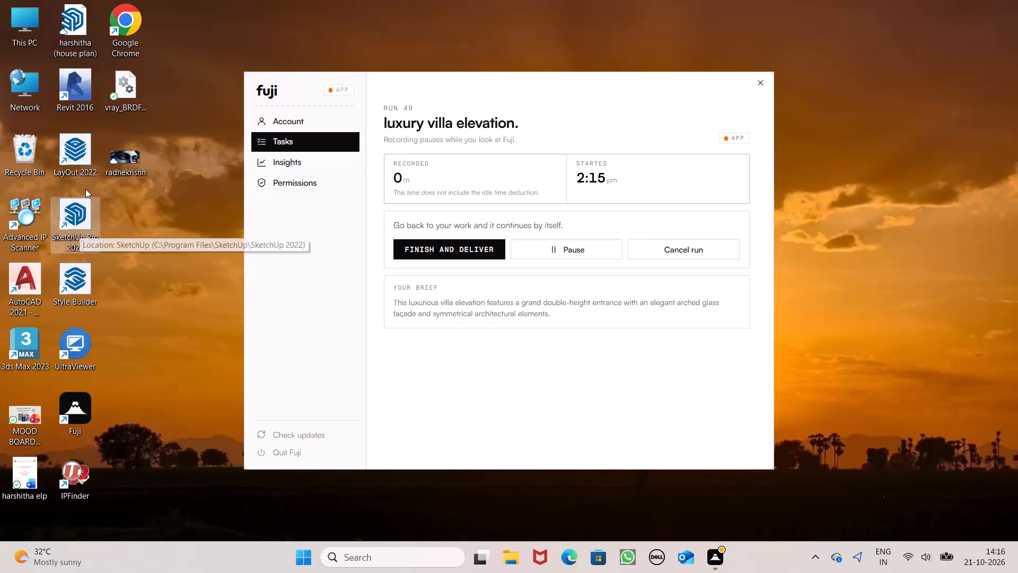
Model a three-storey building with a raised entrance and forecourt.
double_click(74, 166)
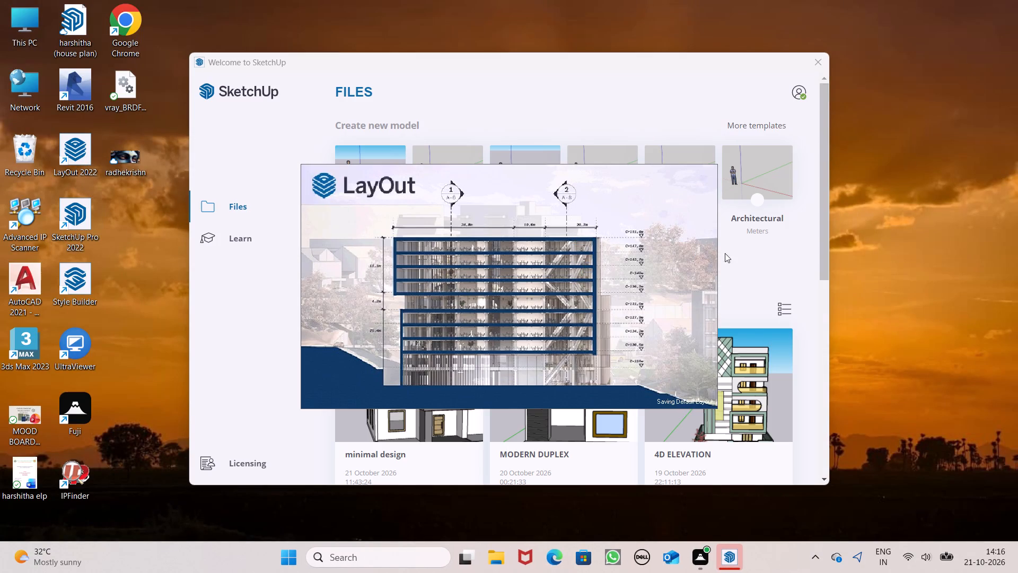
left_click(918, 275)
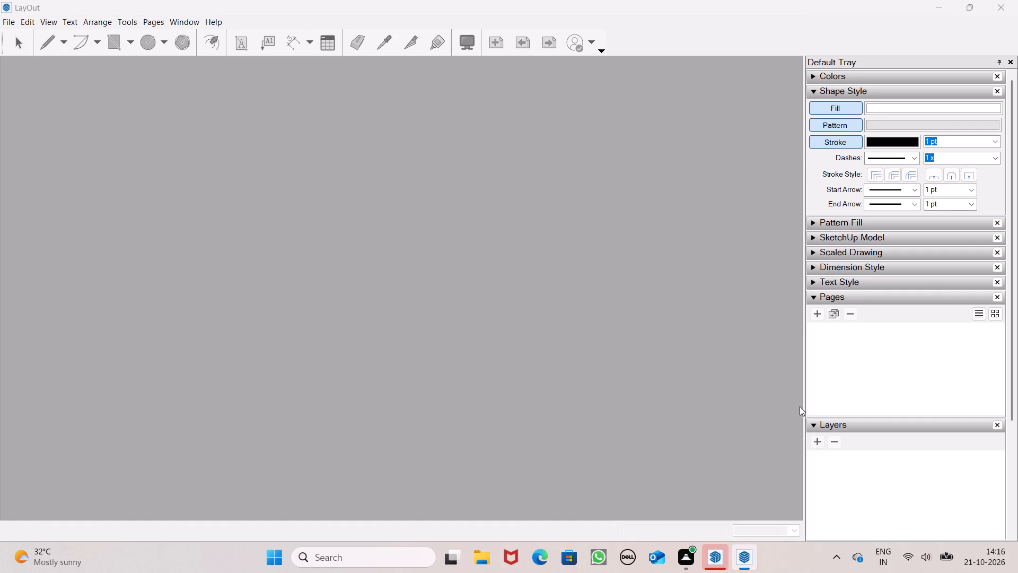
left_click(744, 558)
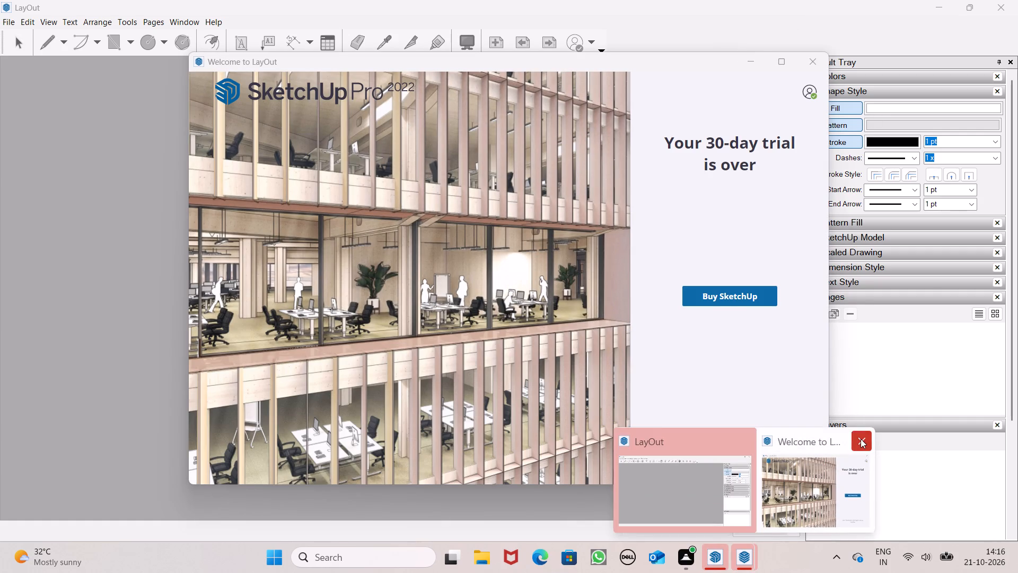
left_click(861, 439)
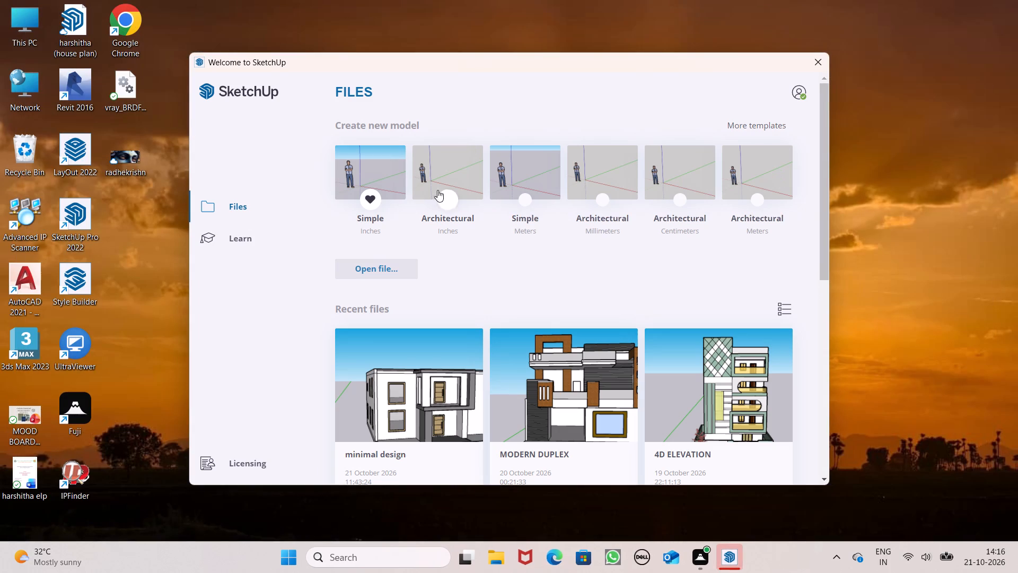
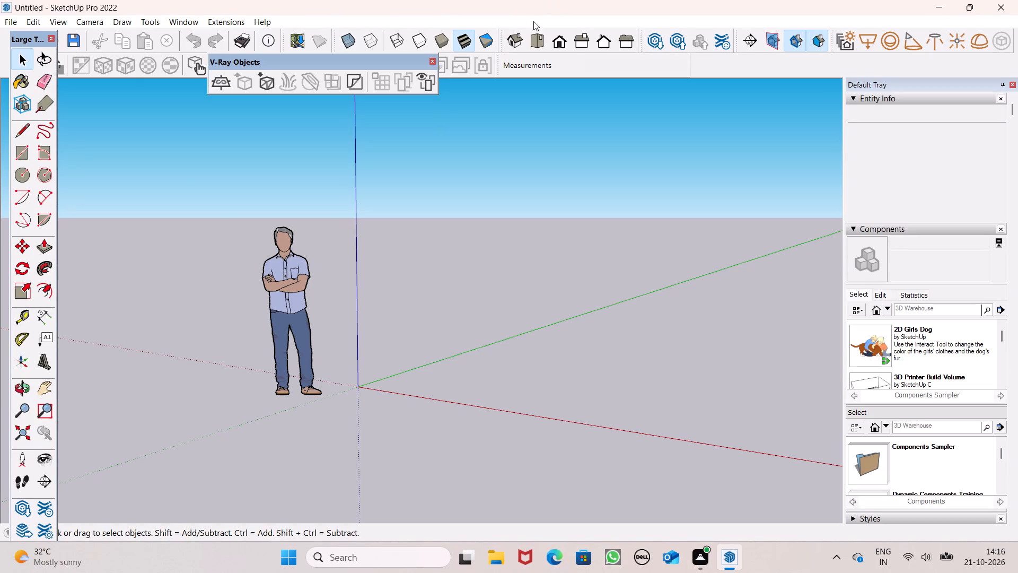
Switch to the top view, framing empty ground beside the origin for drawing.
left_click(536, 44)
scroll(225, 189, "down", 9)
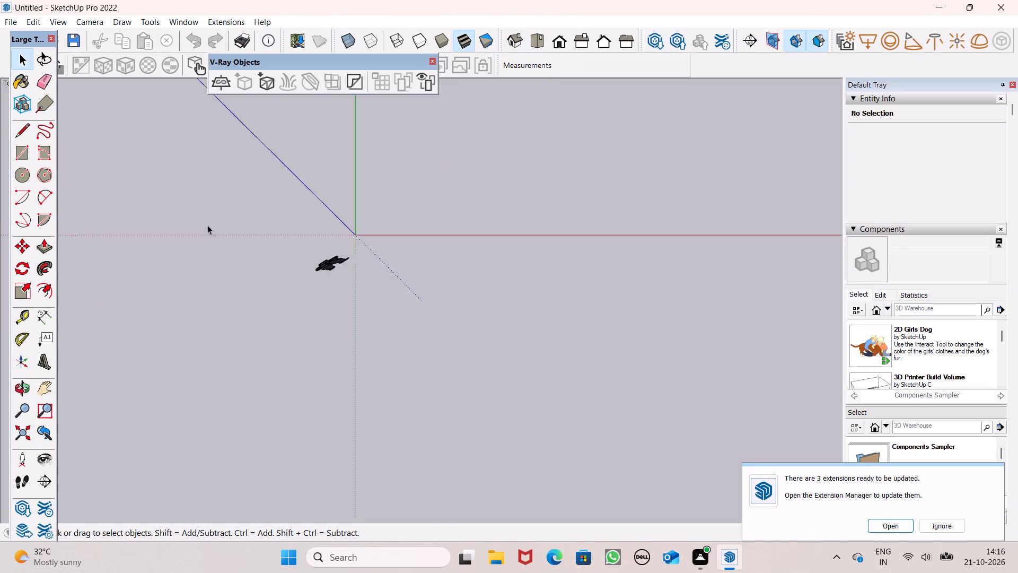
scroll(207, 225, "down", 20)
scroll(257, 332, "down", 18)
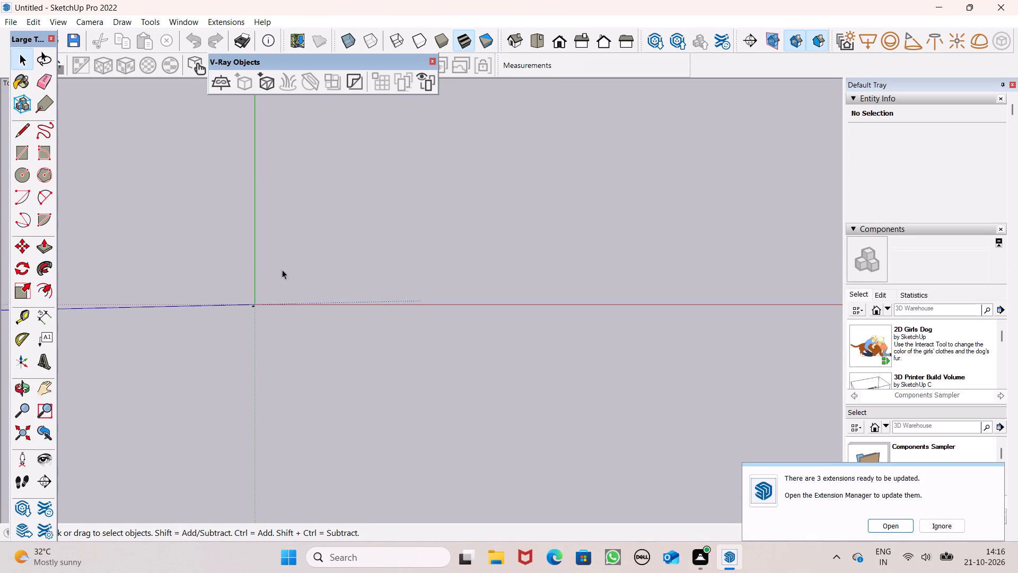
scroll(318, 241, "up", 9)
scroll(277, 198, "up", 6)
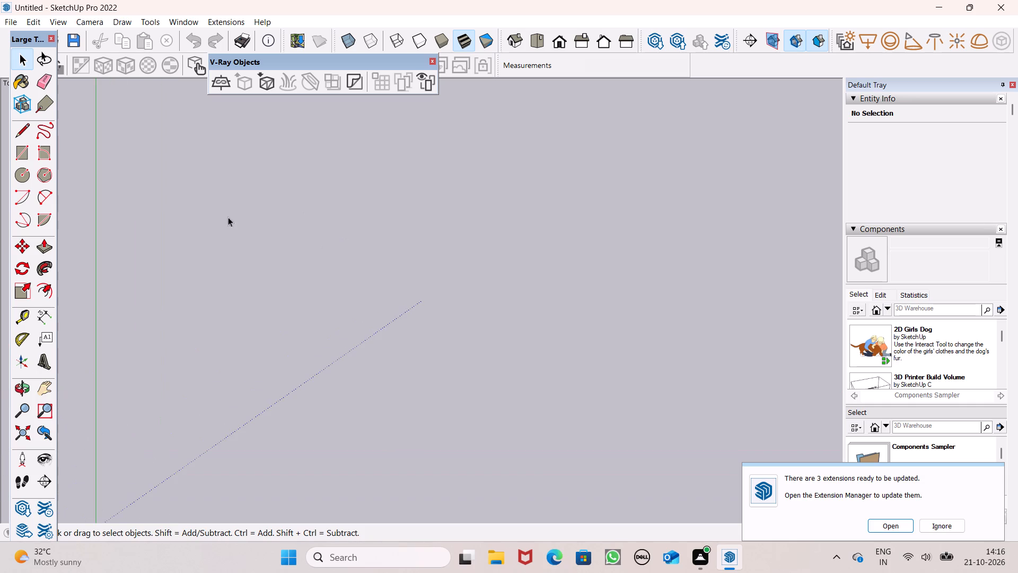
scroll(248, 205, "down", 2)
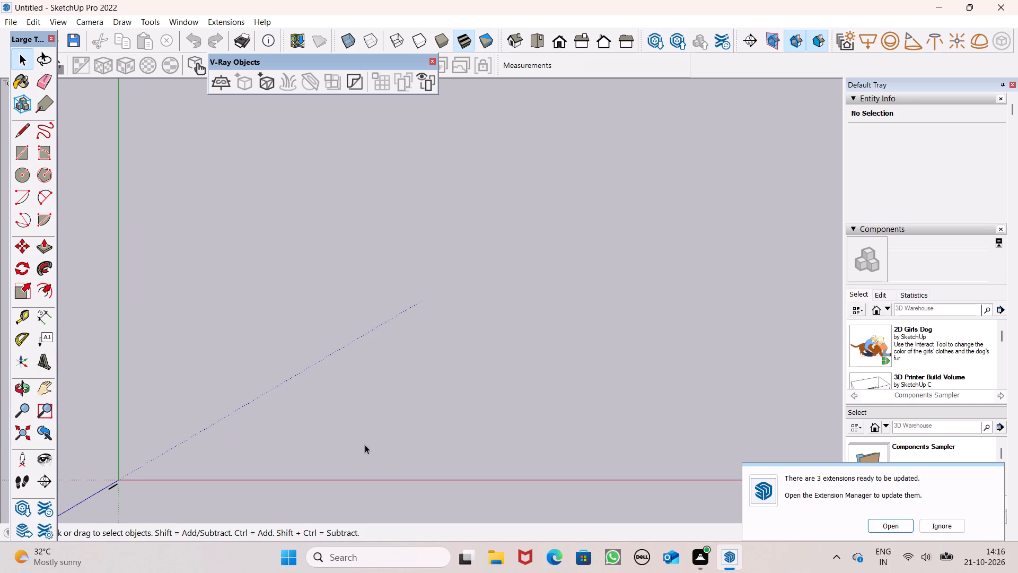
scroll(365, 445, "up", 1)
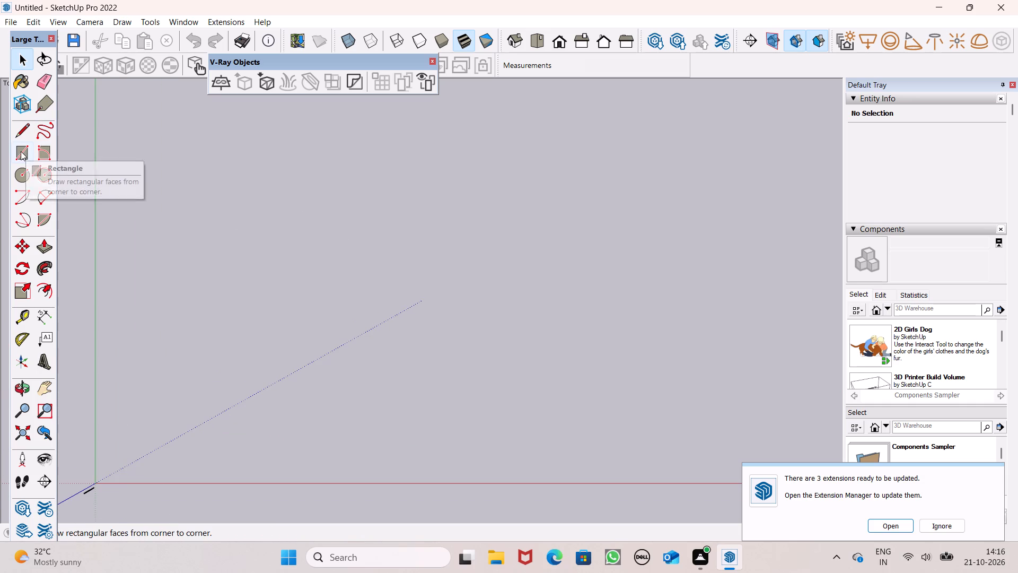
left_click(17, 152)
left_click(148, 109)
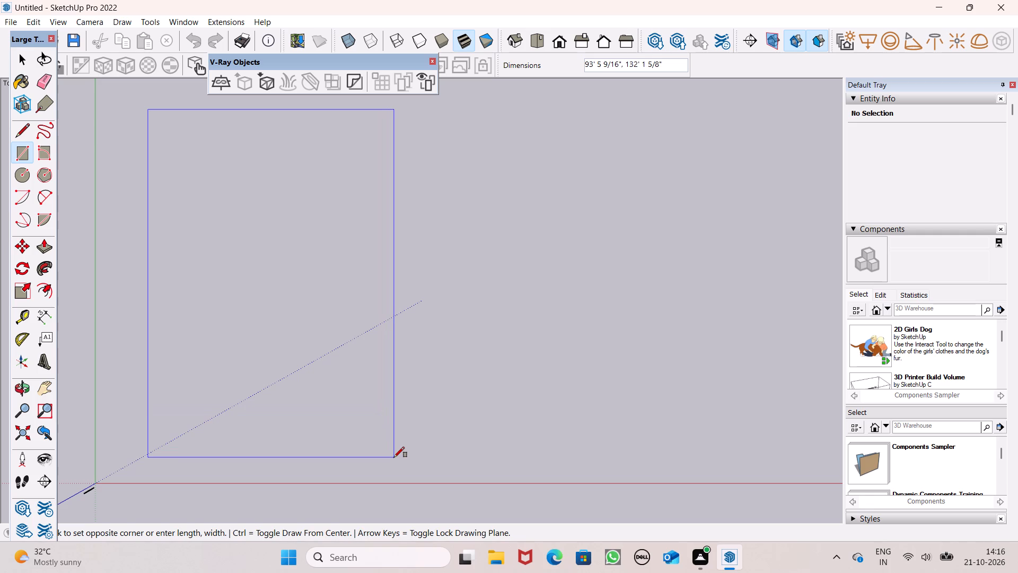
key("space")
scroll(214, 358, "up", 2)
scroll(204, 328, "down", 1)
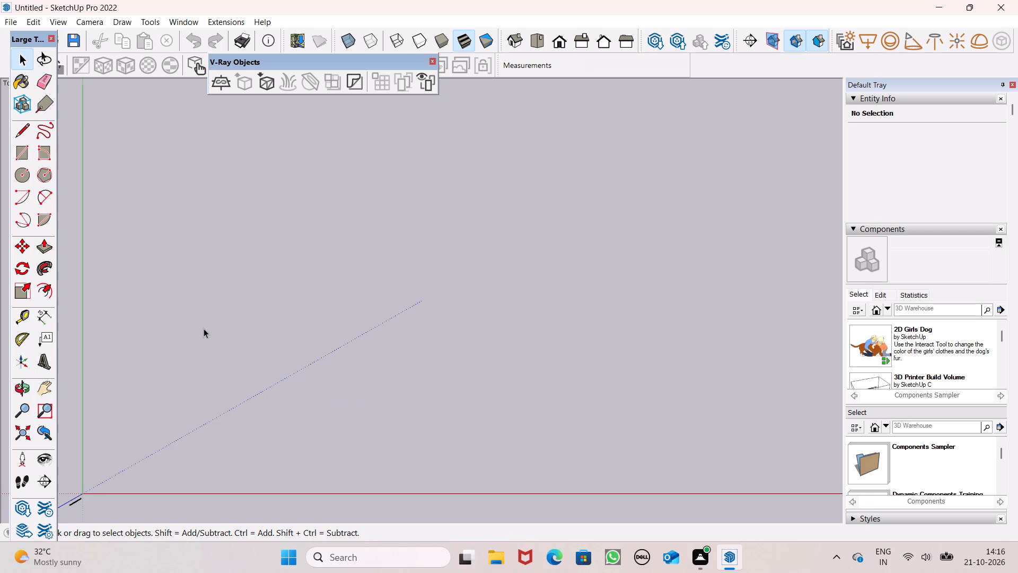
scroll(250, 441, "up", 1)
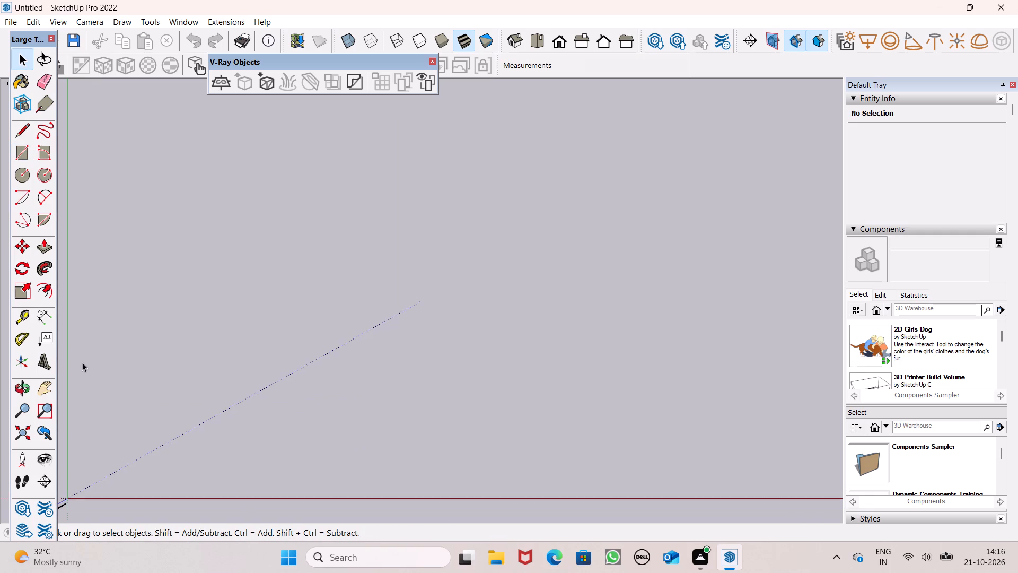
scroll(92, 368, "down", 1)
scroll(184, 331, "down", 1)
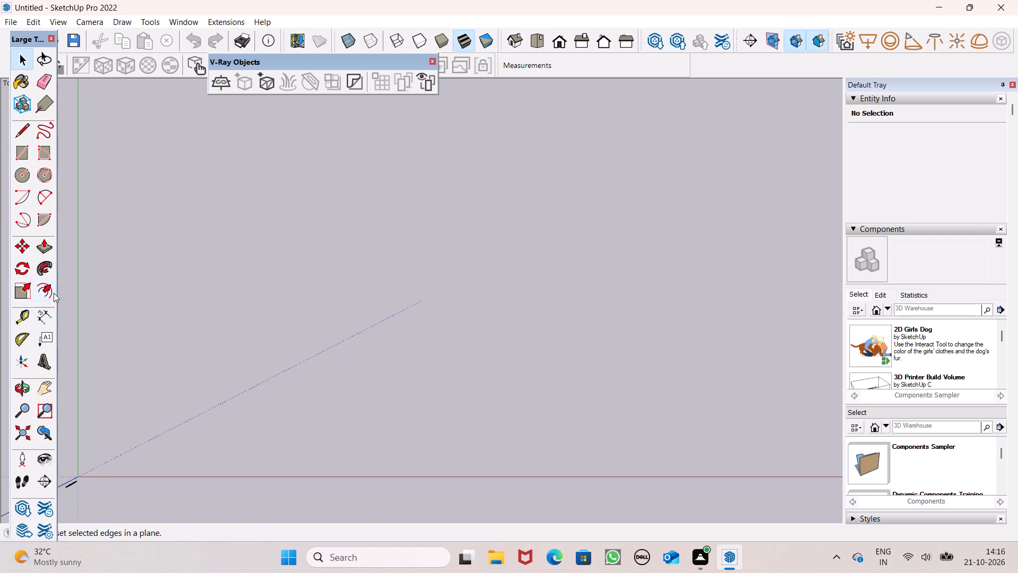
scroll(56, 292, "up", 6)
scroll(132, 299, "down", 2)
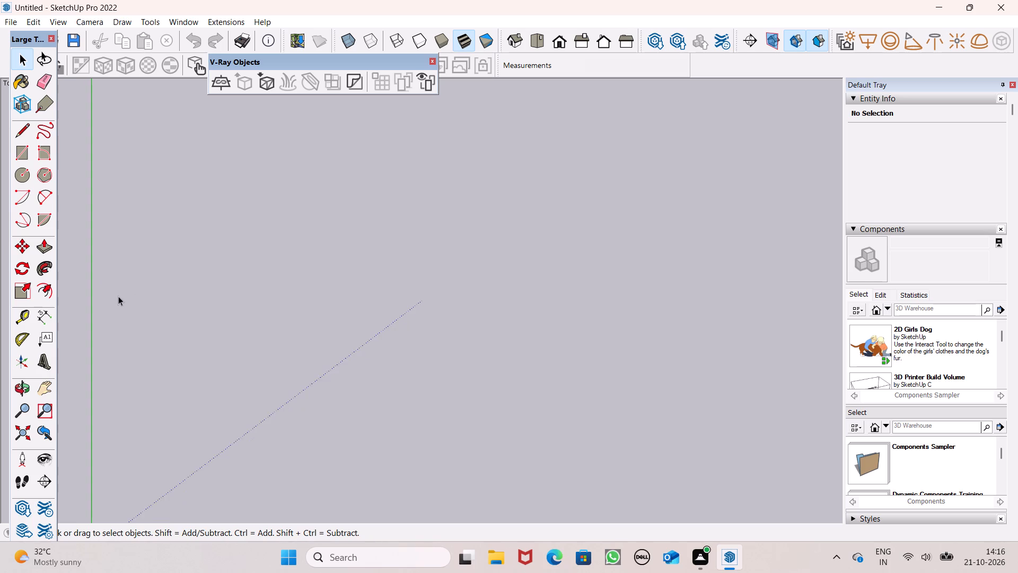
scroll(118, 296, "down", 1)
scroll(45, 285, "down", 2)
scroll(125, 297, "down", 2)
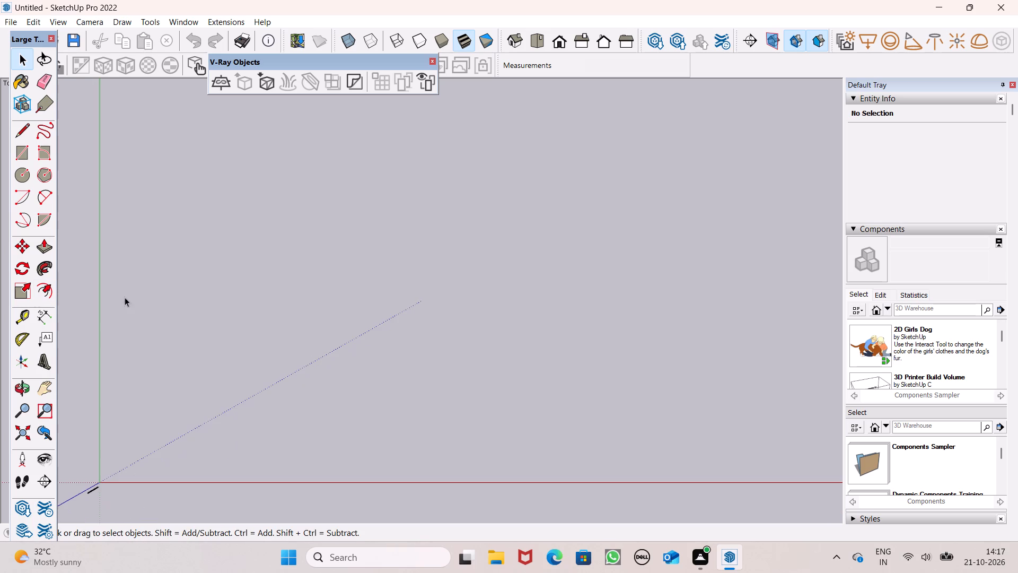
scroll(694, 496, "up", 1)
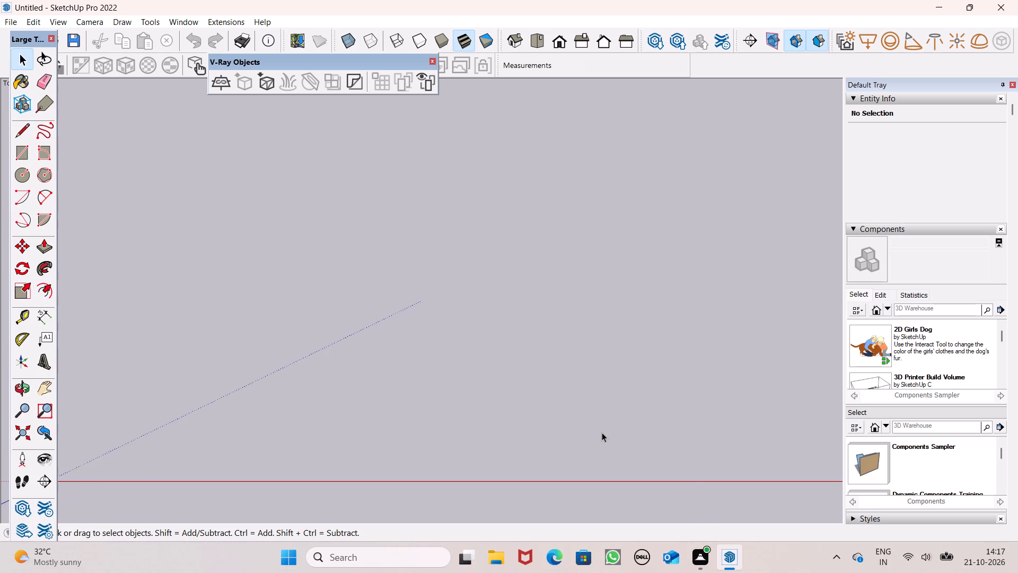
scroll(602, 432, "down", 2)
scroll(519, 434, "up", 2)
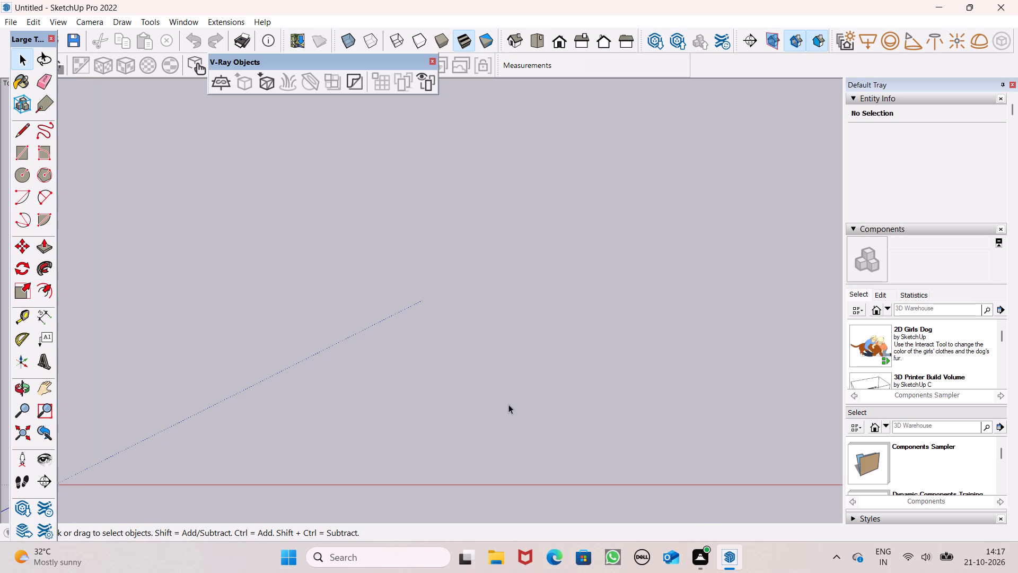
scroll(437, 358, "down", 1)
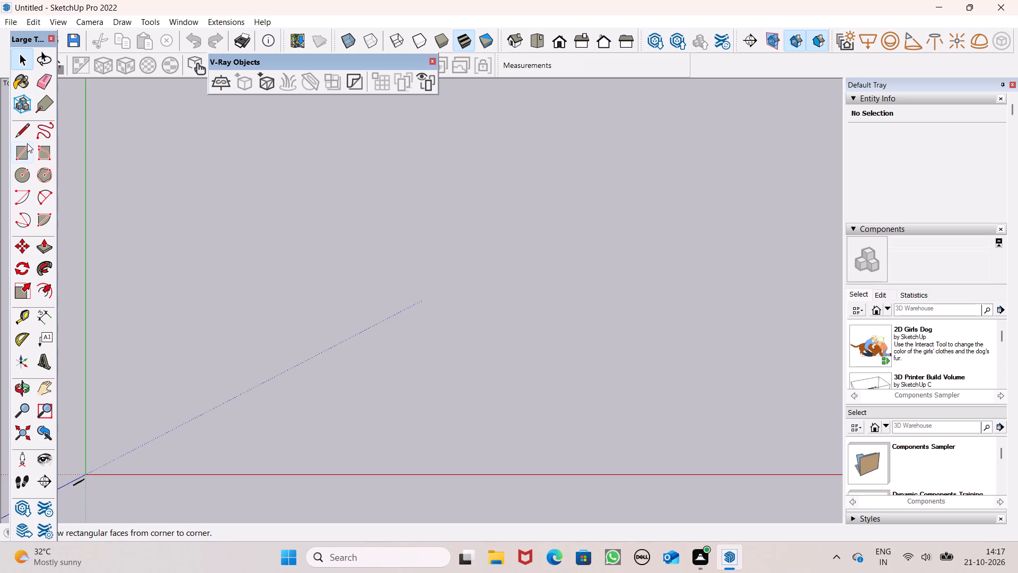
Draw a 60' by 50' rectangle on the ground plane near the origin as the villa's base.
left_click(27, 143)
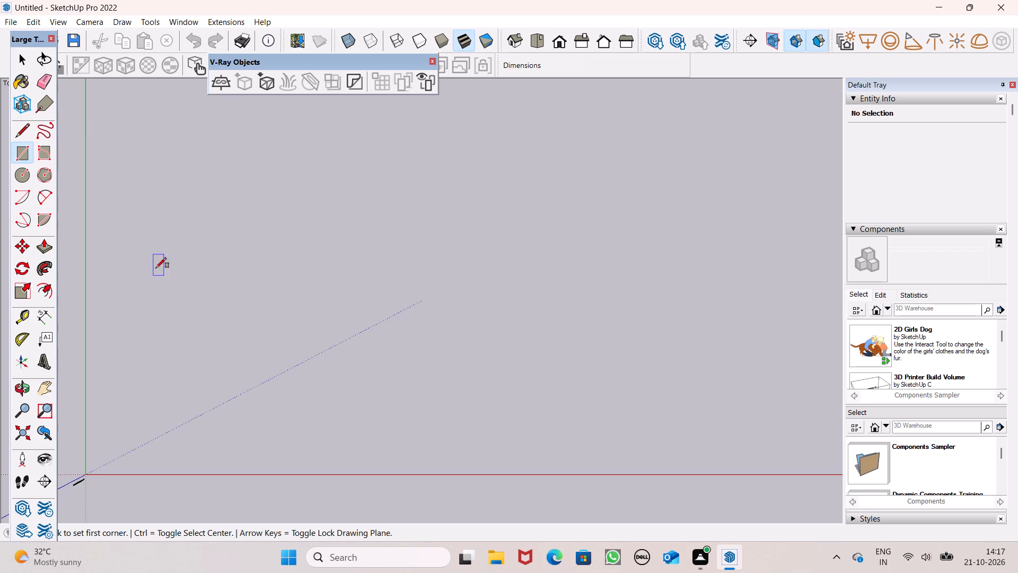
left_click(165, 170)
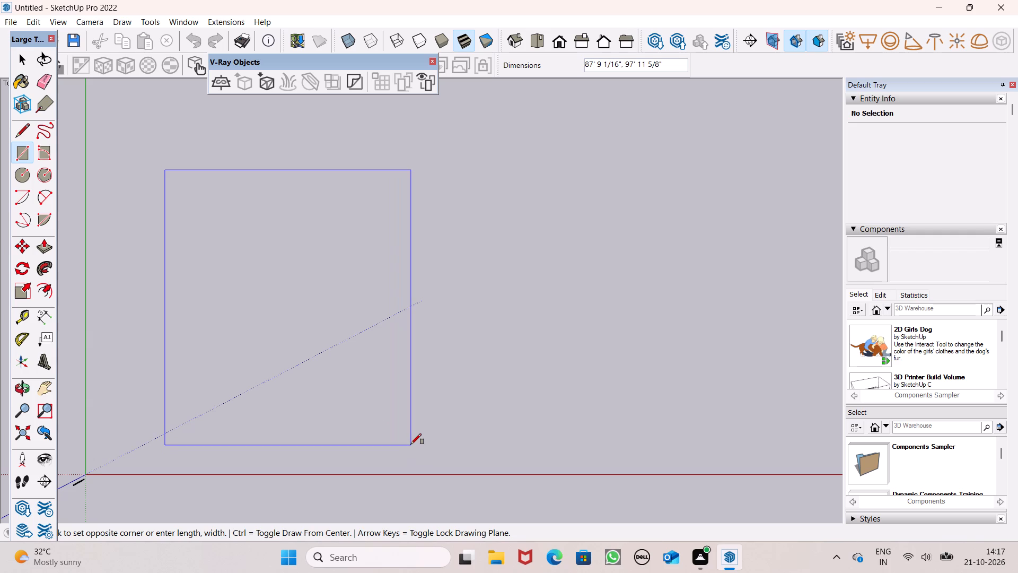
key("6")
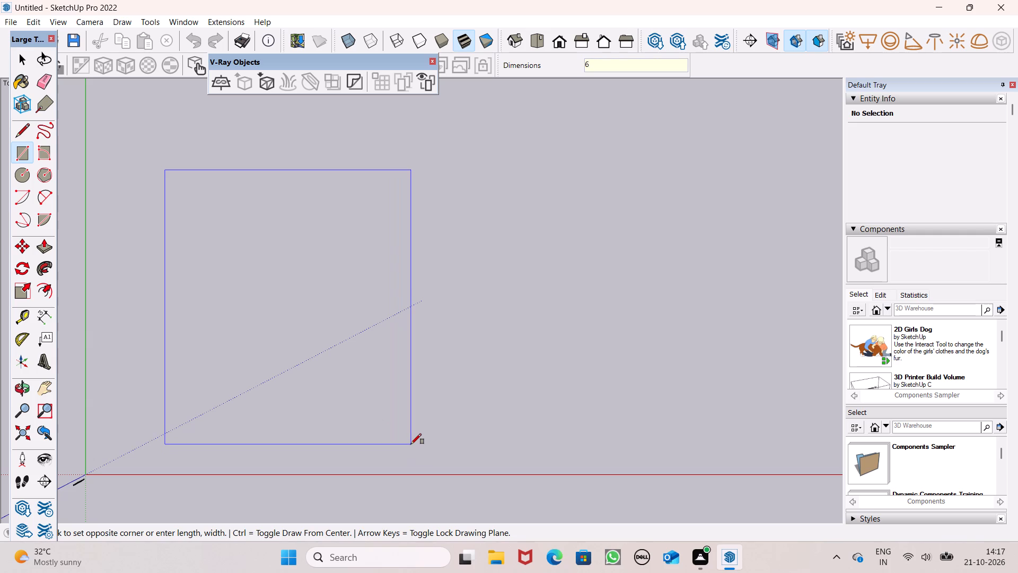
type("0',")
key("5")
type("0'")
key("Return")
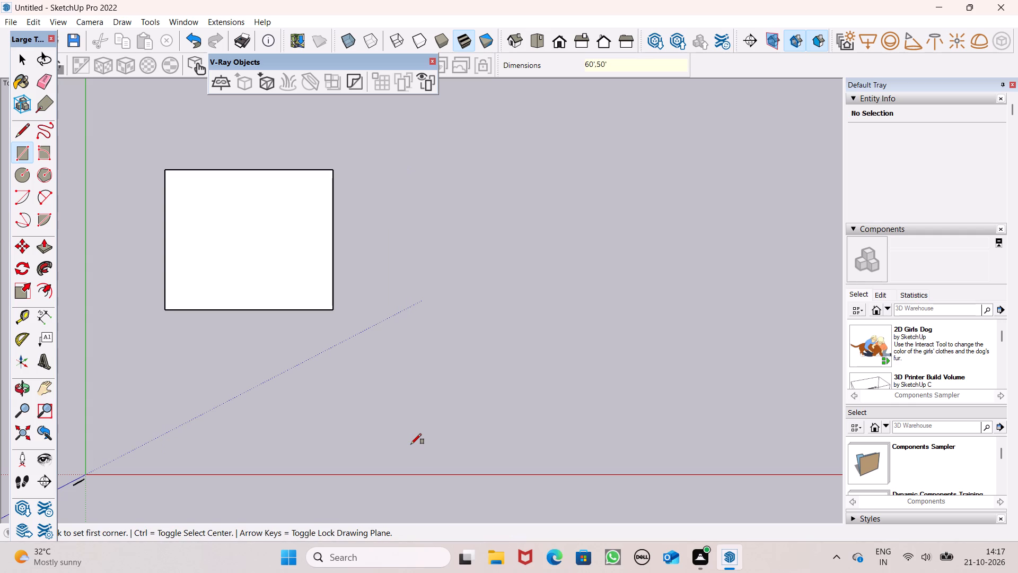
key("space")
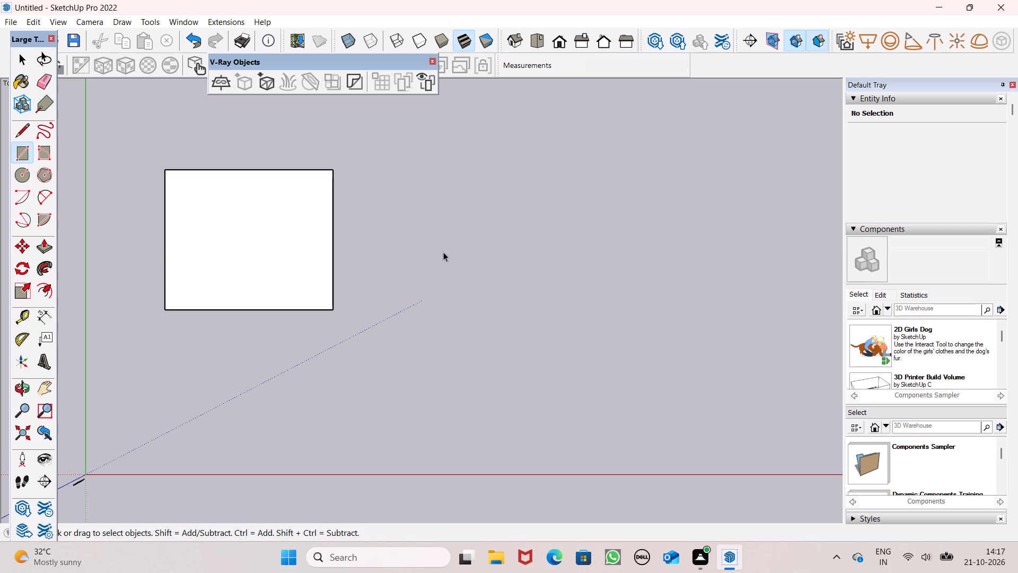
Extrude the rectangular base face upward by 1' with Push/Pull to form the plinth slab.
scroll(492, 287, "down", 2)
scroll(205, 209, "up", 3)
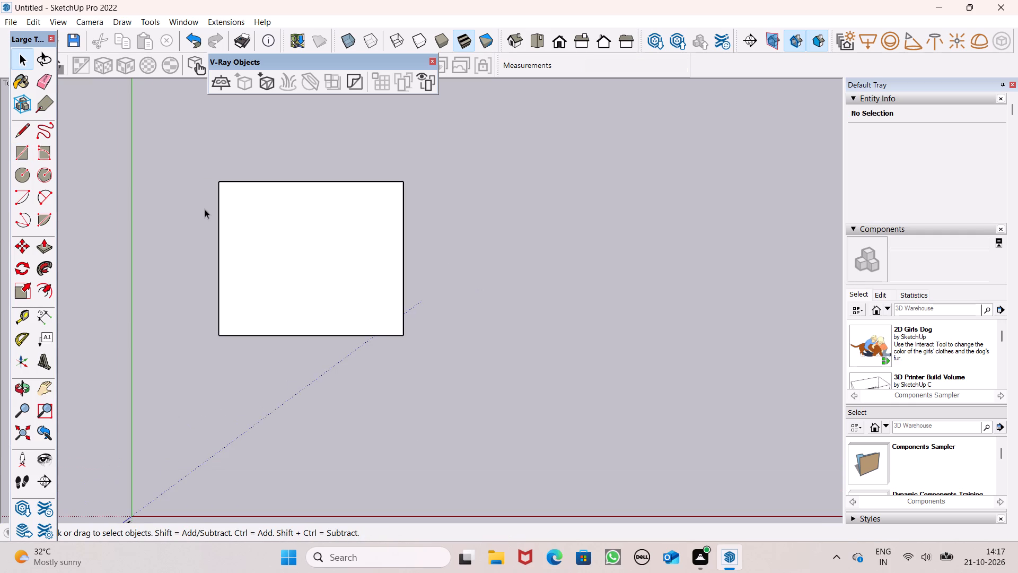
middle_click_drag(311, 279, 322, 136)
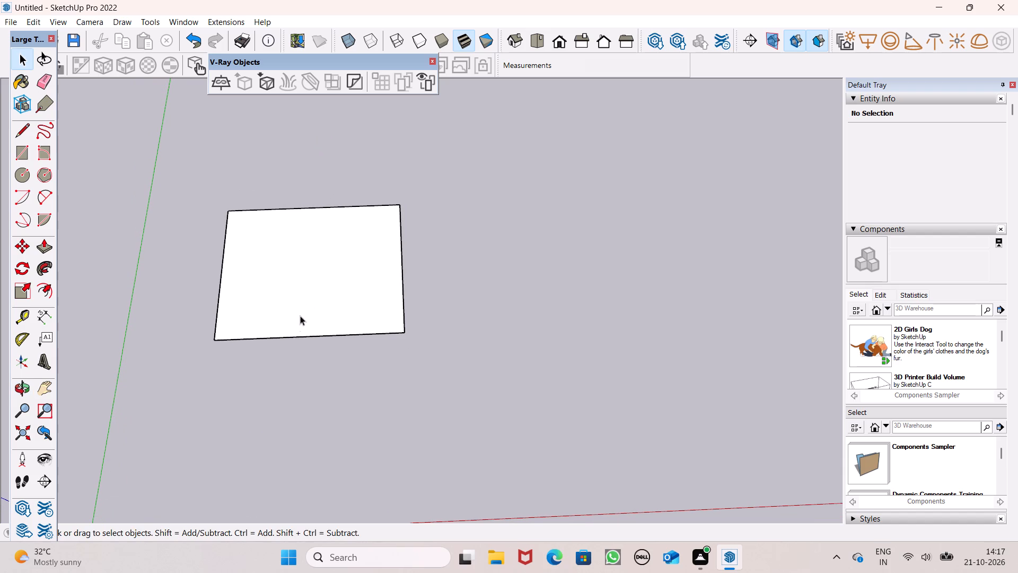
middle_click_drag(273, 335, 345, 164)
middle_click_drag(667, 426, 663, 442)
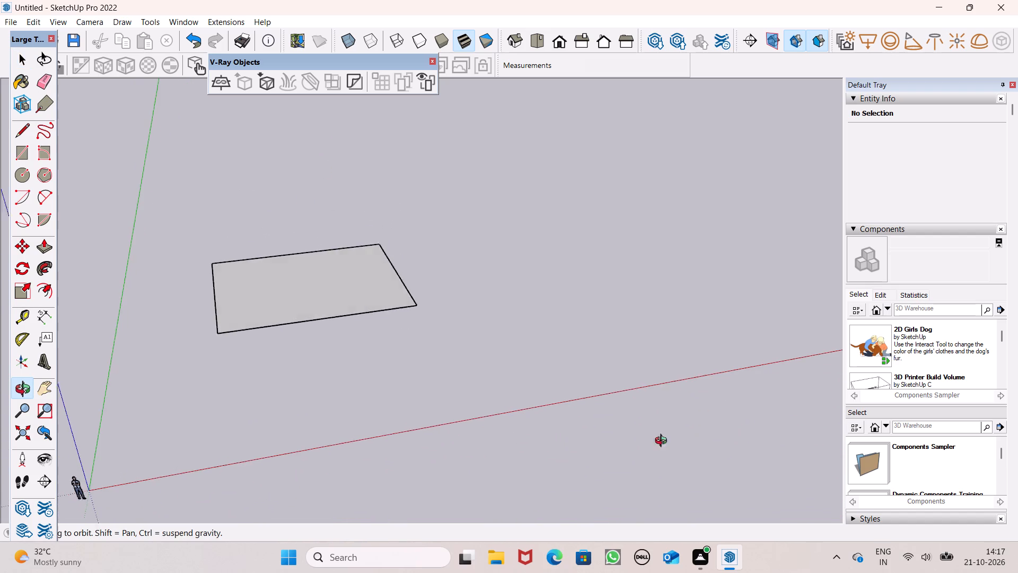
middle_click_drag(663, 442, 593, 557)
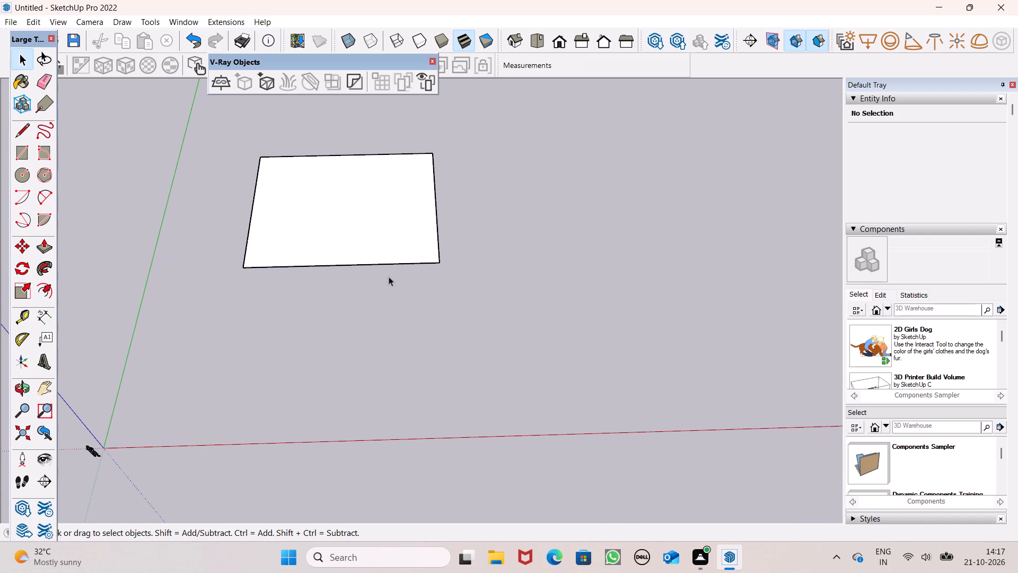
scroll(344, 176, "up", 4)
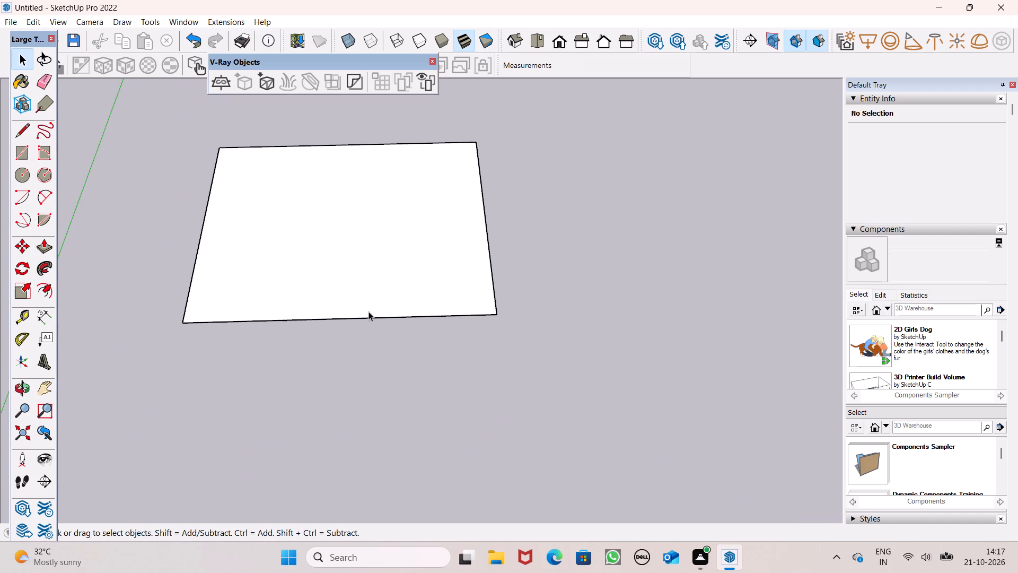
middle_click_drag(363, 311, 373, 210)
scroll(349, 201, "up", 3)
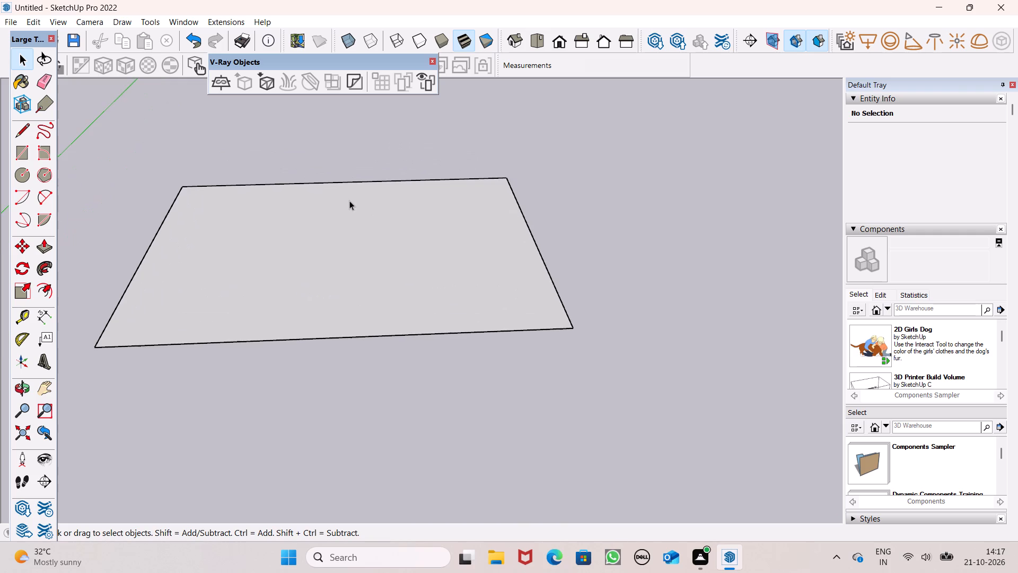
scroll(386, 270, "up", 1)
middle_click_drag(383, 267, 363, 355)
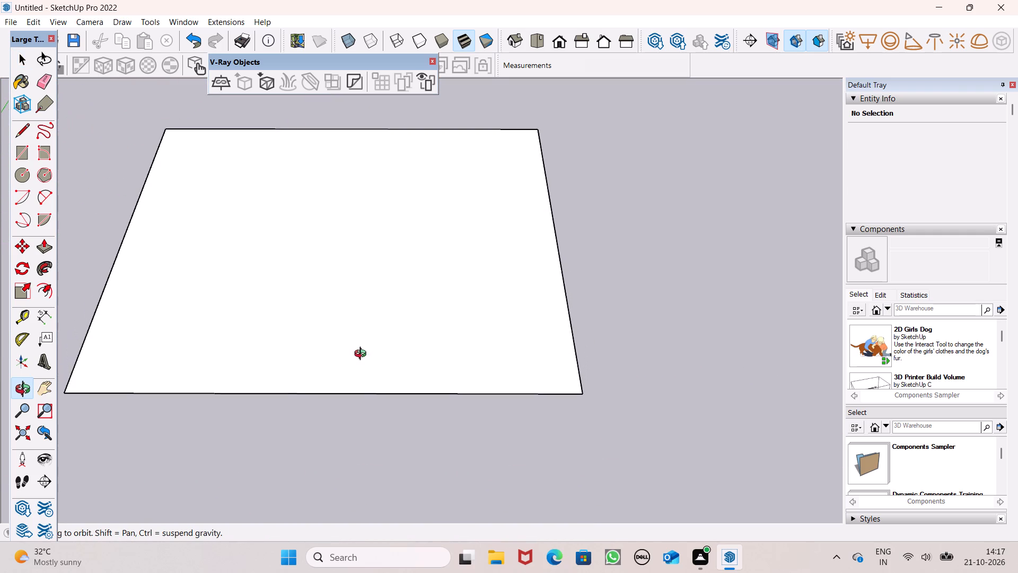
middle_click_drag(363, 355, 363, 359)
scroll(372, 298, "down", 2)
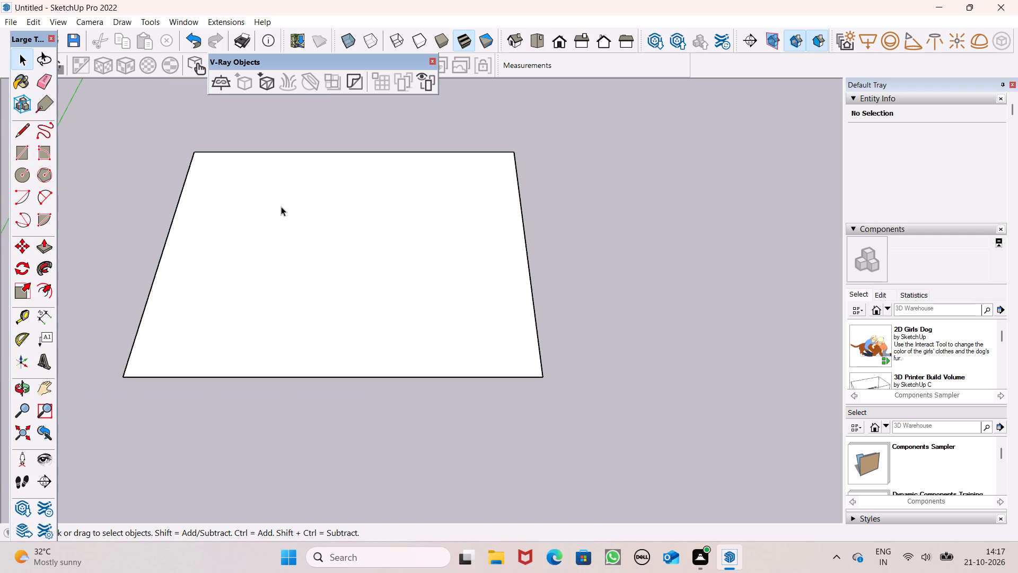
left_click(52, 248)
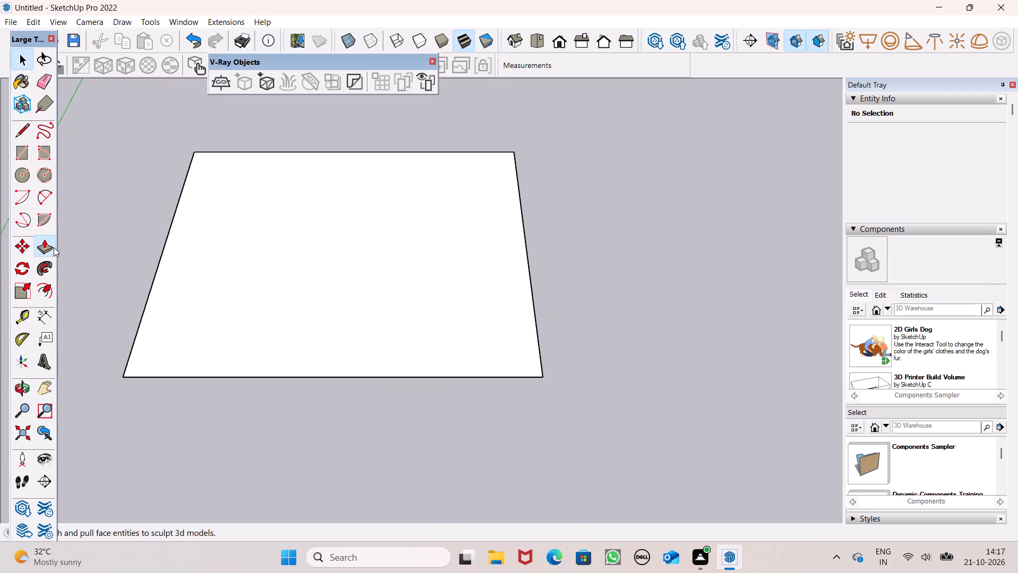
scroll(411, 246, "down", 1)
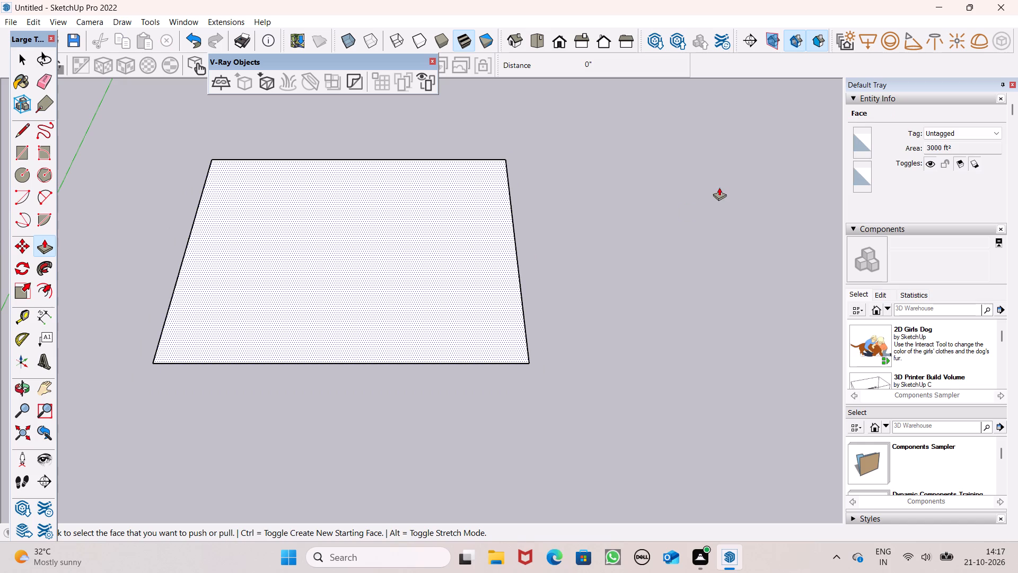
scroll(577, 246, "down", 2)
middle_click_drag(488, 275, 476, 332)
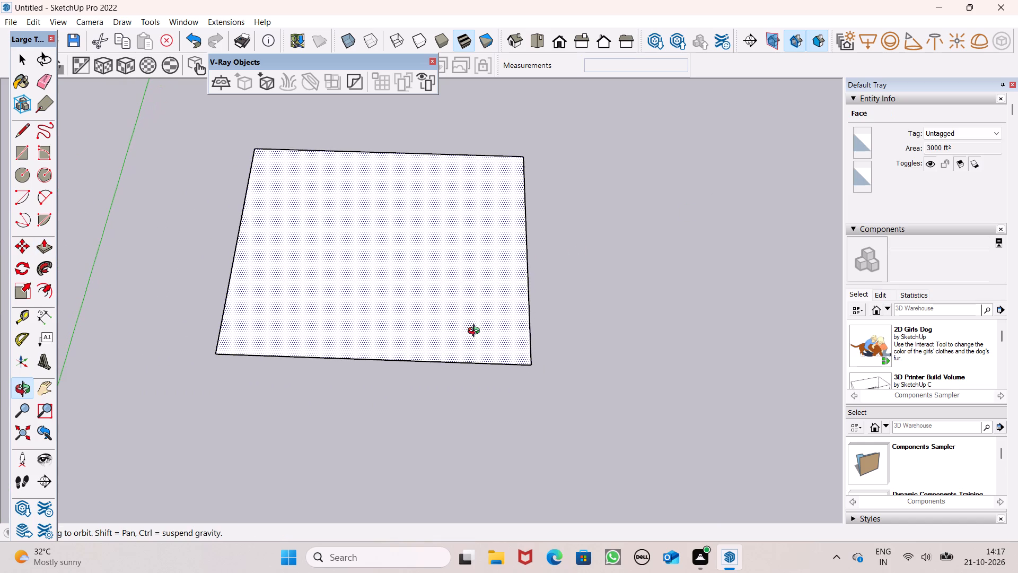
middle_click_drag(476, 332, 476, 332)
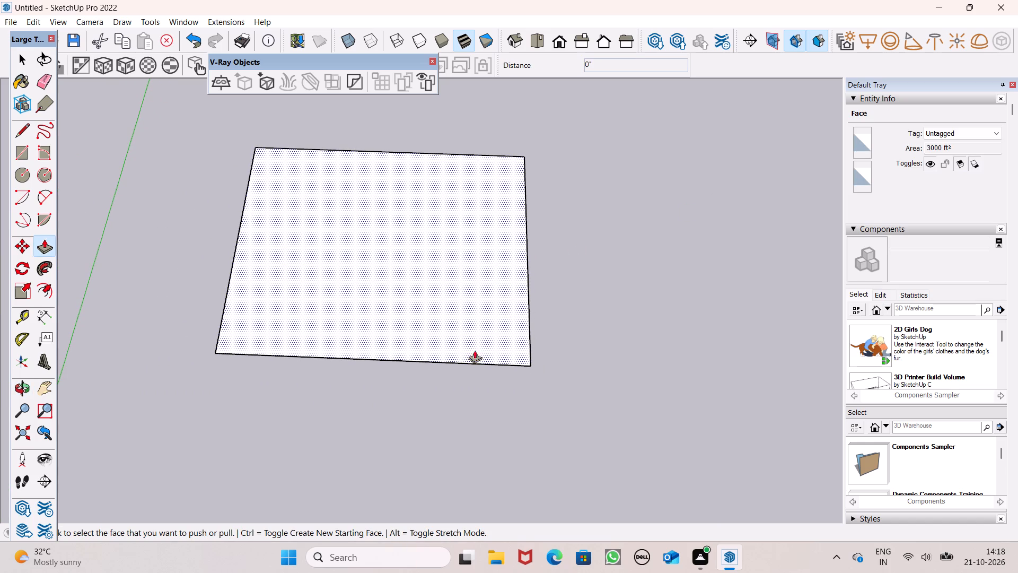
middle_click_drag(460, 366, 449, 360)
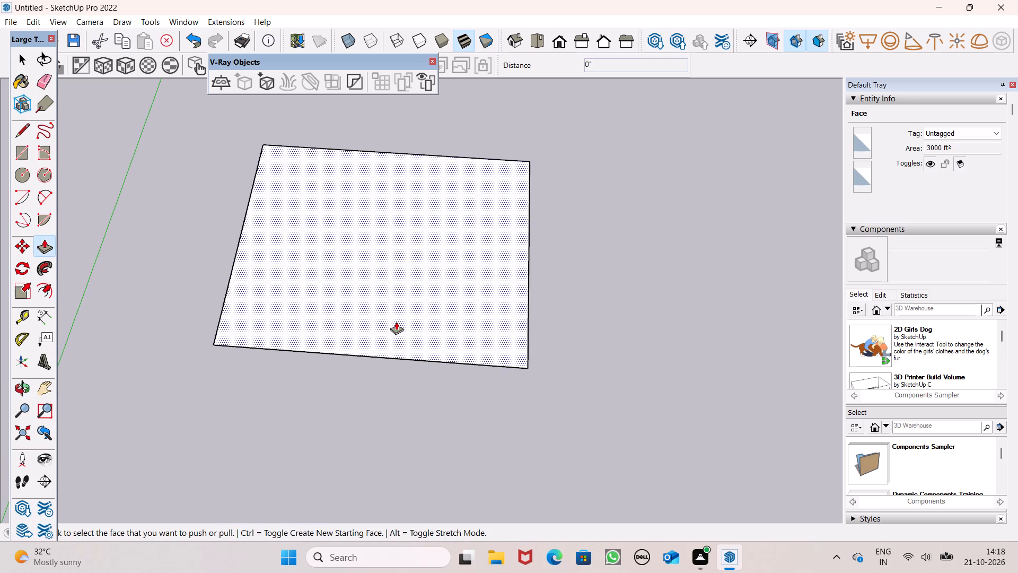
scroll(395, 320, "up", 1)
scroll(381, 280, "down", 1)
middle_click_drag(391, 297, 415, 255)
left_click_drag(405, 305, 405, 293)
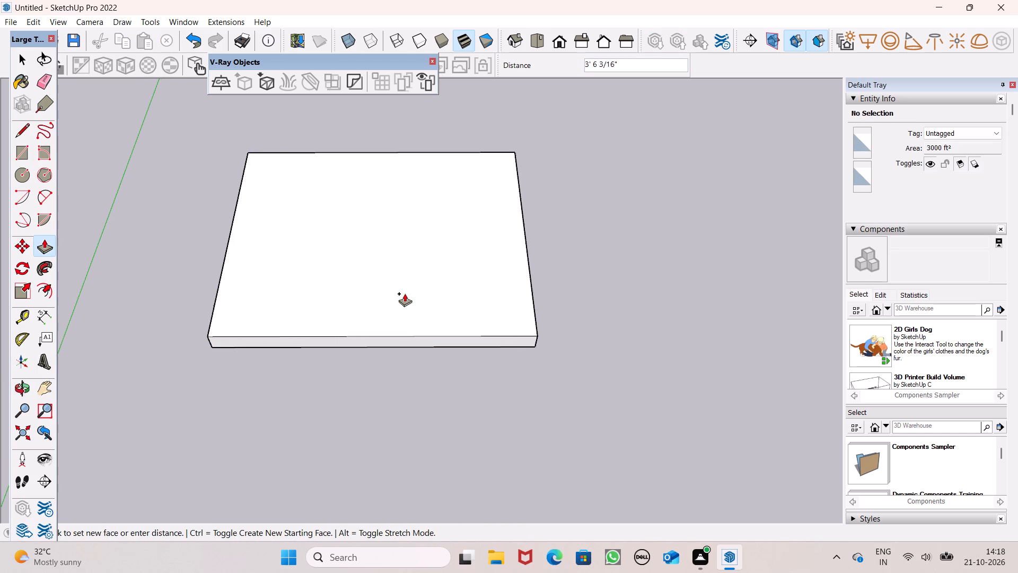
left_click_drag(405, 293, 405, 292)
key("1")
key("apostrophe")
key("Return")
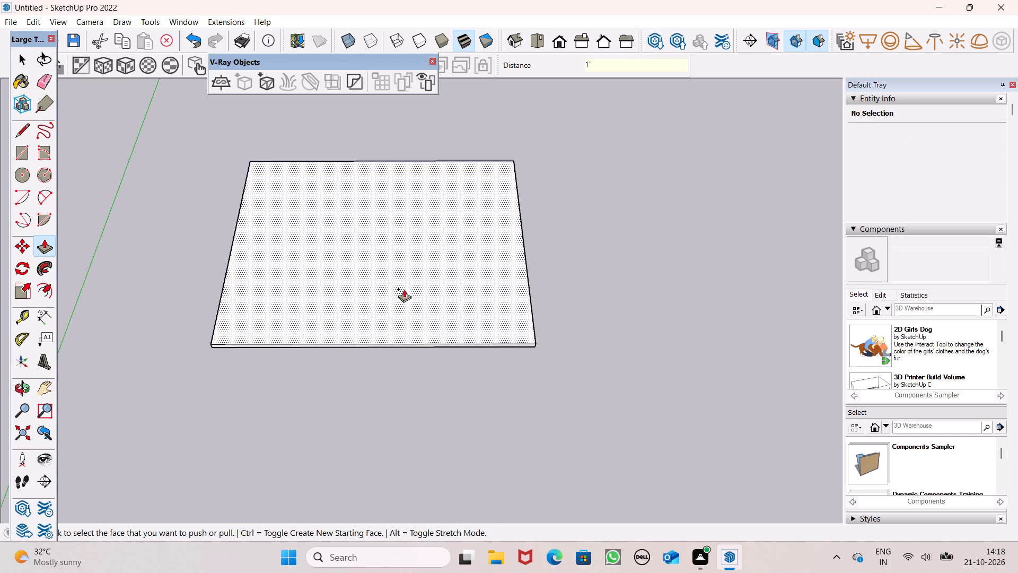
Examine the plinth slab's thickness and front edge from several angles.
scroll(404, 289, "down", 1)
key("space")
middle_click_drag(373, 337, 365, 218)
scroll(378, 228, "down", 1)
double_click(44, 256)
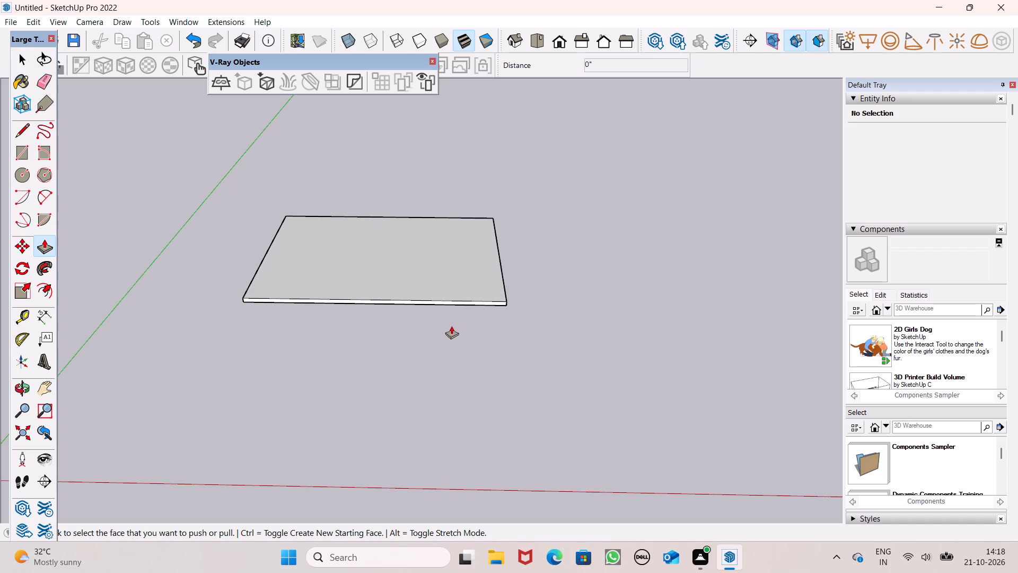
middle_click_drag(380, 306, 399, 328)
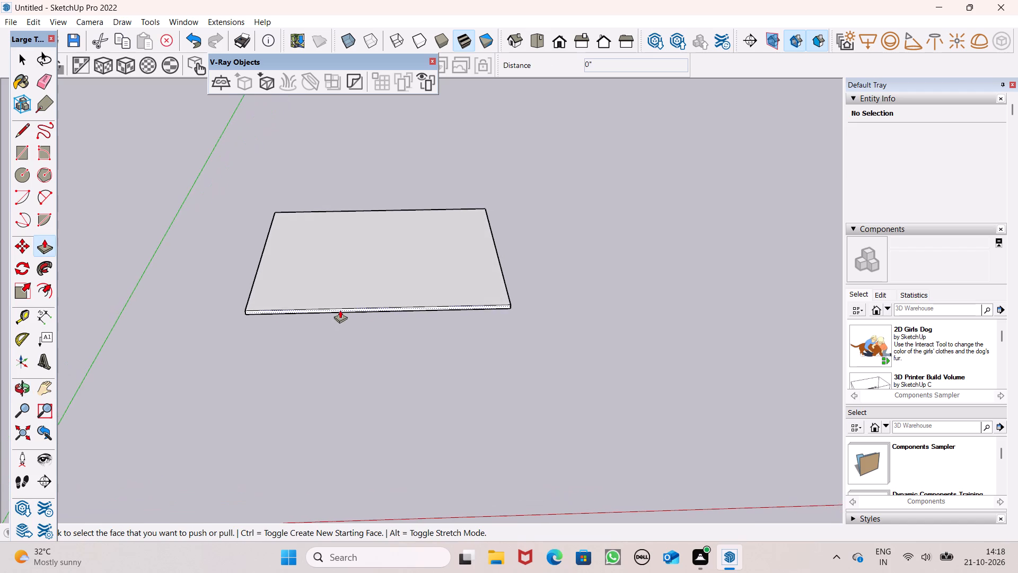
scroll(339, 310, "up", 1)
middle_click_drag(438, 327, 427, 380)
middle_click_drag(398, 305, 397, 430)
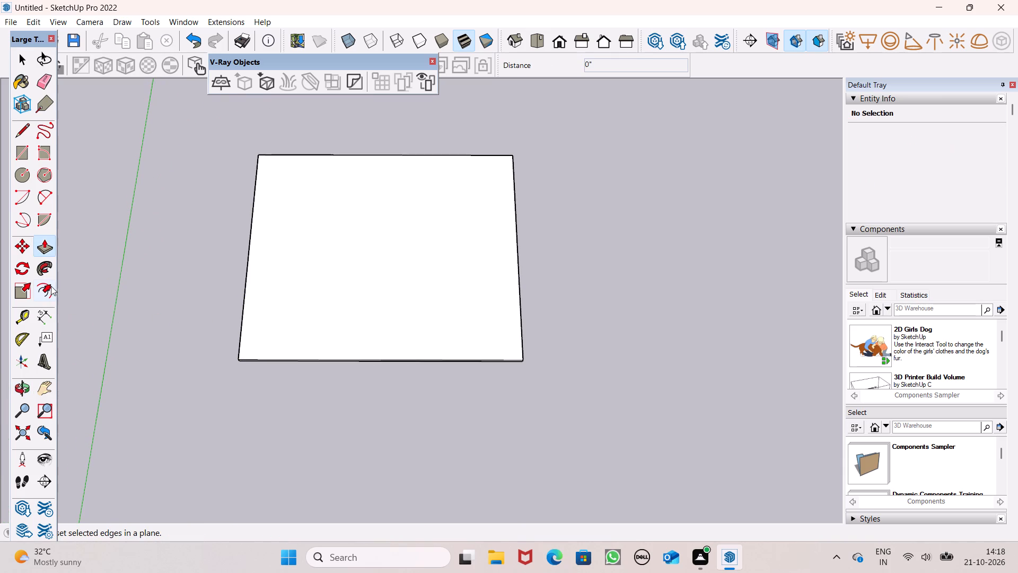
scroll(398, 280, "down", 1)
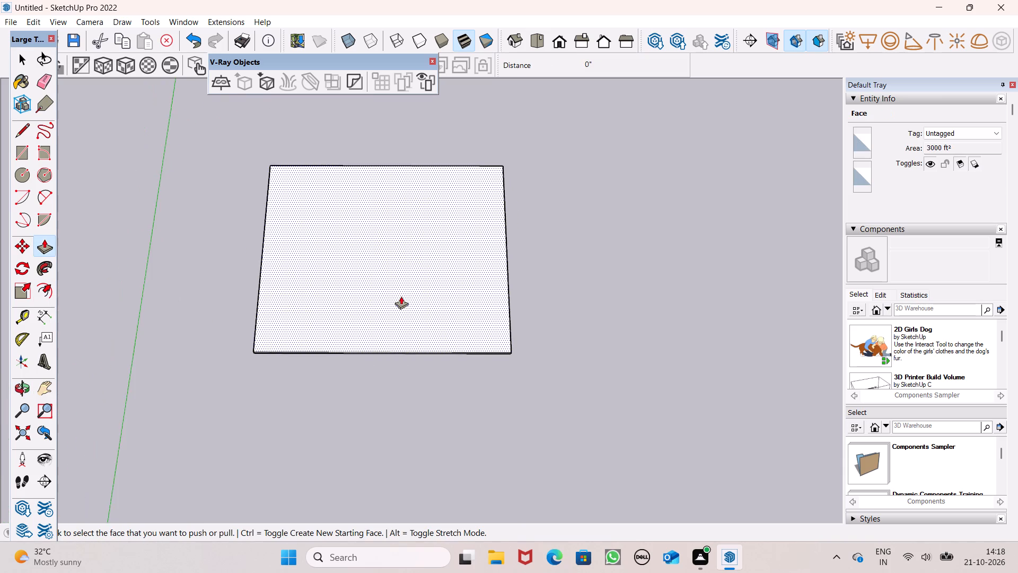
middle_click_drag(400, 300, 395, 378)
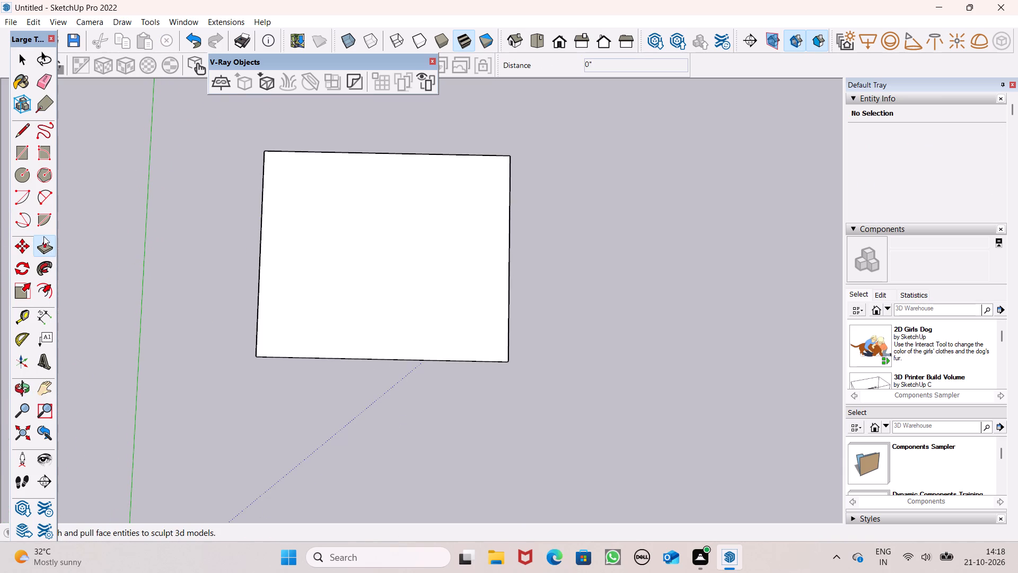
scroll(40, 233, "down", 1)
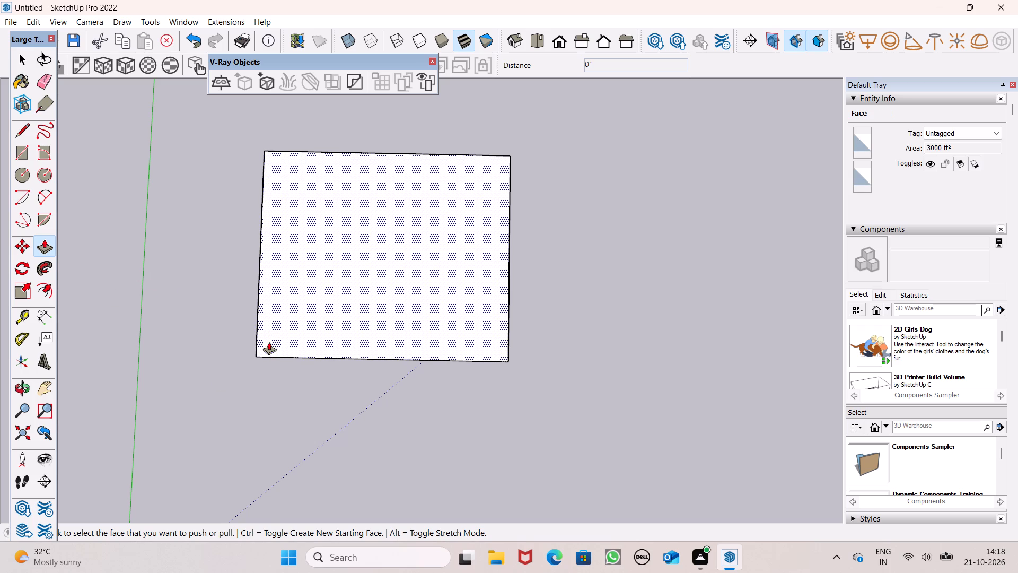
middle_click_drag(270, 357, 285, 192)
middle_click_drag(372, 418, 363, 387)
scroll(372, 418, "up", 1)
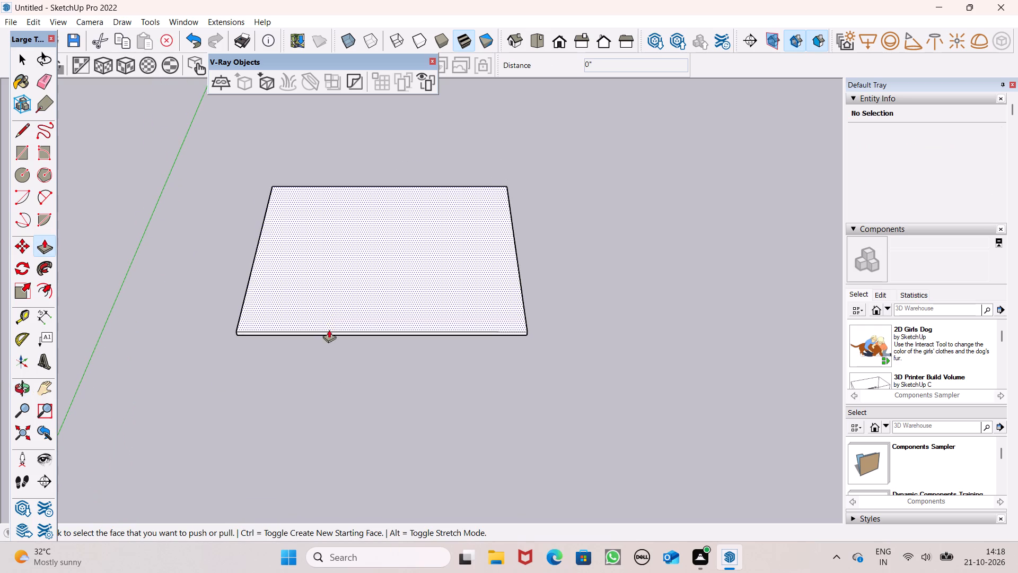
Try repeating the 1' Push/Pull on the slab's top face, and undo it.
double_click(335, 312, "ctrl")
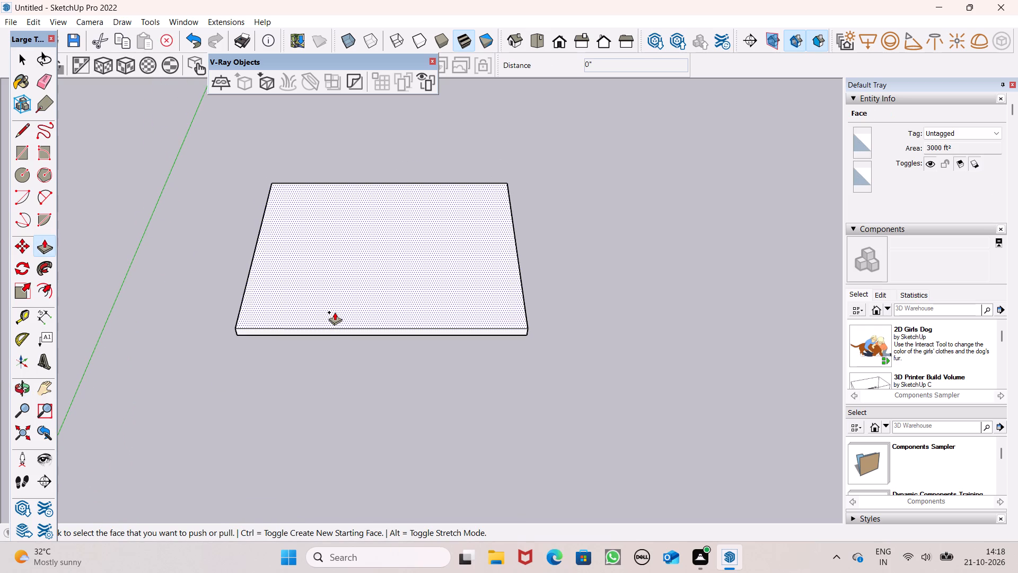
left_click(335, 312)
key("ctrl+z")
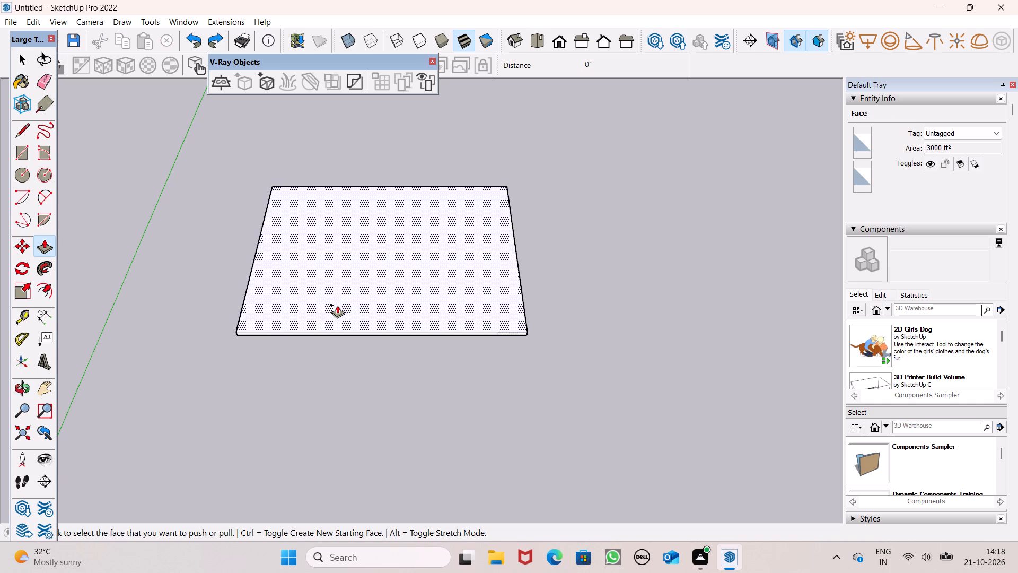
Undo the original 1' extrusion to return the plinth to the flat base rectangle.
key("ctrl+z")
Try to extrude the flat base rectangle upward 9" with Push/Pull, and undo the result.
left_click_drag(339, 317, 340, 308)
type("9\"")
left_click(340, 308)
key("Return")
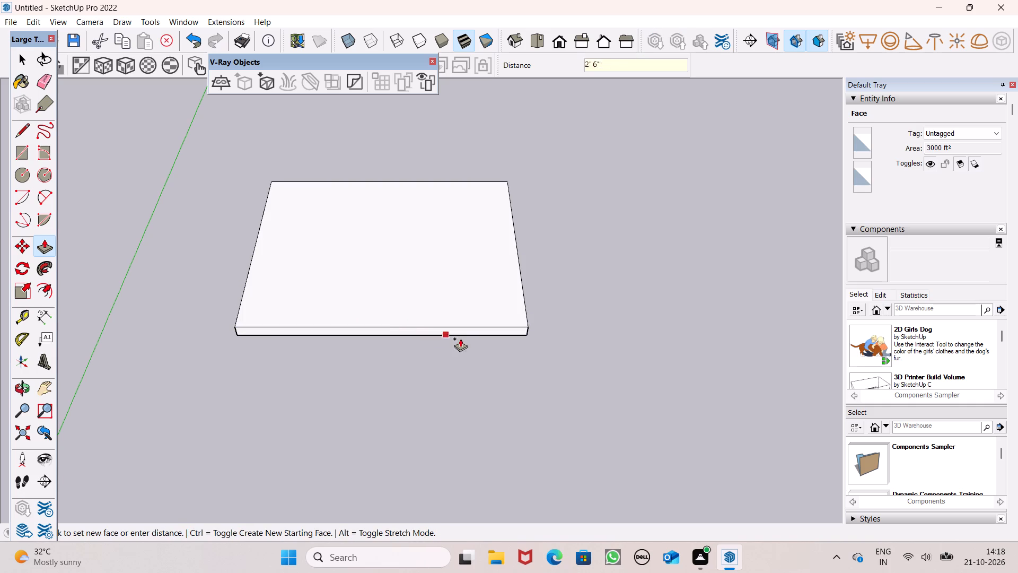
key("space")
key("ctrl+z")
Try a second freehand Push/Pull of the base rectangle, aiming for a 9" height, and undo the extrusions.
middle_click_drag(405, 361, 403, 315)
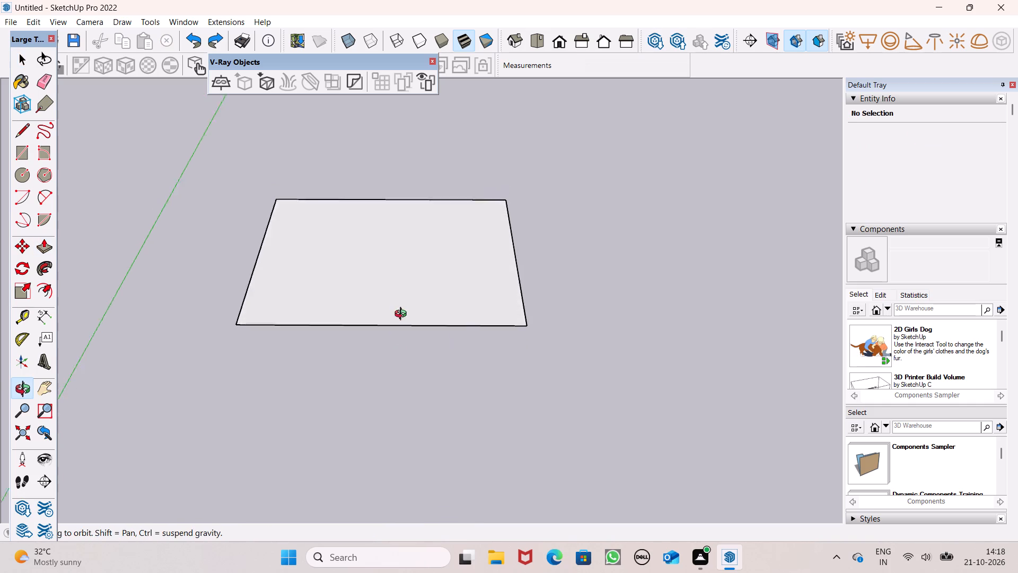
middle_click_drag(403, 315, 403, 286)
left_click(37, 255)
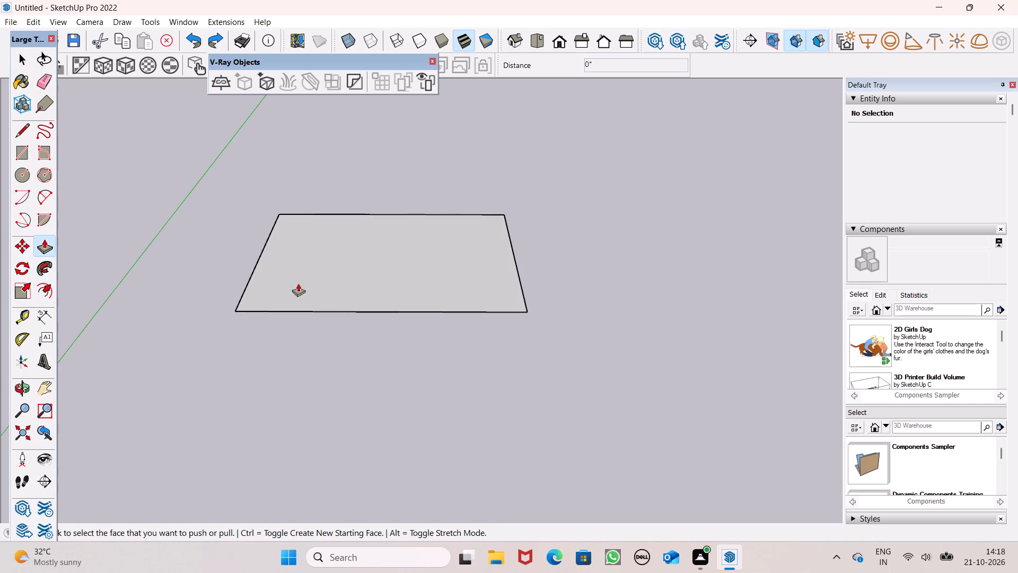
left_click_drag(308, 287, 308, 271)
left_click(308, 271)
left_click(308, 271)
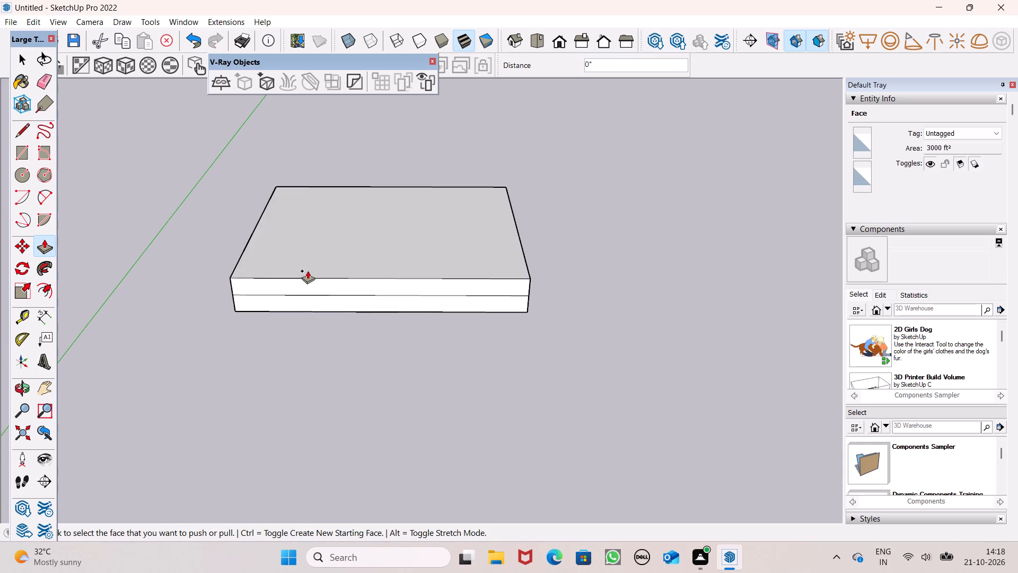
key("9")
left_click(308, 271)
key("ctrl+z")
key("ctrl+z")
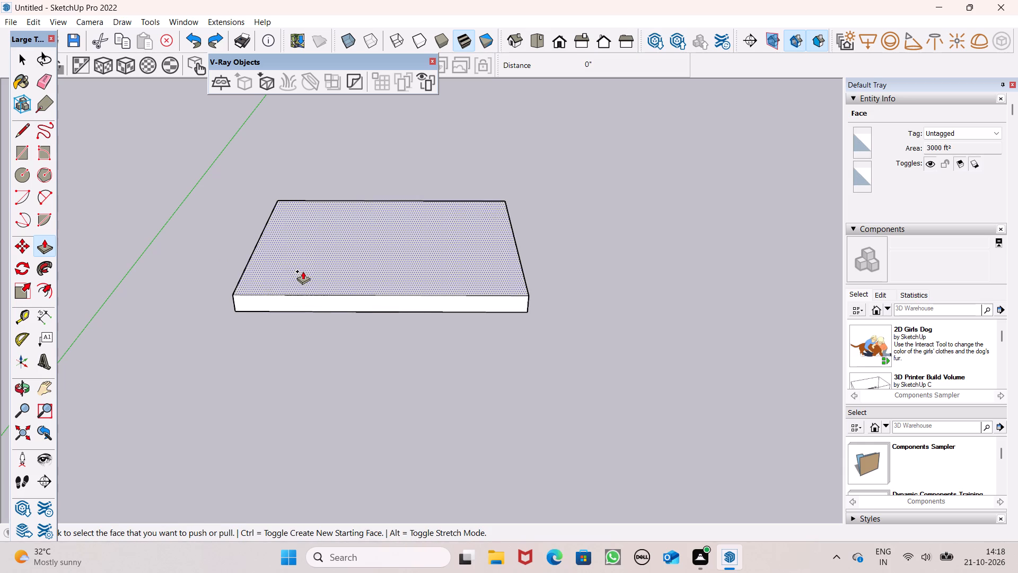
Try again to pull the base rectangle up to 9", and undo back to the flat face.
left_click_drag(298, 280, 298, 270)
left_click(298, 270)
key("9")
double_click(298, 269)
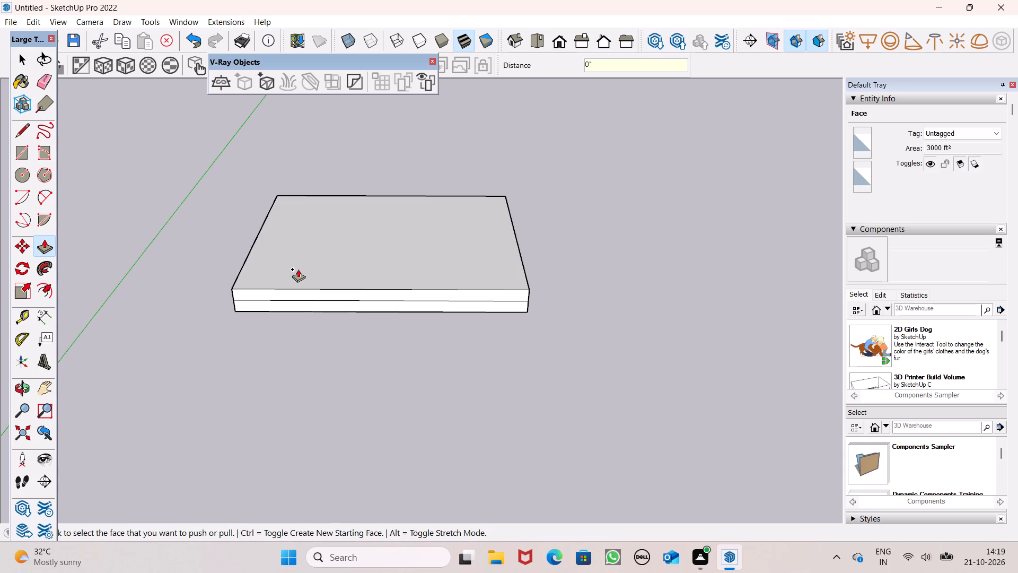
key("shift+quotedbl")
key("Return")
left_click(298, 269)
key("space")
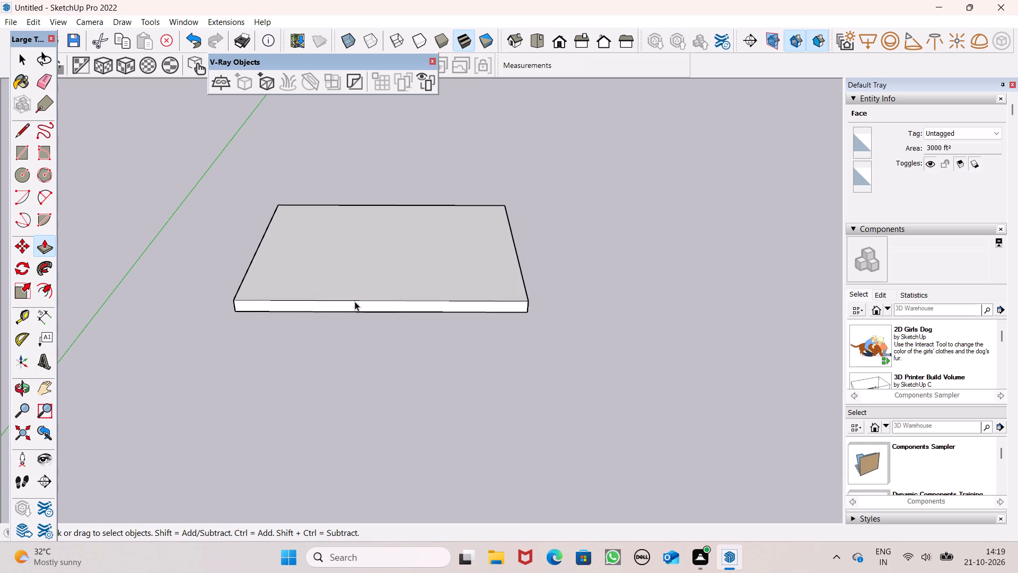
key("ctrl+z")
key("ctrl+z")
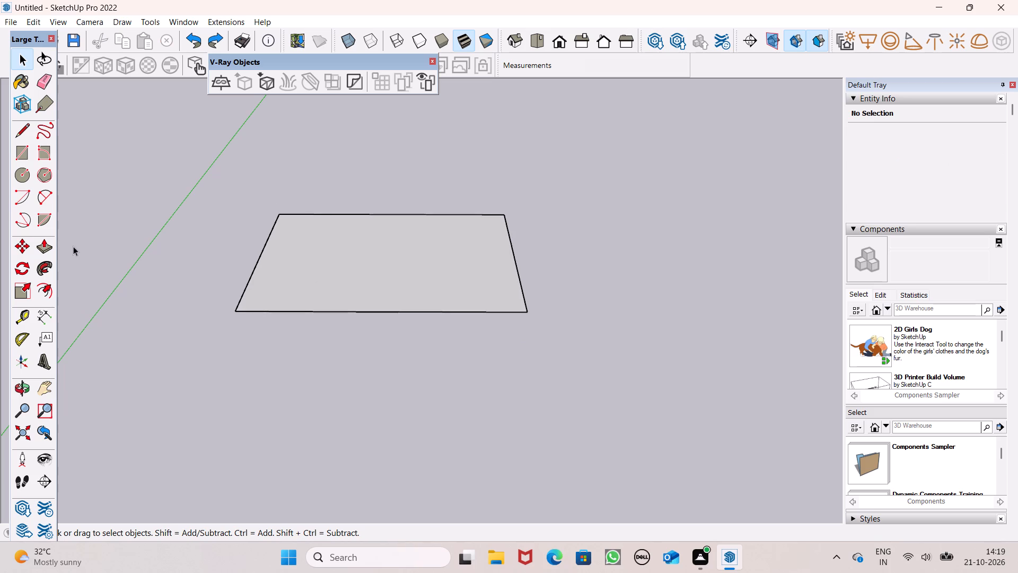
Extrude the base rectangle upward 9" with Push/Pull as the lower plinth layer.
left_click(46, 245)
left_click_drag(267, 297, 268, 291)
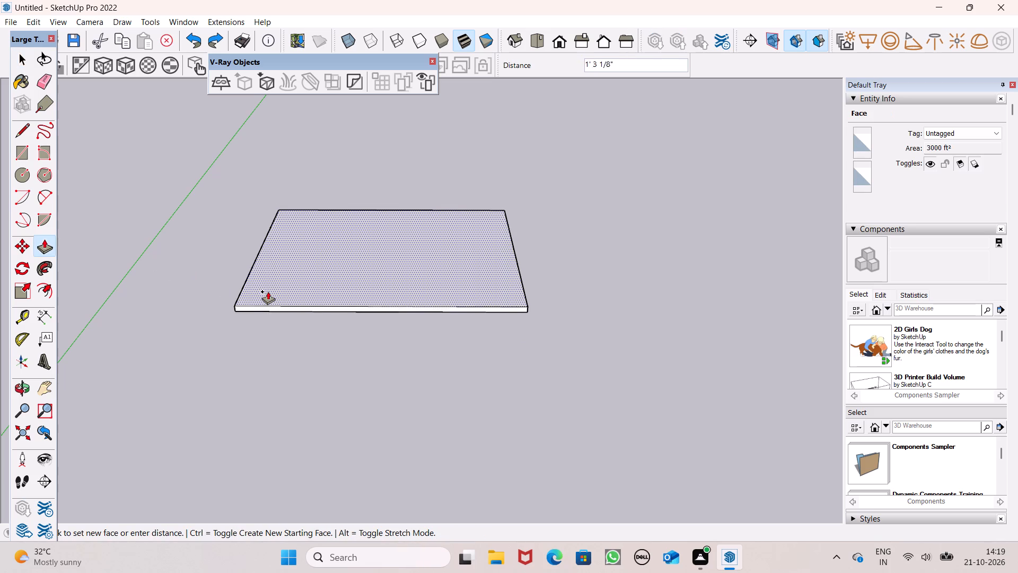
left_click_drag(268, 291, 269, 289)
key("9")
key("shift+quotedbl")
key("Return")
left_click(269, 289)
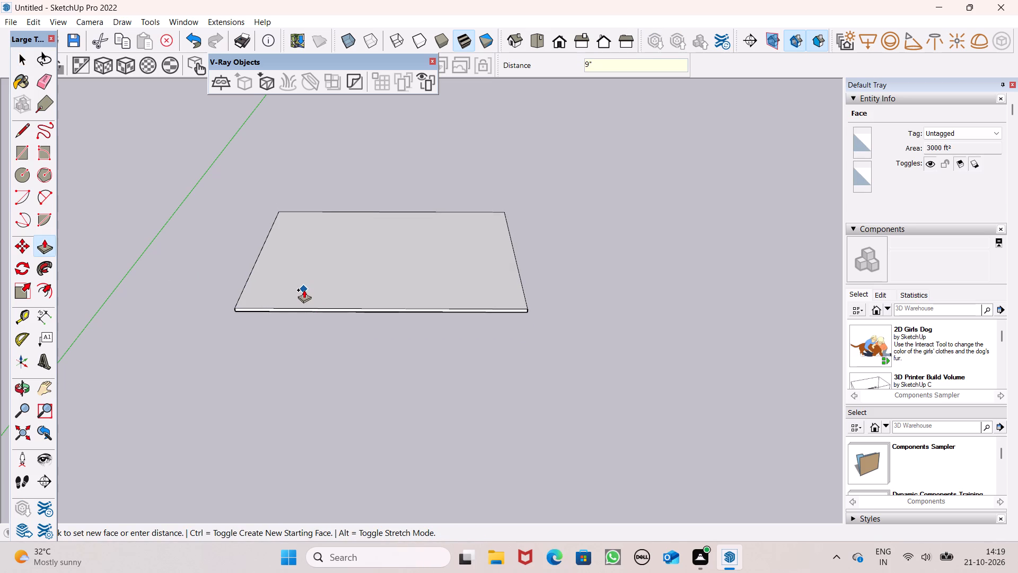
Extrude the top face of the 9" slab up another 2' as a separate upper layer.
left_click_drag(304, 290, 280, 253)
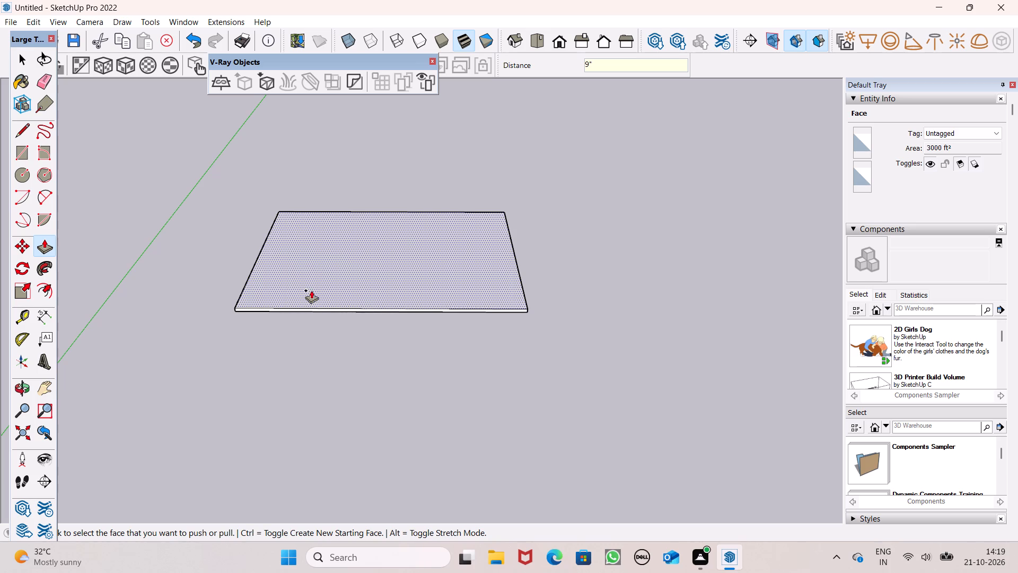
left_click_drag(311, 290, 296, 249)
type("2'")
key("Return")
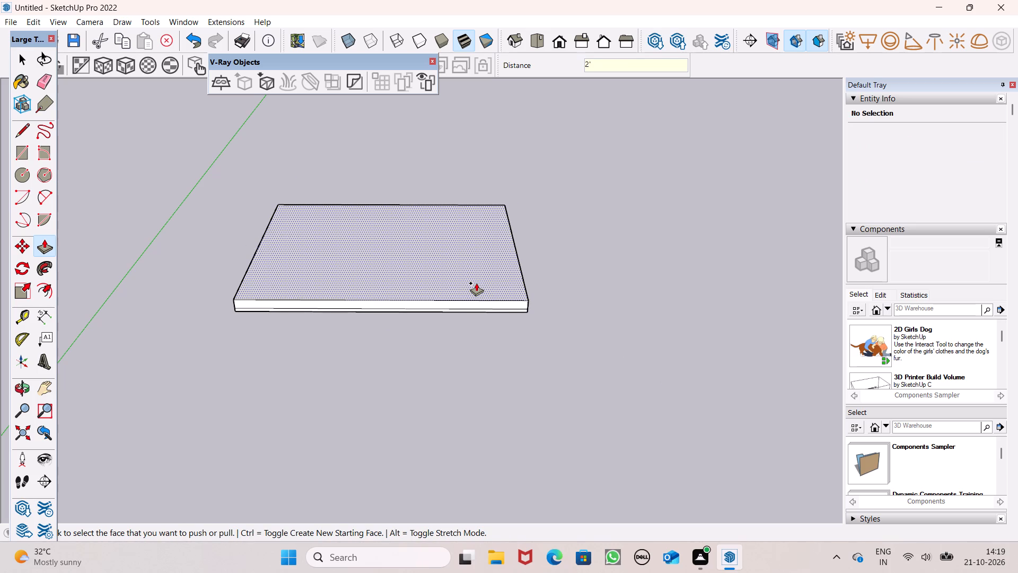
Examine the two stacked plinth layers along the slab's front side.
scroll(365, 307, "up", 7)
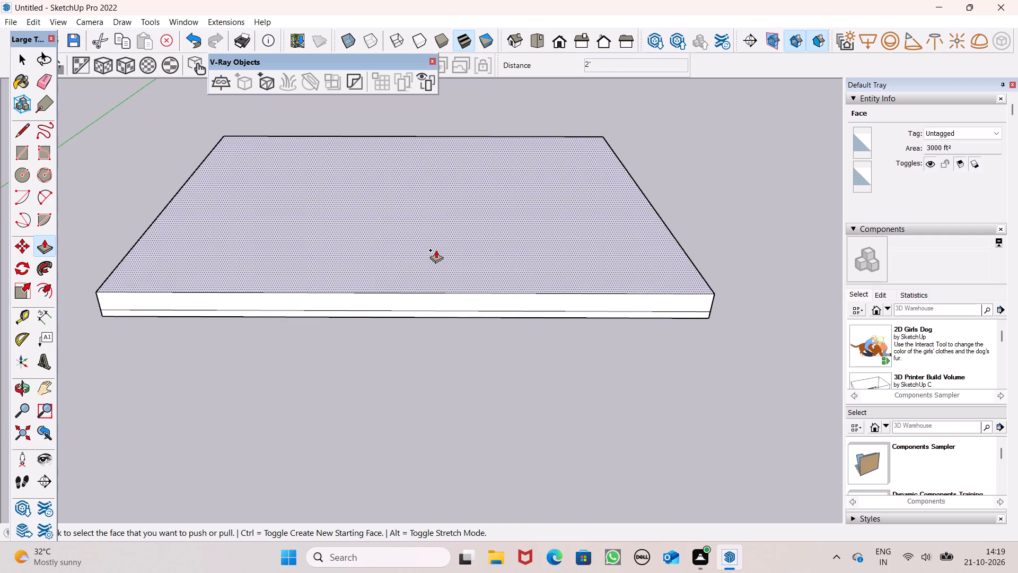
scroll(436, 250, "down", 2)
middle_click_drag(366, 315, 363, 324)
middle_click_drag(363, 324, 363, 308)
middle_click(363, 308)
middle_click(363, 308)
scroll(332, 284, "up", 4)
scroll(422, 296, "up", 1)
middle_click_drag(422, 296, 416, 278)
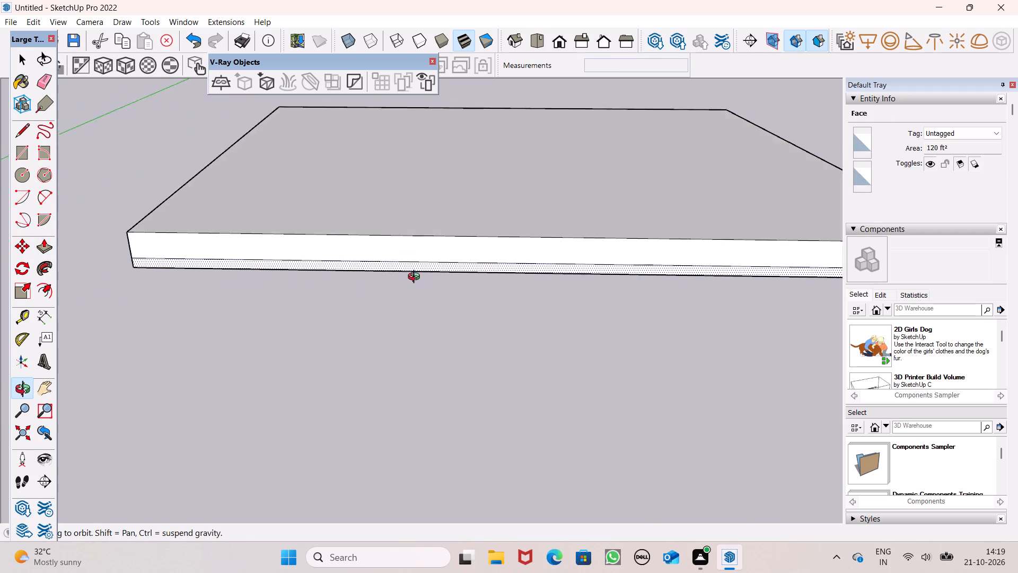
middle_click_drag(416, 278, 416, 275)
scroll(416, 275, "up", 1)
scroll(415, 275, "down", 8)
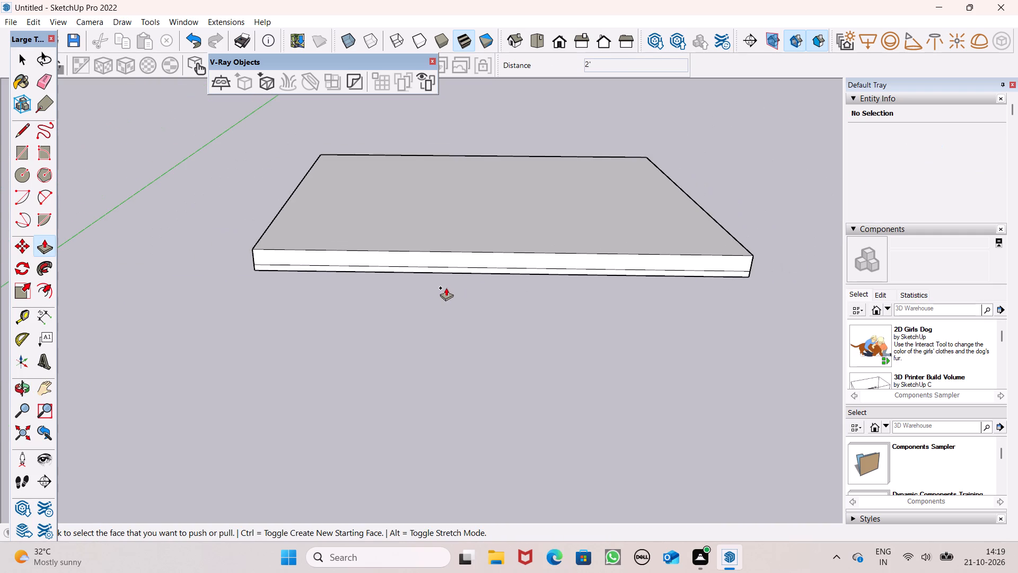
Undo the 2' upper layer and extrude the 9" slab's top face up 3' instead.
key("ctrl+z")
left_click_drag(444, 254, 446, 228)
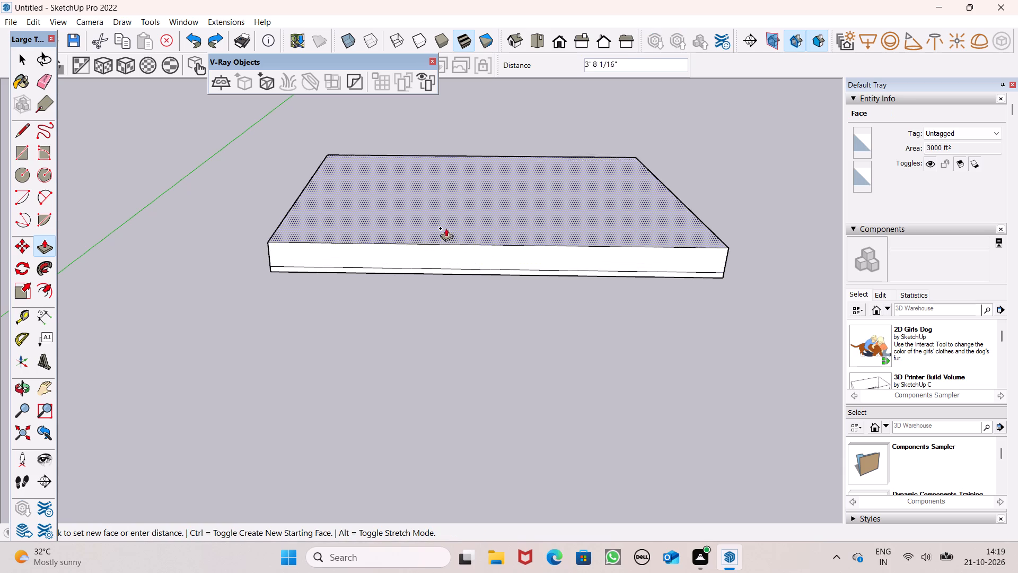
left_click_drag(446, 228, 446, 214)
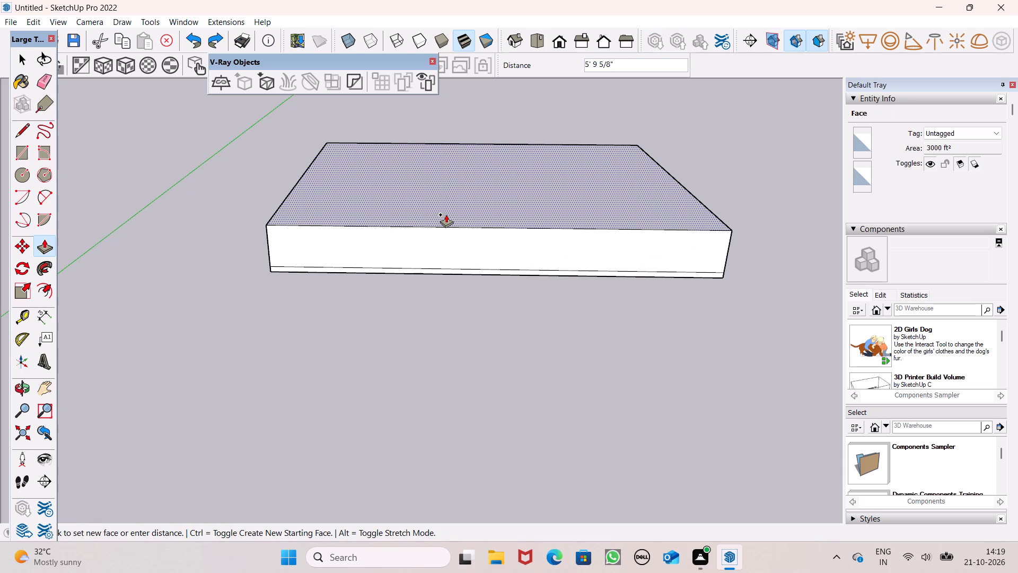
left_click_drag(446, 214, 446, 214)
key("3")
key("apostrophe")
key("Return")
scroll(366, 255, "down", 1)
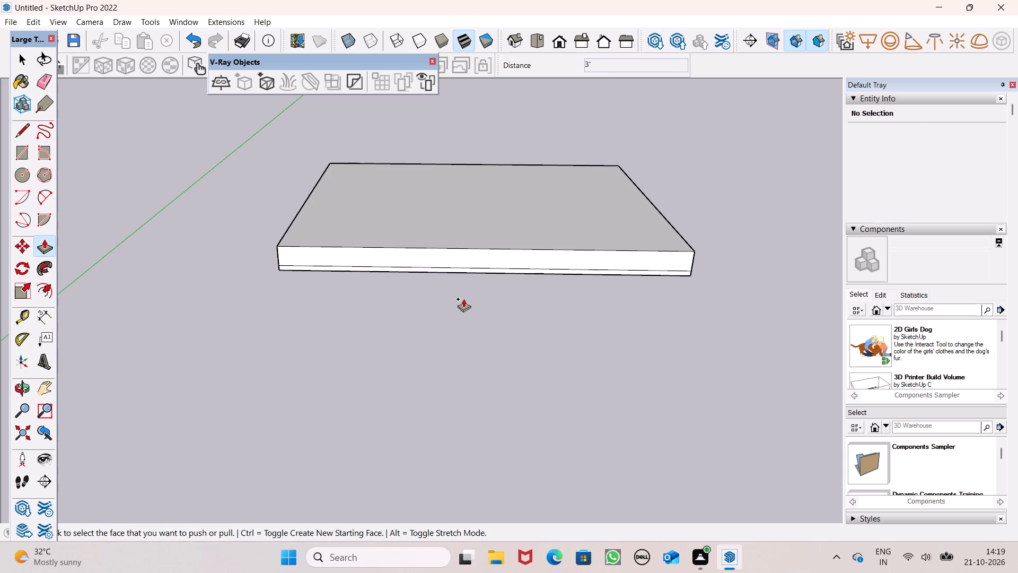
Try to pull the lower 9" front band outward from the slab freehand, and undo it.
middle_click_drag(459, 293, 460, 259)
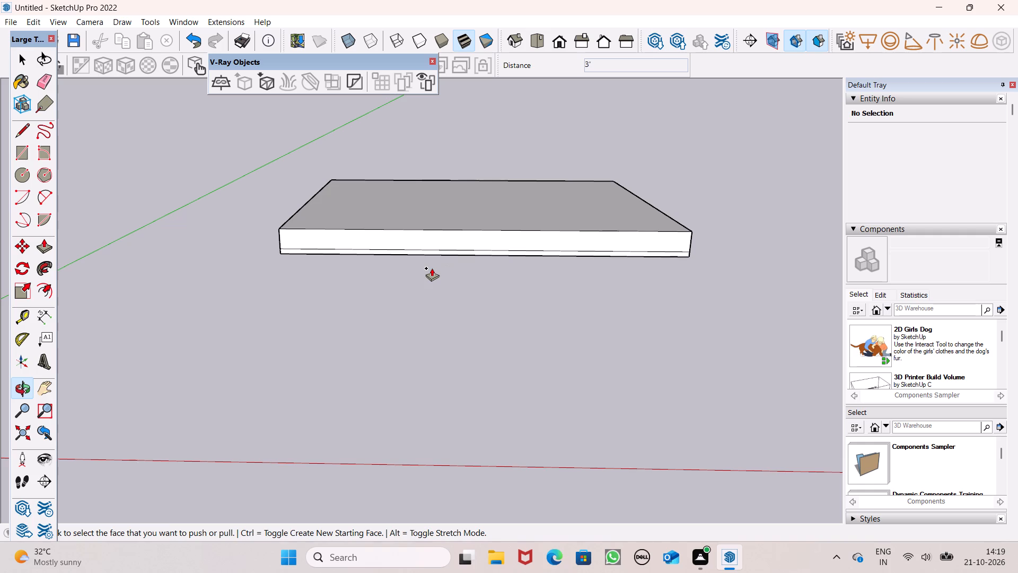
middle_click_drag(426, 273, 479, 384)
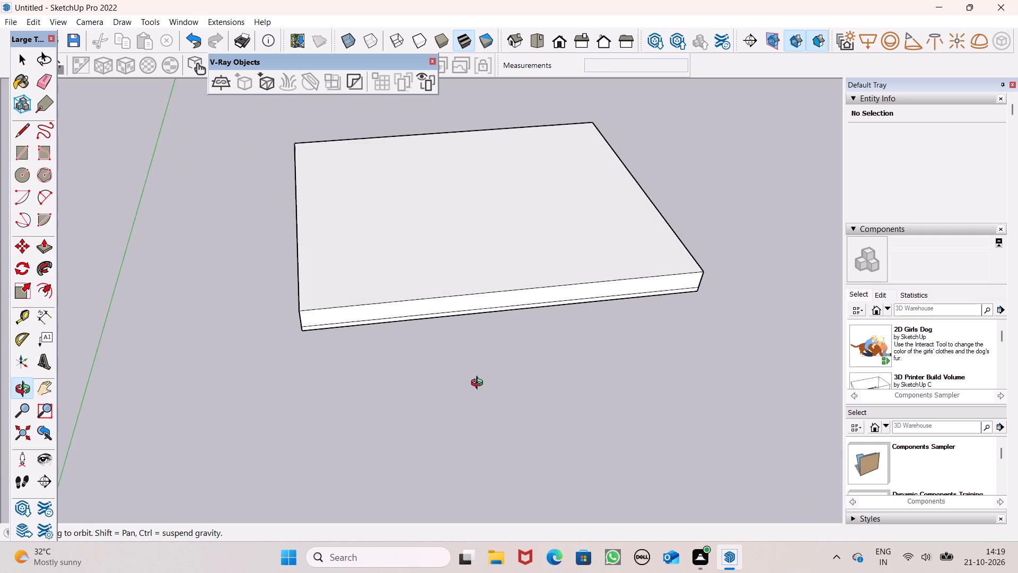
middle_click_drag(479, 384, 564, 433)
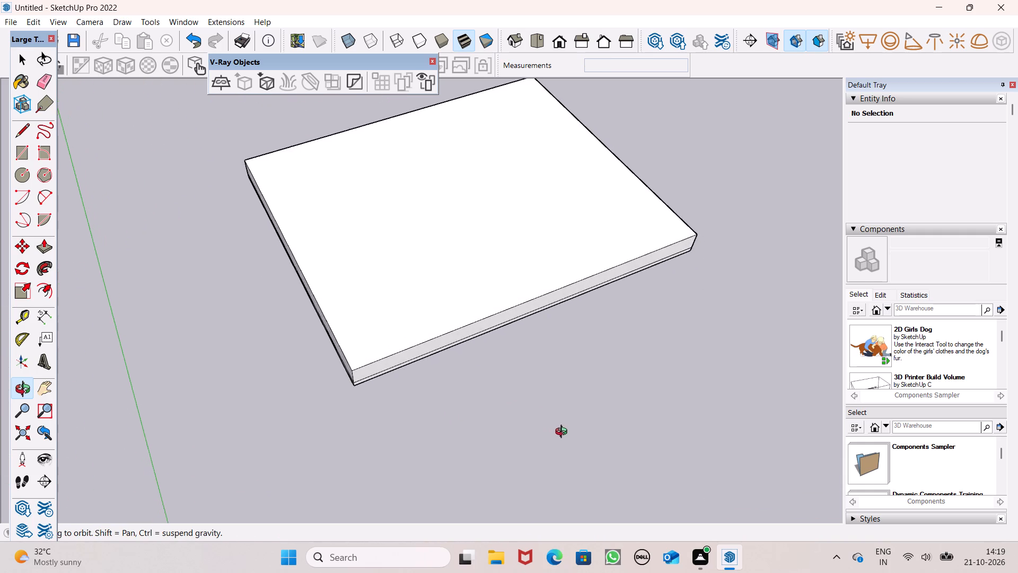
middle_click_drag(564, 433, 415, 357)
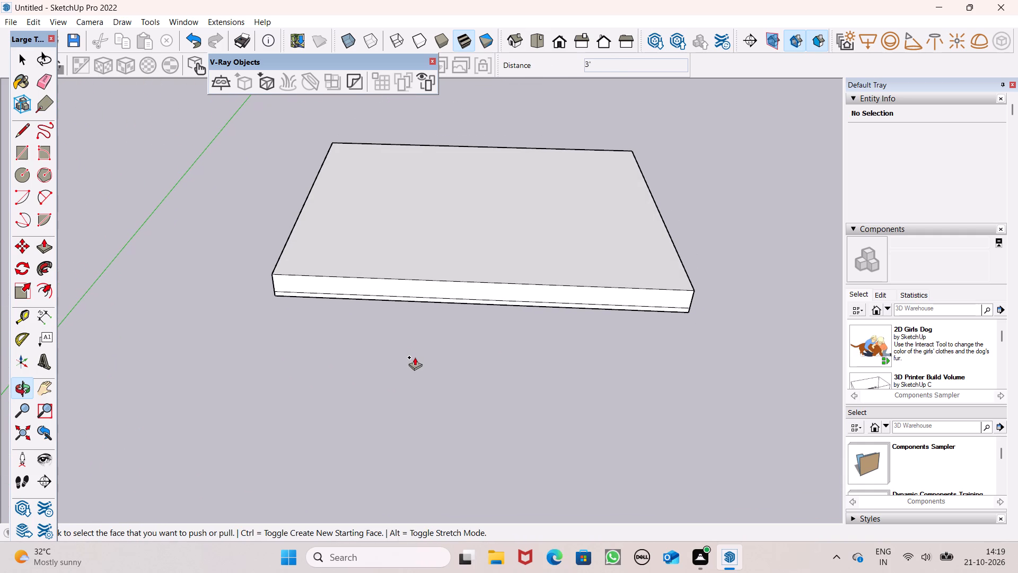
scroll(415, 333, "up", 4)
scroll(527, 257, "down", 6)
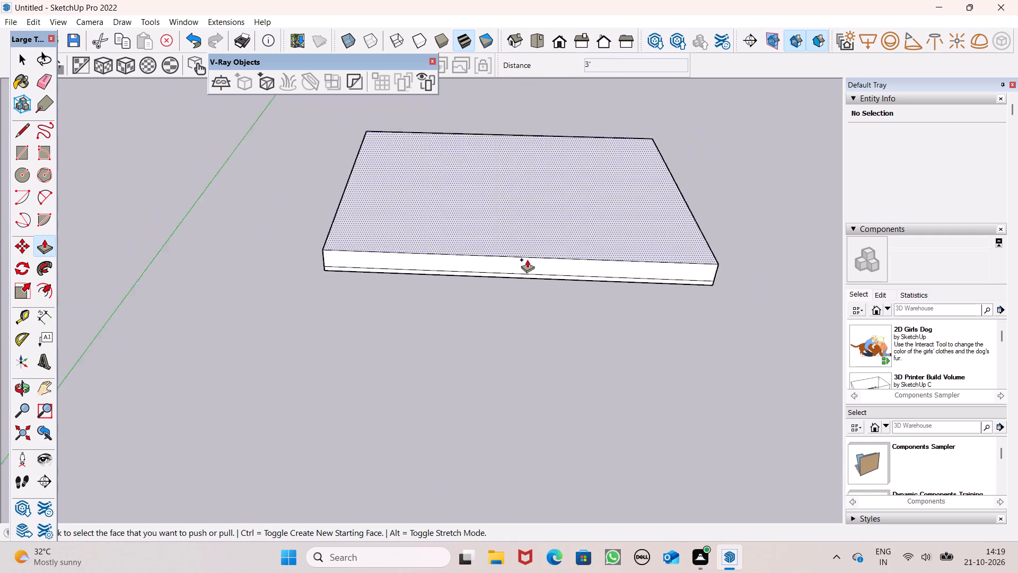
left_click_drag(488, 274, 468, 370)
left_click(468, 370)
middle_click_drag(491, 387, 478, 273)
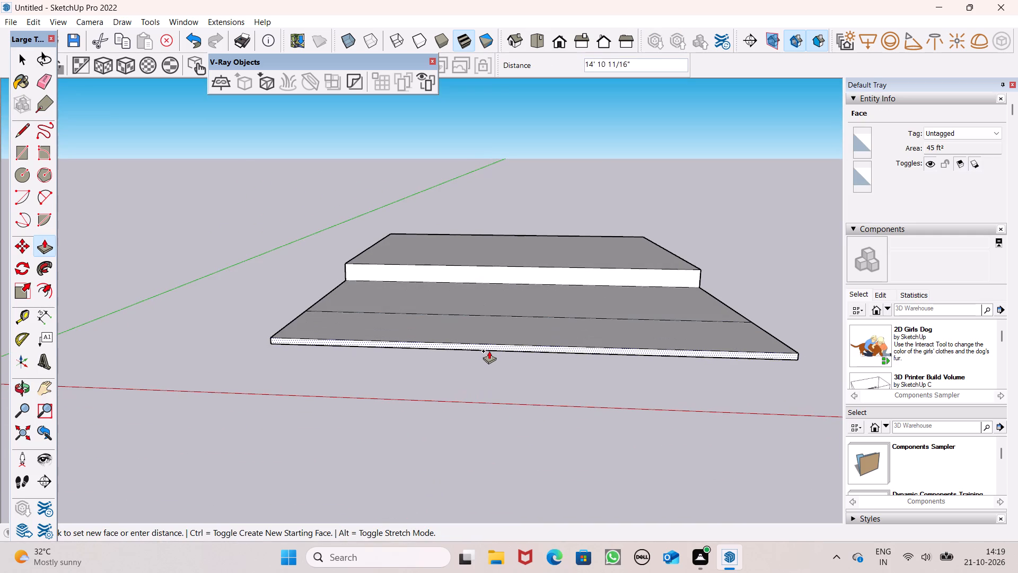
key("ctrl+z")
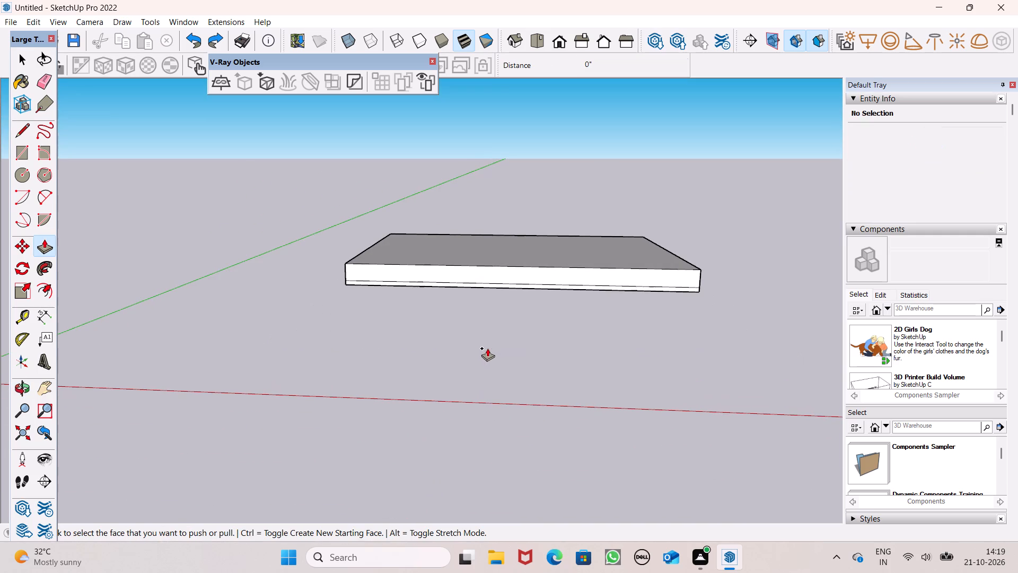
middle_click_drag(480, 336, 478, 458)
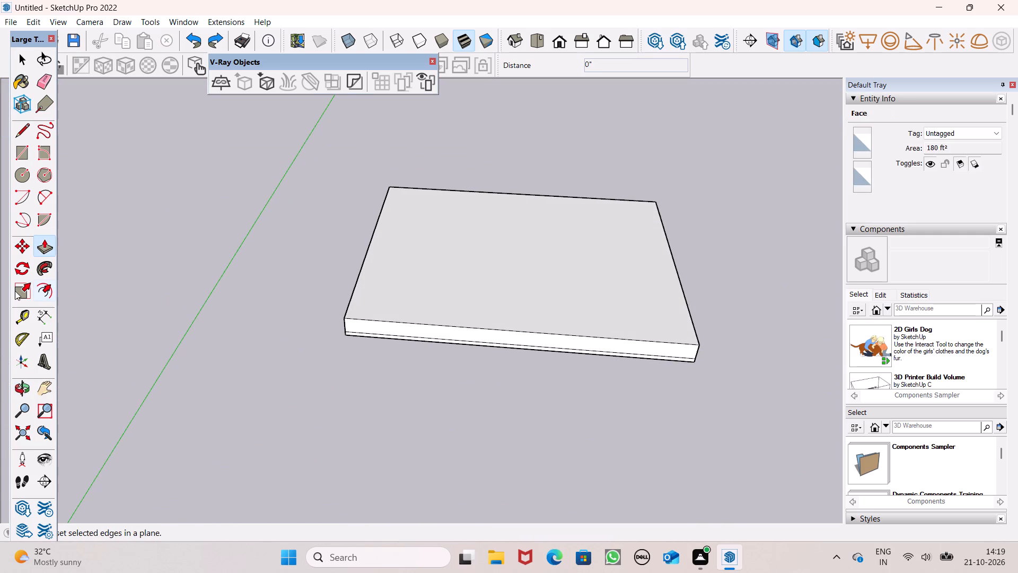
Extrude the slab's top face up another 1'.
left_click(46, 244)
left_click_drag(399, 301, 401, 289)
type("1'")
key("Return")
middle_click_drag(465, 369, 480, 255)
key("space")
Offset the outline of the slab's top face 9" inward to form a border around all four sides.
scroll(438, 289, "down", 1)
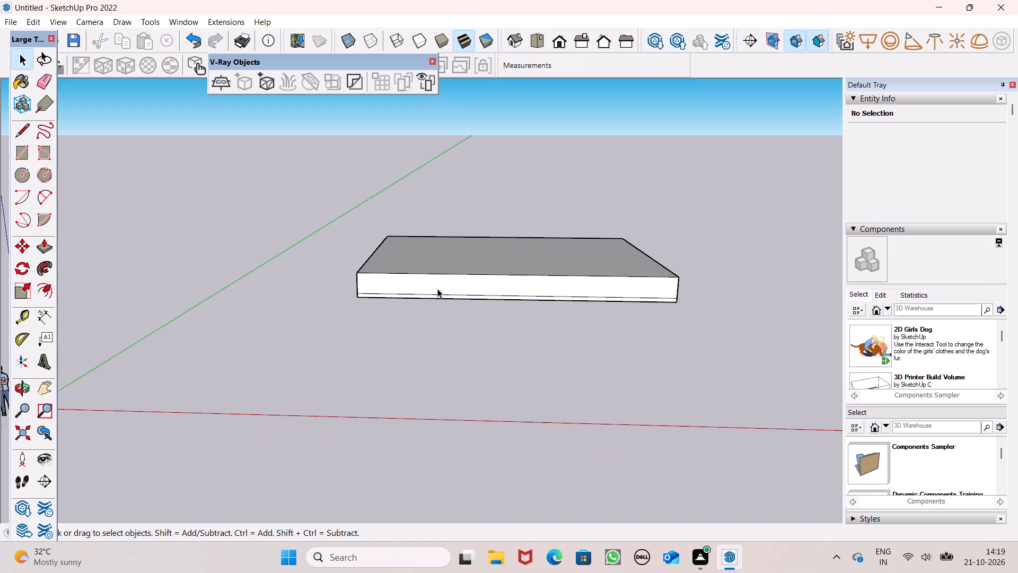
scroll(430, 287, "down", 2)
middle_click_drag(426, 309, 422, 524)
scroll(422, 308, "down", 1)
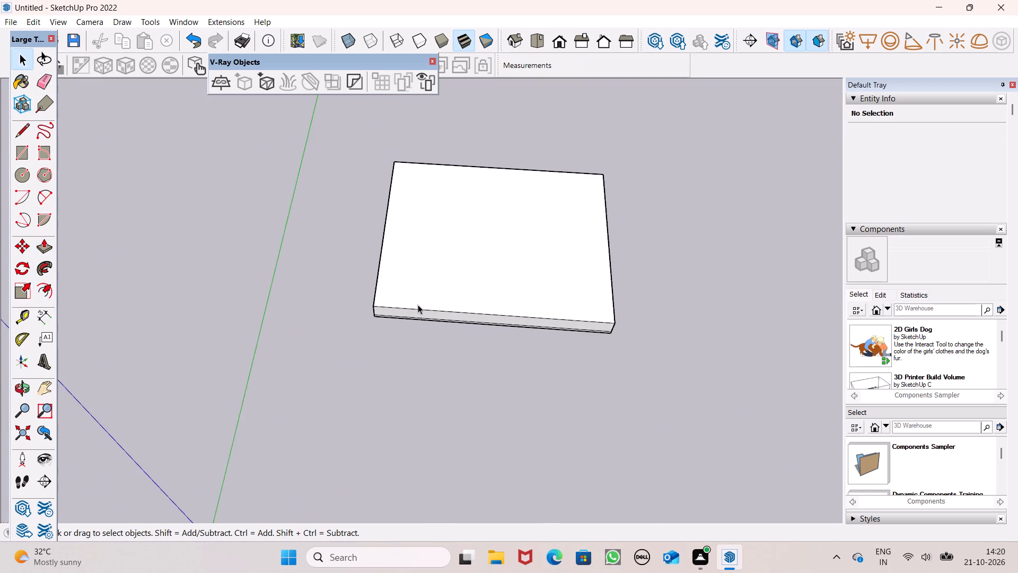
middle_click_drag(417, 306, 415, 384)
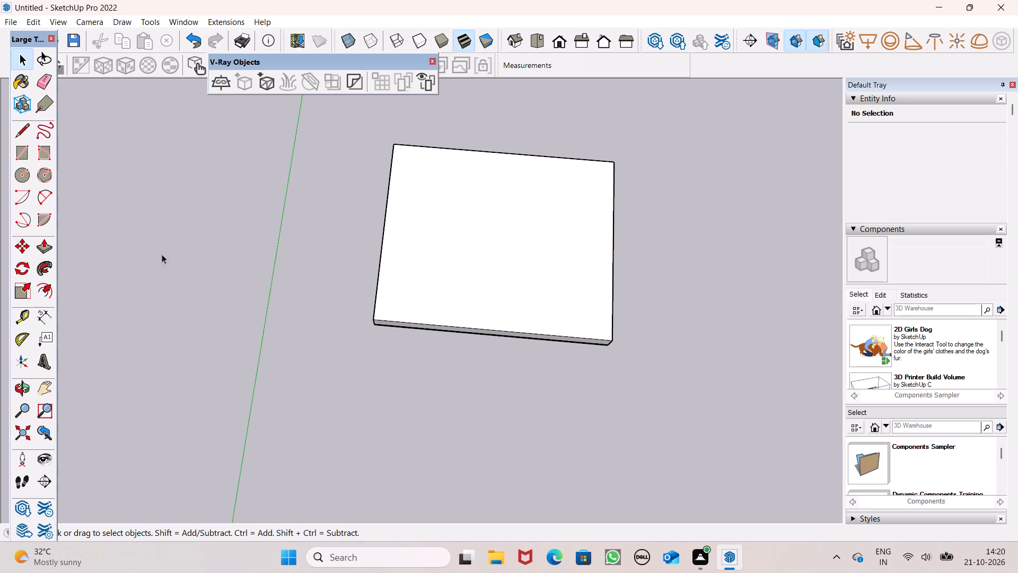
left_click(47, 284)
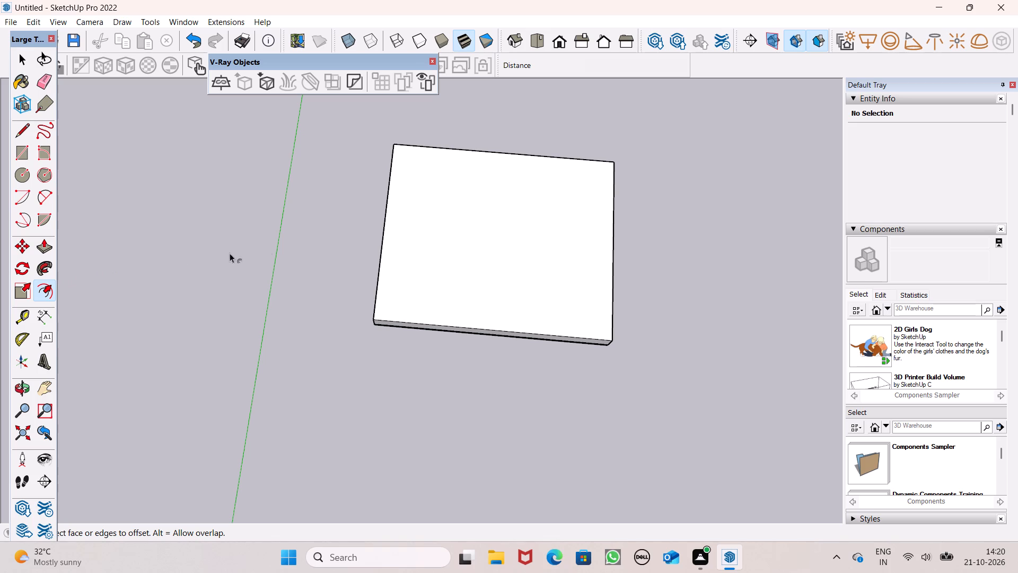
left_click_drag(475, 168, 475, 173)
left_click(475, 173)
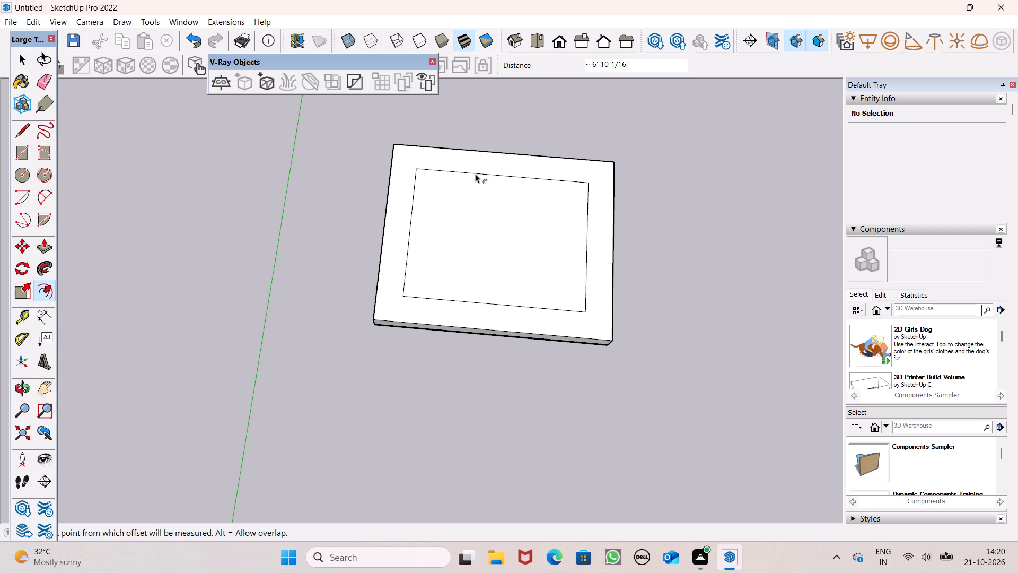
key("9")
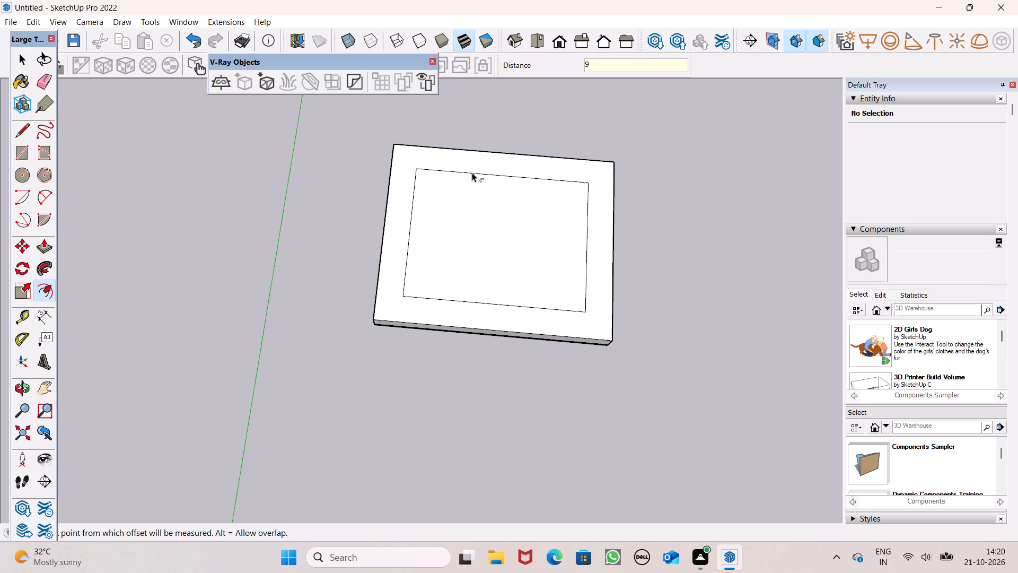
key("shift+quotedbl")
key("Return")
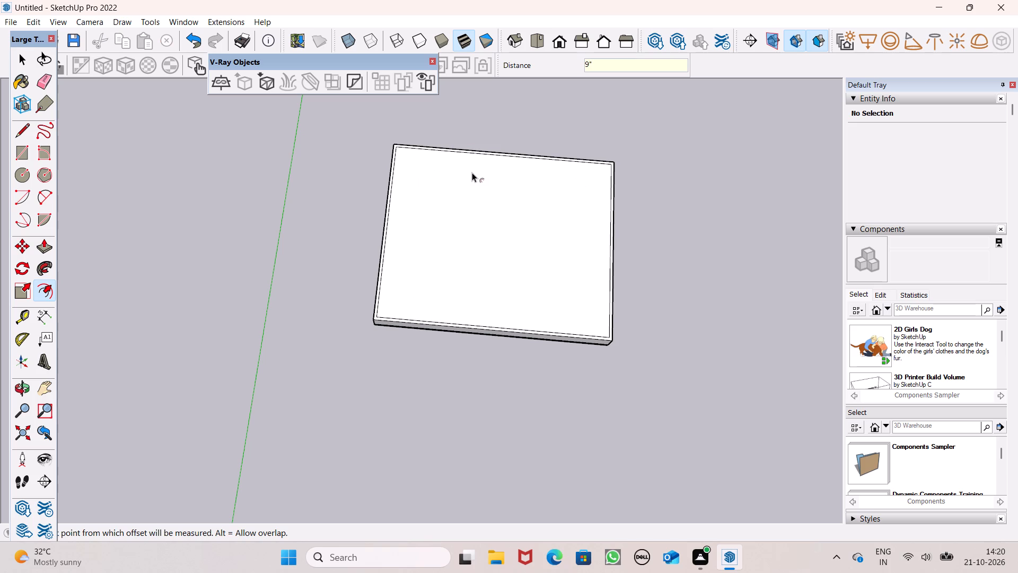
key("space")
Examine the slab's front side and the offset border on its top face from low and overhead views.
scroll(653, 173, "down", 1)
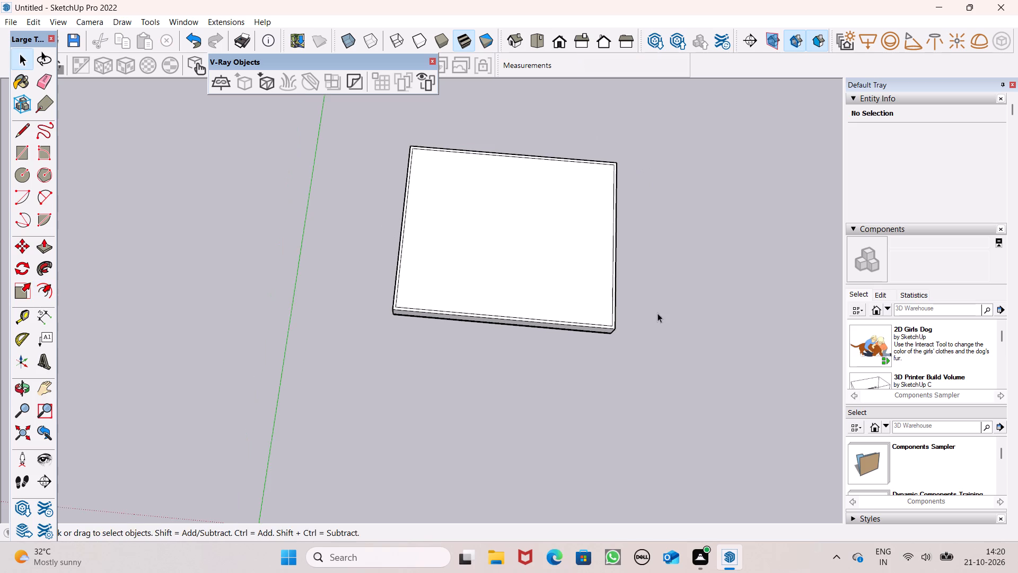
middle_click_drag(657, 313, 608, 108)
middle_click_drag(557, 310, 664, 248)
scroll(604, 288, "up", 1)
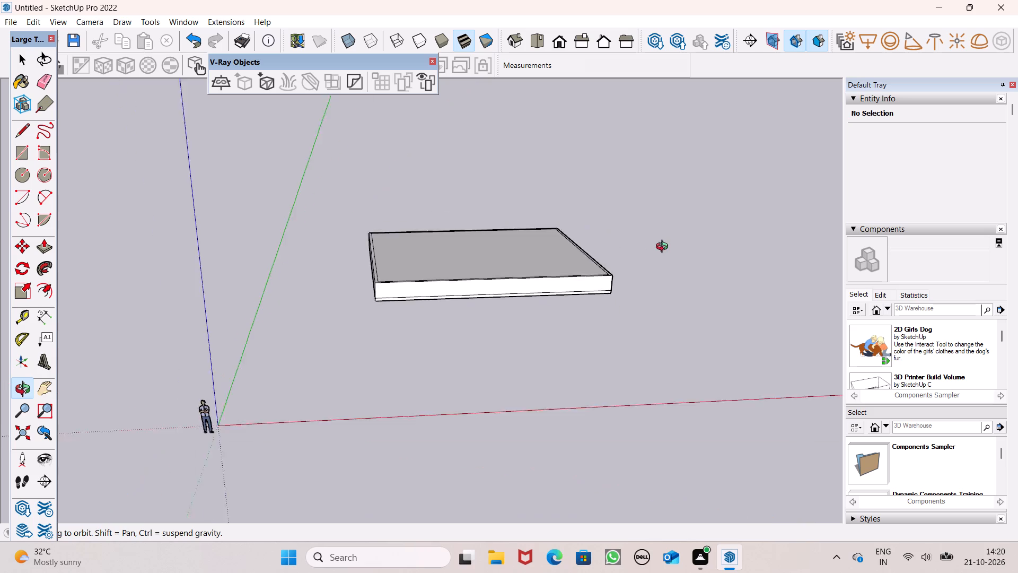
middle_click_drag(664, 248, 631, 403)
scroll(668, 288, "down", 1)
middle_click_drag(665, 288, 659, 362)
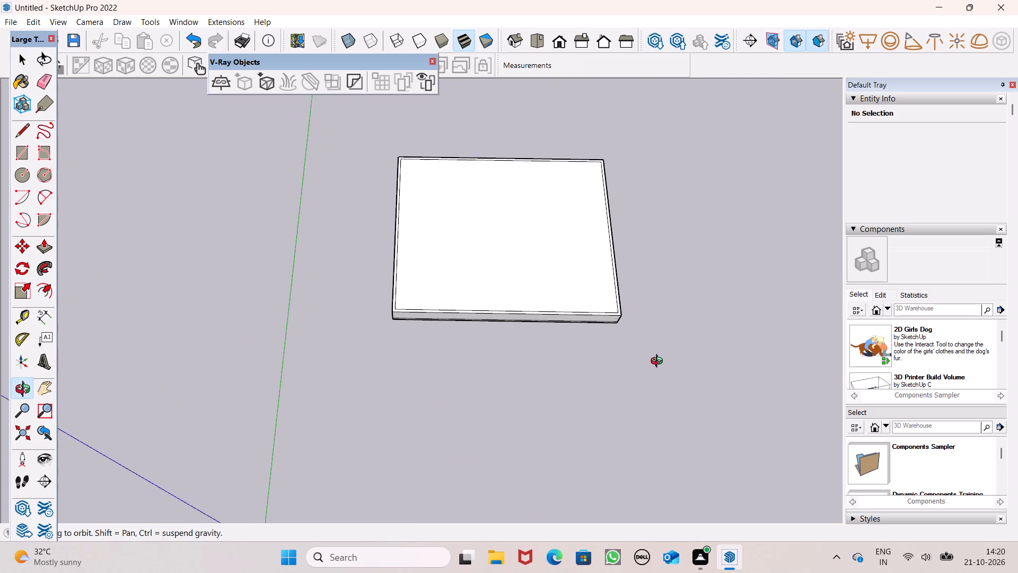
middle_click_drag(659, 362, 682, 390)
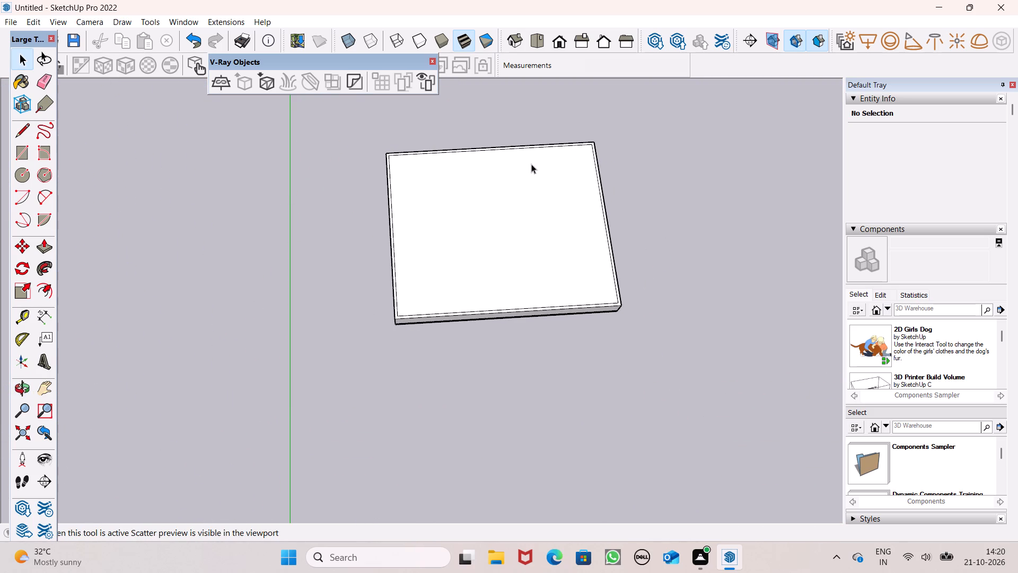
scroll(545, 150, "up", 4)
middle_click_drag(619, 213, 599, 285)
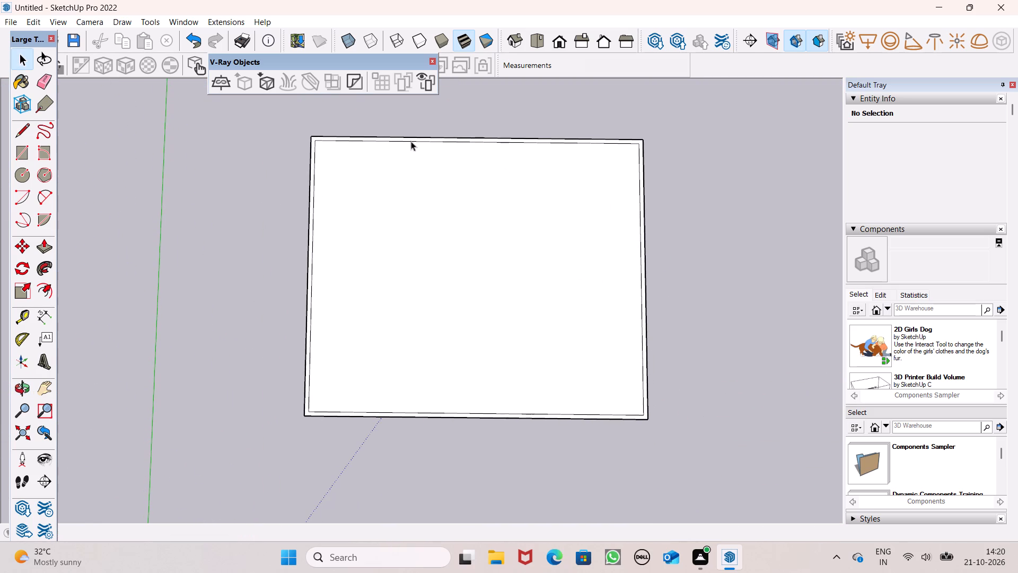
Place a guide about 18' 9" in from the top face's left inner border line, with a second guide 6" further inward.
left_click(28, 315)
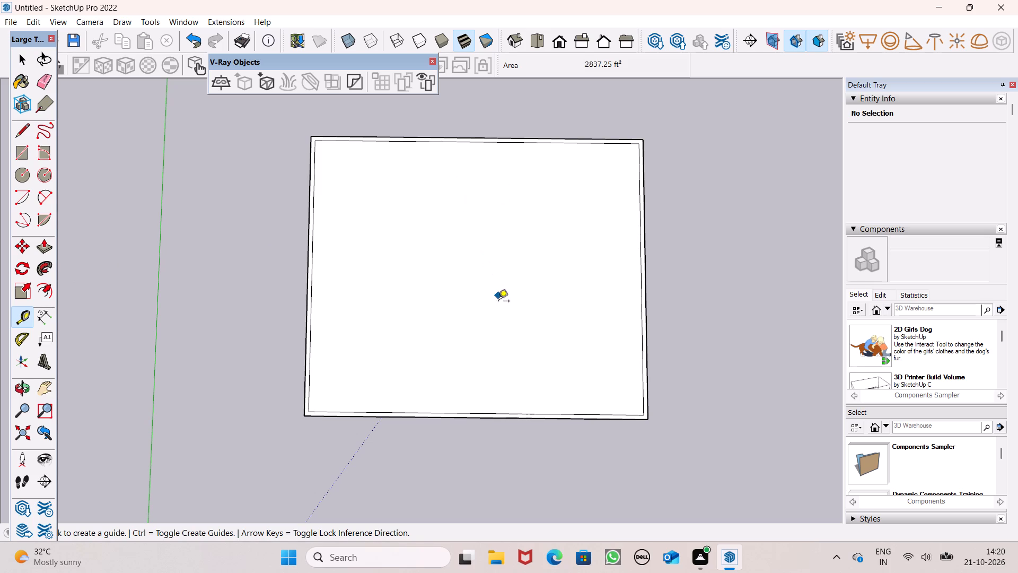
middle_click_drag(498, 307, 504, 271)
scroll(505, 264, "down", 2)
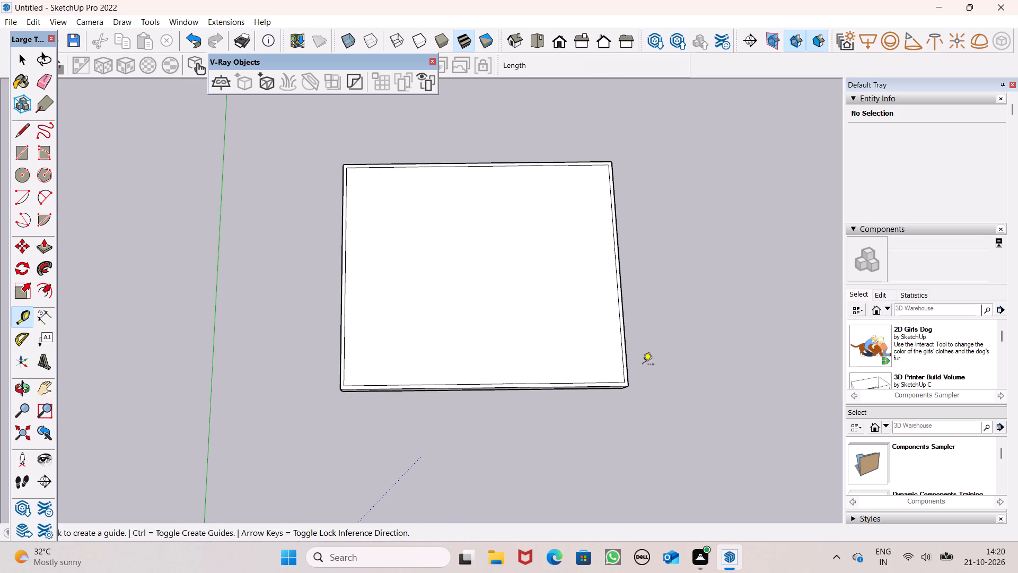
scroll(572, 323, "up", 1)
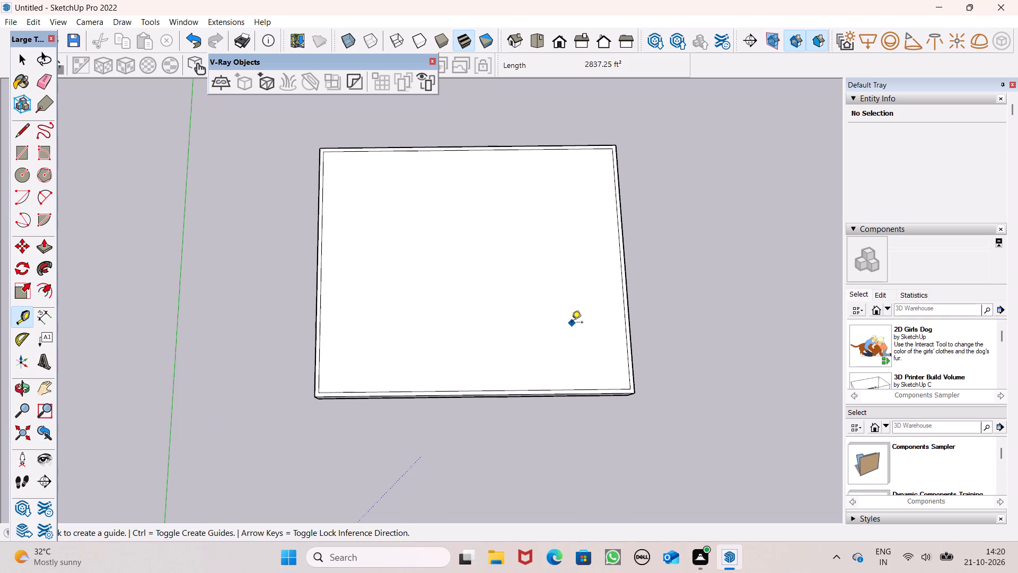
scroll(753, 327, "up", 1)
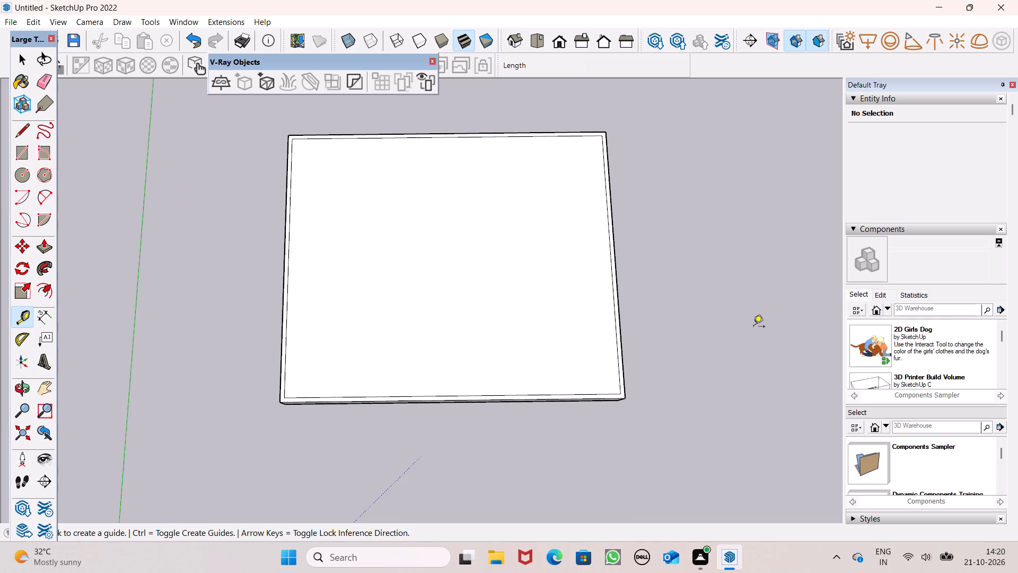
scroll(753, 327, "up", 1)
scroll(555, 327, "up", 1)
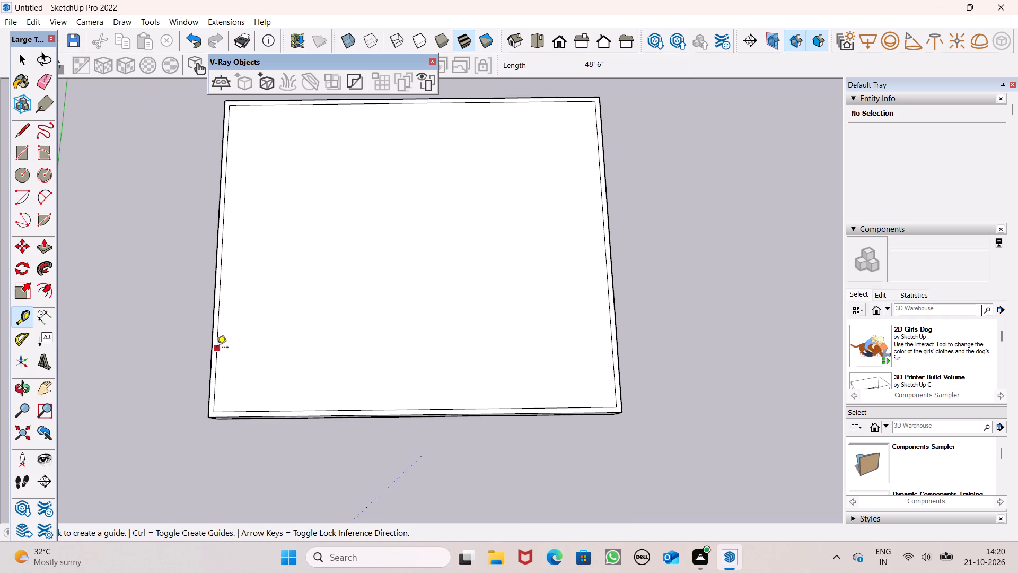
left_click(221, 347)
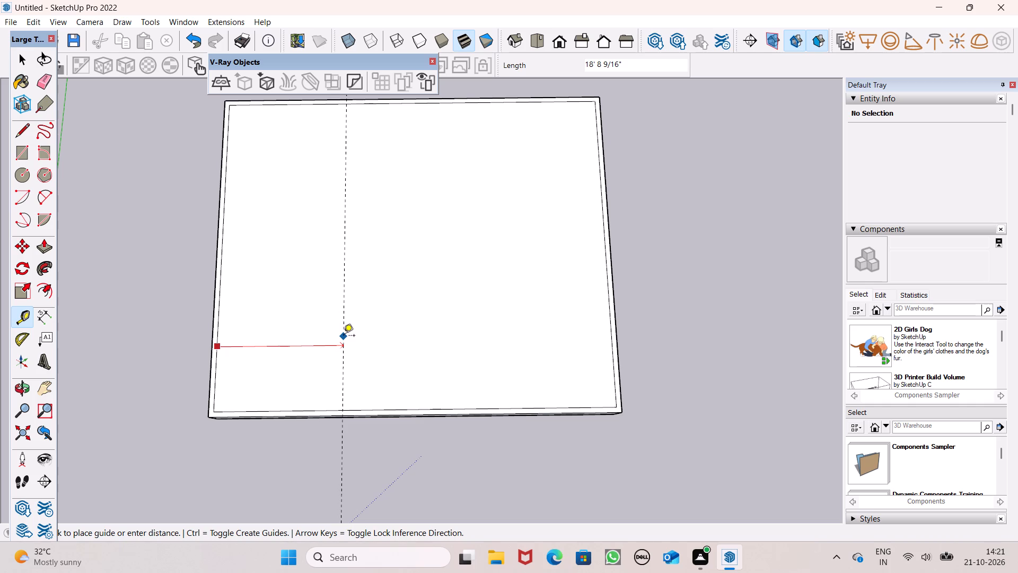
left_click(344, 336)
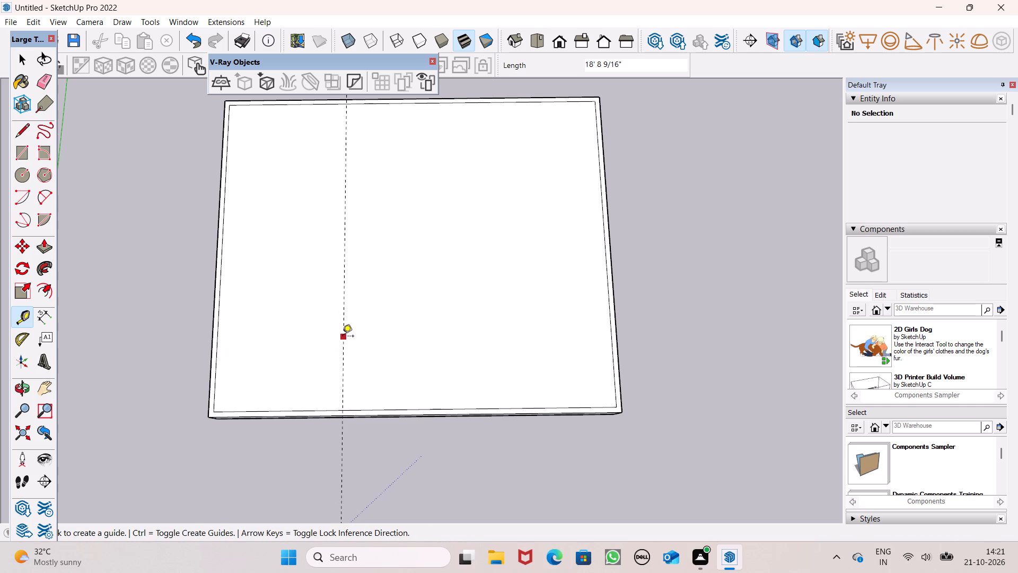
left_click(343, 337)
key("6")
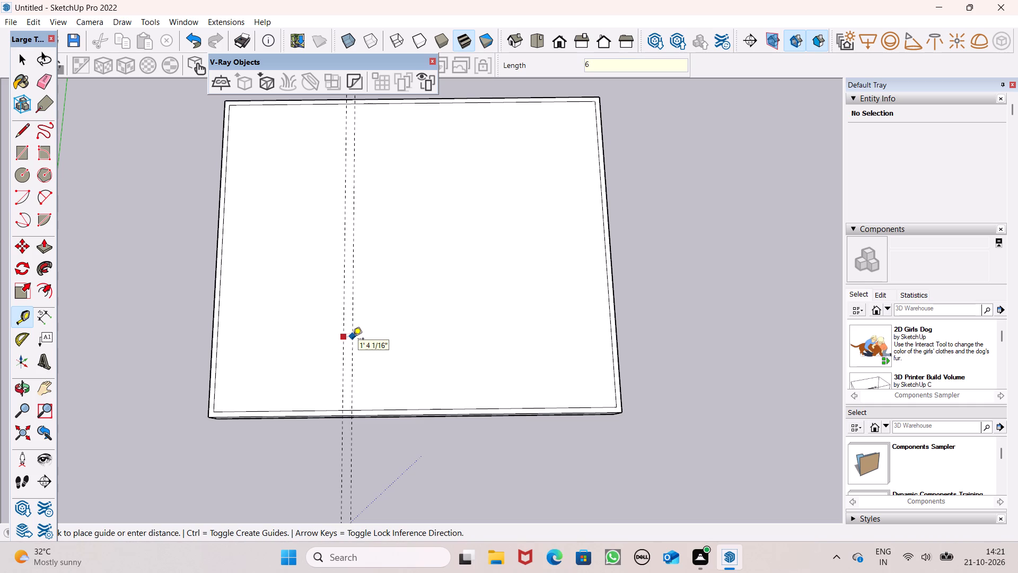
key("shift+quotedbl")
key("Return")
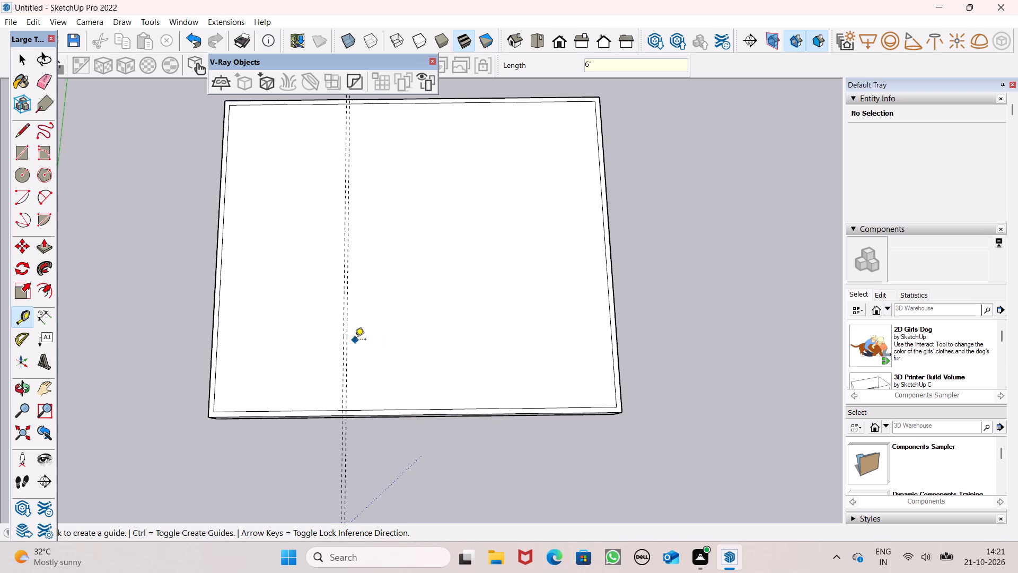
Place a guide about 18' 5" in from the top face's right inner border line, with a second guide 6" further inward.
left_click(609, 334)
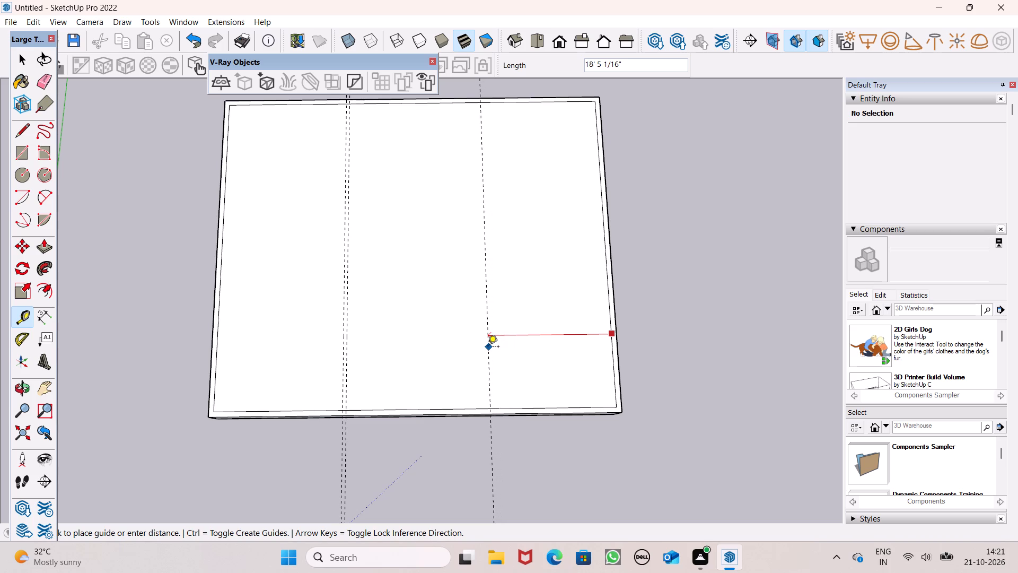
left_click(488, 348)
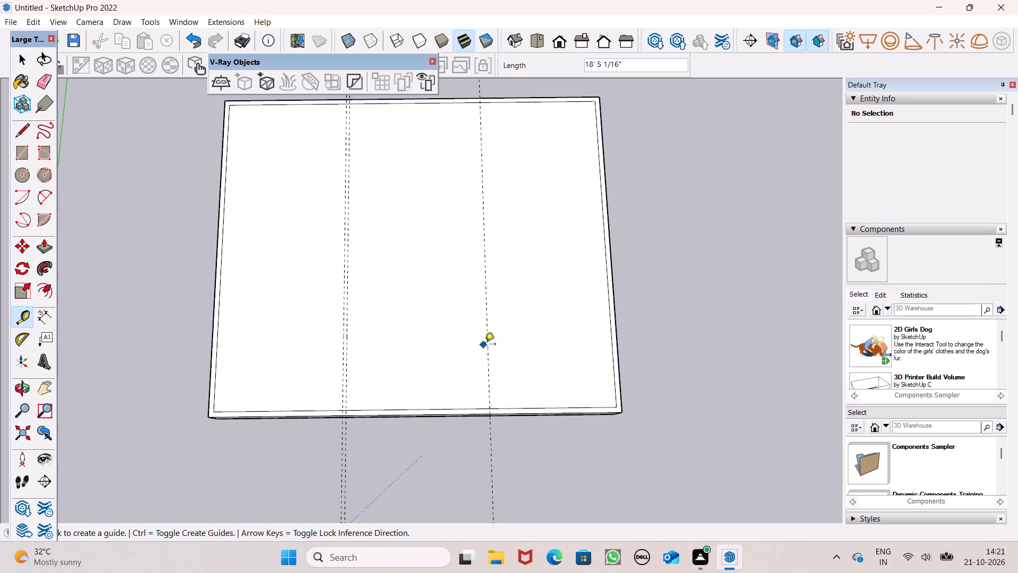
left_click(485, 345)
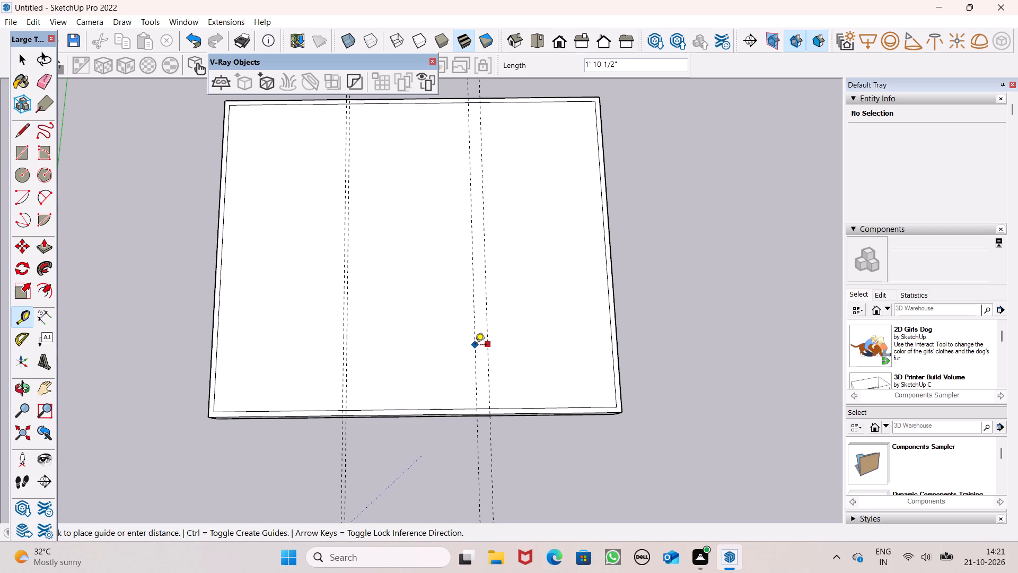
key("6")
key("shift+quotedbl")
key("Return")
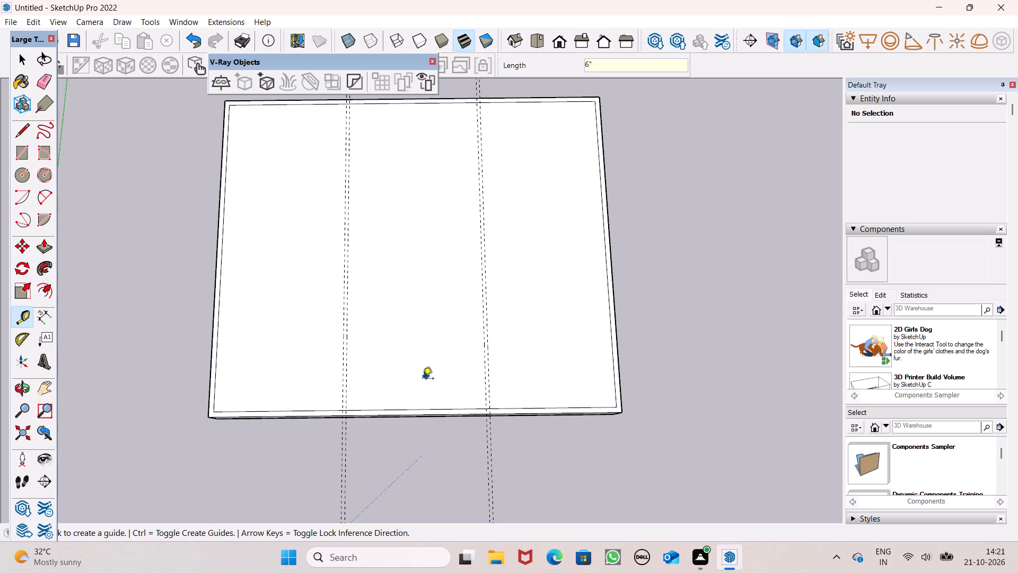
key("space")
Check the distances from the left and right guide pairs to the border corners along the slab's front edge.
left_click_drag(46, 319, 51, 323)
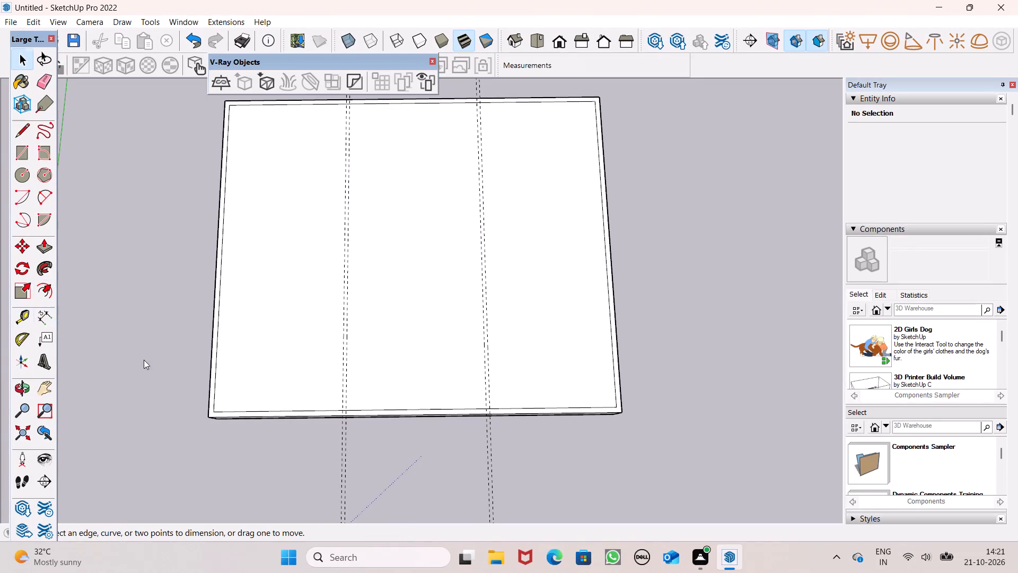
left_click(345, 407)
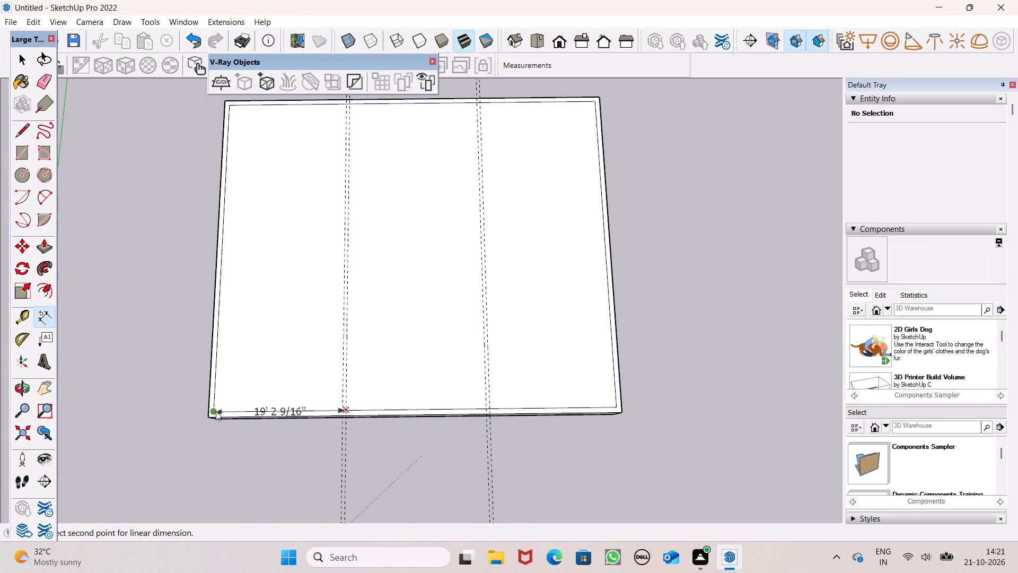
key("space")
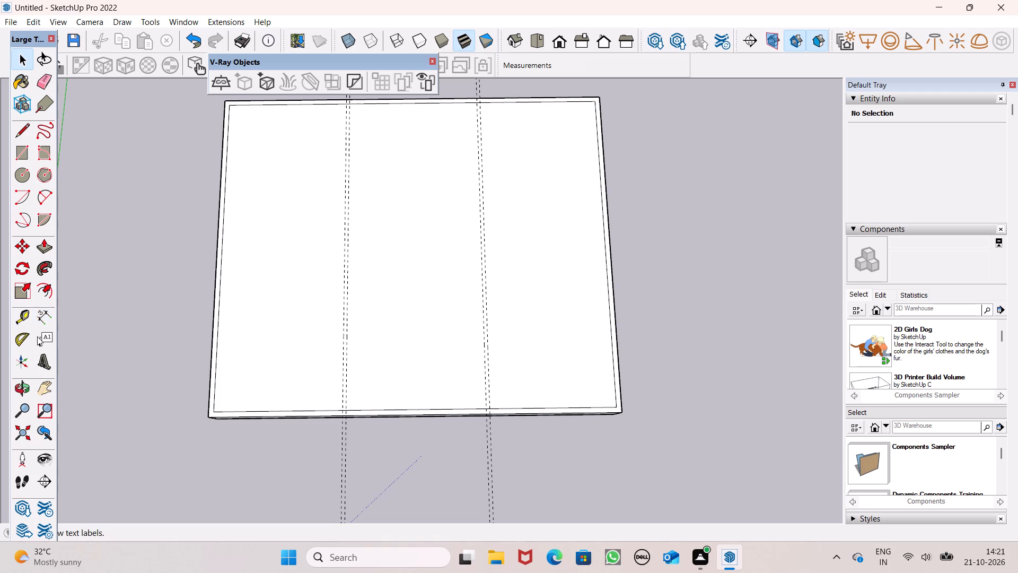
left_click(50, 323)
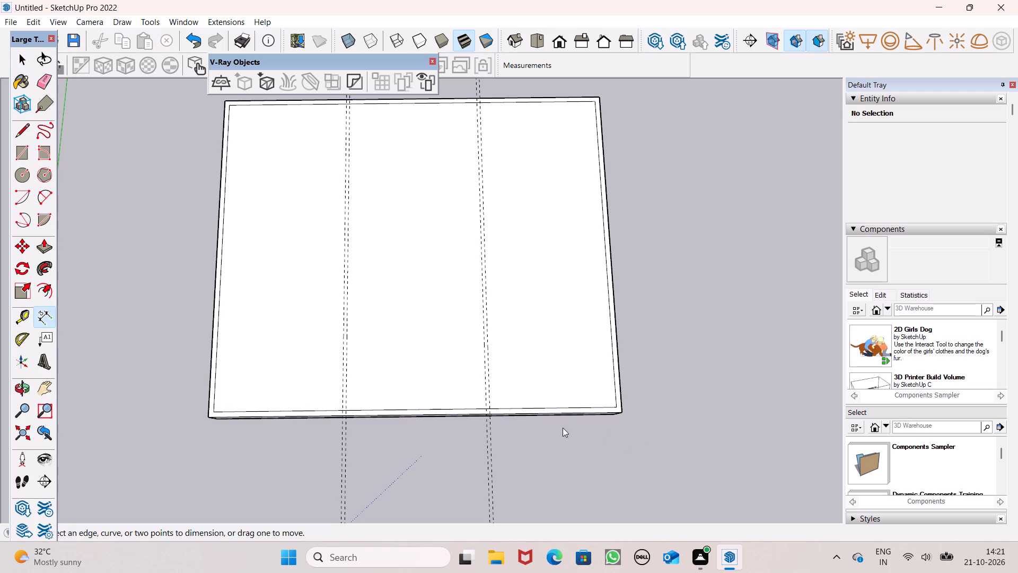
left_click(489, 407)
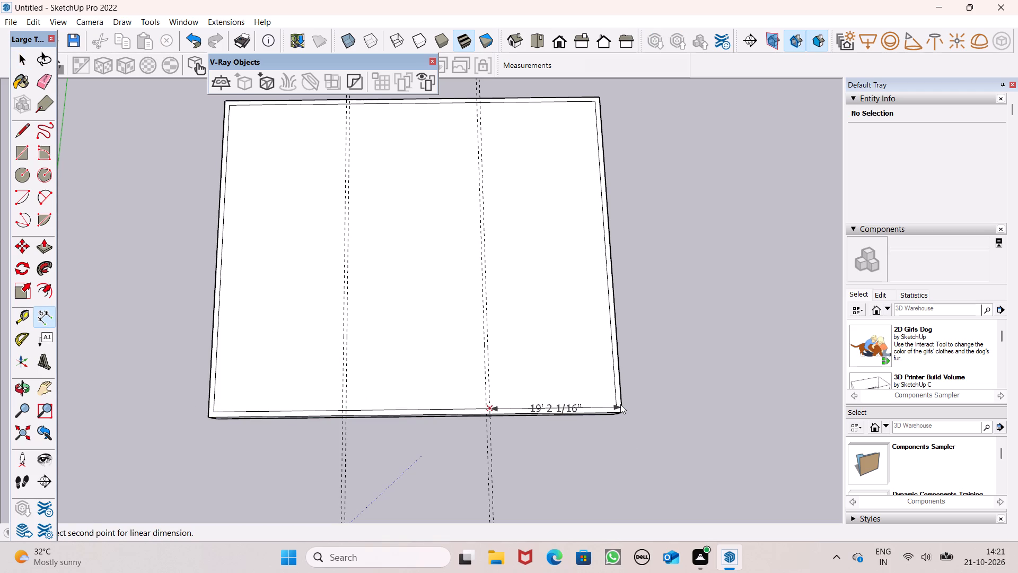
key("space")
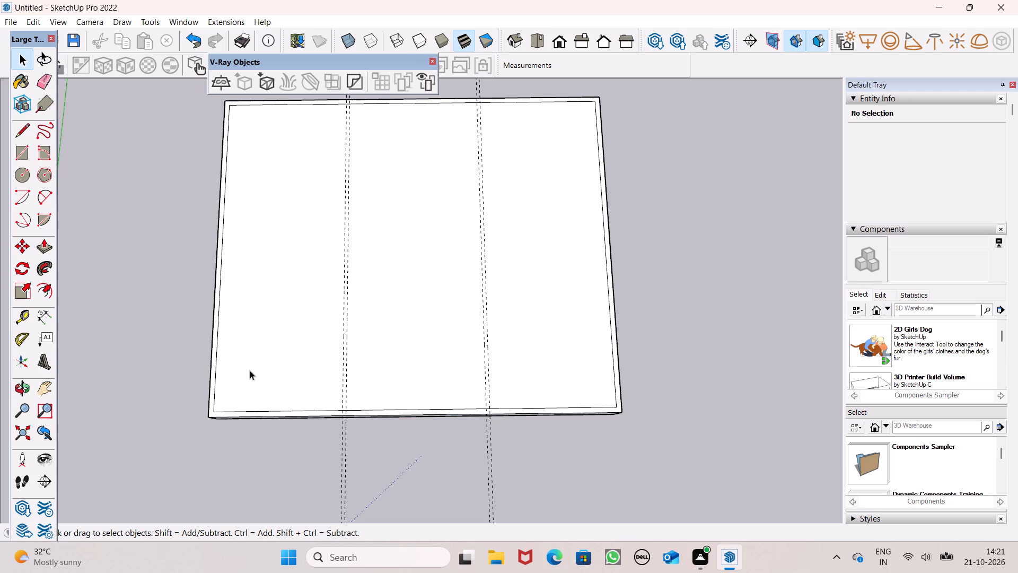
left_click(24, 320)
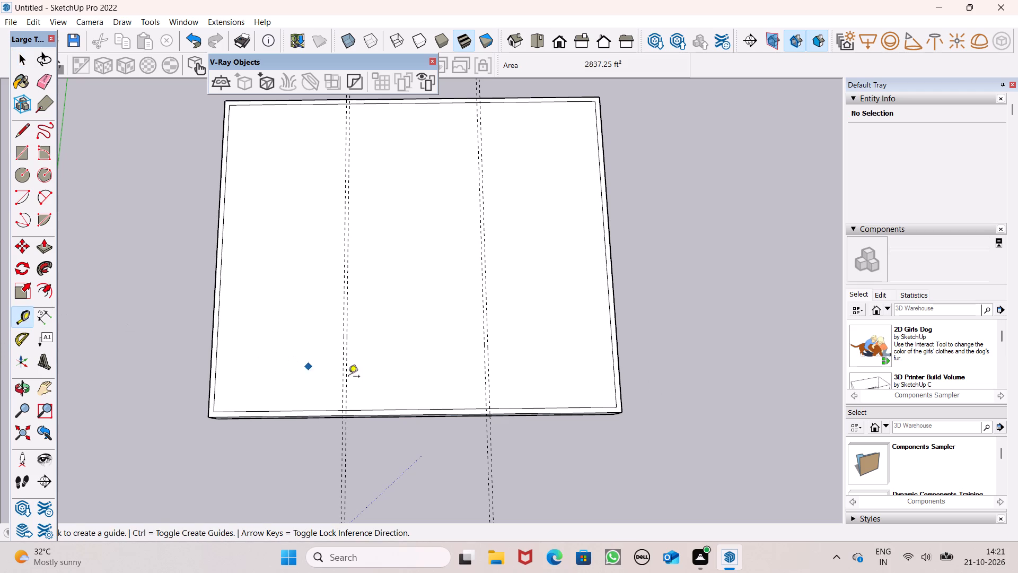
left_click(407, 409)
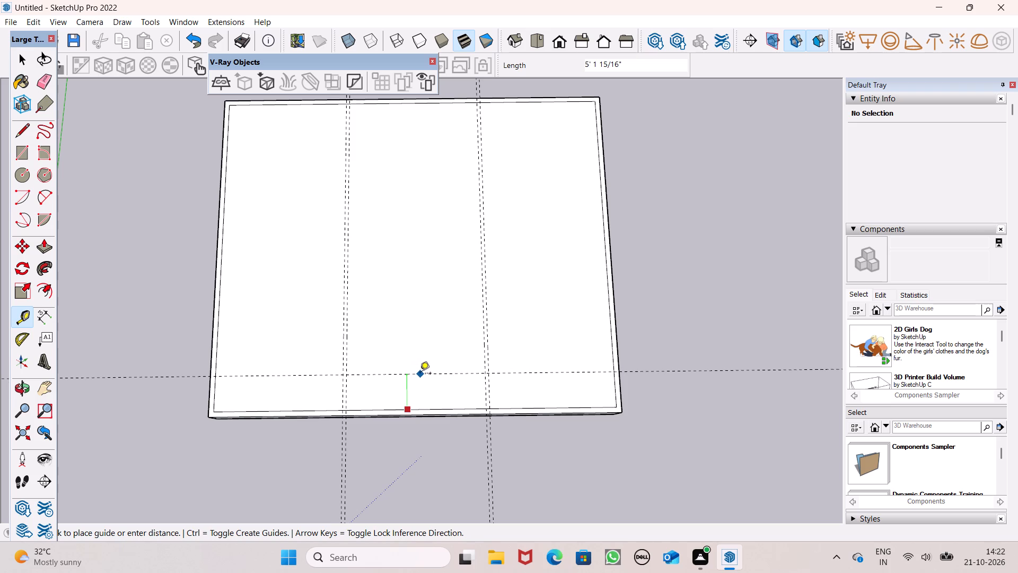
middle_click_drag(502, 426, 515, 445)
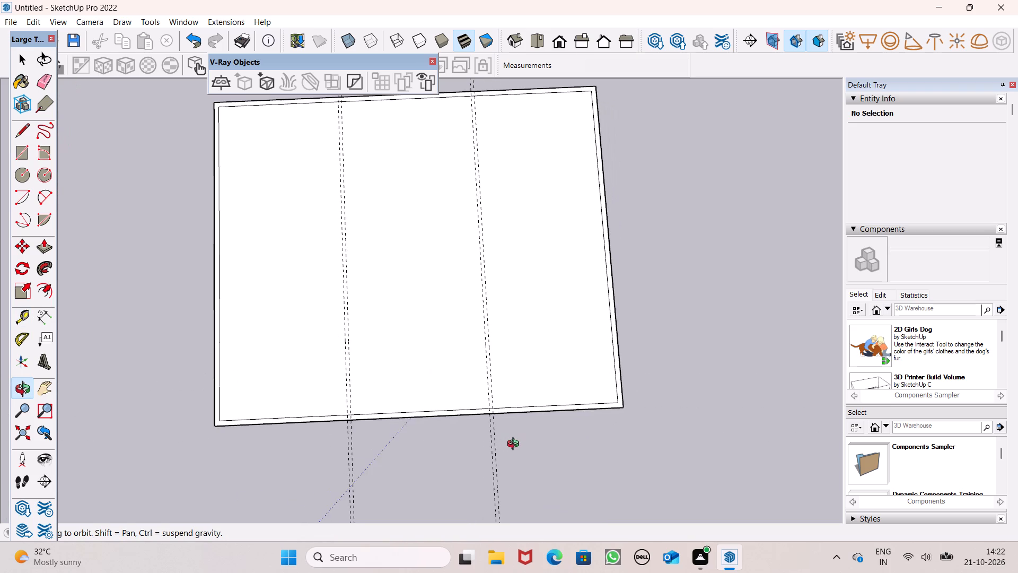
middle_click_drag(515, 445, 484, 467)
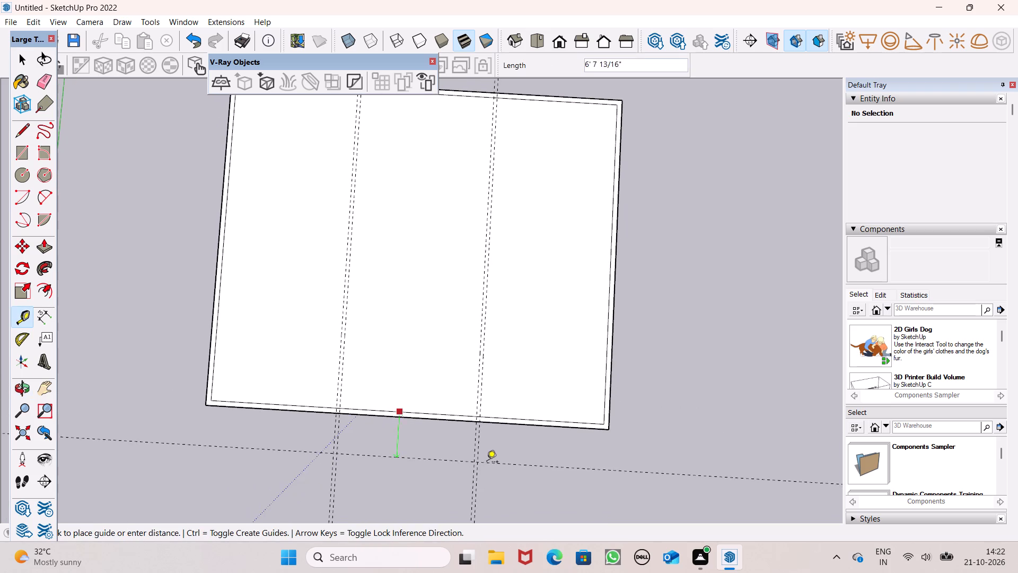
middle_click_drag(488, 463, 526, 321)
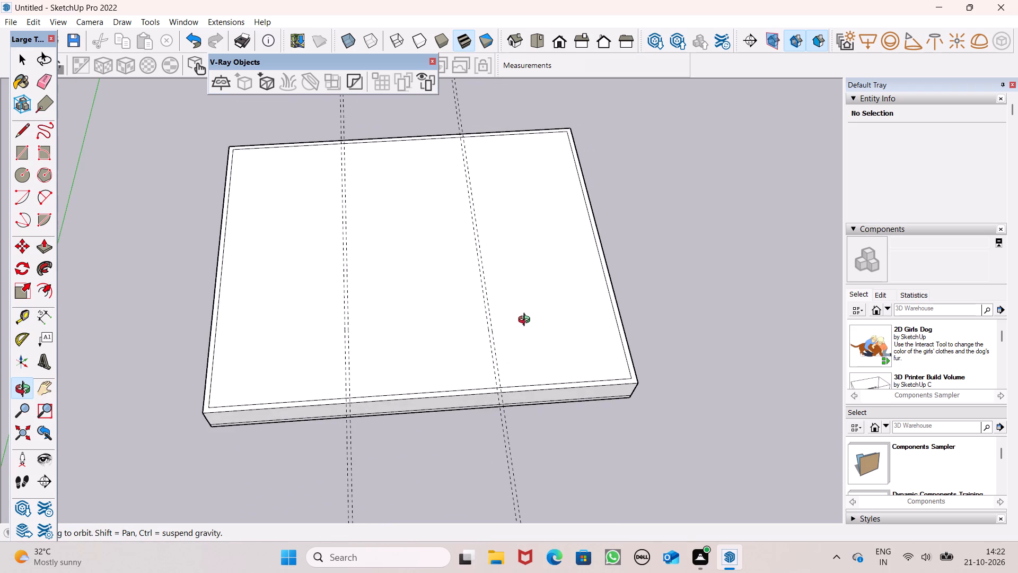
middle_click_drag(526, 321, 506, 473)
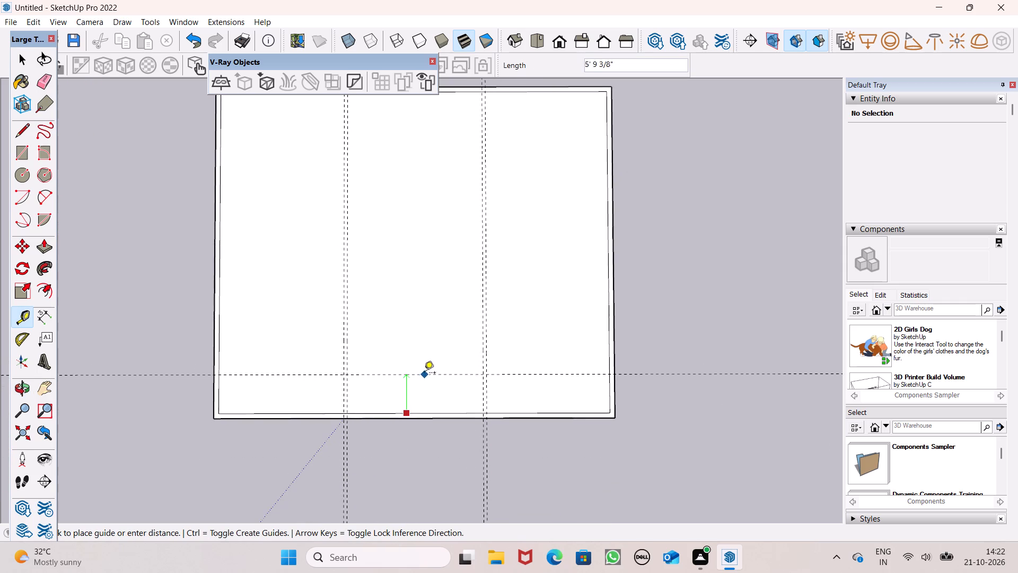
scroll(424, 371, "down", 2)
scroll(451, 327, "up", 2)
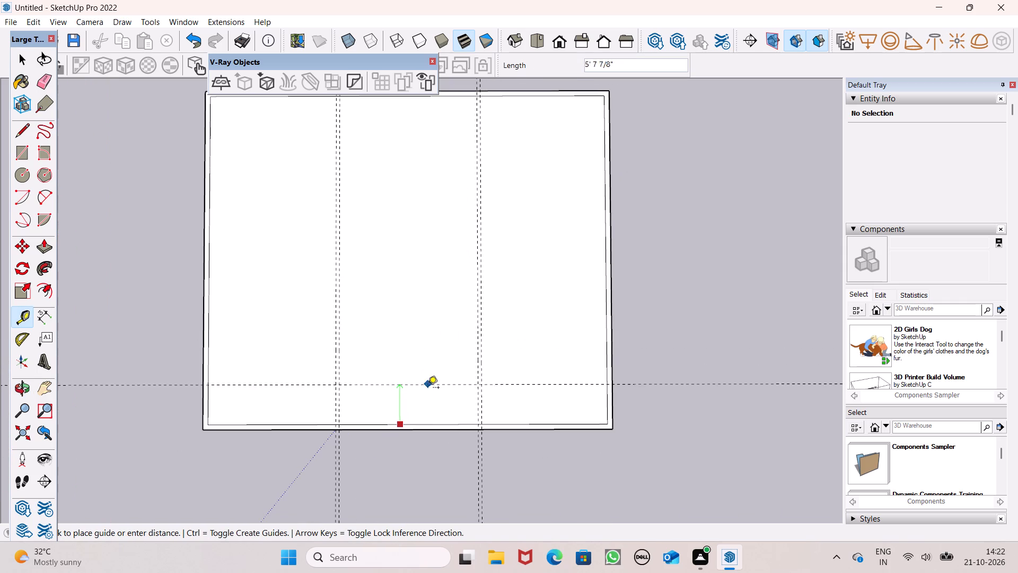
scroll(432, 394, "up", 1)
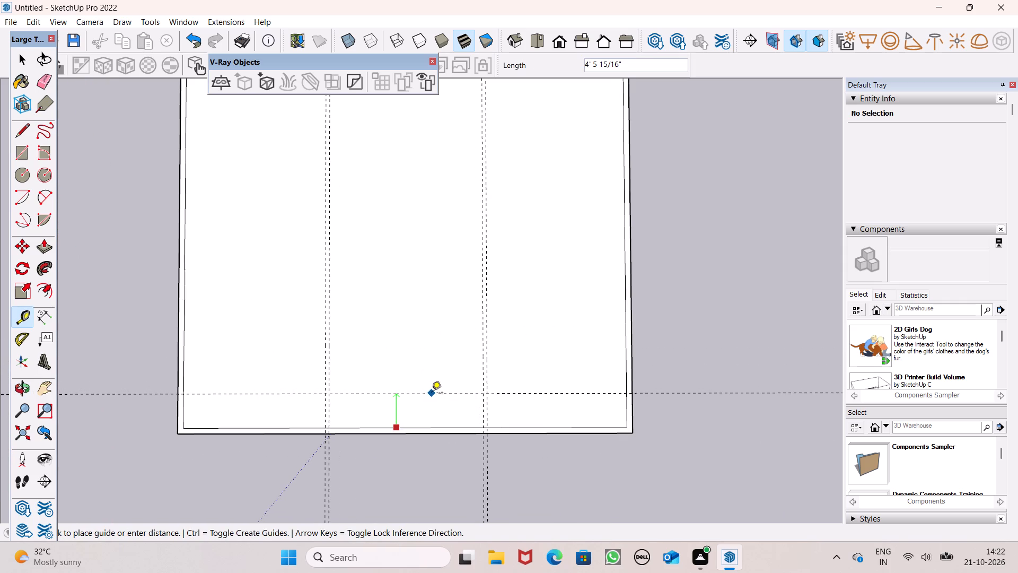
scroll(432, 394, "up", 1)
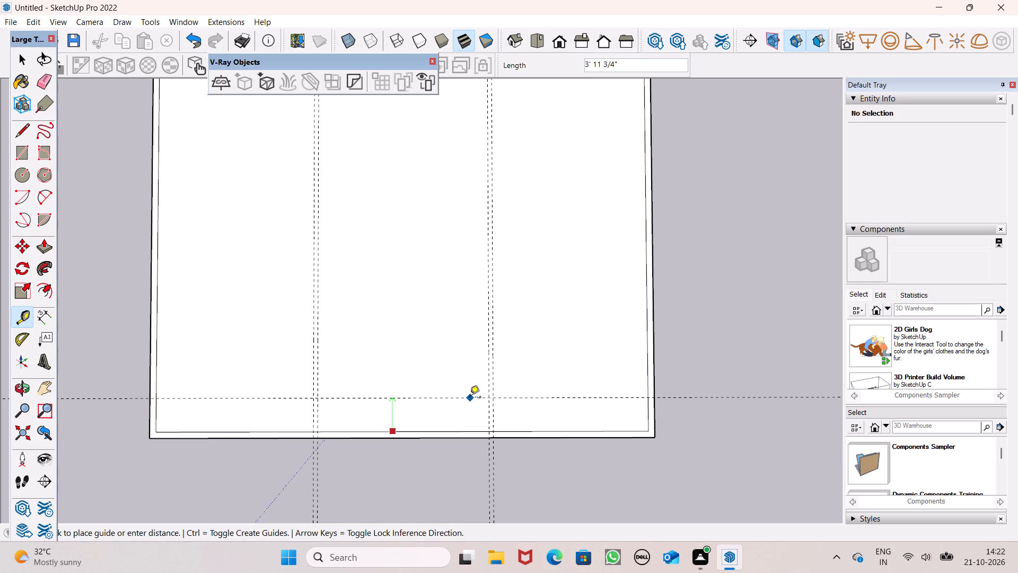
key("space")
Place a guide about 22' 4" in from the top face's front inner border line, with a second guide 6" further back.
scroll(310, 386, "down", 3)
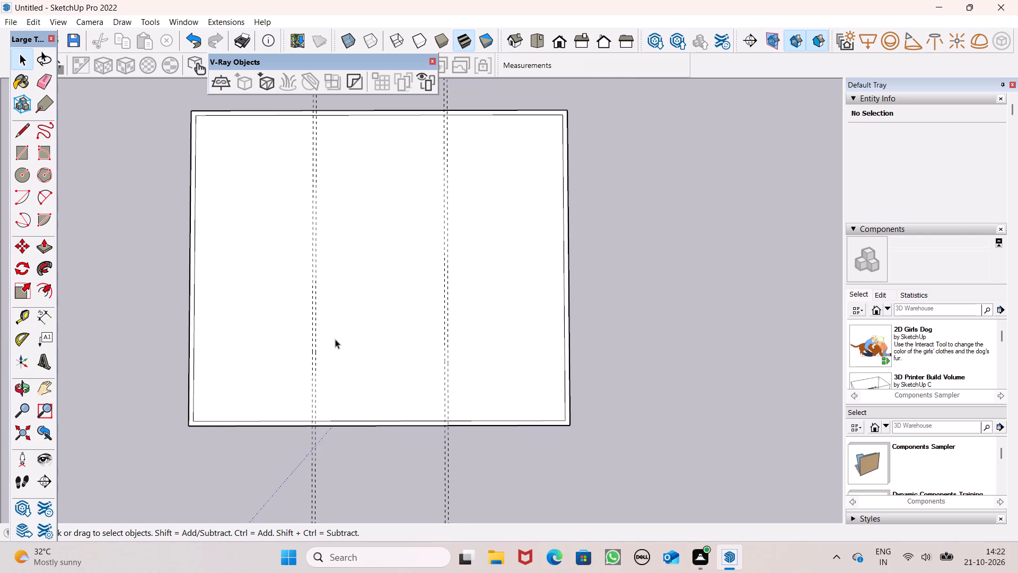
scroll(335, 339, "up", 1)
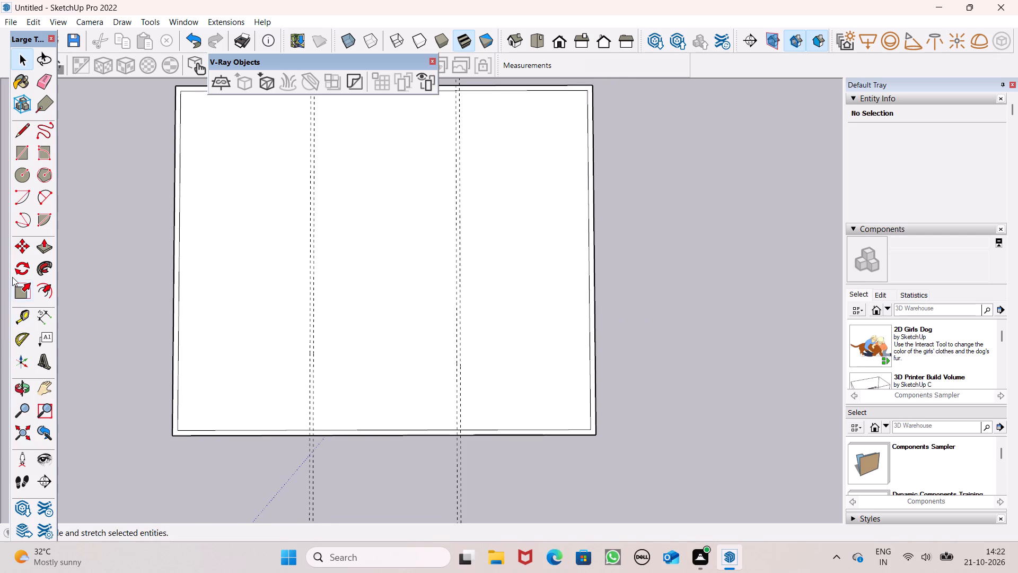
left_click(25, 318)
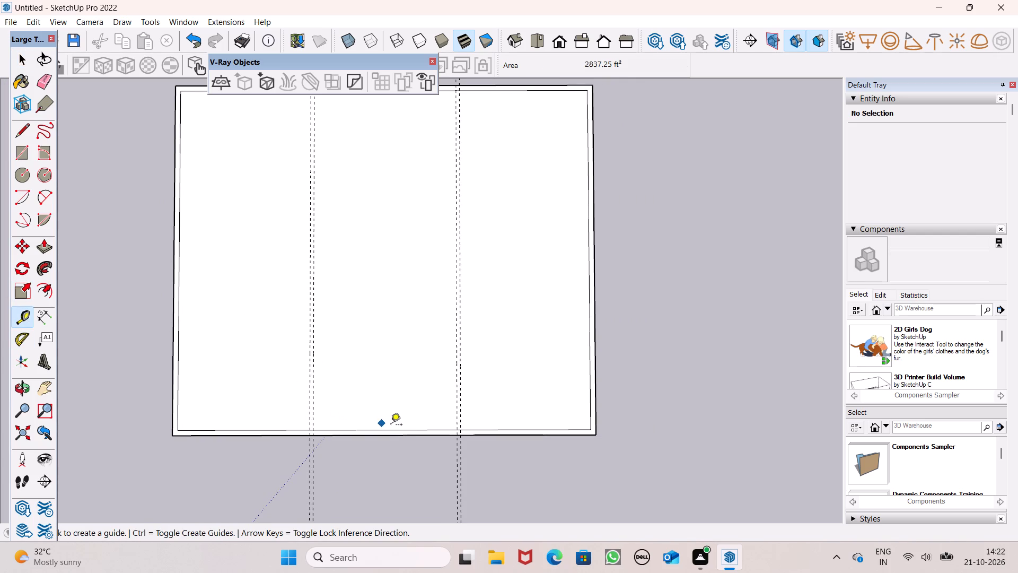
left_click(387, 429)
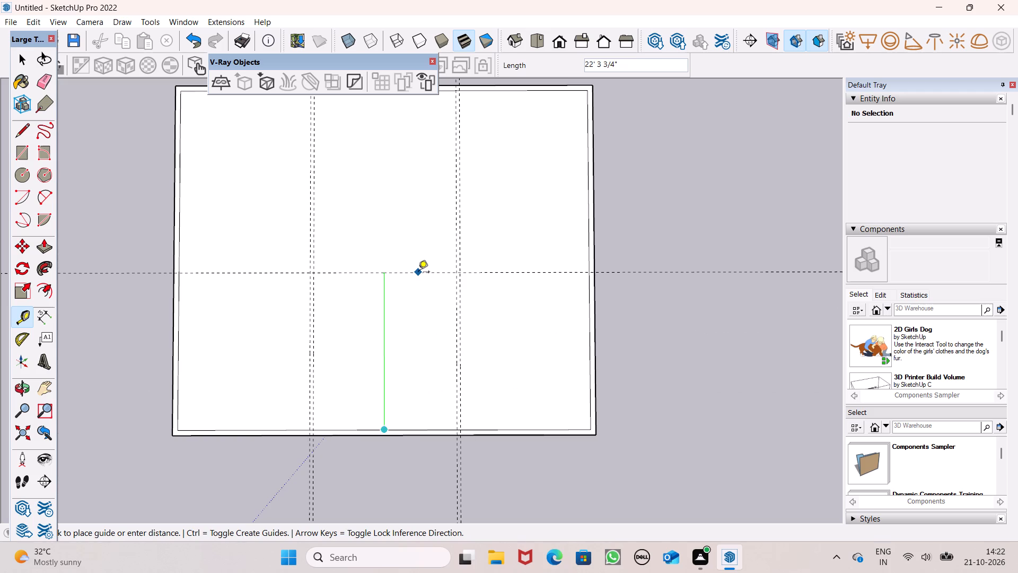
left_click(418, 273)
left_click(379, 273)
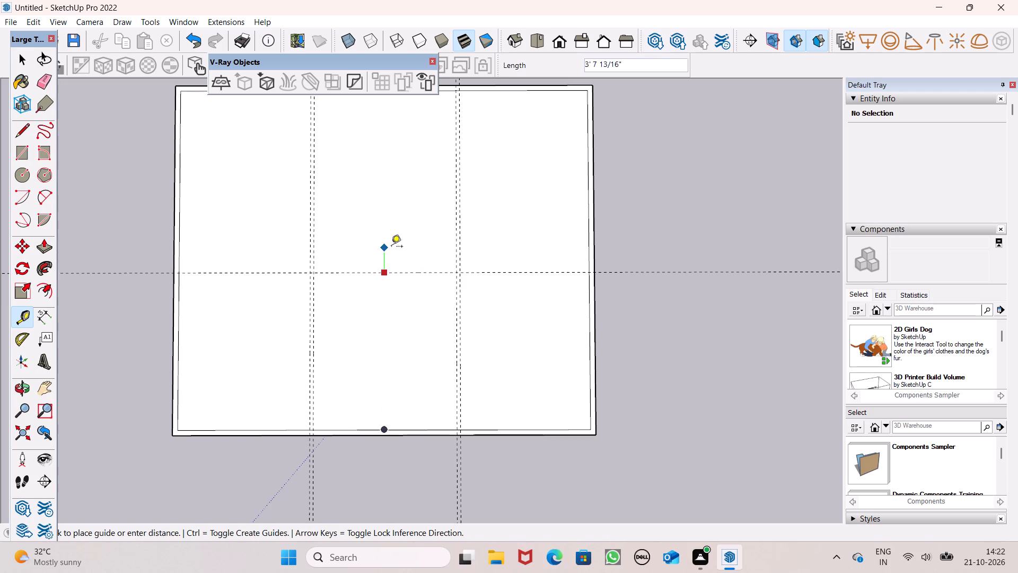
key("space")
left_click(26, 318)
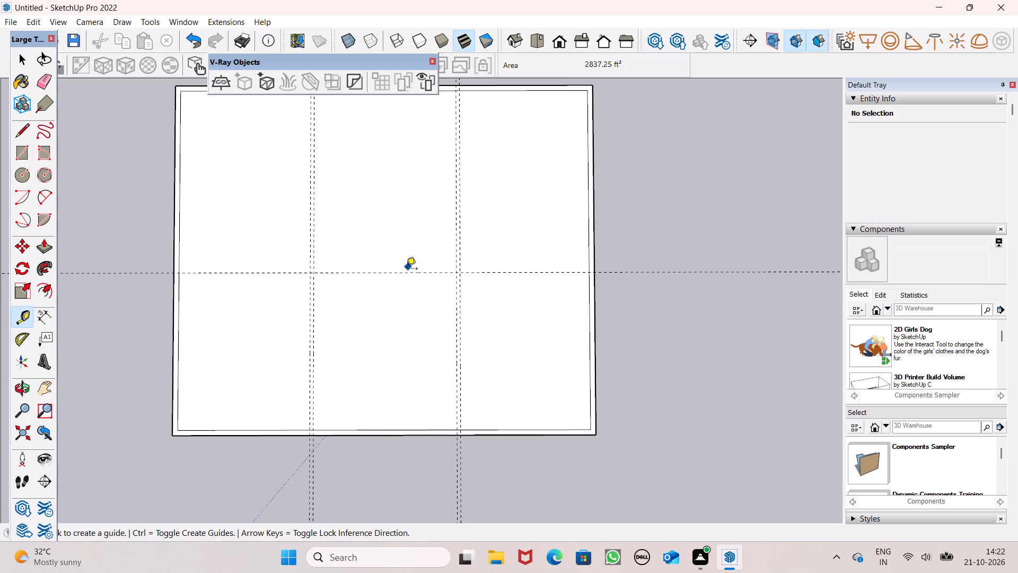
left_click_drag(403, 274, 407, 246)
key("6")
key("shift+quotedbl")
key("Return")
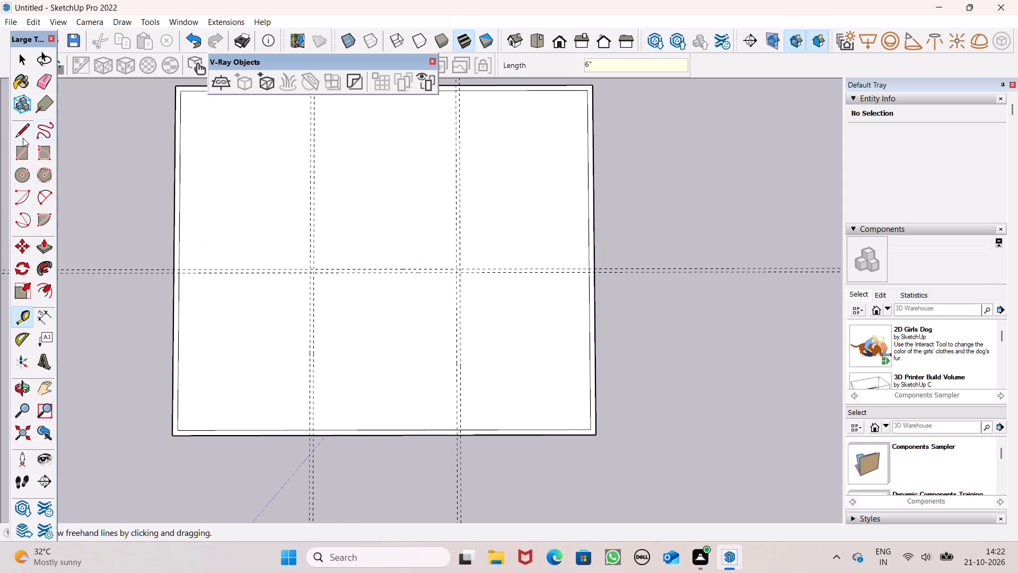
Draw a 6" by 49' 3" rectangle between the left guide pair, from the back inner border line to the slab's front edge.
left_click(11, 145)
scroll(276, 200, "down", 1)
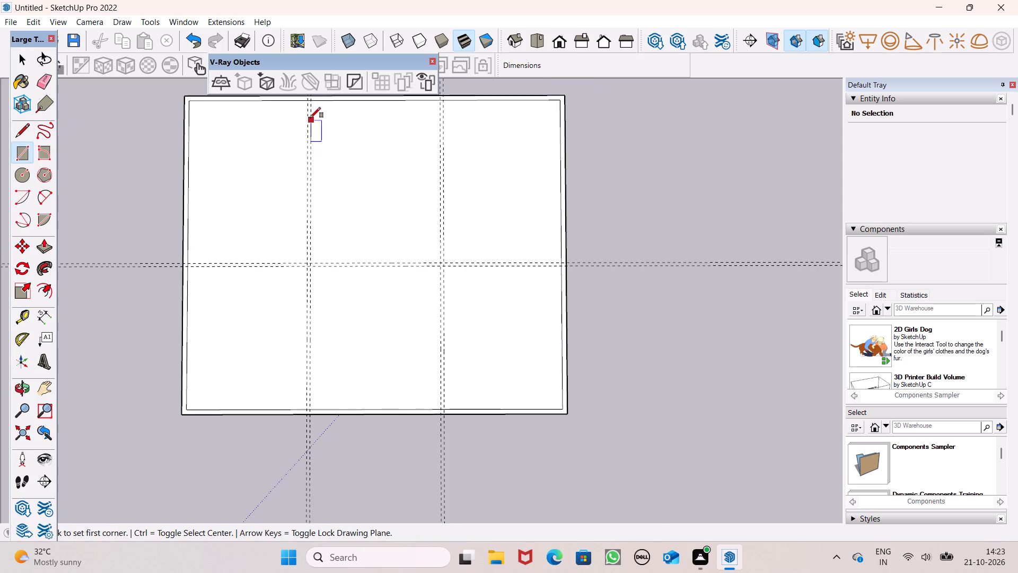
scroll(305, 98, "up", 3)
left_click(308, 100)
scroll(341, 135, "down", 4)
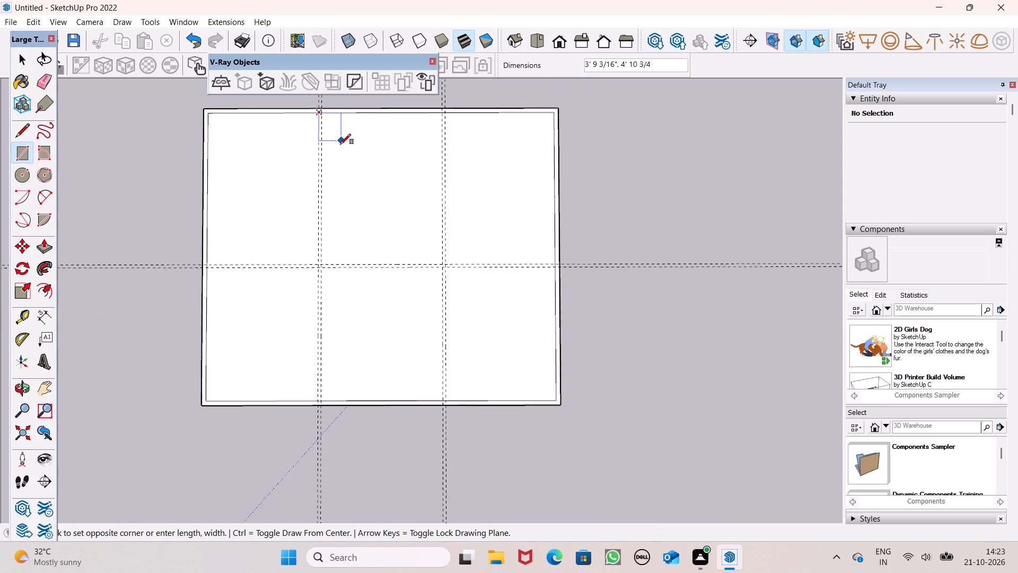
scroll(340, 144, "down", 2)
scroll(326, 357, "up", 6)
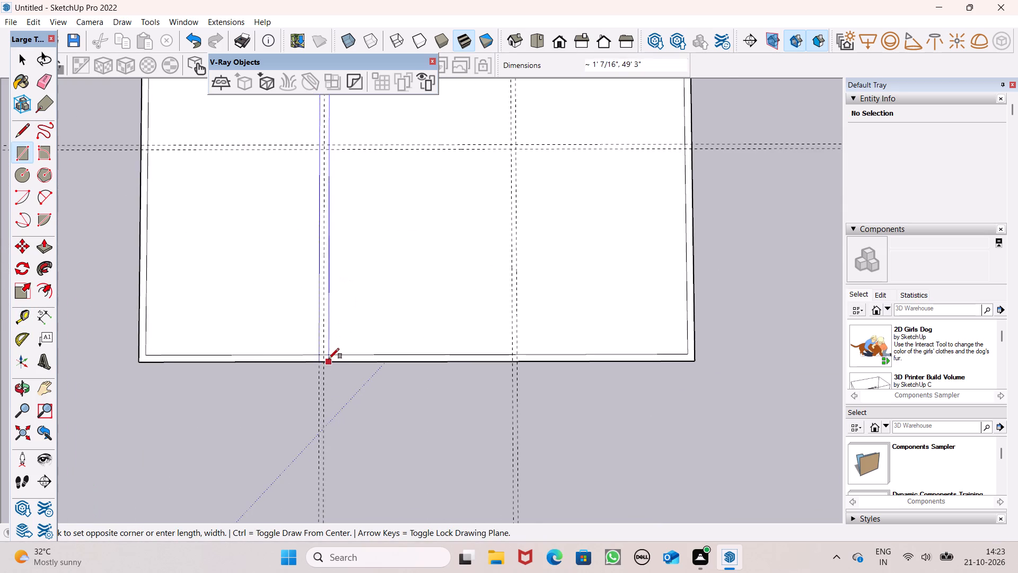
scroll(329, 359, "up", 4)
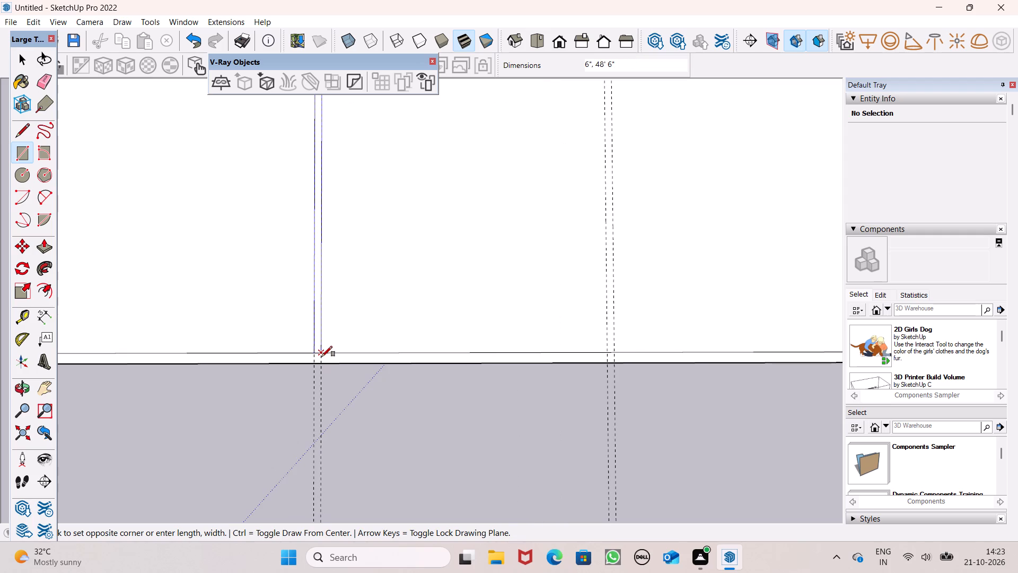
left_click(321, 362)
Draw a 6" by 49' 3" rectangle between the right guide pair, from the back inner border line to the slab's front edge.
scroll(294, 371, "down", 5)
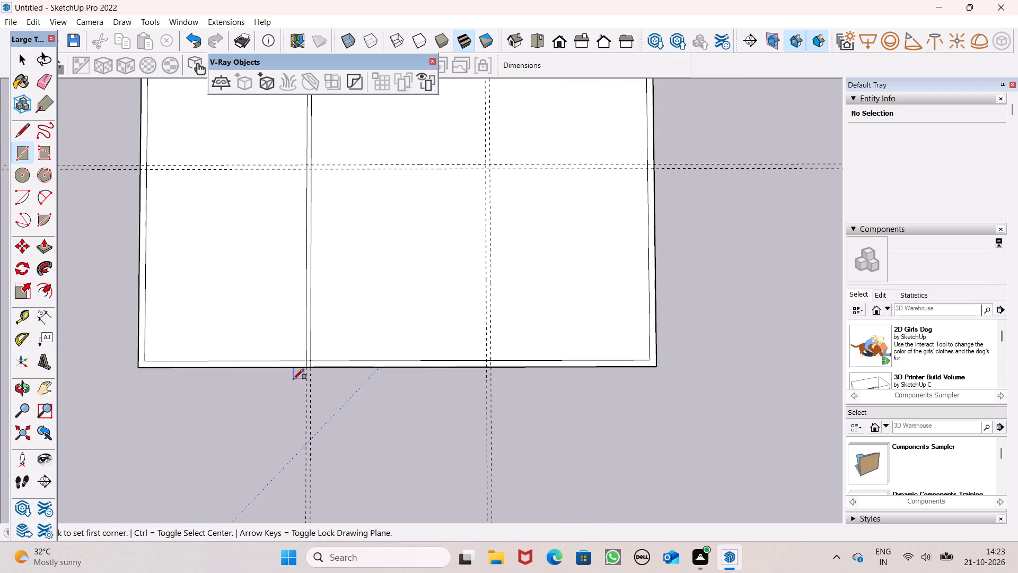
scroll(418, 329, "down", 6)
scroll(473, 137, "up", 9)
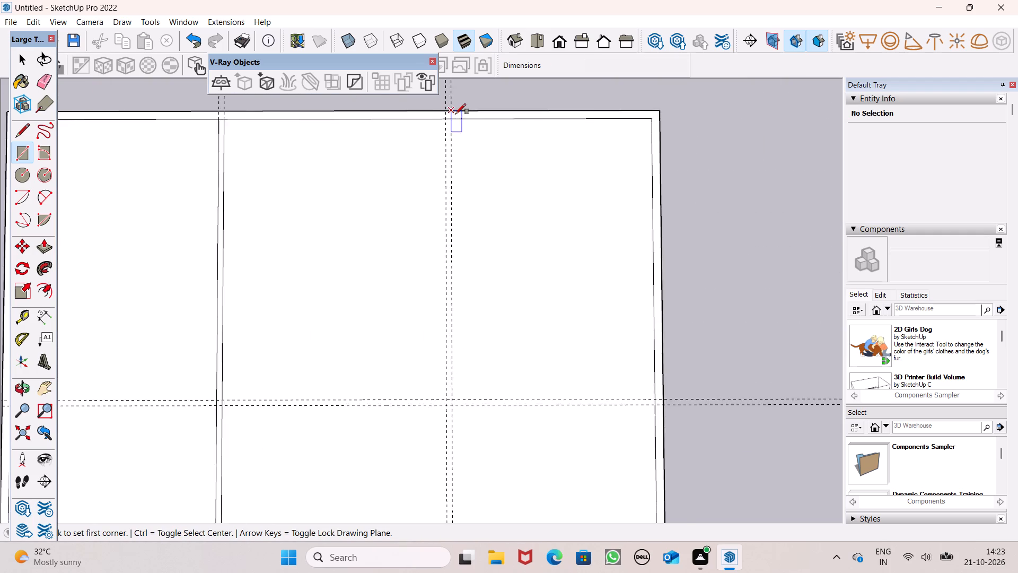
left_click(446, 118)
scroll(476, 137, "down", 6)
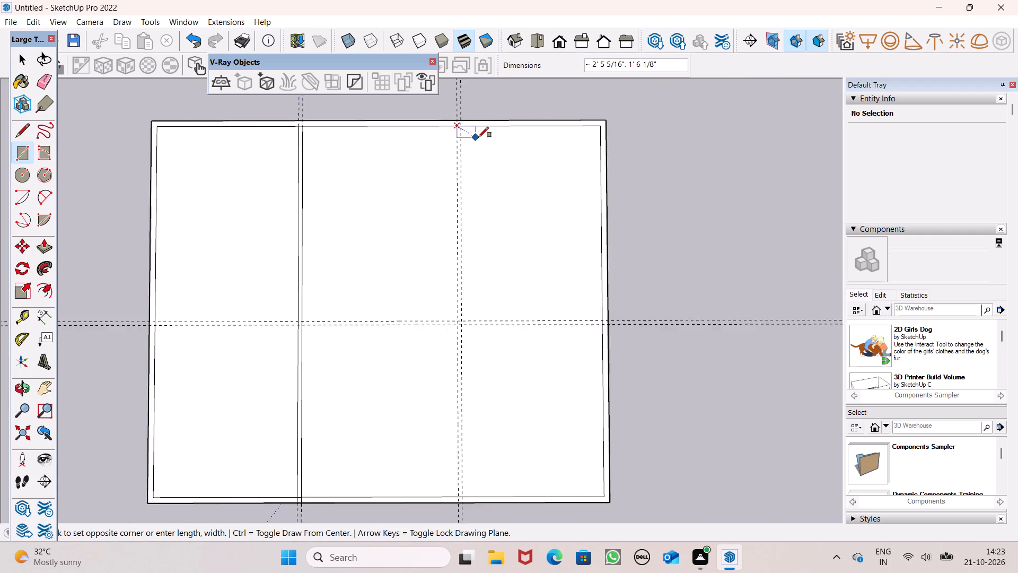
scroll(478, 137, "down", 1)
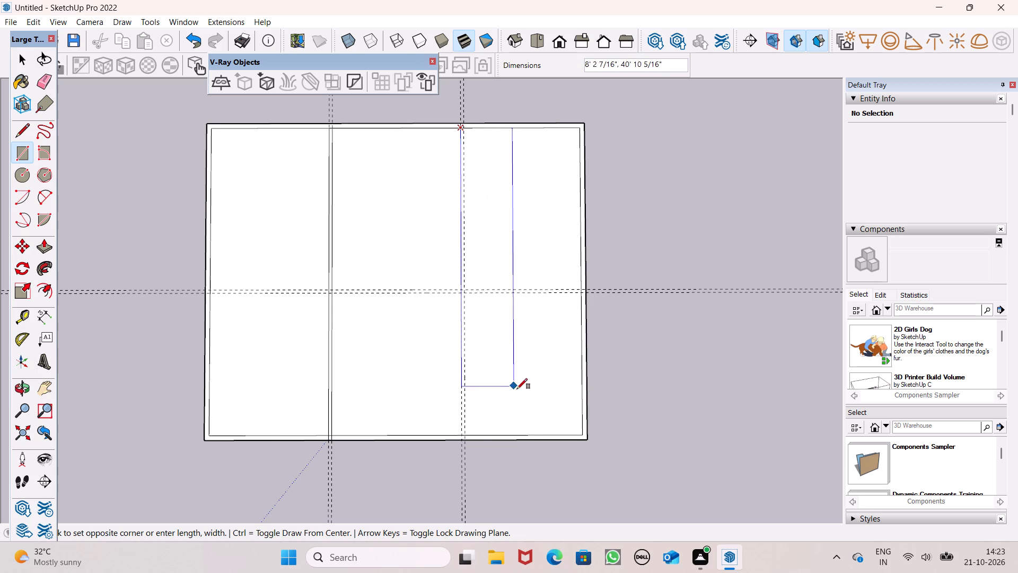
scroll(466, 451, "up", 5)
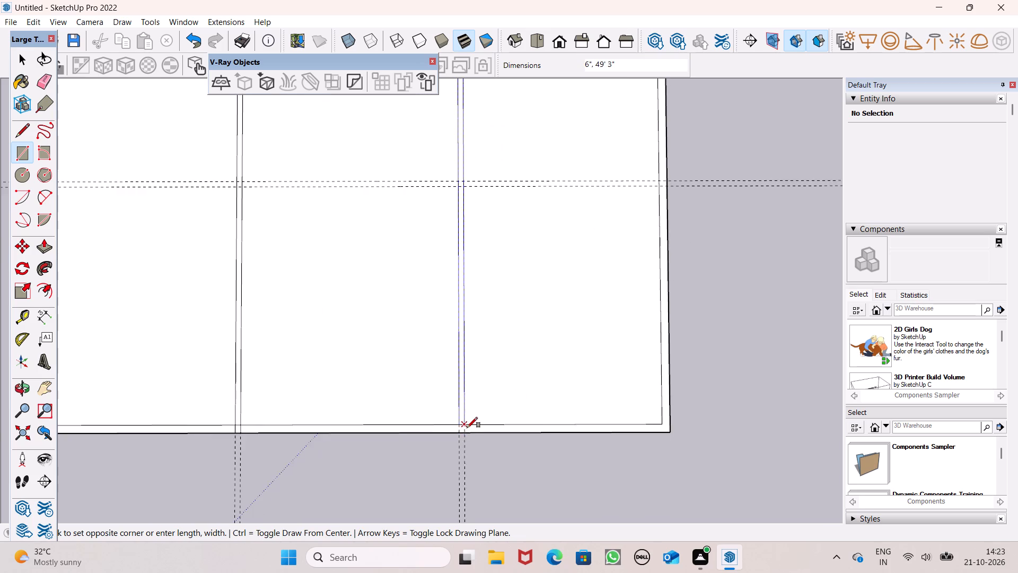
scroll(467, 428, "up", 6)
left_click(466, 430)
Draw a 58' 6" by 6" rectangle between the crosswise guides, from the left inner border line to the right one.
scroll(709, 431, "up", 1)
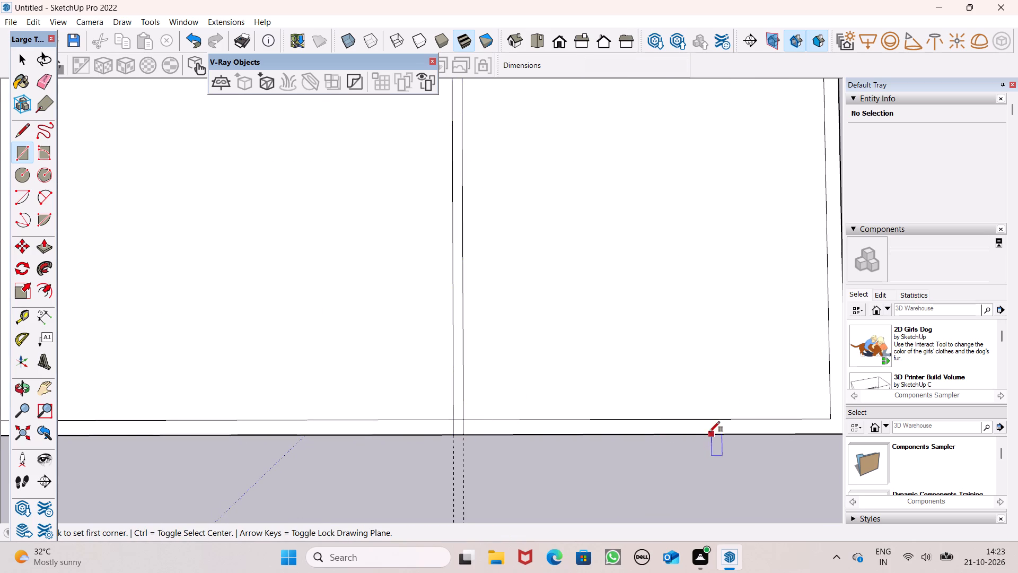
scroll(709, 433, "down", 5)
scroll(569, 406, "down", 5)
scroll(360, 215, "down", 5)
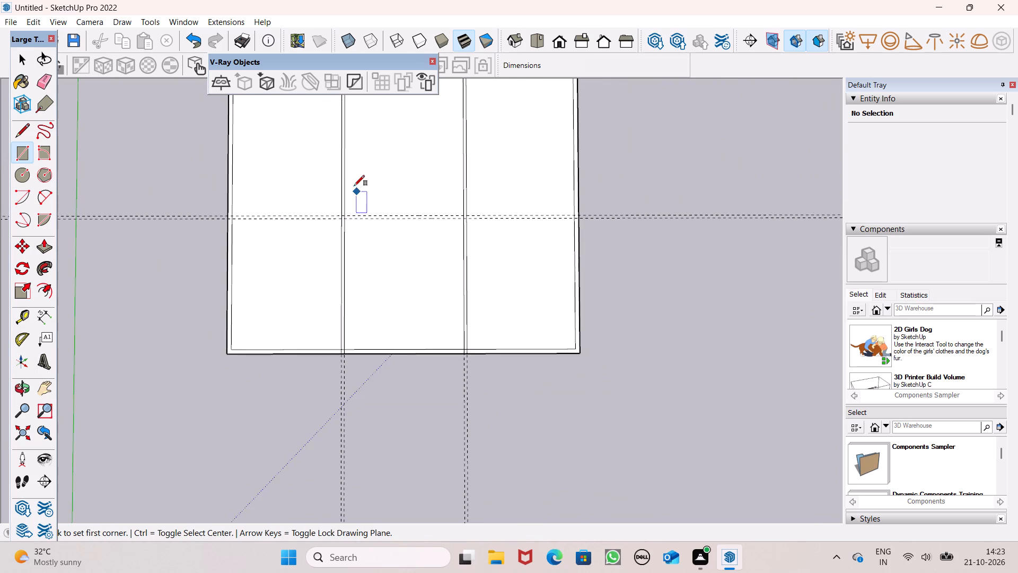
scroll(267, 128, "up", 3)
scroll(222, 265, "up", 4)
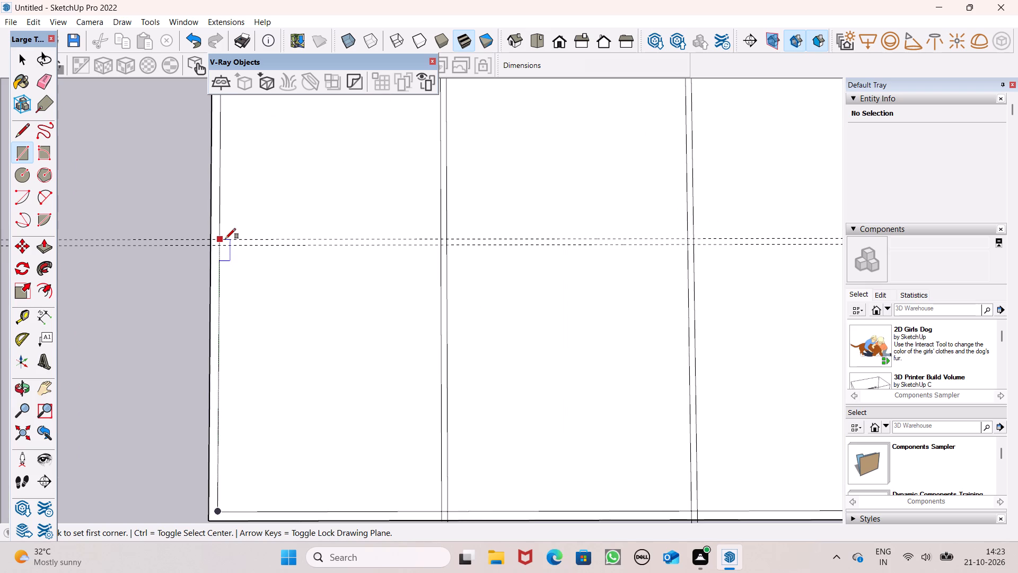
left_click(225, 239)
scroll(368, 255, "down", 6)
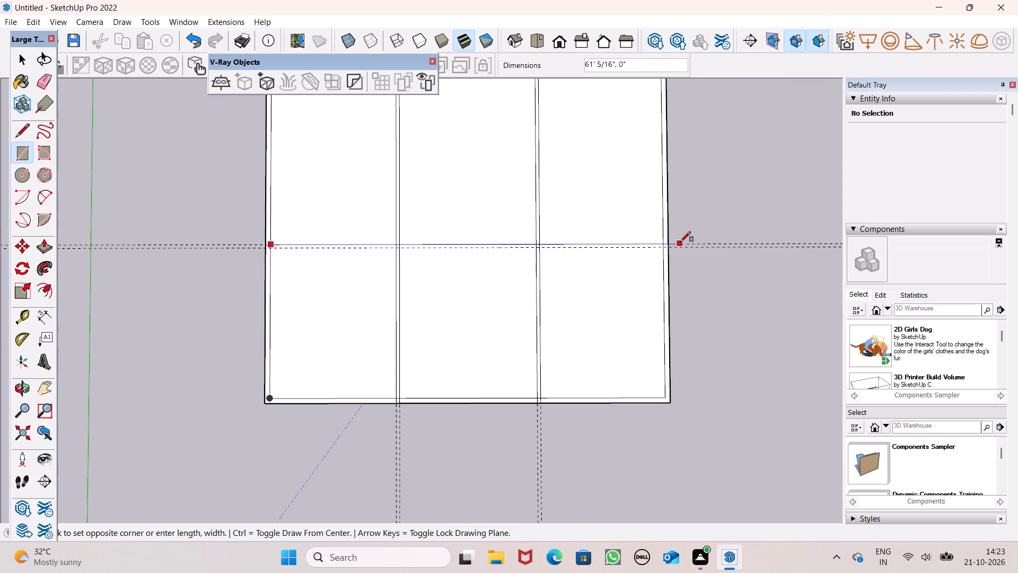
scroll(673, 244, "up", 9)
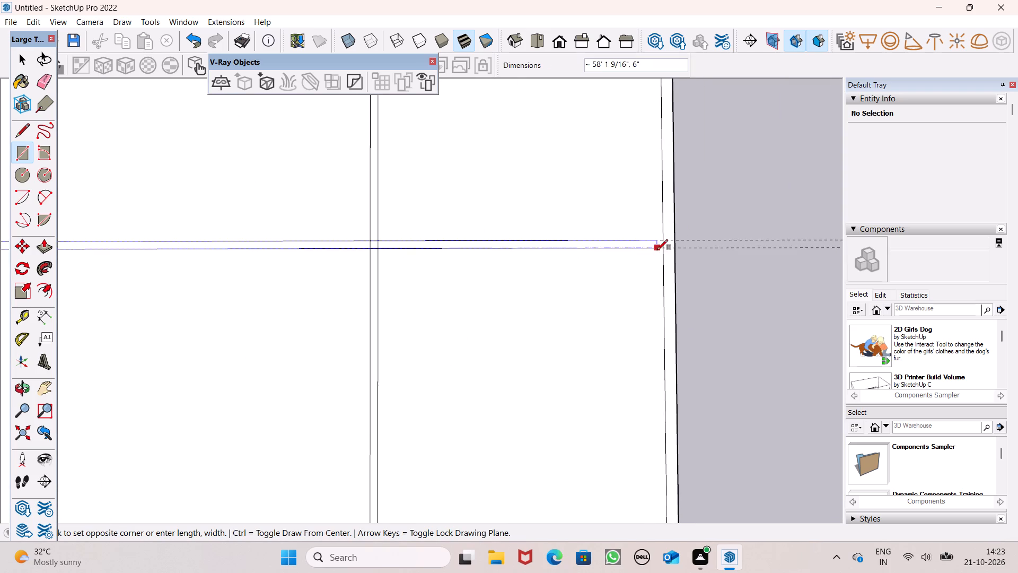
left_click(663, 249)
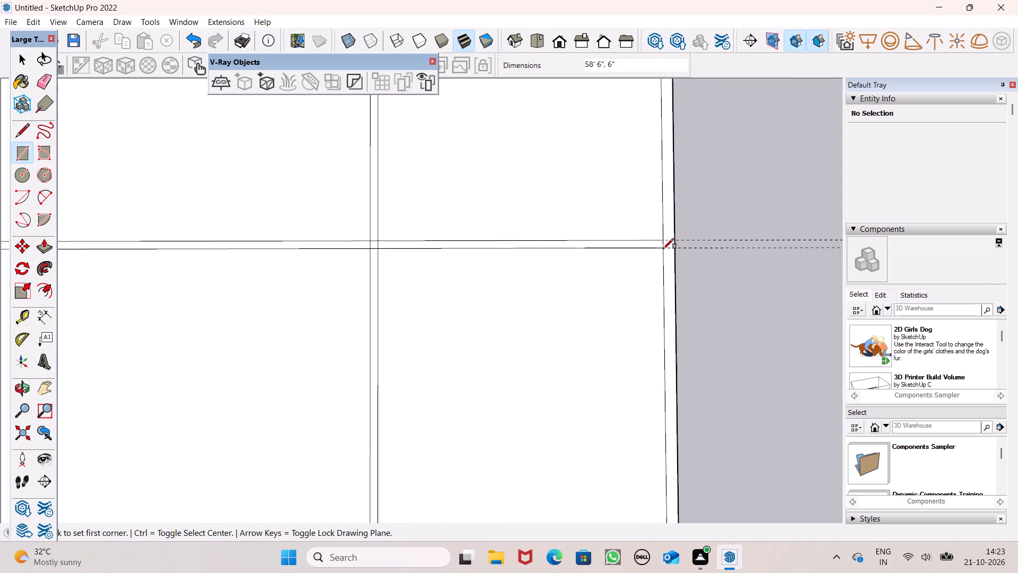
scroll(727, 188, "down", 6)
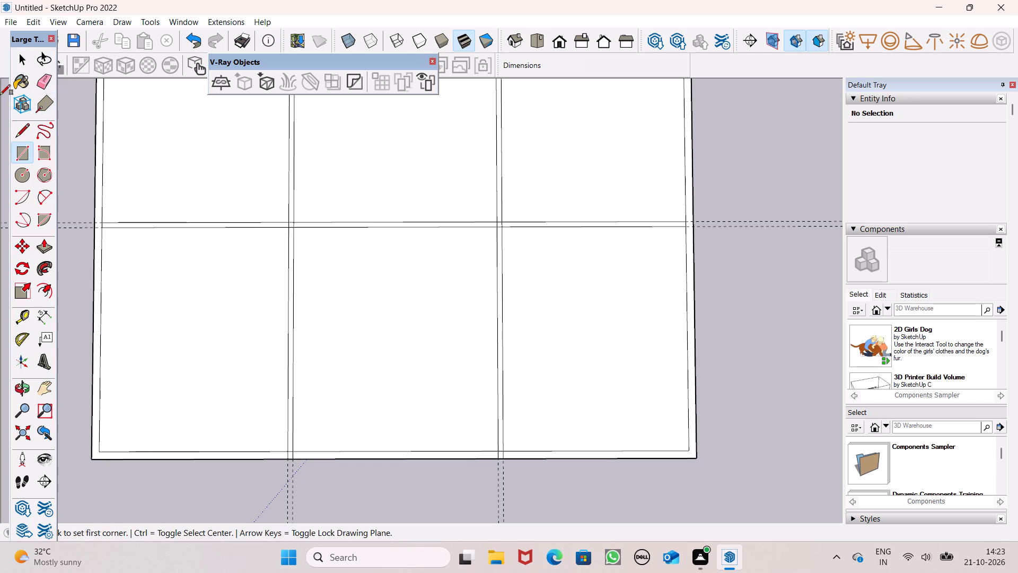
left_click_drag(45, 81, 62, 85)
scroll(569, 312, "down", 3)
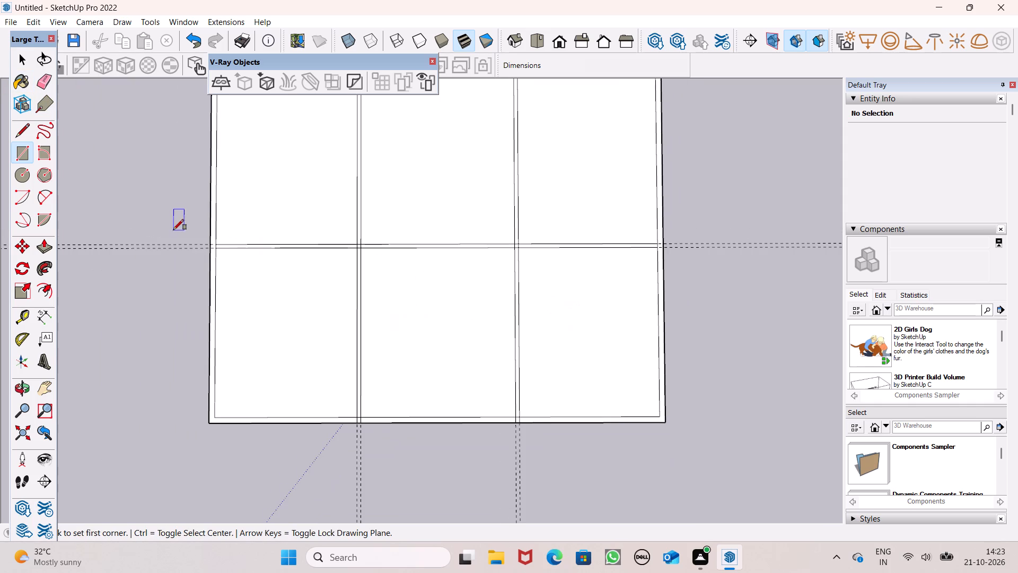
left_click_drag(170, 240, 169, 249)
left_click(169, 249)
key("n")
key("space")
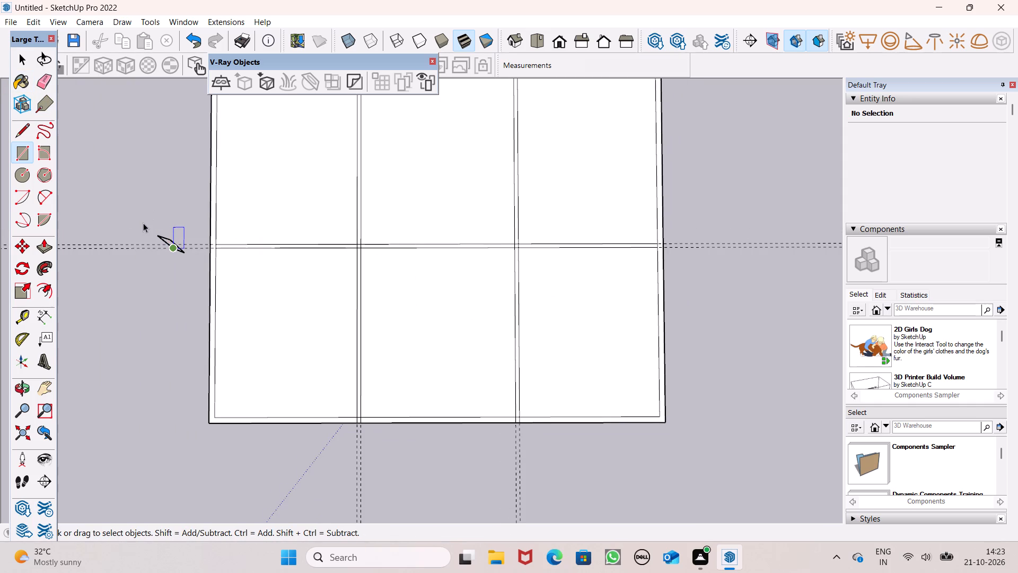
Erase the crosswise guide pair and both lengthwise guide pairs around the slab.
key("ctrl+z")
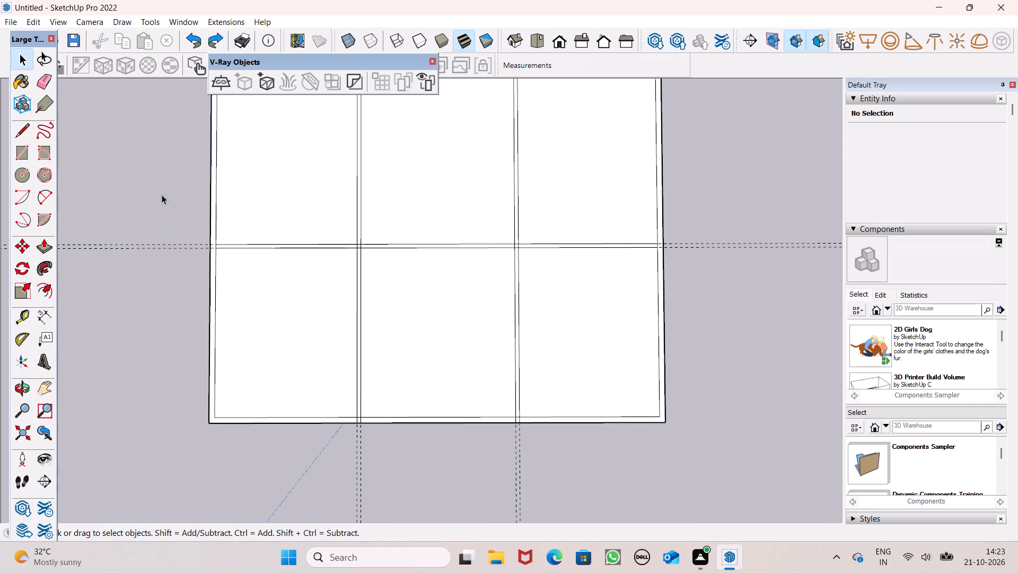
left_click(42, 82)
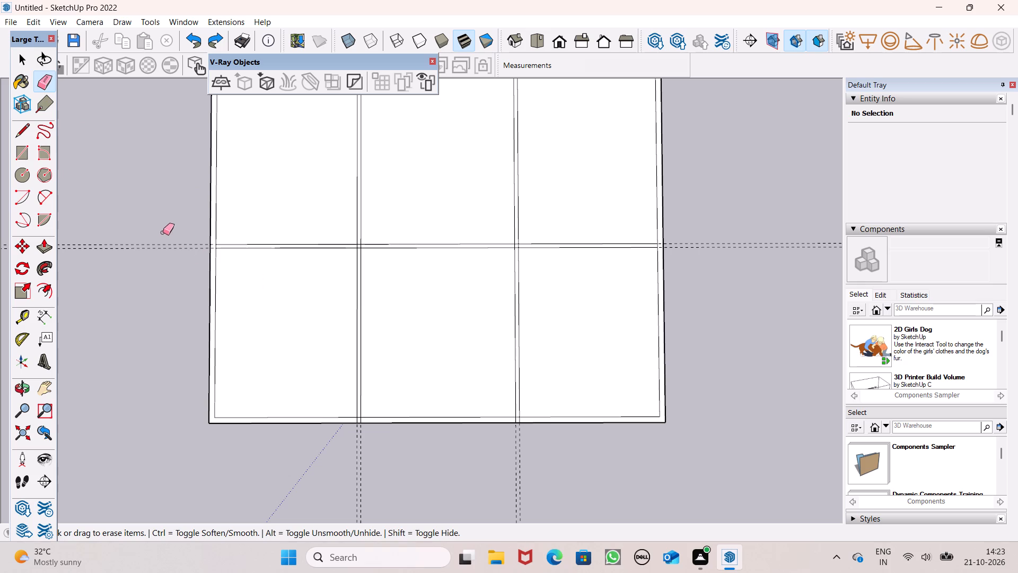
left_click_drag(162, 232, 159, 244)
left_click_drag(157, 243, 152, 255)
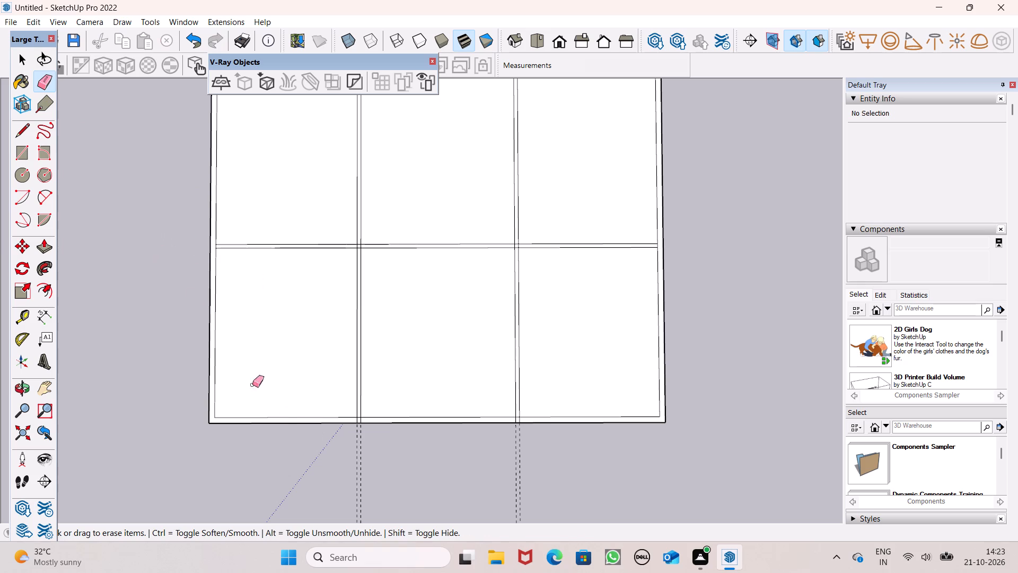
left_click_drag(341, 452, 548, 470)
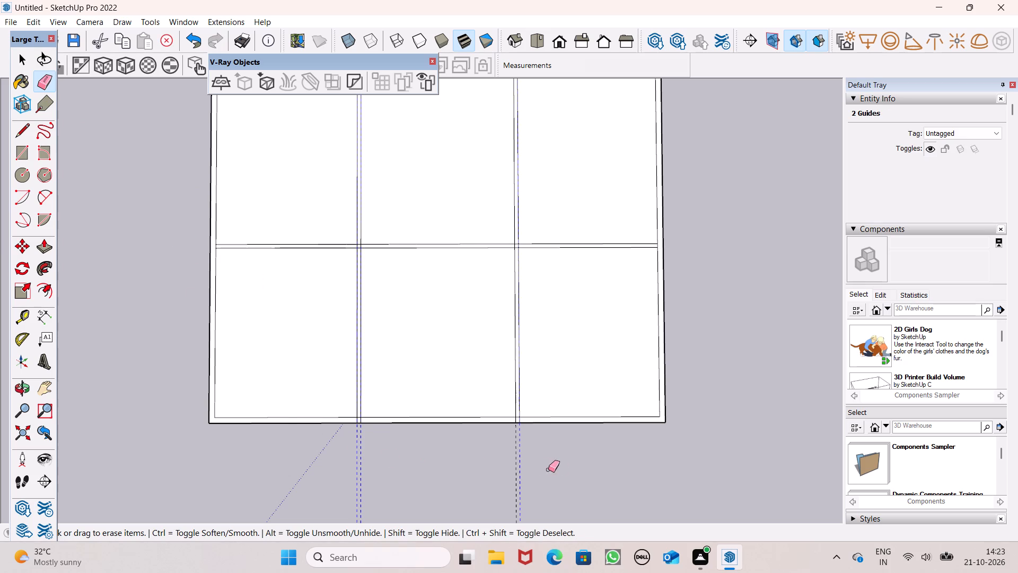
left_click_drag(548, 470, 517, 472)
Erase both lines of the crosswise inner wall where it crosses the middle bay between the two lengthwise walls.
scroll(518, 484, "down", 6)
scroll(476, 328, "up", 5)
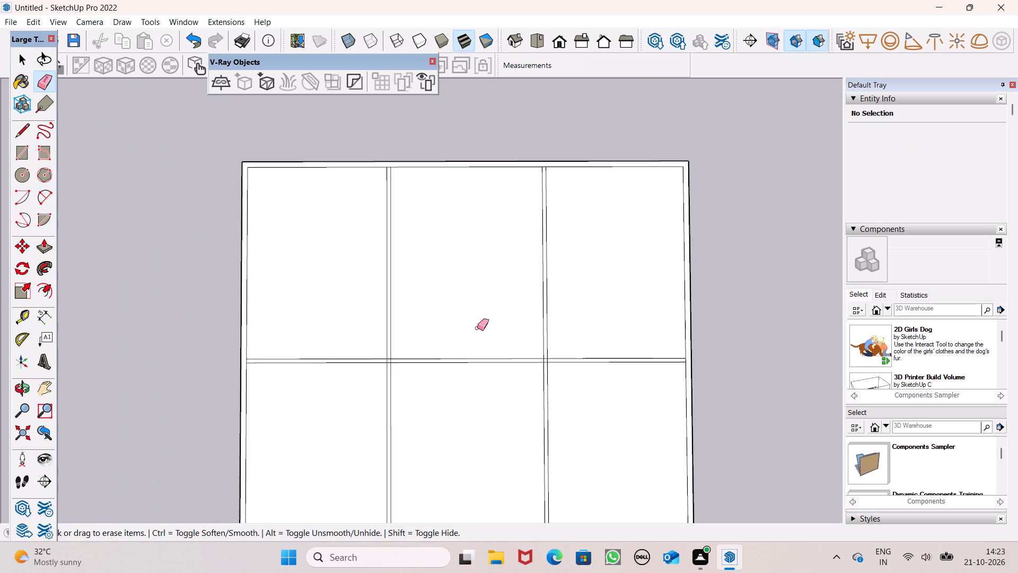
scroll(488, 328, "down", 2)
scroll(546, 385, "up", 4)
scroll(357, 359, "up", 6)
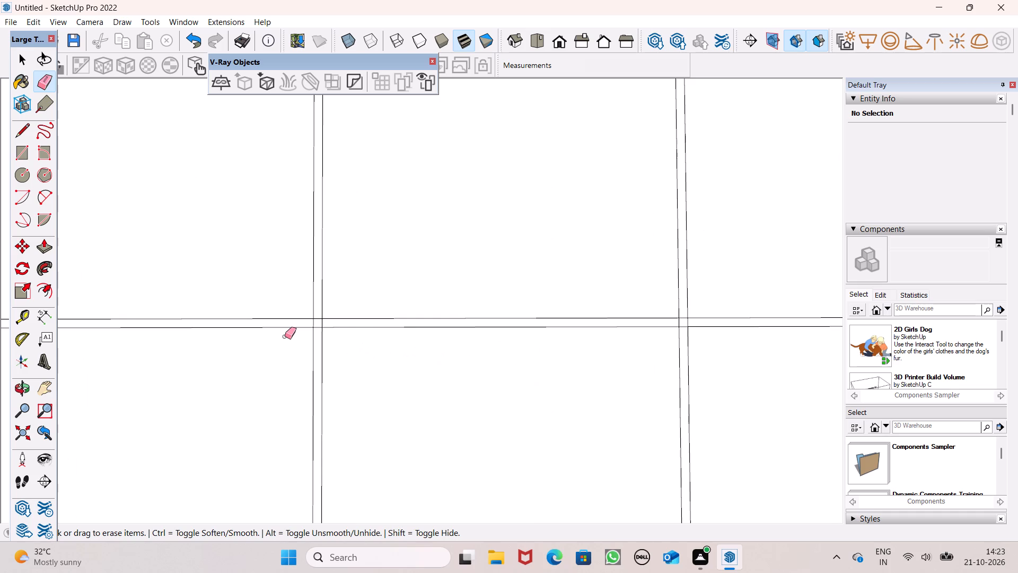
scroll(472, 325, "down", 4)
scroll(564, 253, "down", 6)
middle_click_drag(567, 427, 548, 315)
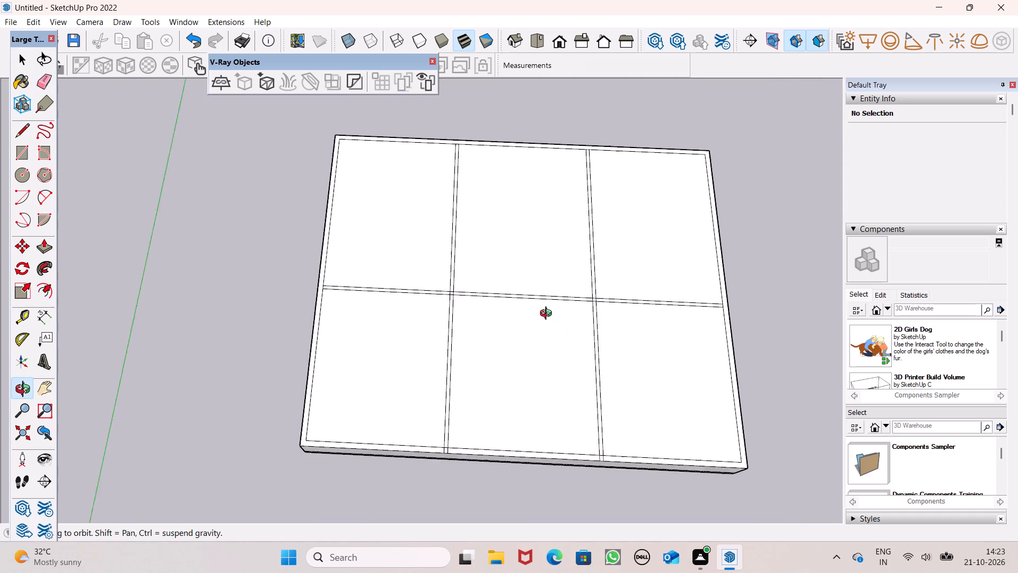
middle_click_drag(548, 315, 552, 305)
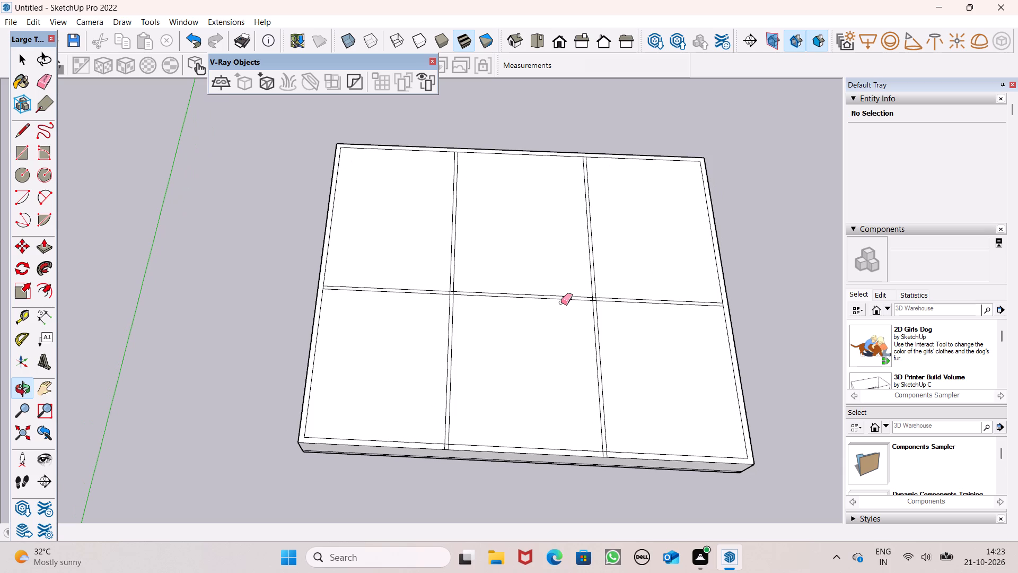
scroll(213, 302, "down", 2)
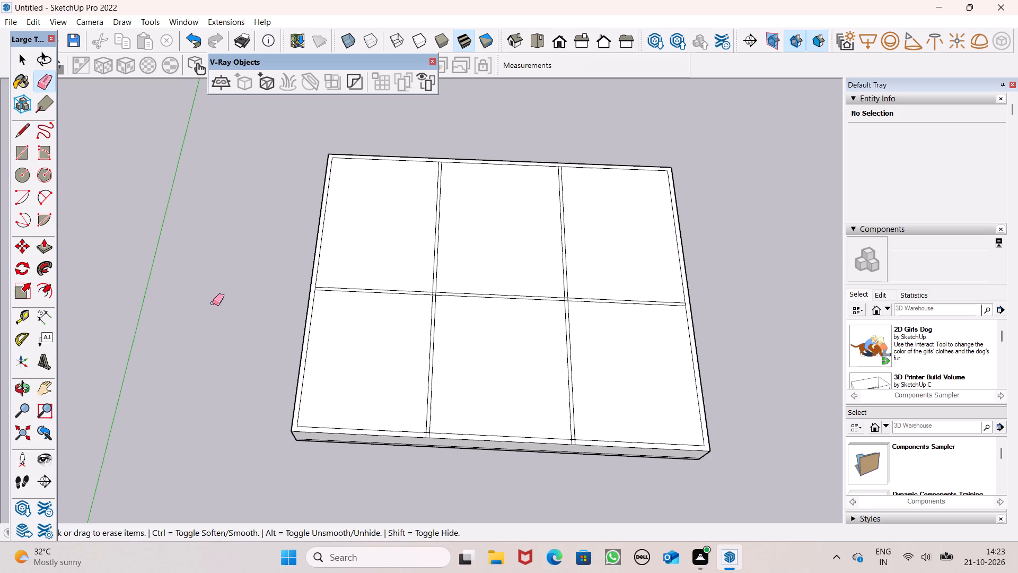
middle_click_drag(223, 332, 234, 392)
scroll(629, 287, "up", 3)
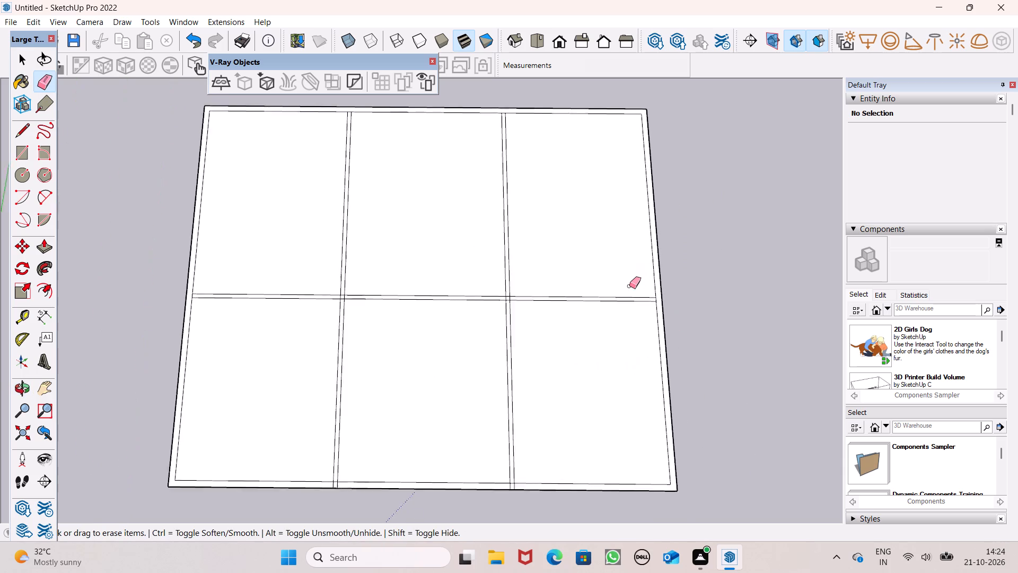
scroll(629, 286, "up", 2)
left_click_drag(417, 292, 414, 306)
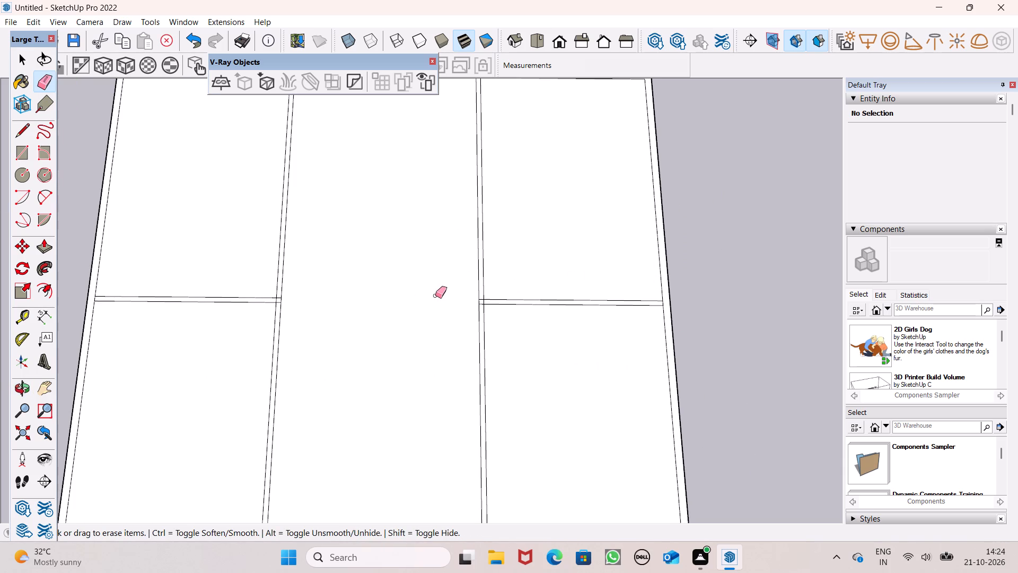
Erase the overlapping edges where the left crosswise wall meets the left lengthwise wall, leaving an open T-junction.
scroll(436, 297, "down", 1)
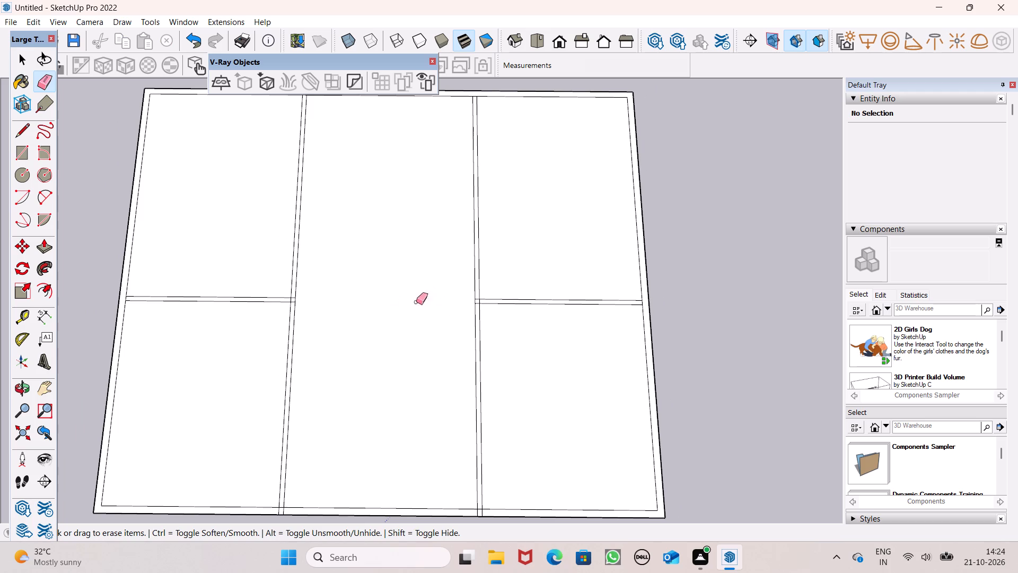
scroll(276, 319, "down", 1)
scroll(276, 318, "up", 5)
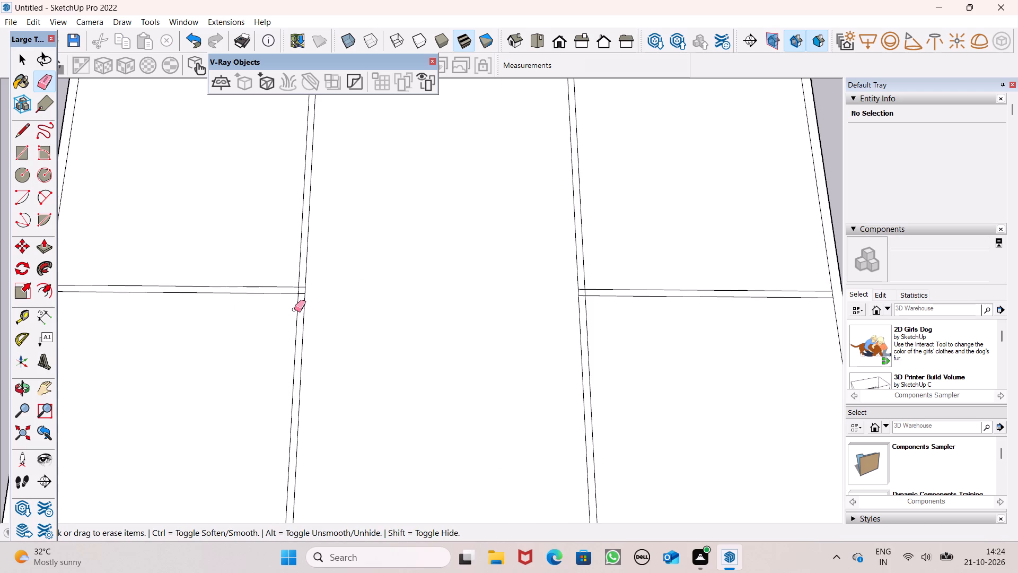
scroll(306, 301, "up", 11)
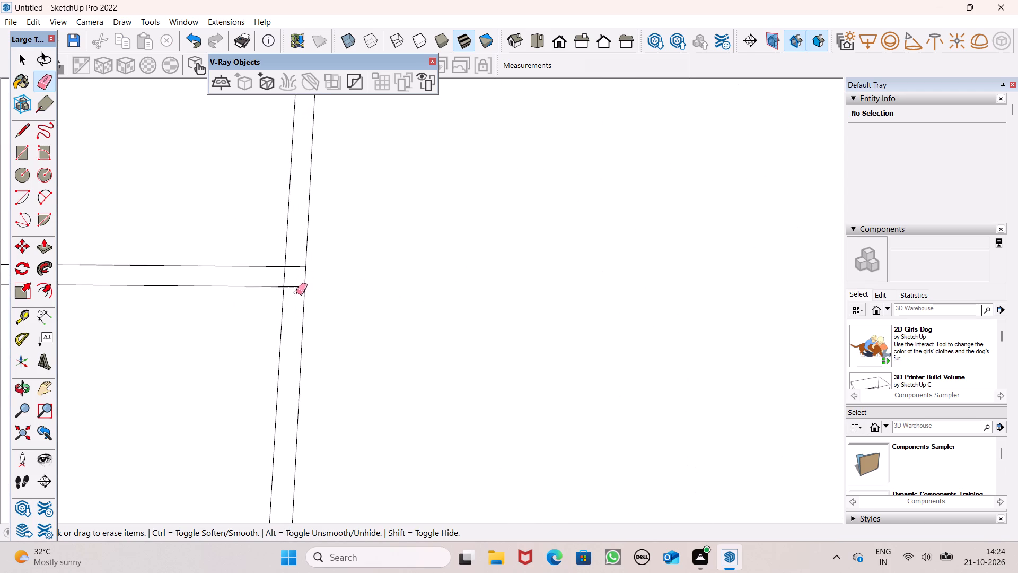
scroll(296, 292, "up", 7)
left_click_drag(286, 276, 272, 275)
left_click_drag(293, 235, 297, 308)
Erase the overlapping edges where the right crosswise wall meets the right lengthwise wall, leaving an open T-junction.
scroll(302, 306, "down", 6)
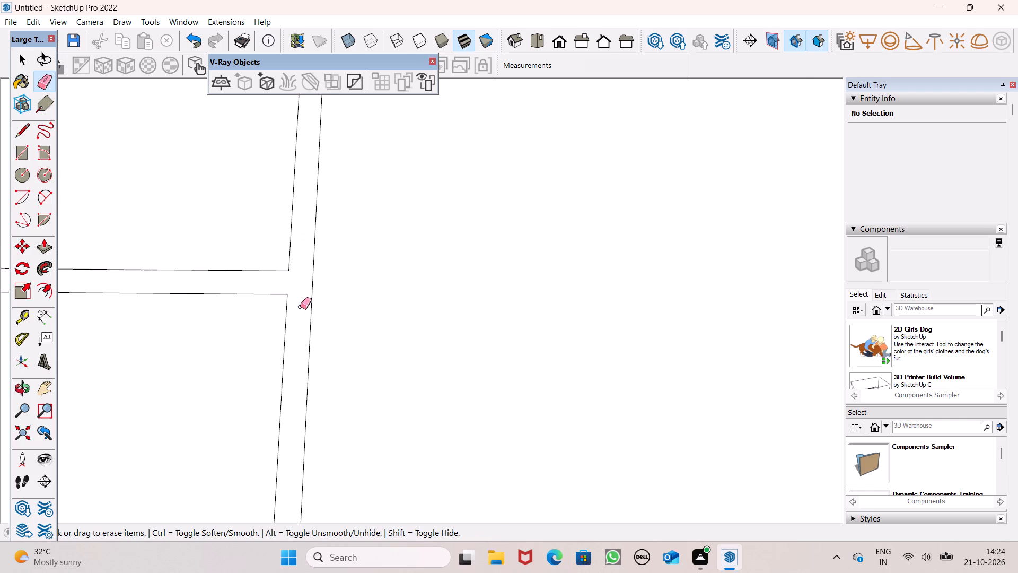
scroll(319, 338, "down", 19)
scroll(532, 365, "up", 6)
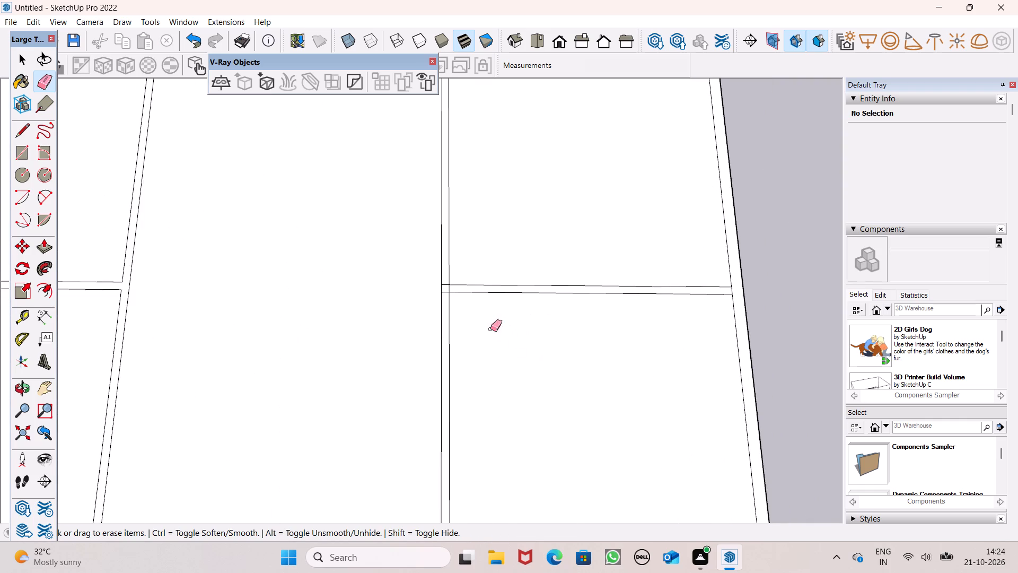
scroll(453, 301, "up", 16)
left_click_drag(436, 248, 439, 260)
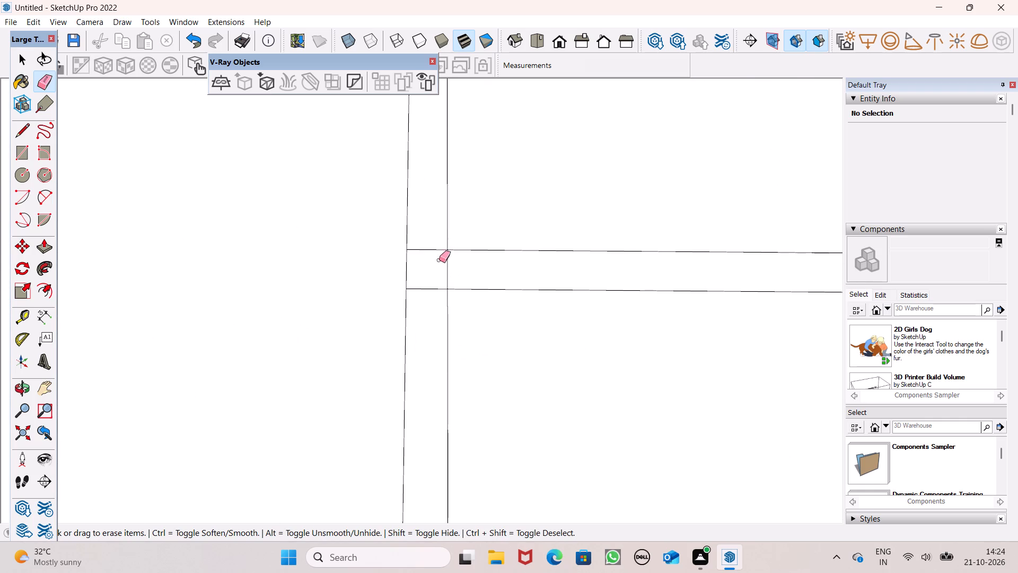
left_click_drag(439, 260, 437, 299)
Erase the short edge separating the left crosswise wall from the left outer wall.
scroll(427, 275, "down", 7)
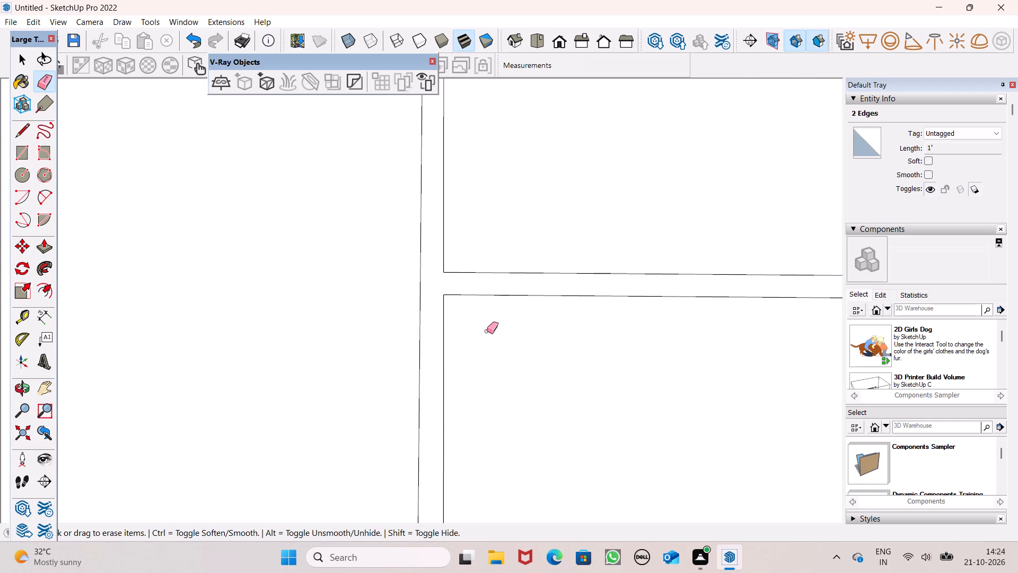
scroll(487, 331, "down", 15)
scroll(581, 276, "down", 2)
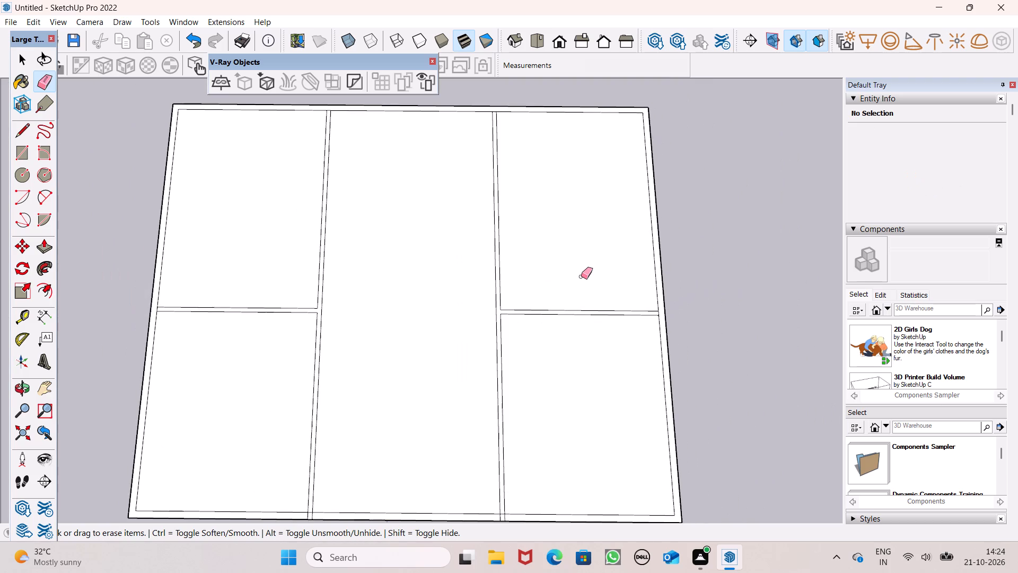
scroll(581, 276, "down", 3)
middle_click_drag(592, 329, 624, 257)
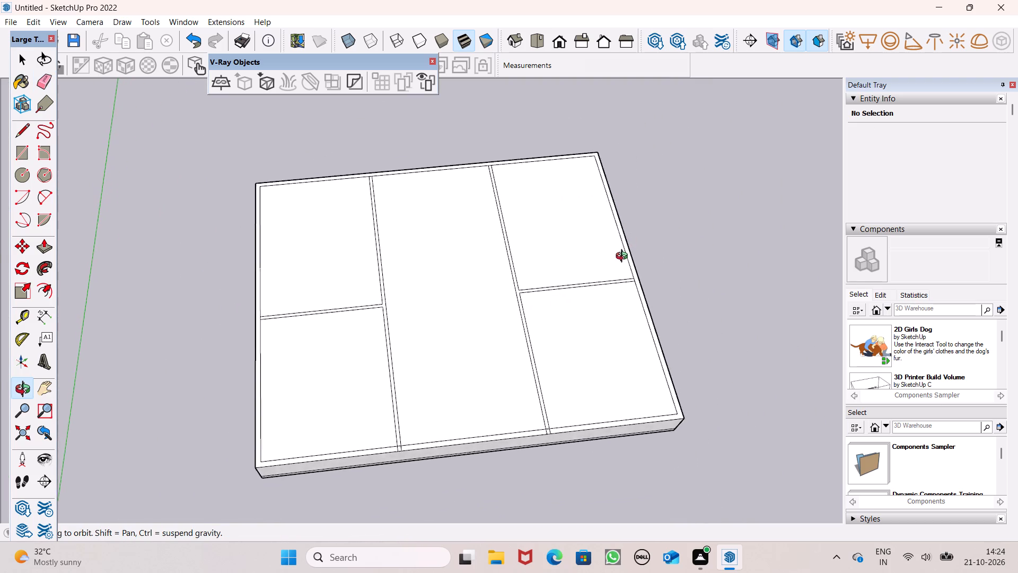
middle_click_drag(624, 257, 592, 306)
scroll(310, 315, "up", 6)
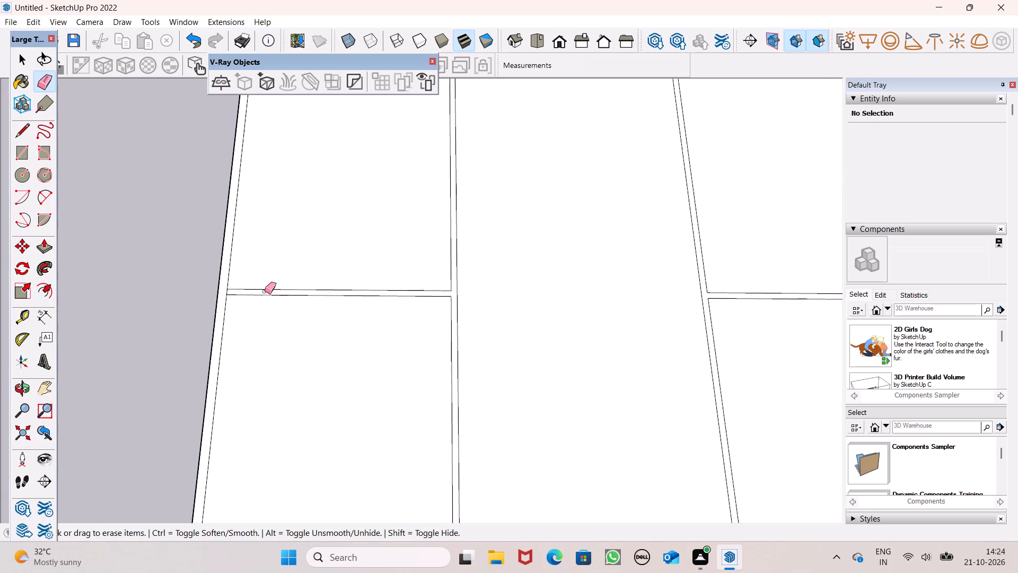
scroll(250, 283, "up", 13)
middle_click(212, 298)
left_click_drag(209, 296, 204, 306)
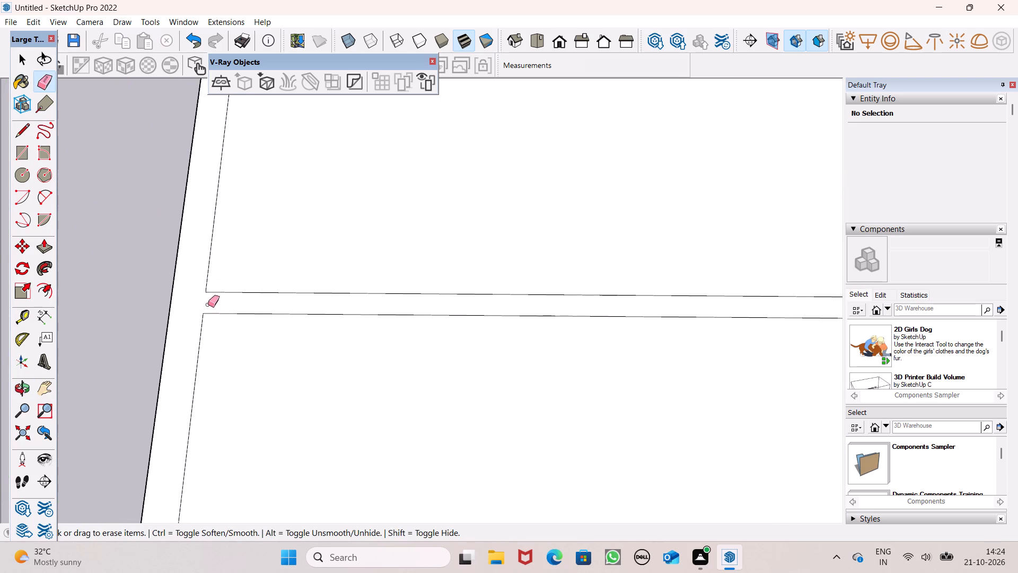
Erase the short edge separating the left lengthwise wall from the back outer wall.
scroll(200, 382, "down", 15)
scroll(372, 199, "down", 5)
scroll(400, 149, "up", 5)
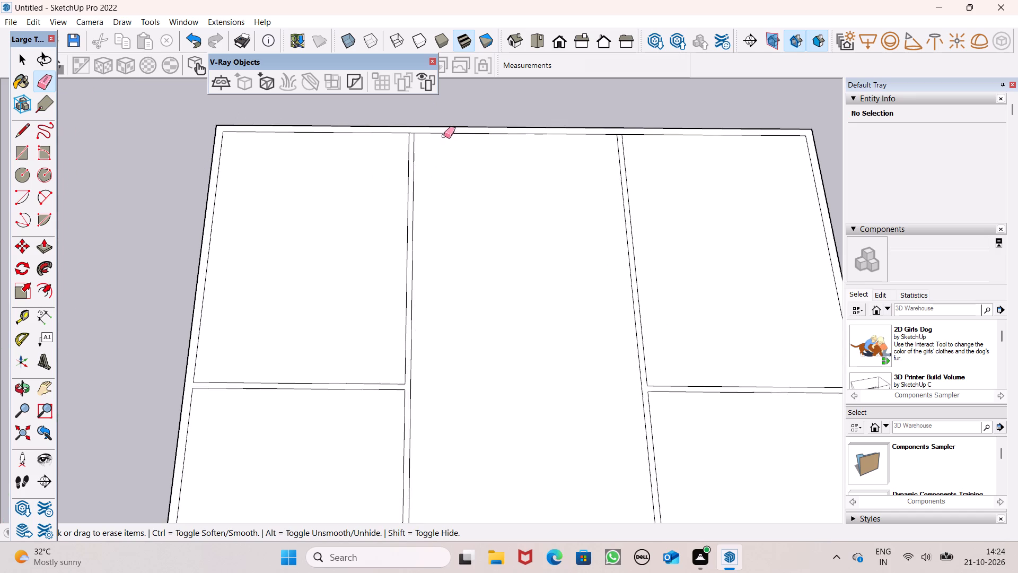
scroll(416, 129, "up", 19)
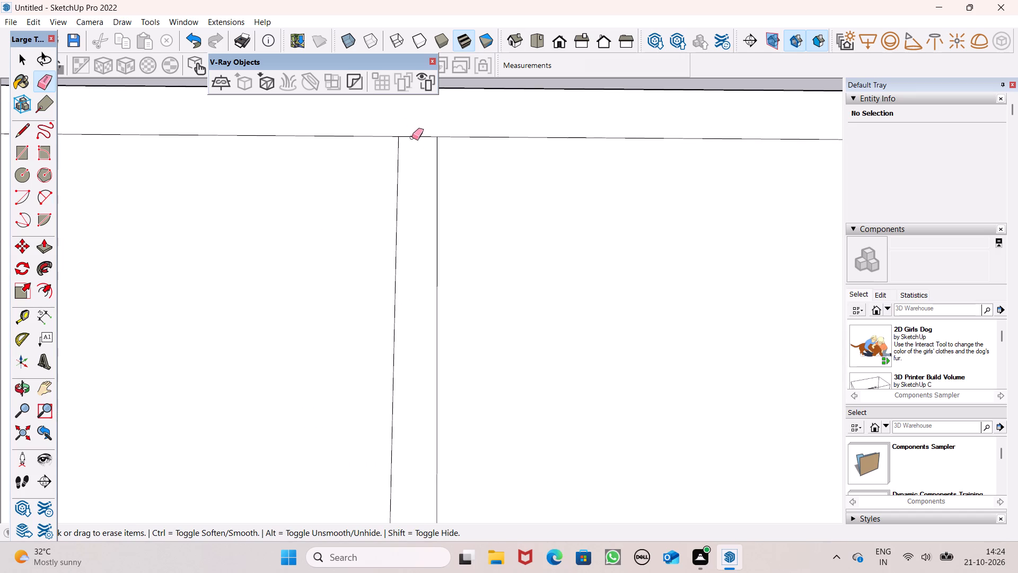
left_click_drag(412, 139, 413, 150)
left_click_drag(413, 136, 414, 145)
Erase the short edge separating the right lengthwise wall from the back outer wall.
scroll(359, 195, "down", 8)
scroll(231, 186, "down", 7)
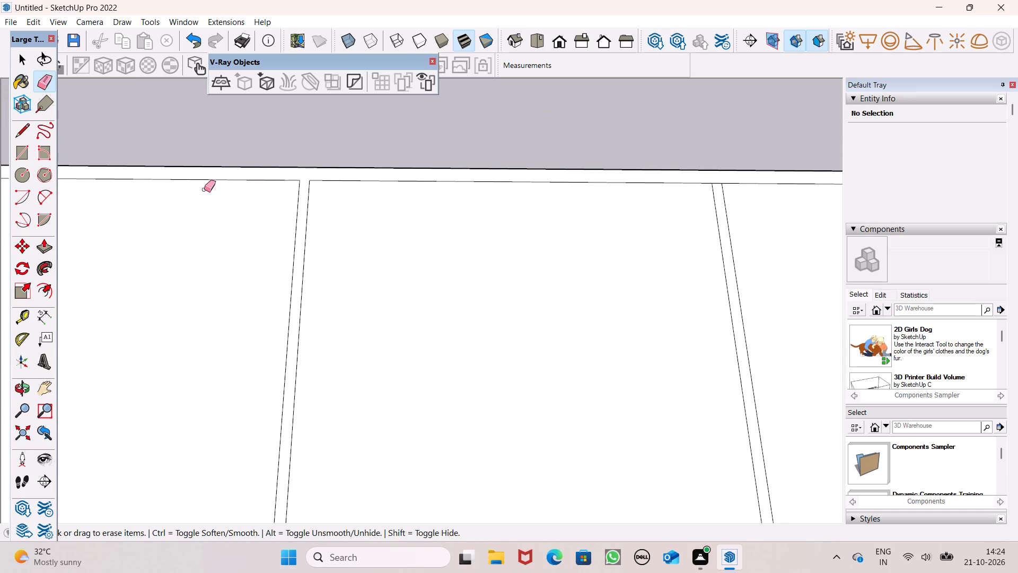
scroll(204, 189, "down", 7)
scroll(610, 251, "up", 6)
scroll(413, 145, "up", 6)
left_click_drag(390, 142, 390, 153)
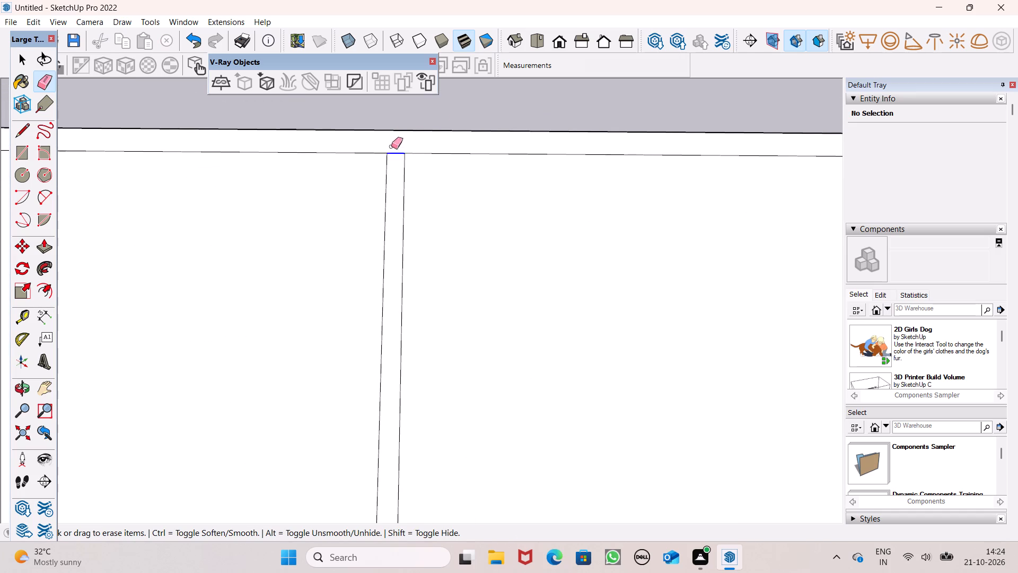
Erase the short edge separating the right crosswise wall from the right outer wall.
scroll(440, 125, "down", 17)
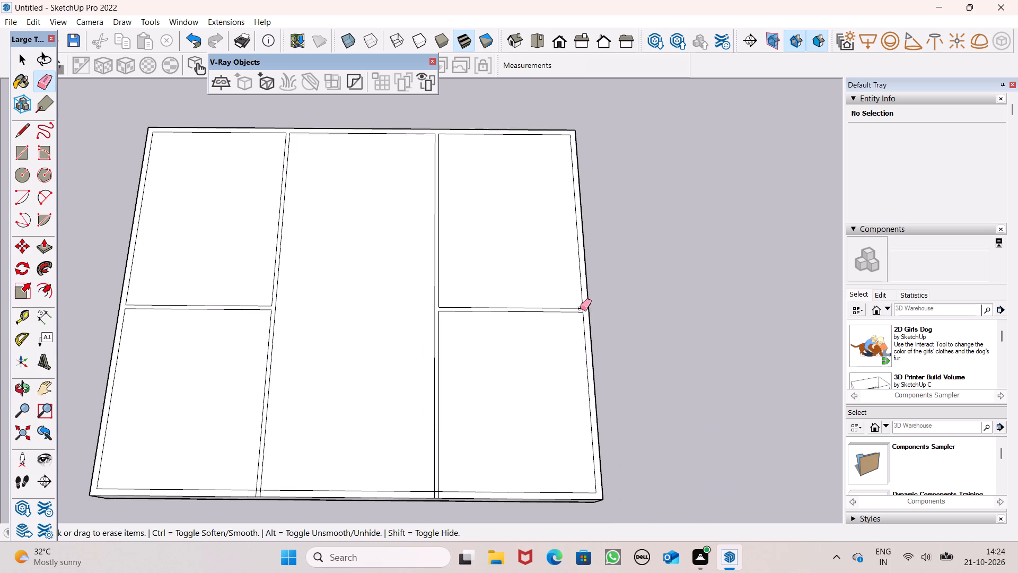
scroll(568, 309, "up", 14)
left_click_drag(615, 307, 607, 309)
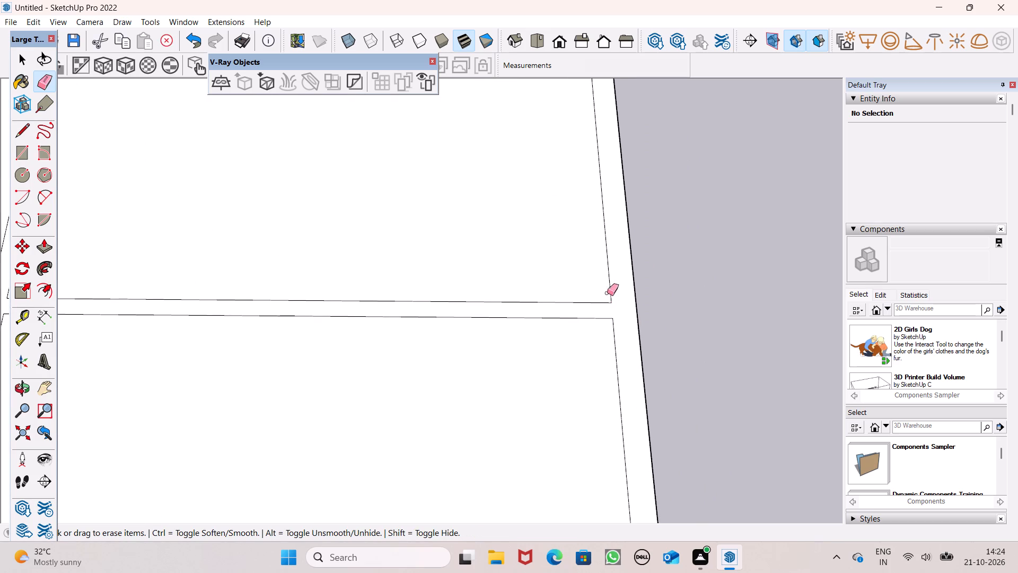
Erase both lines of the right lengthwise wall between the crosswise wall and the back outer wall.
scroll(659, 266, "down", 4)
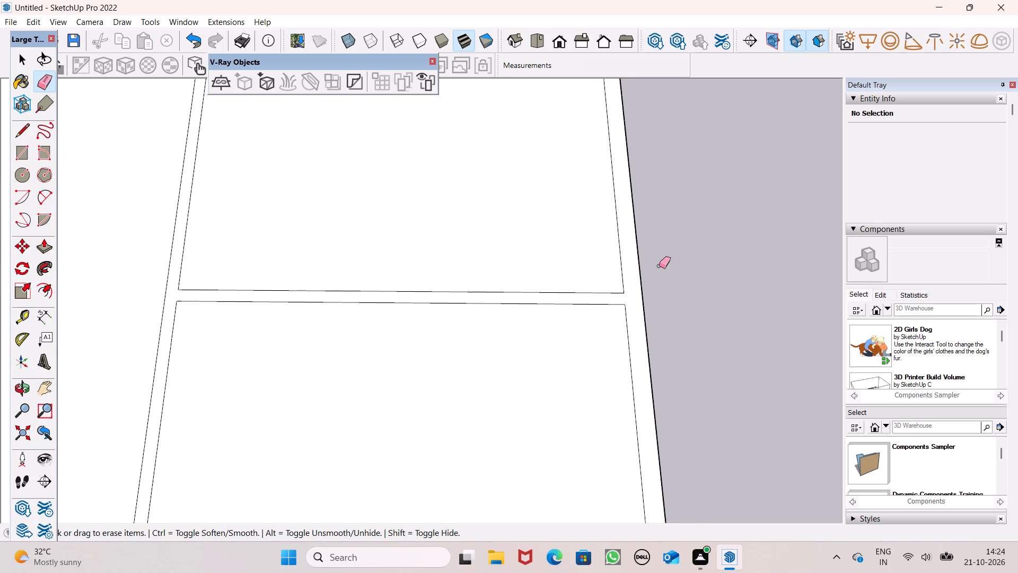
scroll(659, 266, "down", 17)
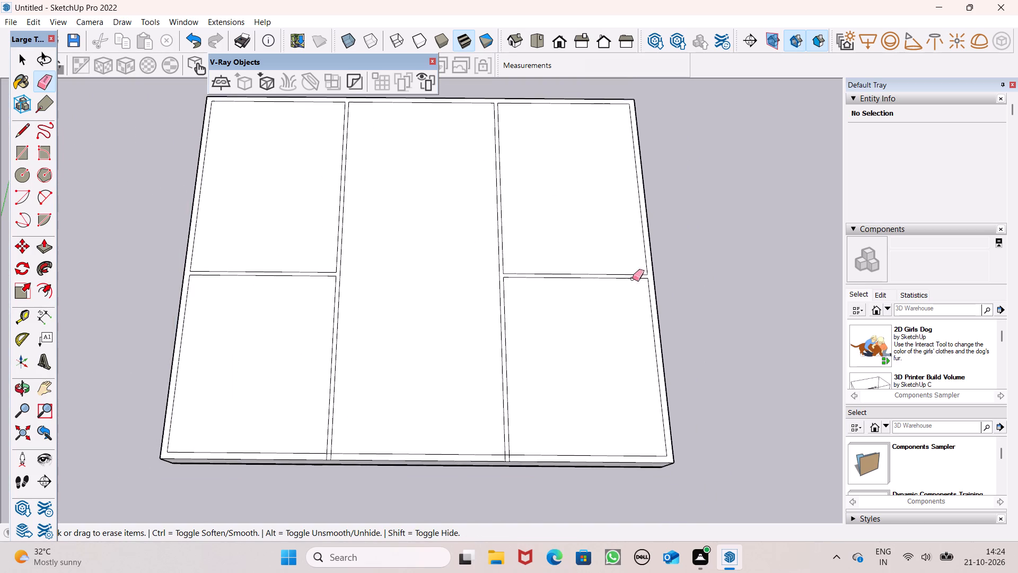
middle_click_drag(615, 294, 631, 263)
scroll(567, 264, "up", 3)
left_click_drag(479, 241, 469, 248)
Draw a line closing the gap in the back inner border line where the erased right lengthwise wall joined it.
scroll(485, 279, "down", 7)
scroll(496, 203, "up", 4)
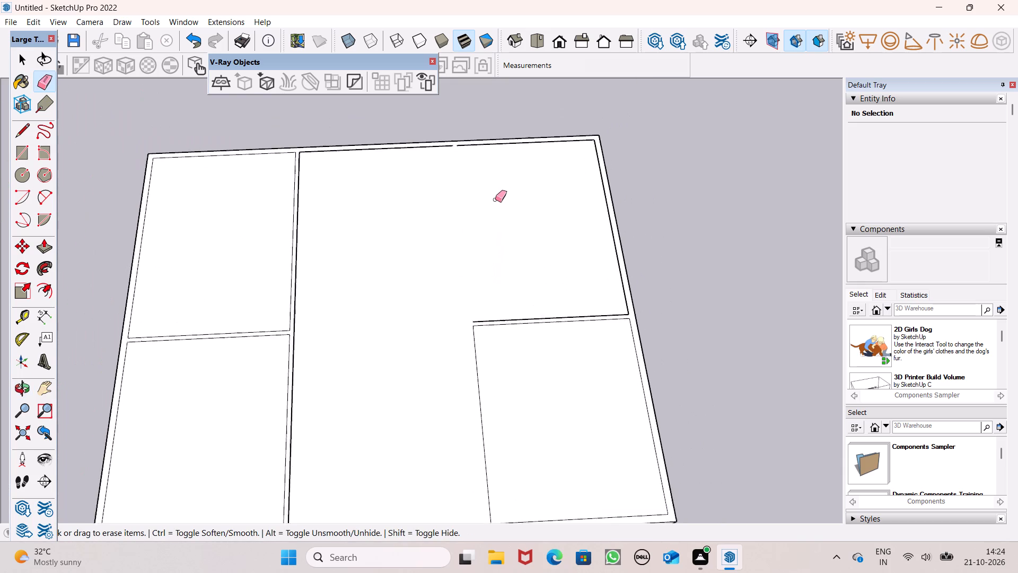
scroll(495, 199, "up", 1)
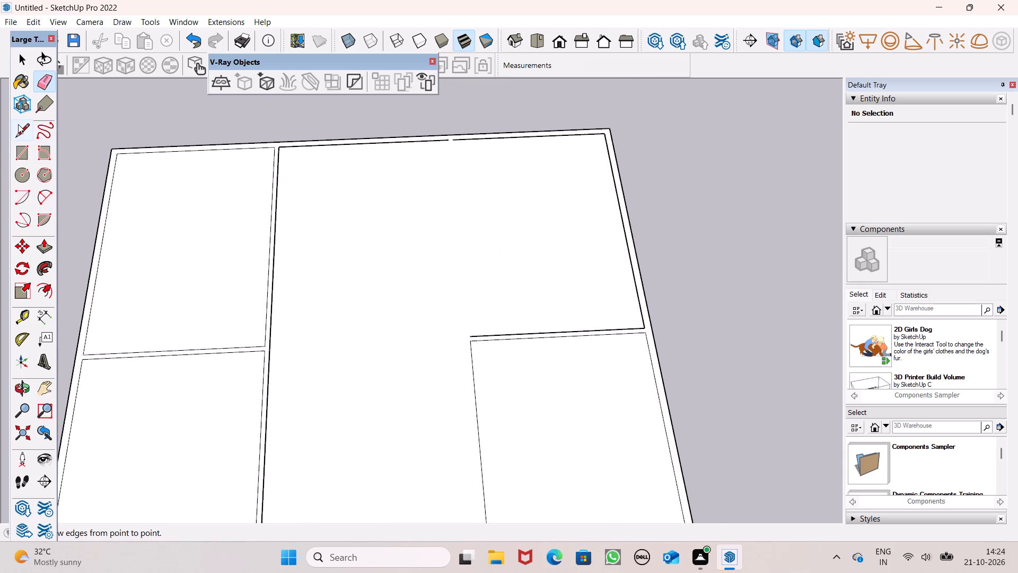
left_click_drag(20, 124, 26, 124)
scroll(478, 164, "up", 5)
scroll(417, 125, "up", 4)
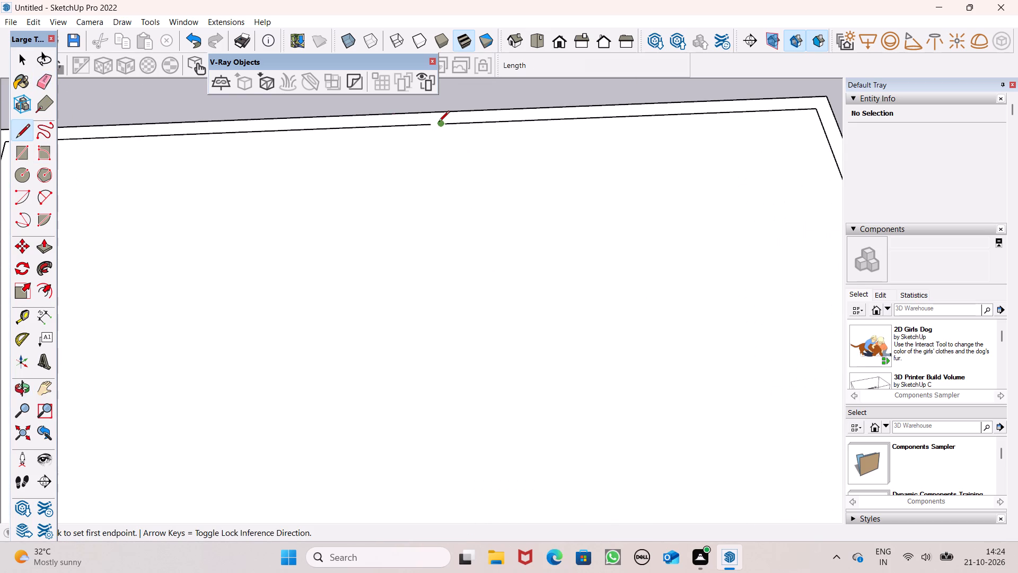
left_click(432, 123)
left_click(446, 124)
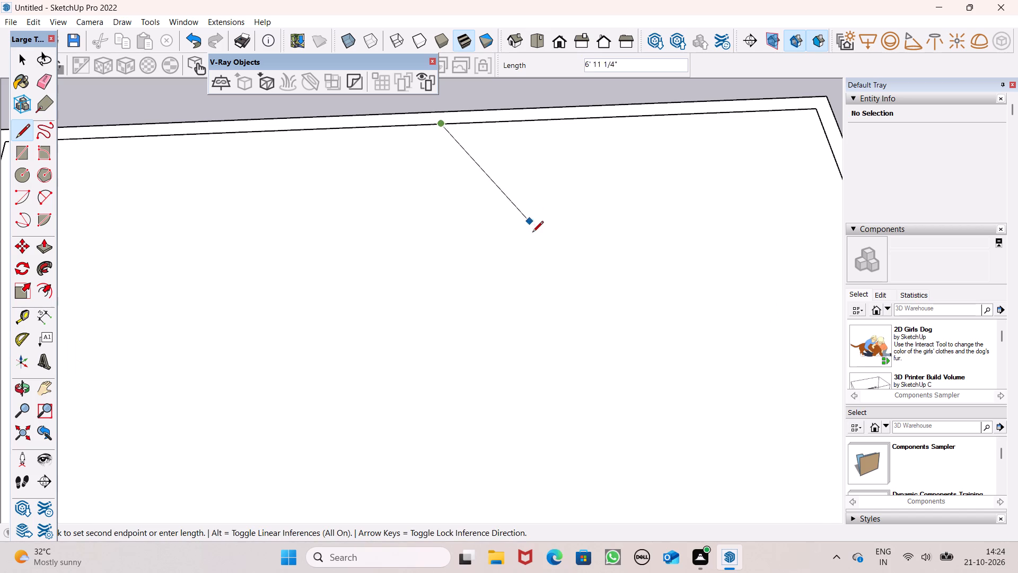
scroll(532, 233, "down", 5)
key("space")
scroll(560, 137, "down", 5)
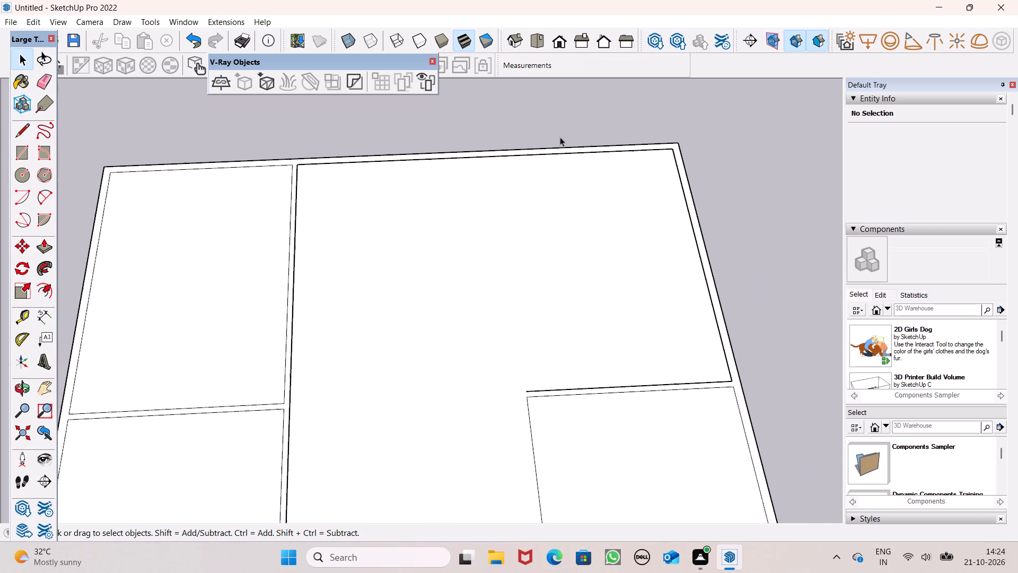
Draw the right front room's missing lengthwise wall line, about 22' 10" from the front inner border, and join it to the crosswise wall line.
scroll(575, 161, "down", 5)
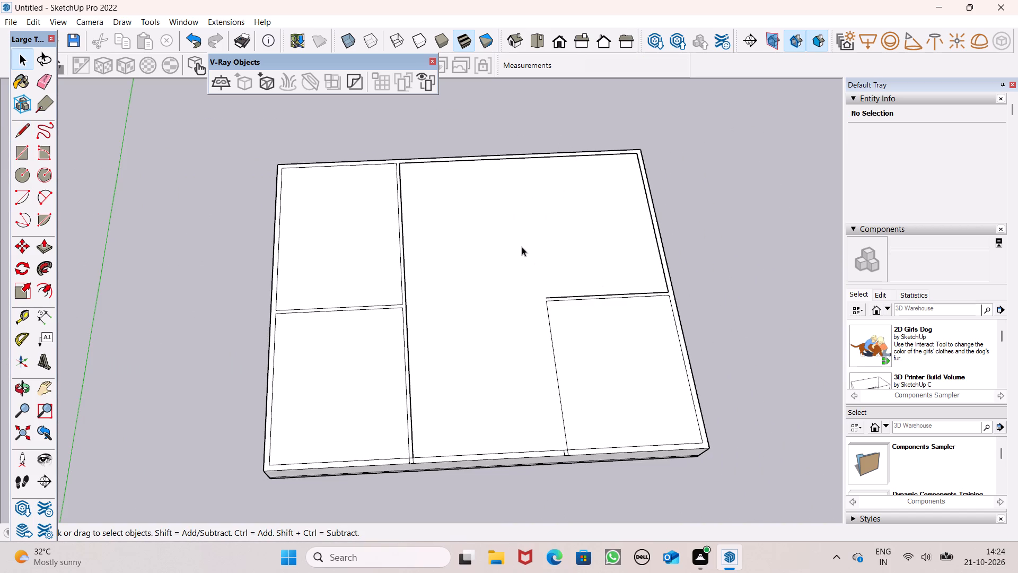
middle_click_drag(548, 274, 527, 325)
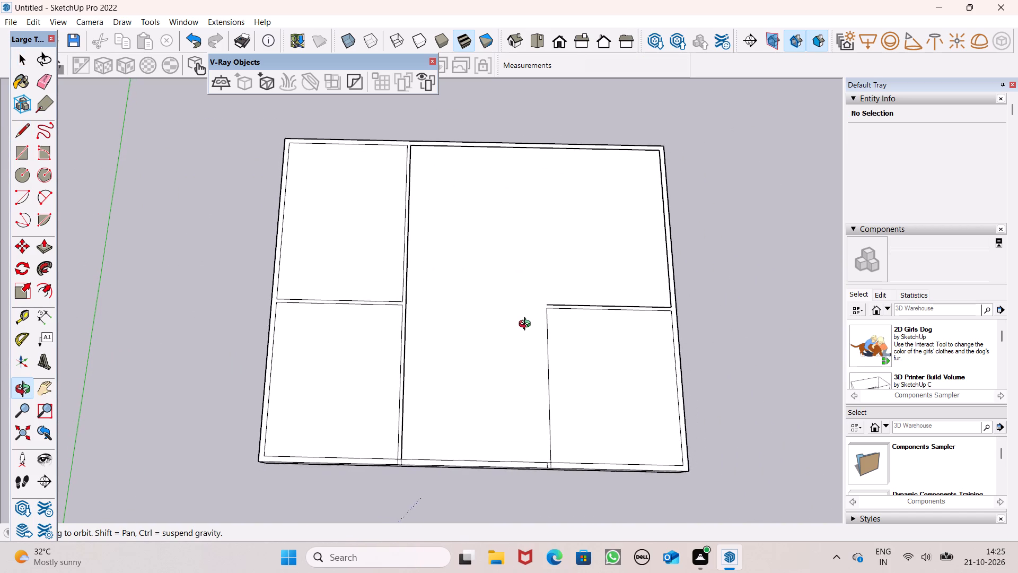
middle_click_drag(527, 325, 526, 329)
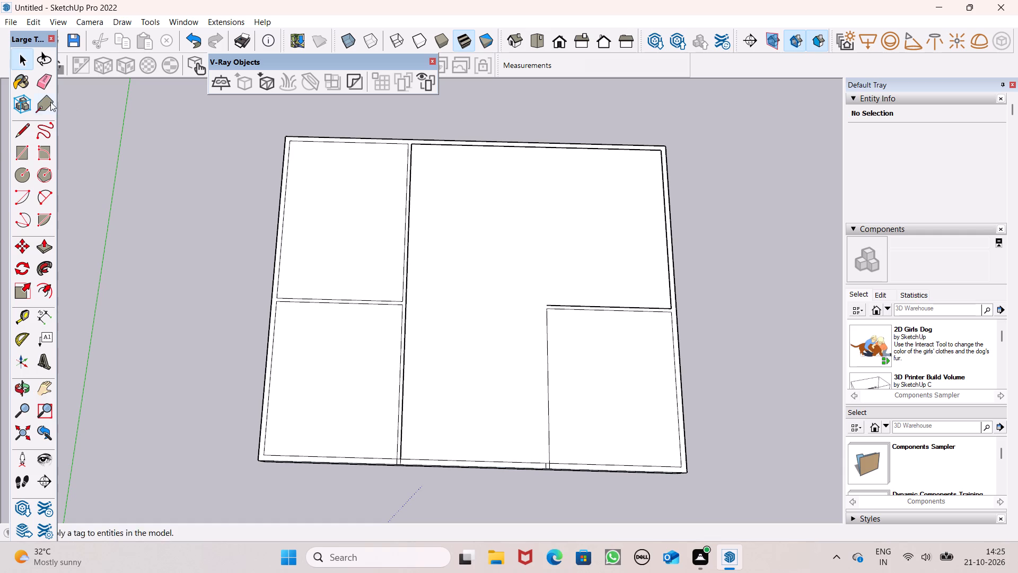
left_click(21, 133)
scroll(565, 405, "up", 4)
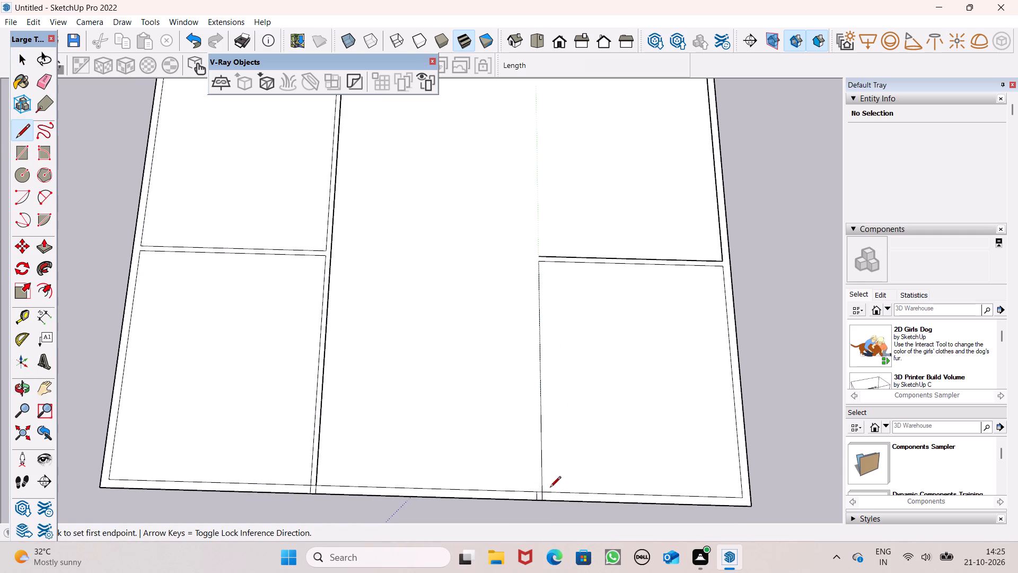
left_click_drag(533, 492, 533, 485)
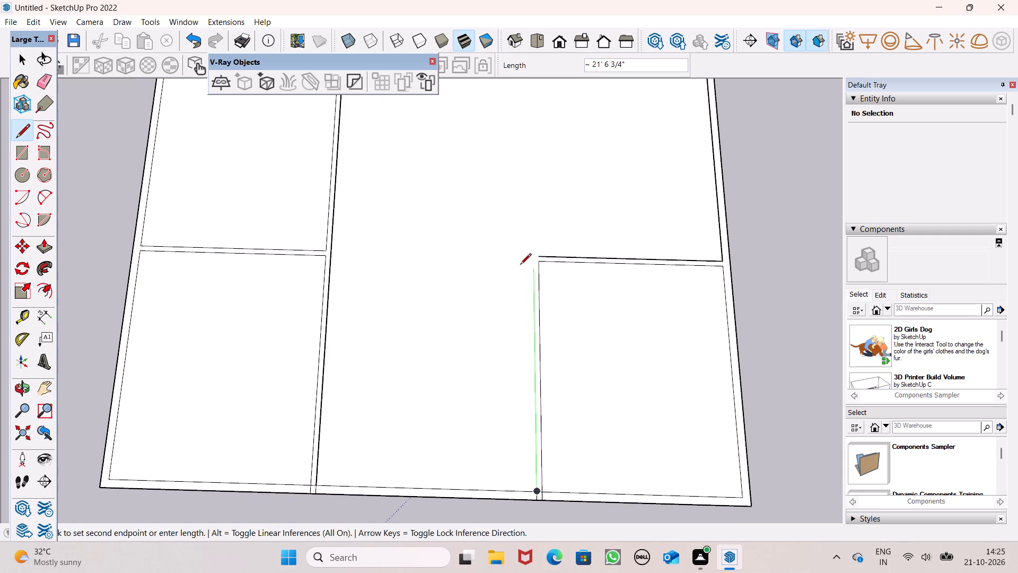
scroll(543, 256, "up", 9)
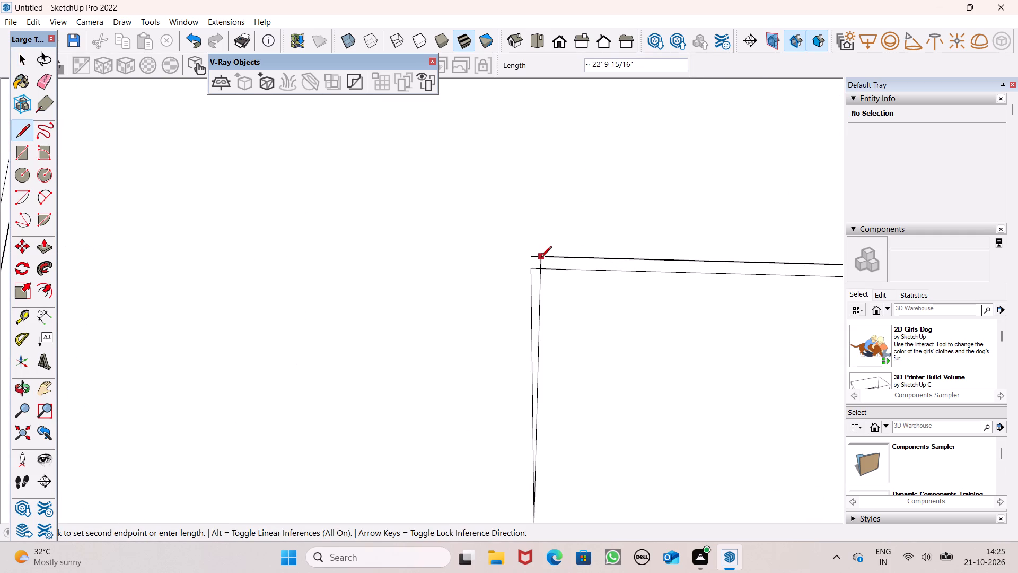
scroll(541, 258, "up", 2)
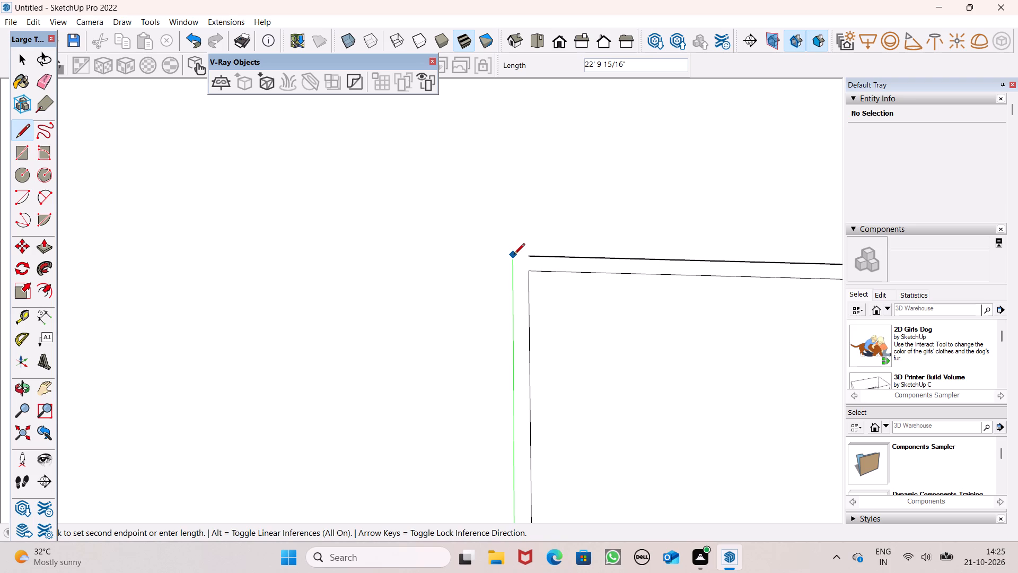
left_click(514, 255)
left_click(529, 255)
scroll(472, 223, "down", 7)
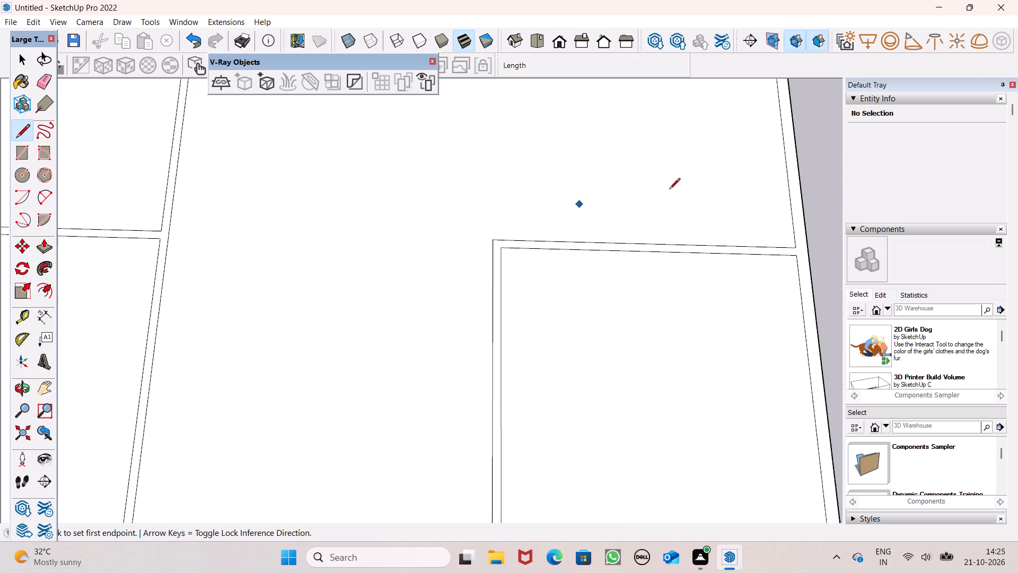
scroll(717, 188, "down", 5)
key("space")
Draw a 6" line across the left lengthwise wall where it meets the back inner border line.
scroll(547, 293, "down", 10)
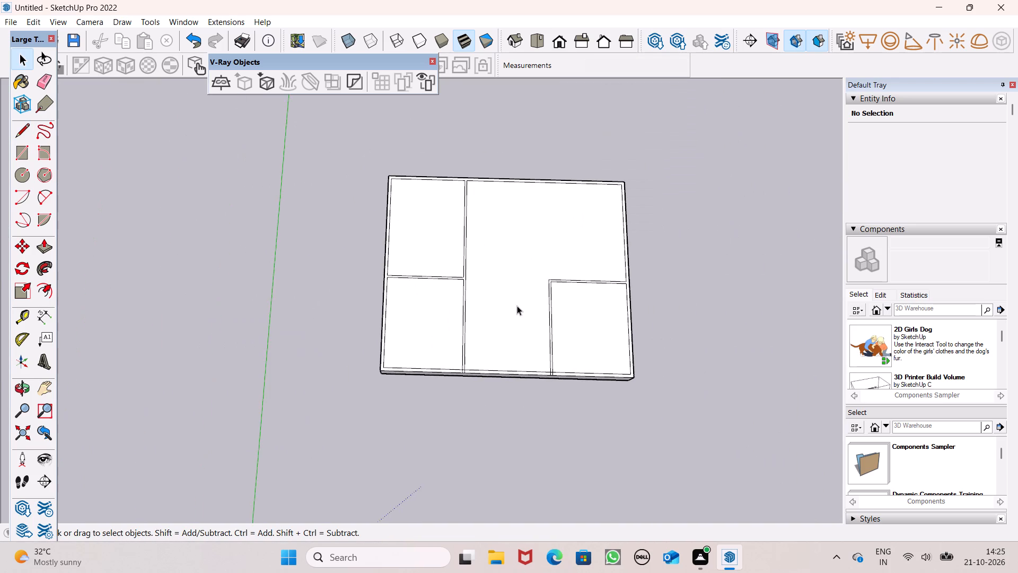
middle_click_drag(517, 305, 473, 340)
scroll(517, 161, "up", 6)
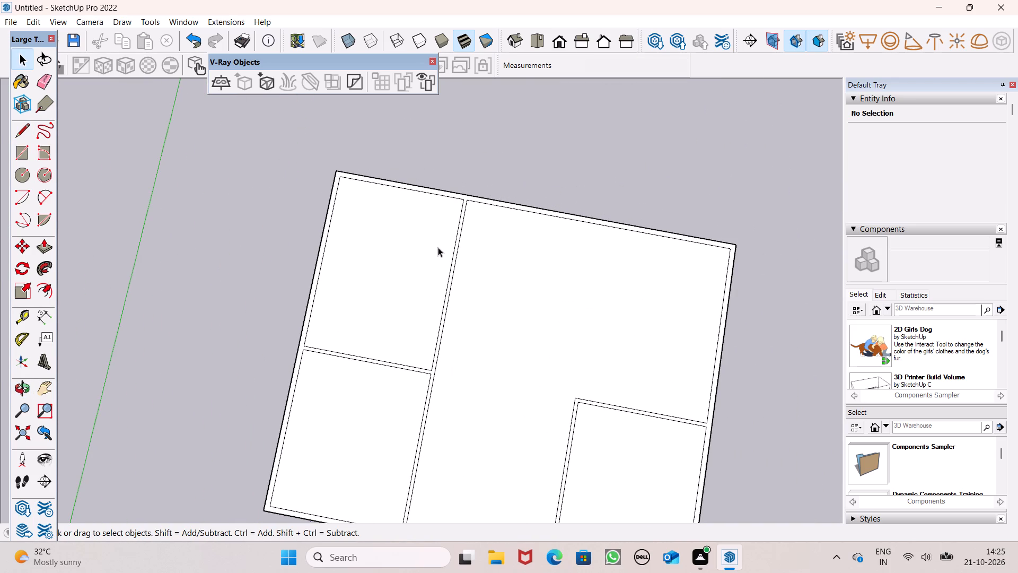
left_click(24, 131)
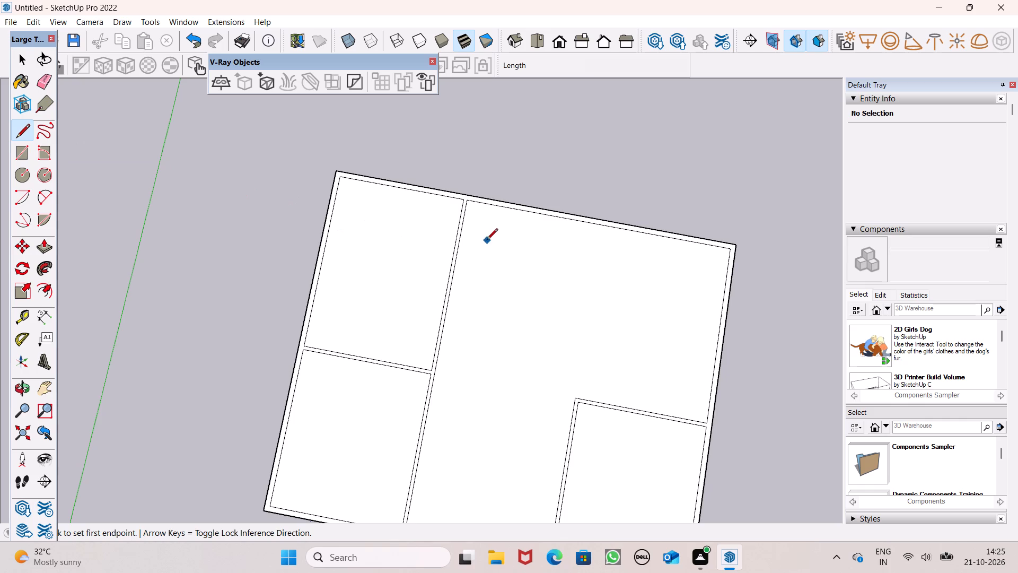
scroll(479, 218, "up", 5)
left_click(453, 190)
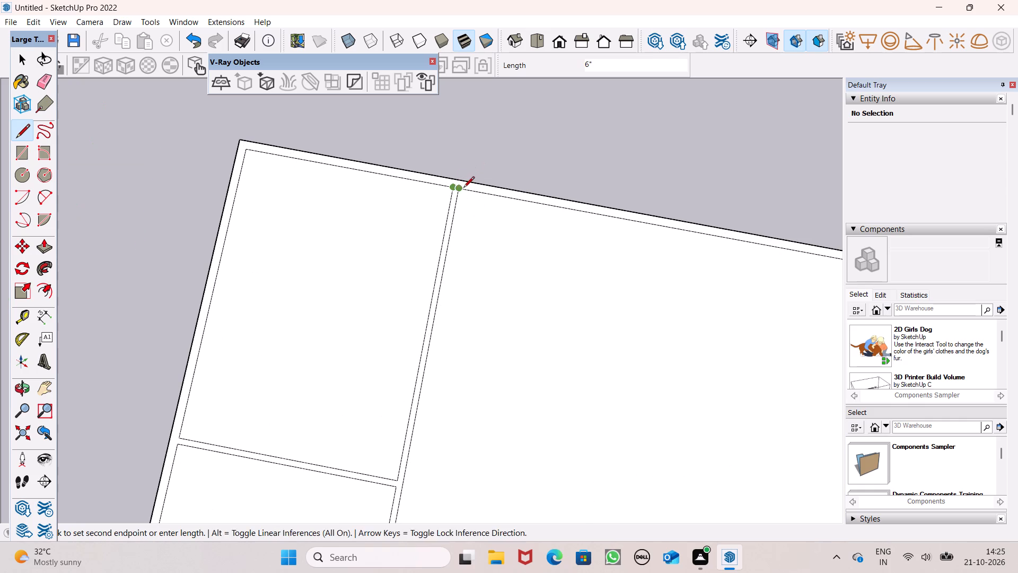
left_click(463, 188)
Draw a 6" line across the left lengthwise wall, continuing the back edge of the left crosswise wall.
scroll(545, 168, "down", 2)
scroll(409, 452, "up", 4)
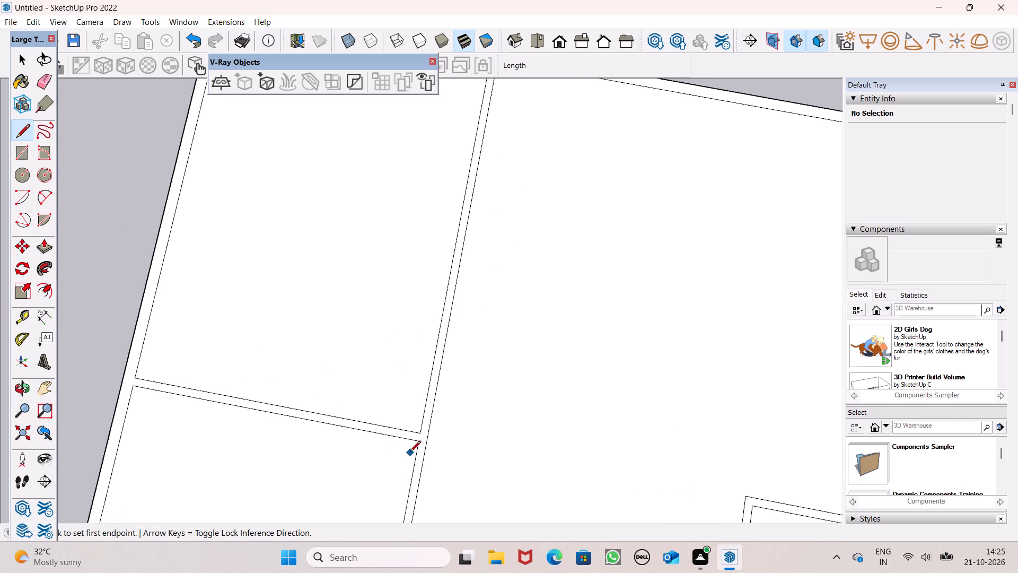
scroll(410, 453, "up", 2)
left_click(424, 429)
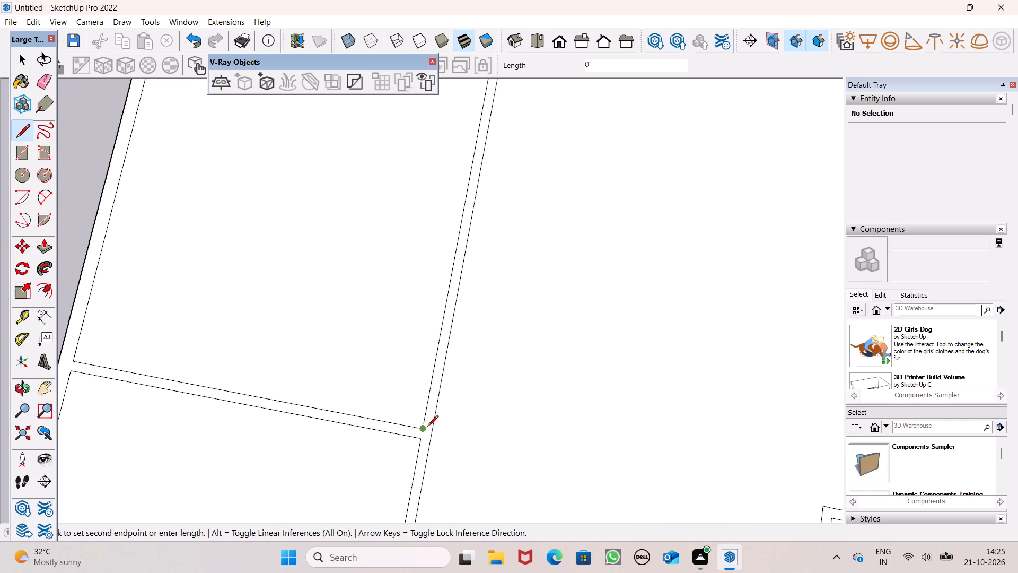
left_click(431, 430)
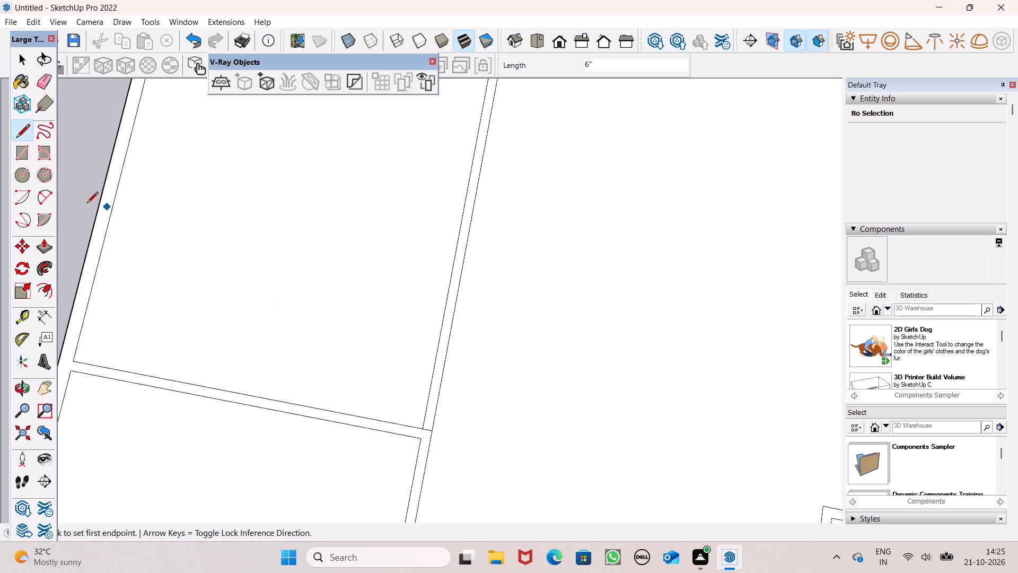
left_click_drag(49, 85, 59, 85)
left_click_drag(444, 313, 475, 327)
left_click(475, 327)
Erase both lines of the left lengthwise wall between the crosswise wall and the back wall, along with the stray diagonal line.
left_click(46, 75)
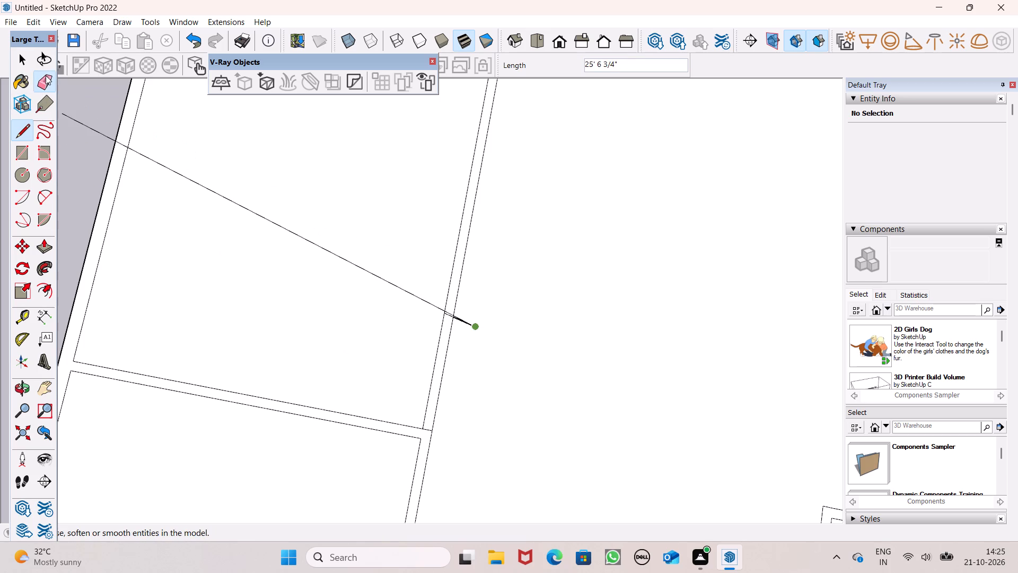
left_click_drag(476, 330, 439, 309)
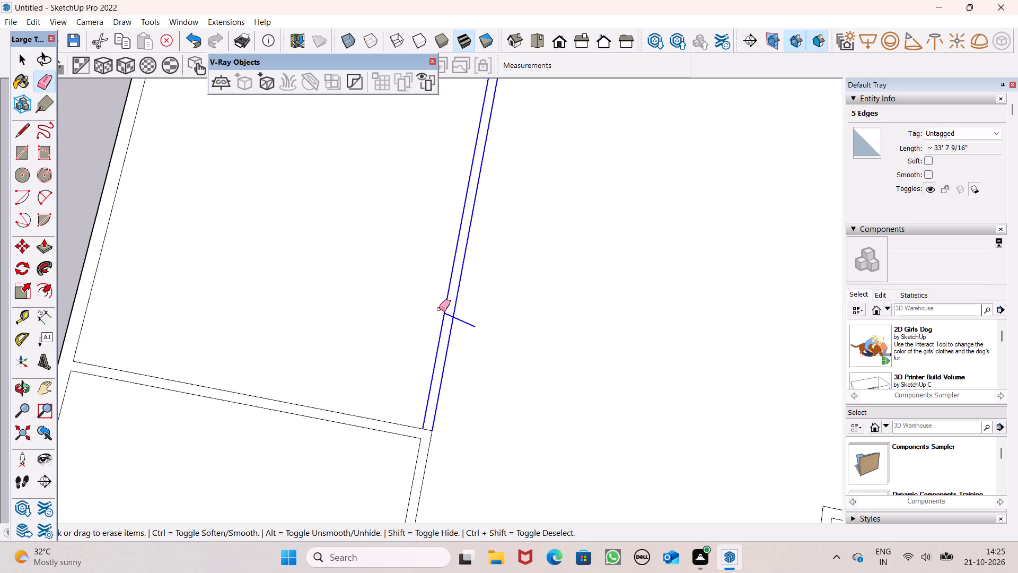
left_click_drag(439, 309, 453, 302)
left_click(453, 302)
Erase the two short edges of the left lengthwise wall that cross the front outer wall.
scroll(528, 382, "down", 9)
scroll(230, 300, "down", 5)
middle_click_drag(519, 509, 587, 354)
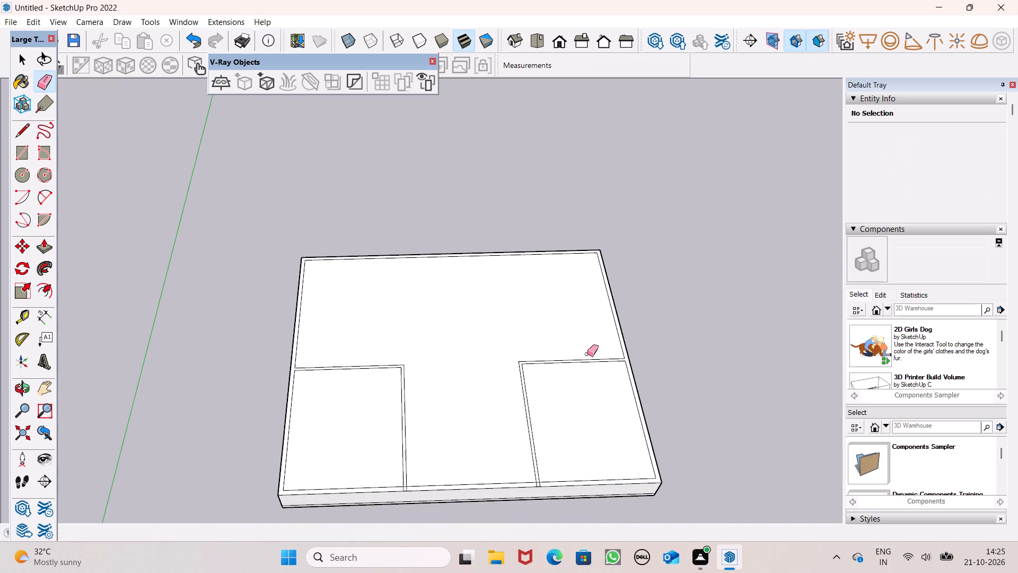
scroll(491, 327, "down", 4)
middle_click_drag(529, 424, 515, 467)
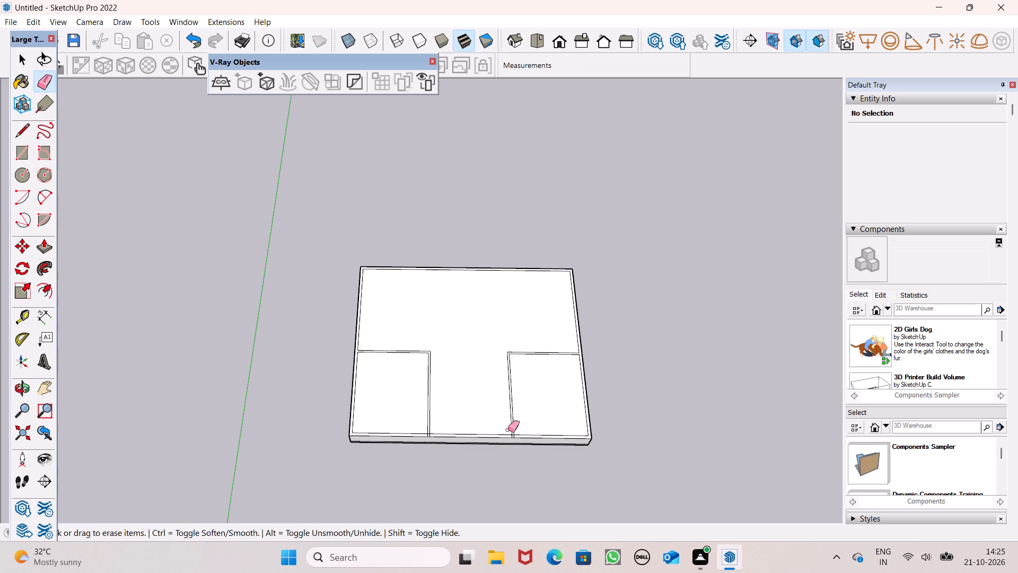
middle_click_drag(516, 442, 519, 482)
key("space")
scroll(481, 431, "up", 3)
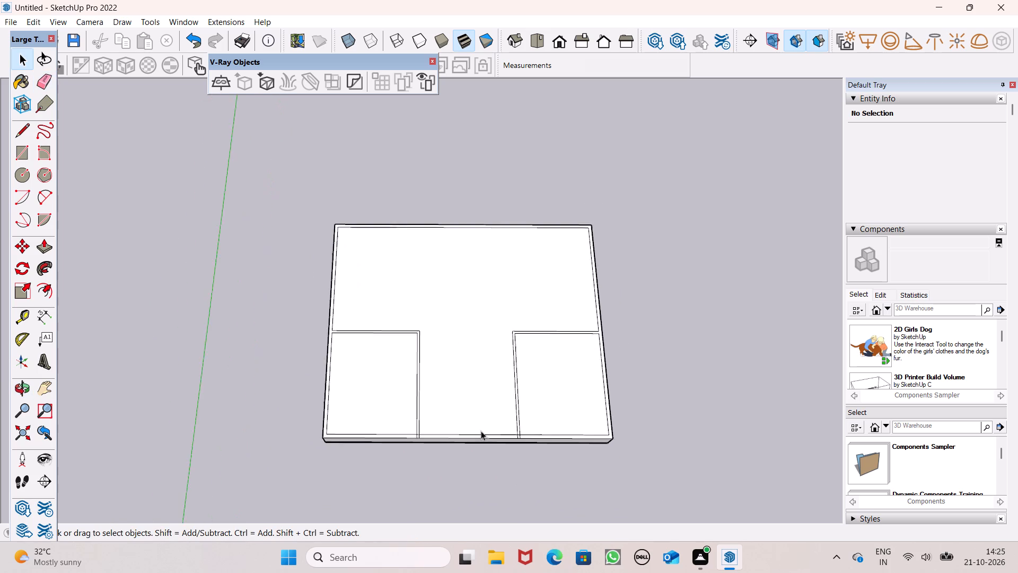
scroll(481, 431, "up", 3)
left_click(39, 81)
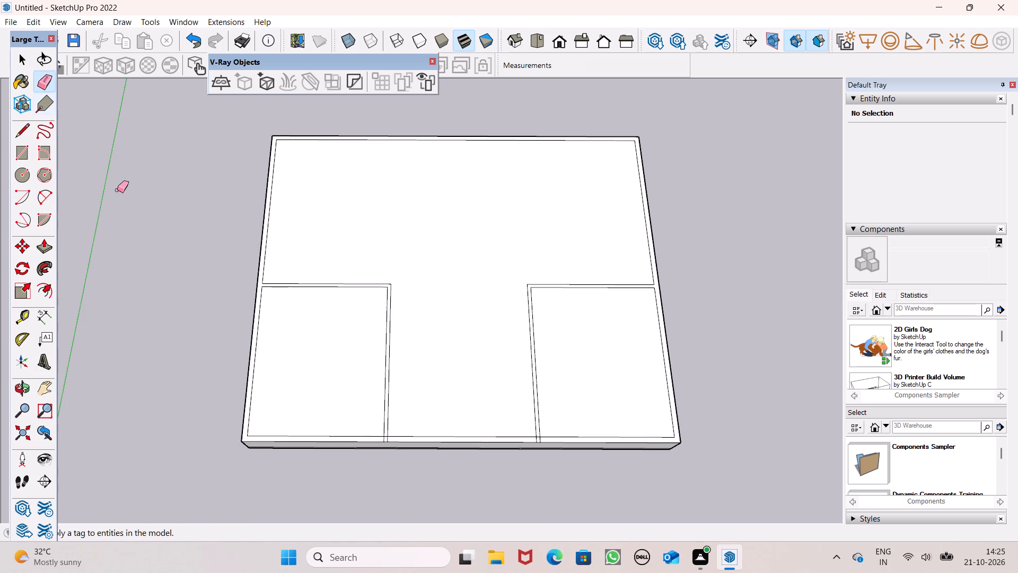
scroll(195, 262, "up", 1)
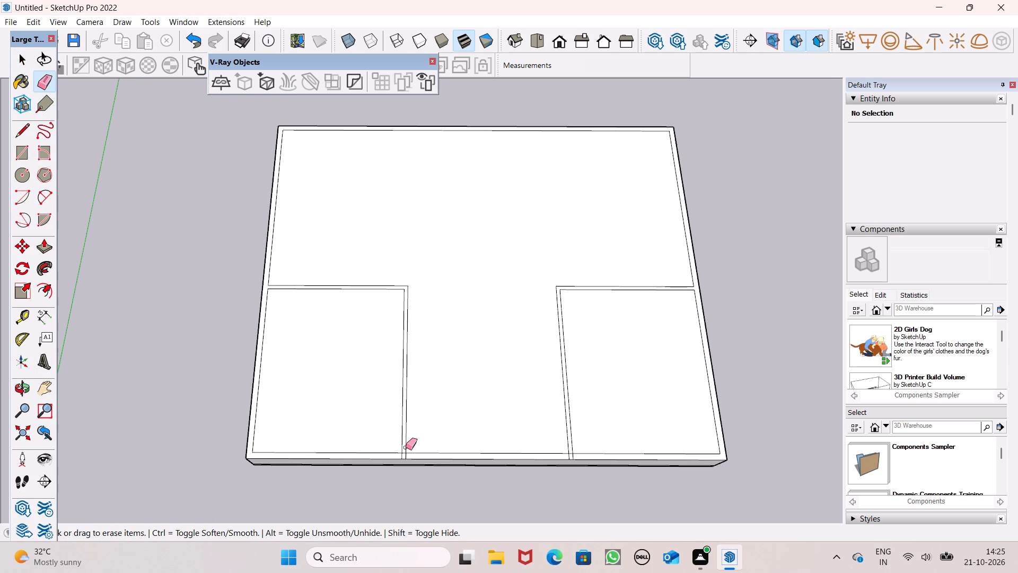
scroll(418, 477, "up", 13)
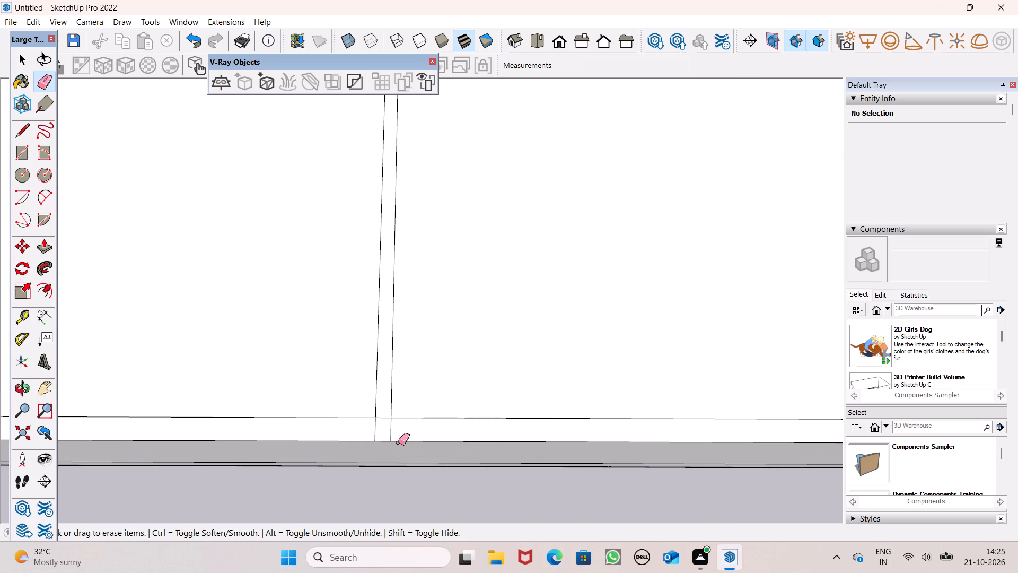
scroll(396, 444, "up", 3)
left_click_drag(389, 429, 365, 426)
Erase the short edges where the right lengthwise wall meets the front outer wall, opening the junction between them.
scroll(274, 419, "down", 10)
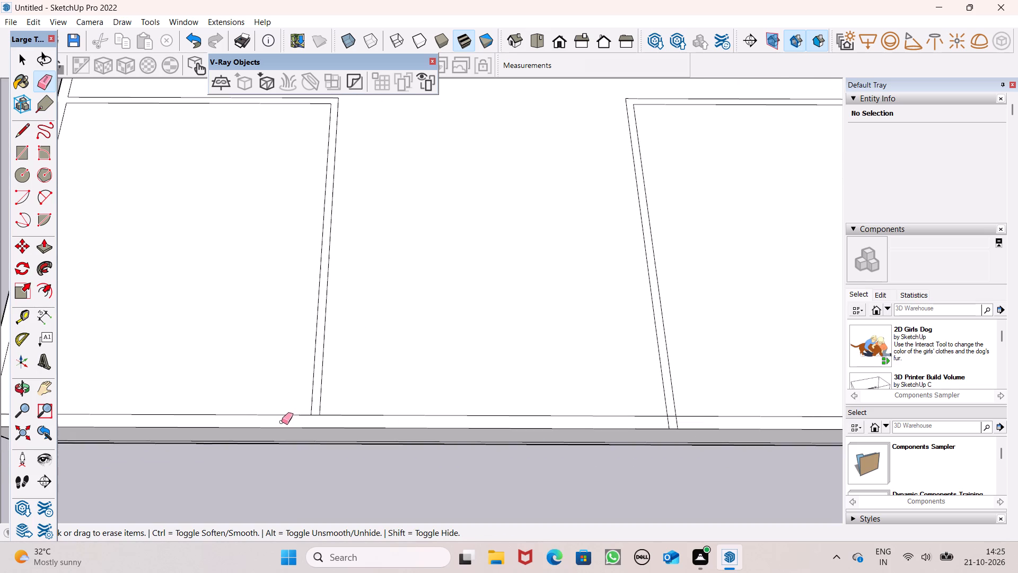
scroll(638, 430, "up", 6)
scroll(698, 425, "up", 5)
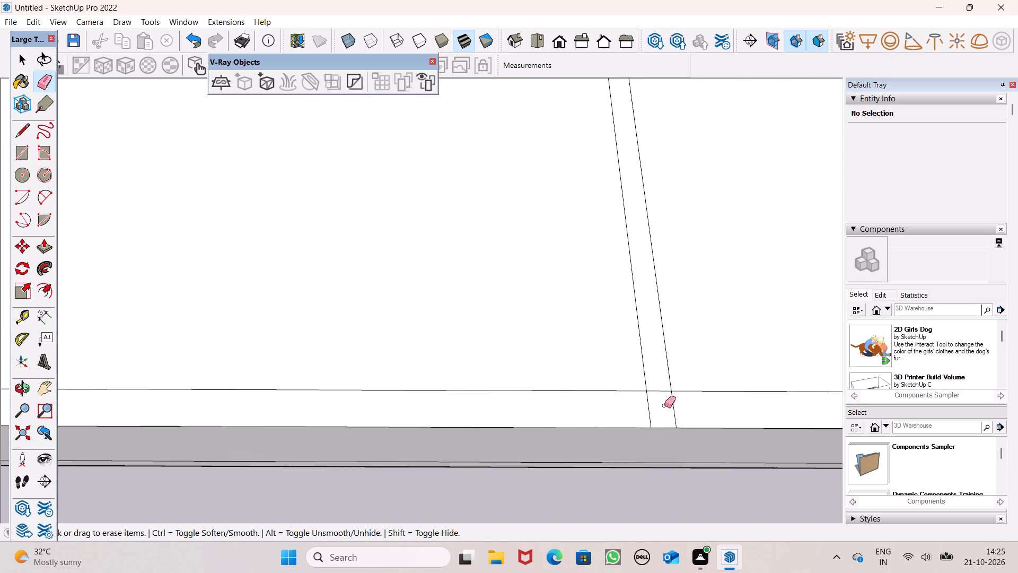
scroll(664, 405, "up", 1)
left_click_drag(653, 389, 679, 416)
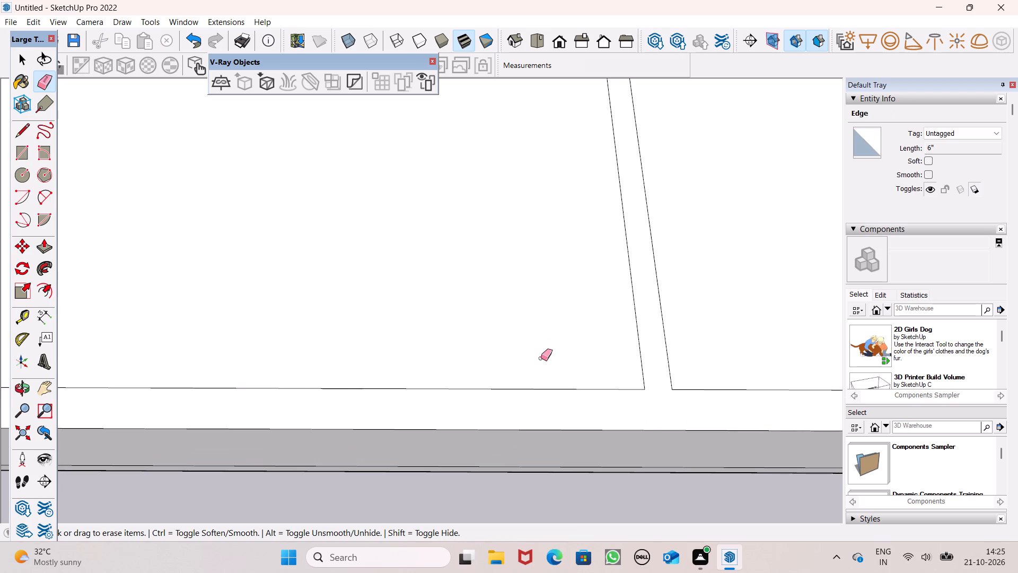
Erase the 6" edge separating the left lengthwise wall from the front outer wall.
scroll(540, 351, "down", 17)
scroll(223, 392, "up", 7)
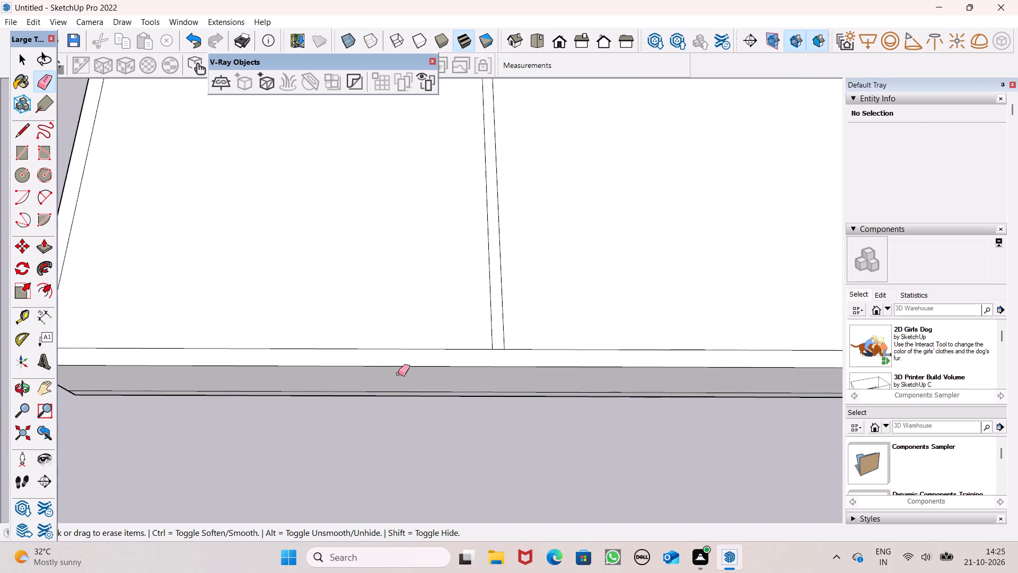
scroll(464, 375, "up", 5)
left_click_drag(521, 332, 519, 340)
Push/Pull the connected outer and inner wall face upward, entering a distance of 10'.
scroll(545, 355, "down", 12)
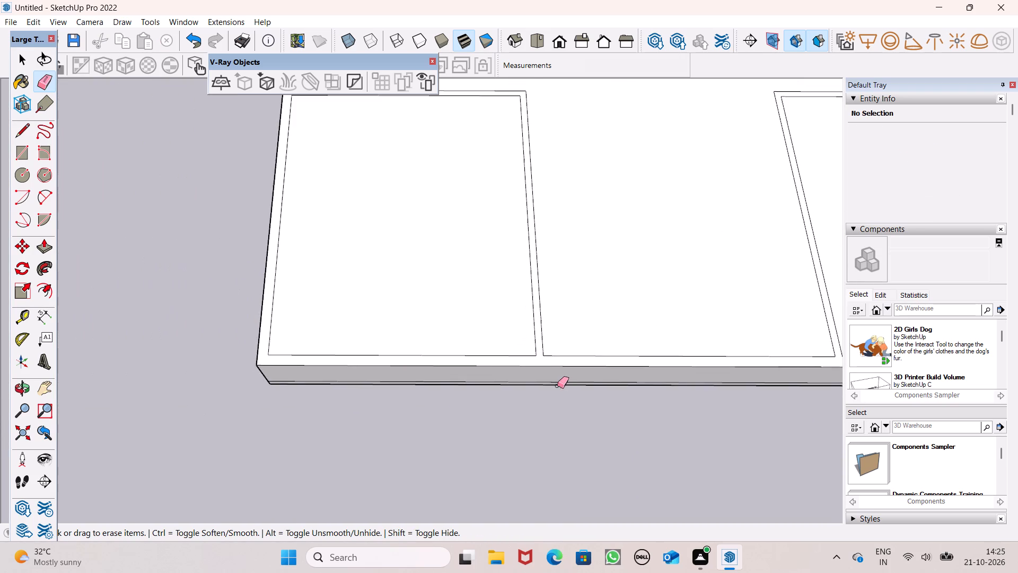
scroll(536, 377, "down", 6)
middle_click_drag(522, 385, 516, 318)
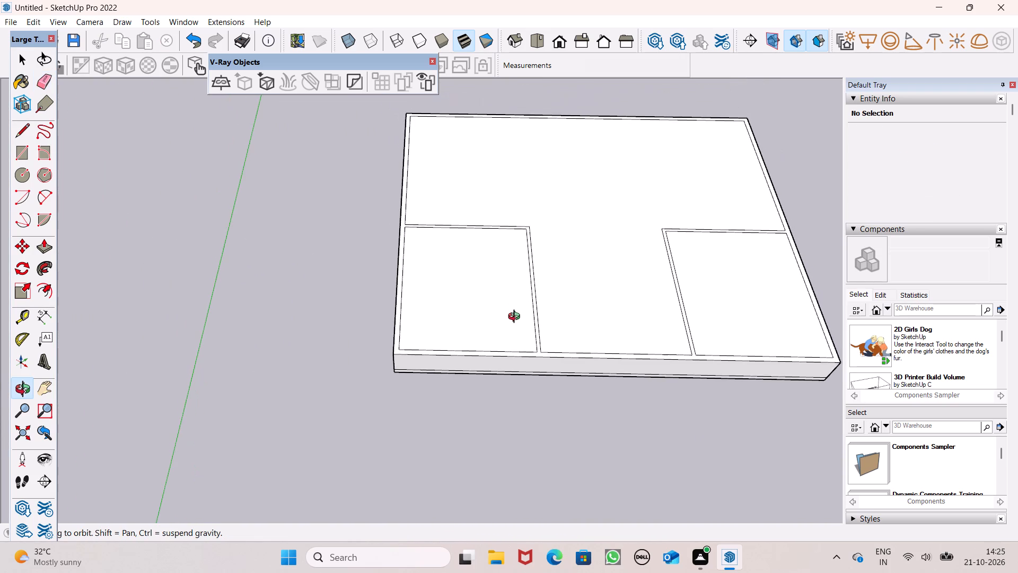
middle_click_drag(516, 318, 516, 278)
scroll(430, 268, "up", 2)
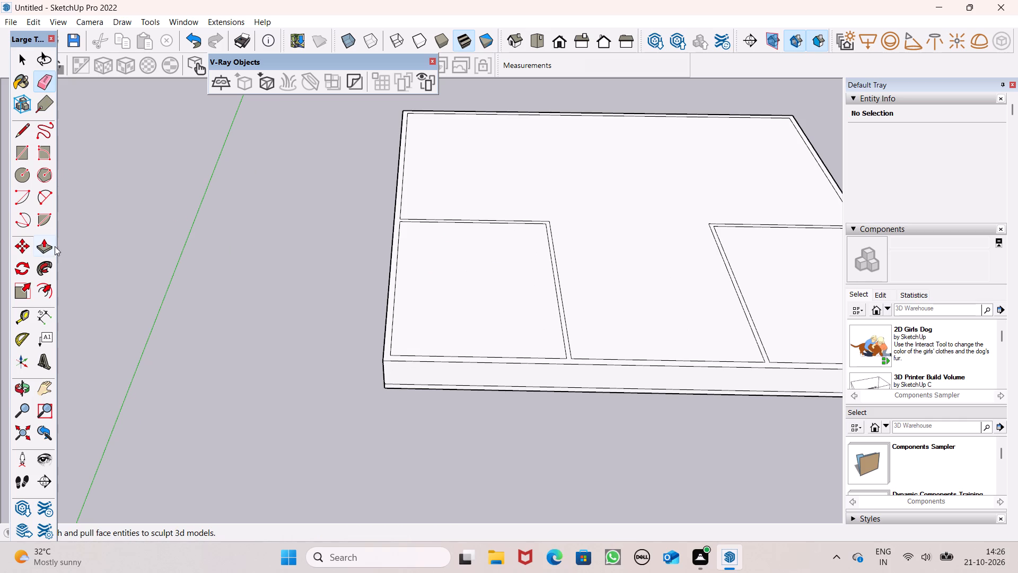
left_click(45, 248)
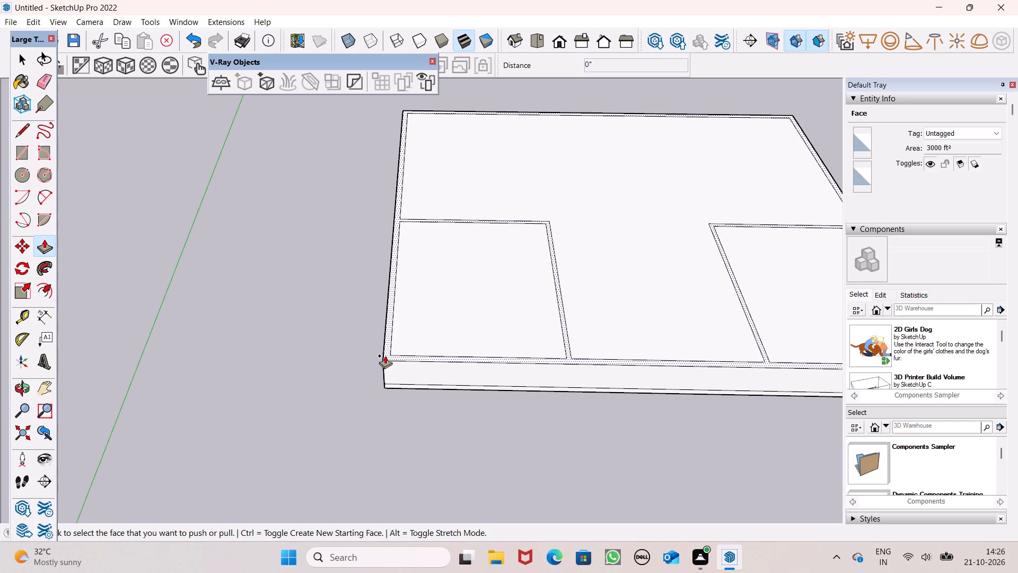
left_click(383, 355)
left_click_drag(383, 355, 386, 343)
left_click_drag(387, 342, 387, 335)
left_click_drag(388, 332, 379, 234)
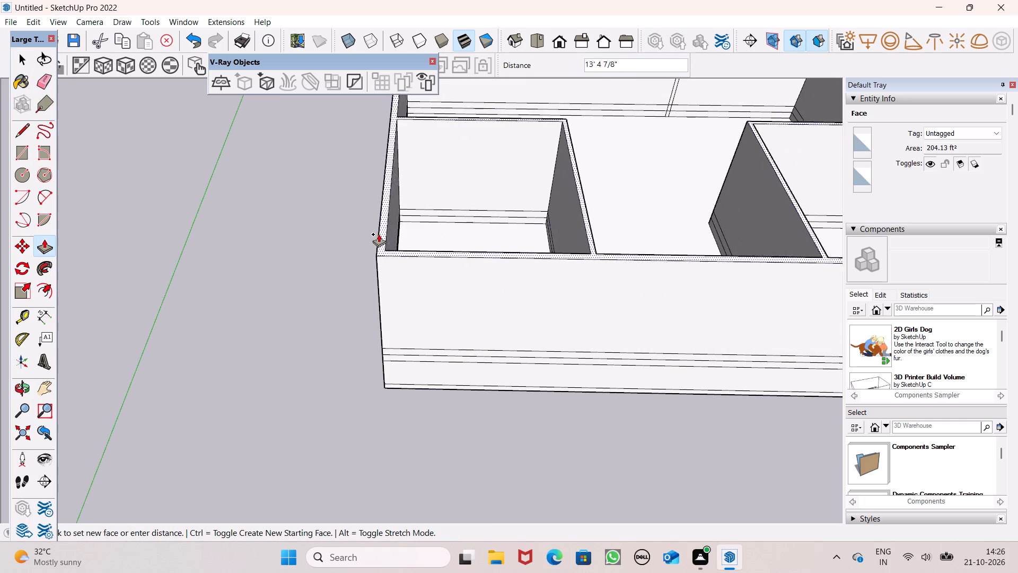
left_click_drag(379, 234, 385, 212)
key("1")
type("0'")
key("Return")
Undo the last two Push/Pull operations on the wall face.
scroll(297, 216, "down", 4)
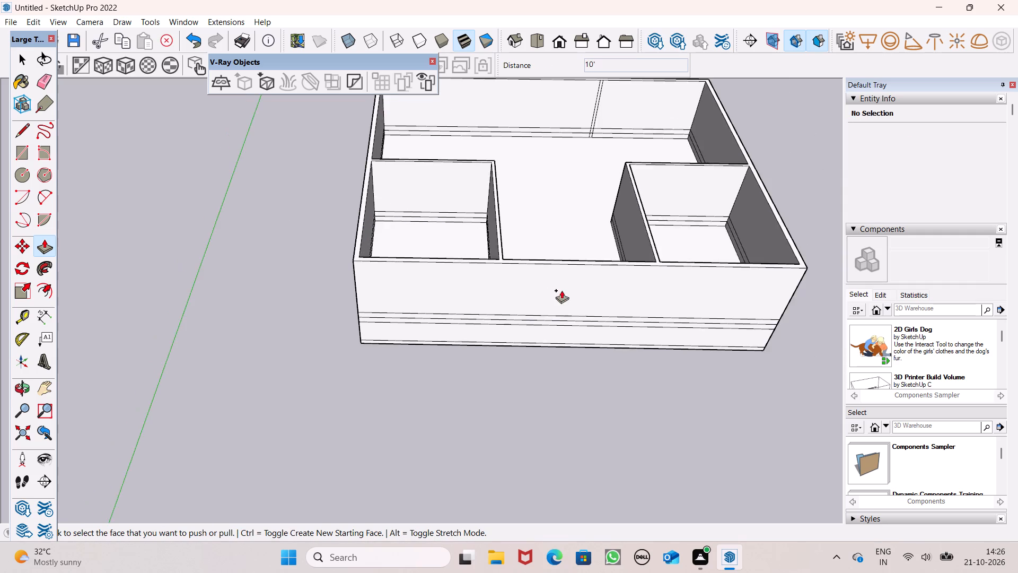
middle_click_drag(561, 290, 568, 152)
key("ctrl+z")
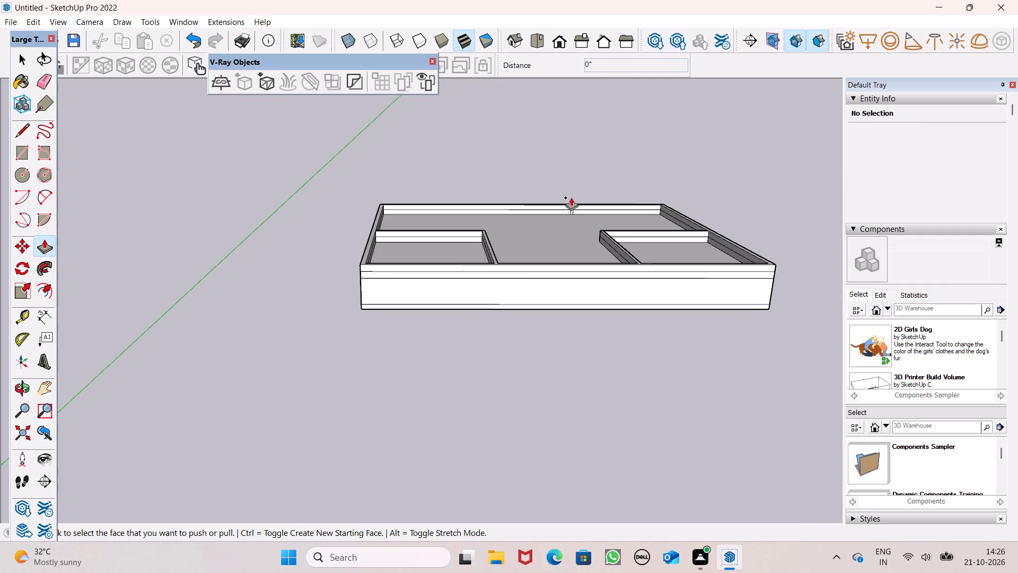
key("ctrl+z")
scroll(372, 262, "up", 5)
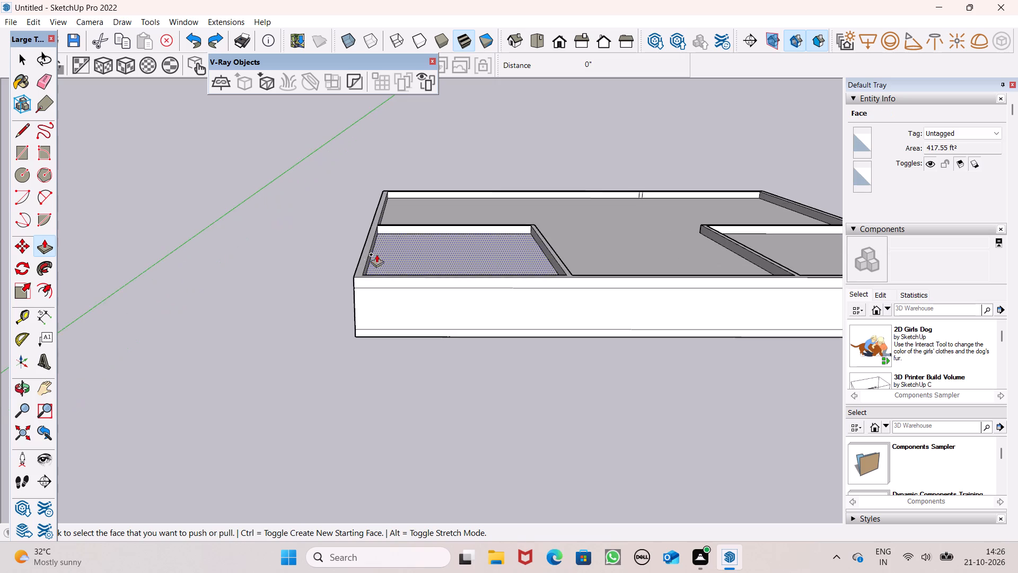
Undo the remaining Push/Pull of the wall face so the wall outlines lie flat on the plinth.
scroll(418, 236, "down", 3)
key("ctrl+z")
scroll(447, 250, "down", 3)
middle_click_drag(452, 312, 454, 354)
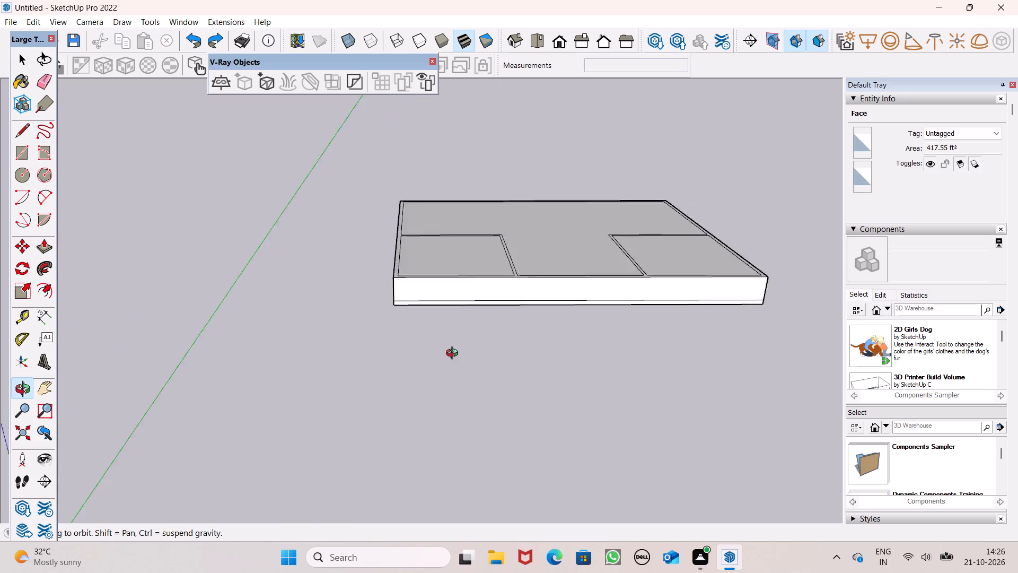
middle_click_drag(454, 354, 435, 446)
Push/Pull the connected outer and inner wall face up from the plinth by 10'.
scroll(418, 326, "up", 5)
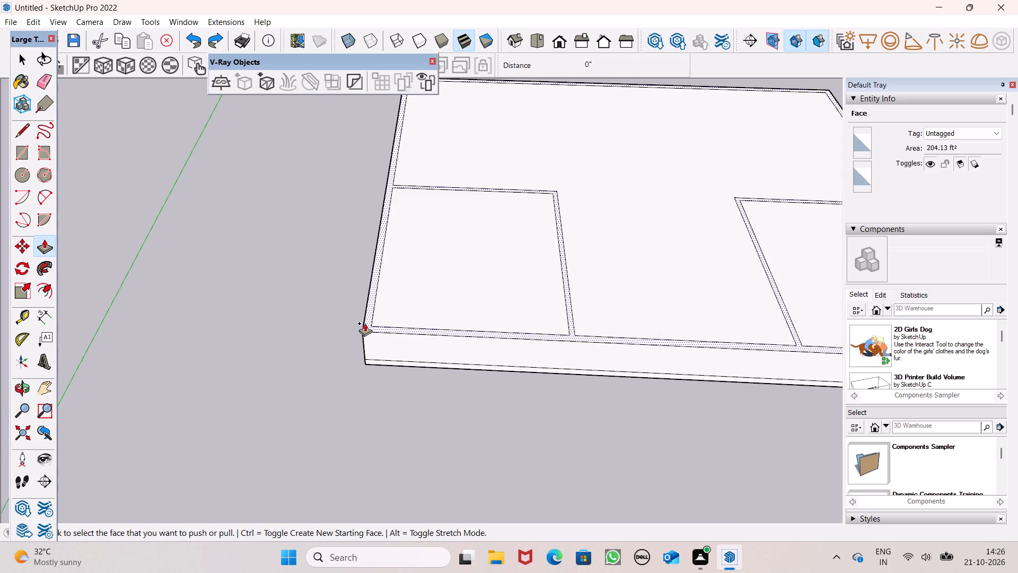
left_click_drag(366, 320, 375, 242)
type("10'")
key("Return")
Inspect the raised outer walls and both front rooms from the front, rear and above.
scroll(313, 247, "down", 5)
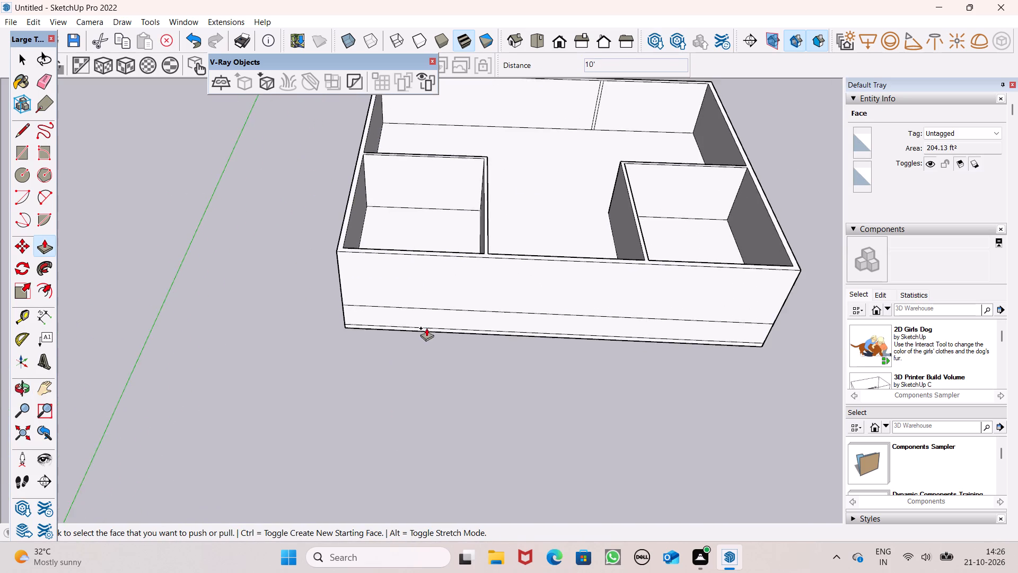
middle_click_drag(426, 328, 438, 235)
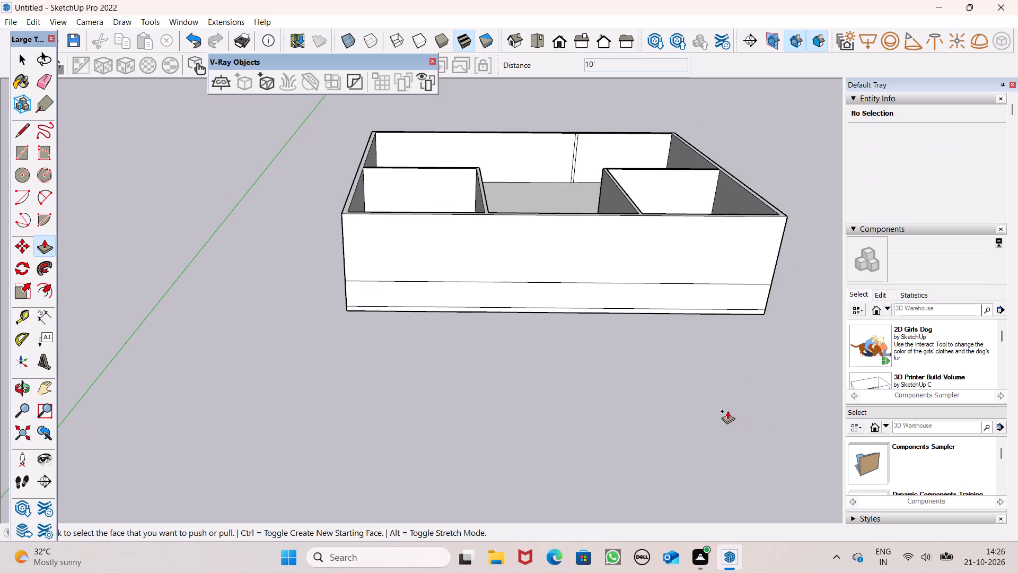
middle_click_drag(700, 416, 51, 505)
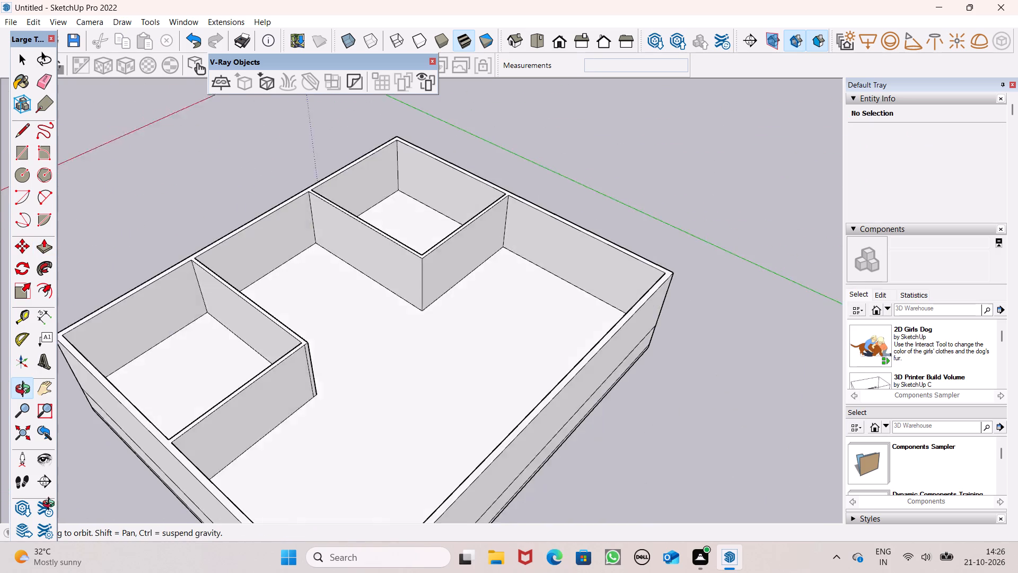
middle_click_drag(51, 505, 49, 503)
scroll(466, 420, "up", 1)
middle_click_drag(466, 426, 334, 474)
scroll(560, 292, "down", 4)
scroll(358, 31, "up", 1)
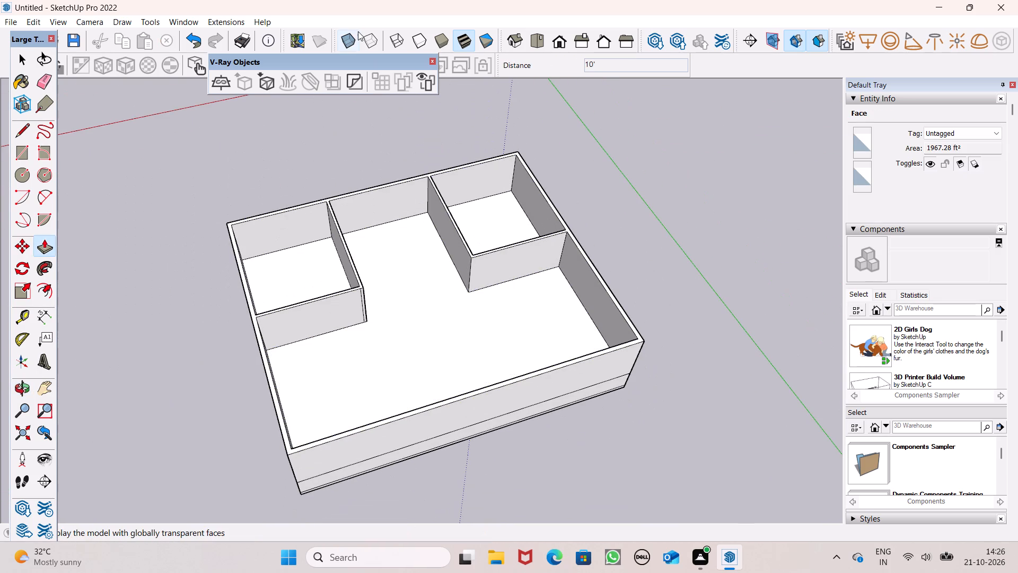
scroll(358, 31, "up", 2)
middle_click_drag(273, 112, 730, 119)
scroll(143, 303, "up", 1)
middle_click_drag(145, 303, 459, 263)
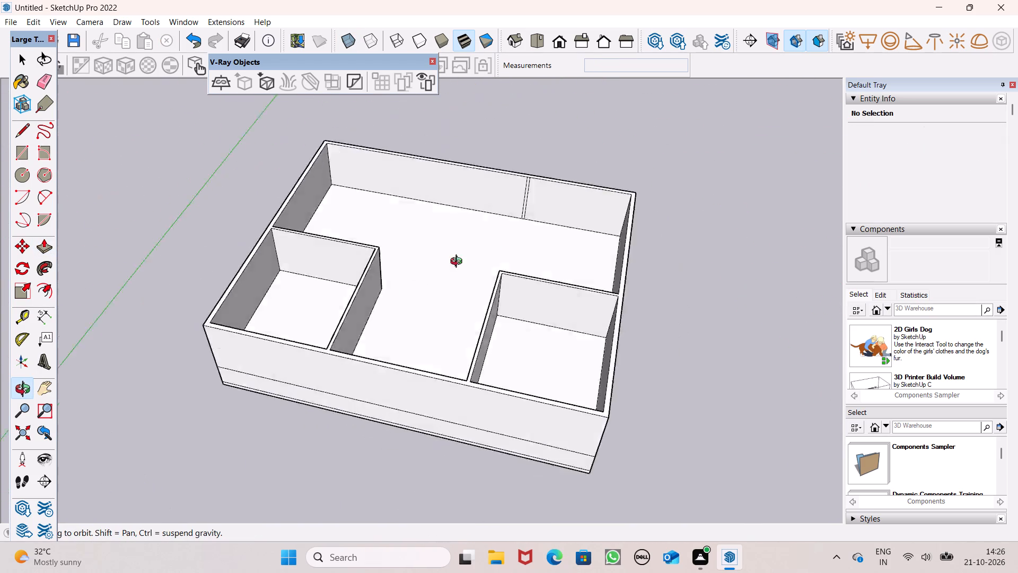
middle_click_drag(459, 263, 585, 204)
middle_click_drag(344, 322, 267, 385)
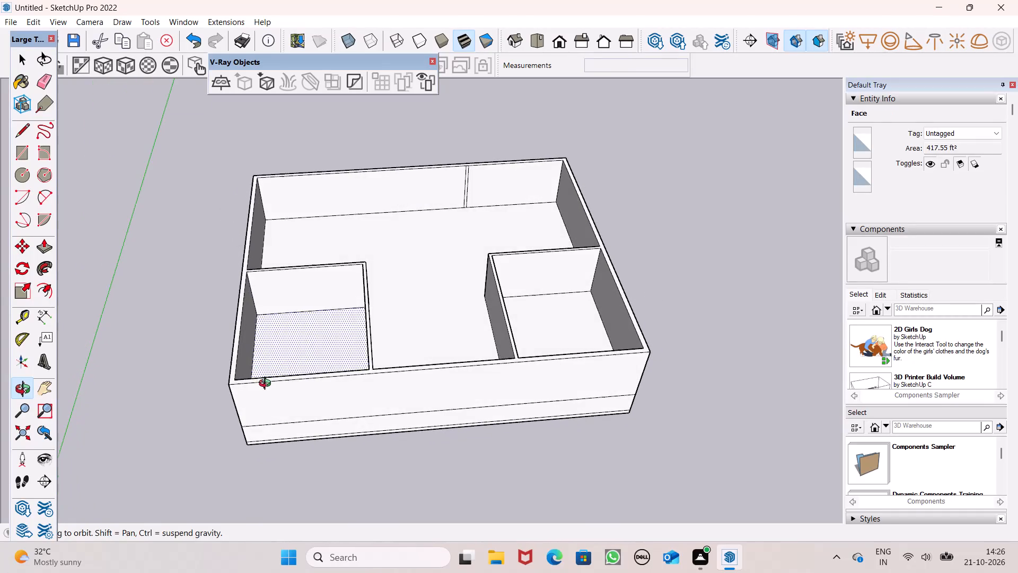
middle_click_drag(267, 385, 267, 385)
Draw a 10' vertical line on the front wall and a 9" line across its top, aligned with the left inner wall's room-side face.
left_click(29, 134)
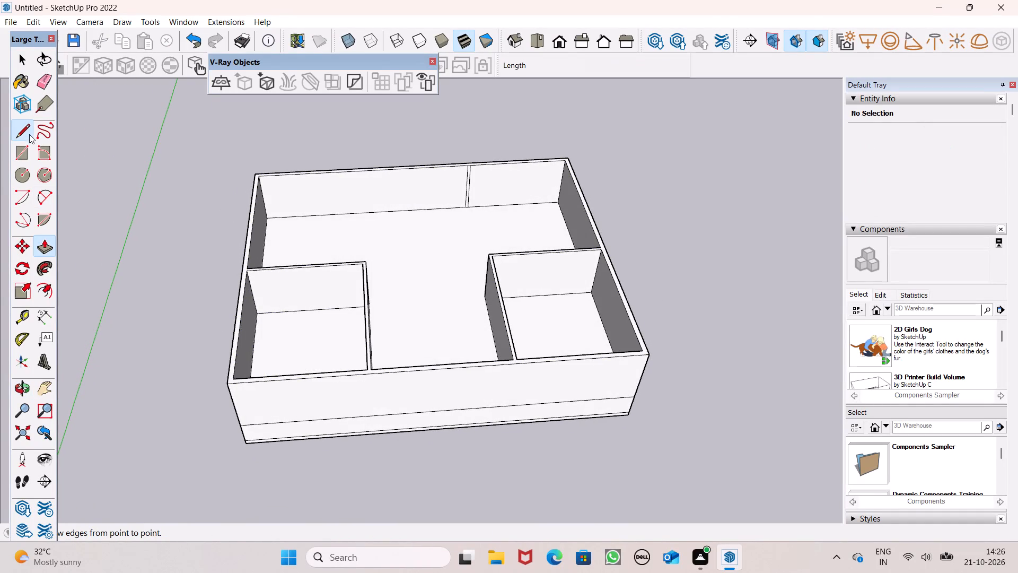
scroll(359, 414, "up", 7)
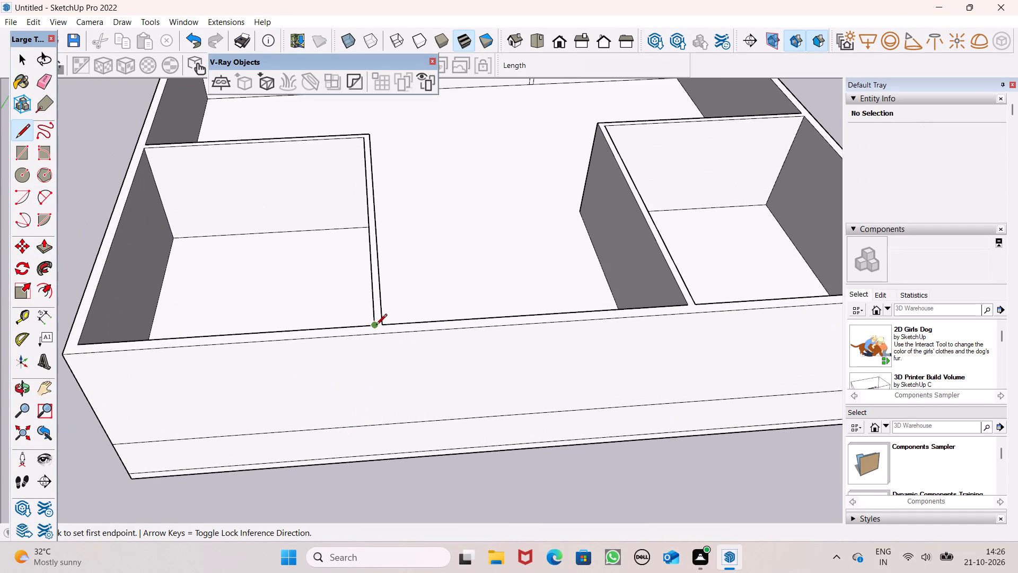
left_click(376, 326)
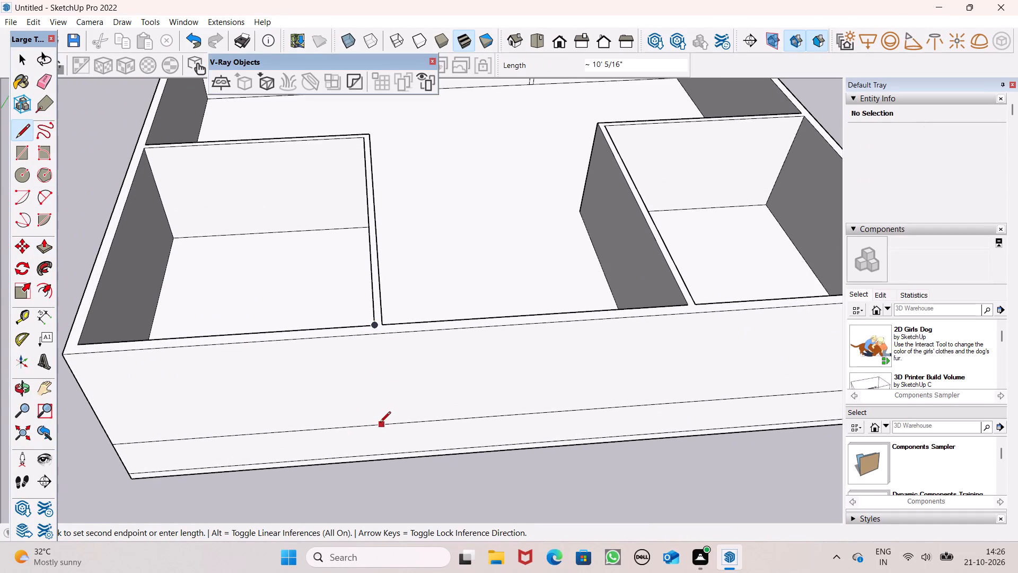
left_click(379, 425)
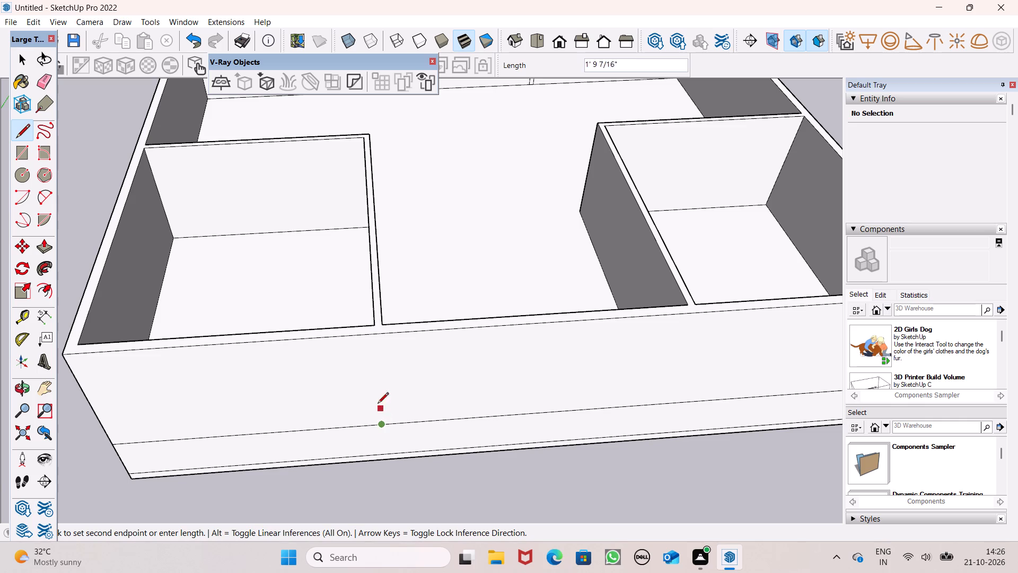
left_click(376, 335)
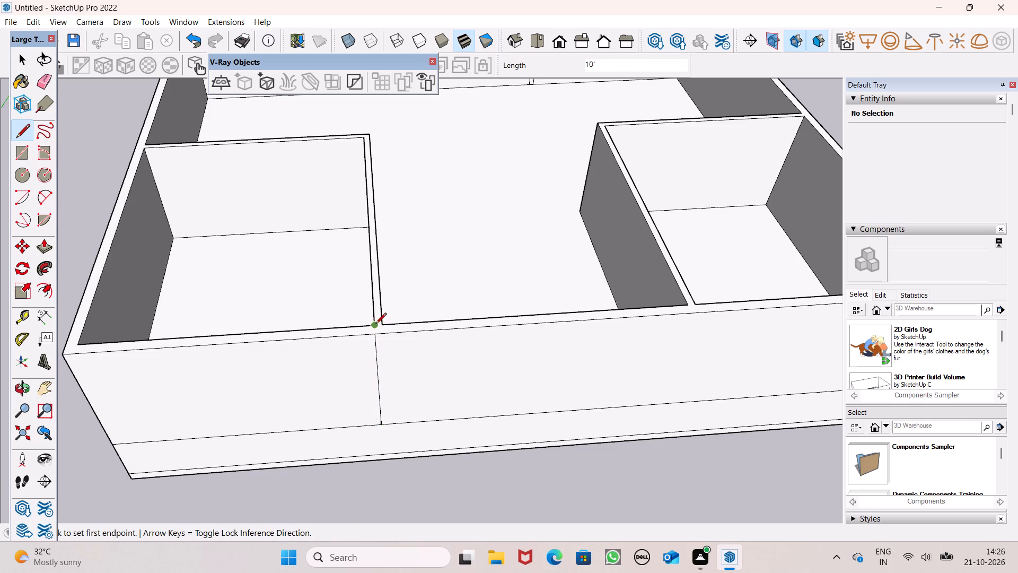
scroll(375, 324, "up", 8)
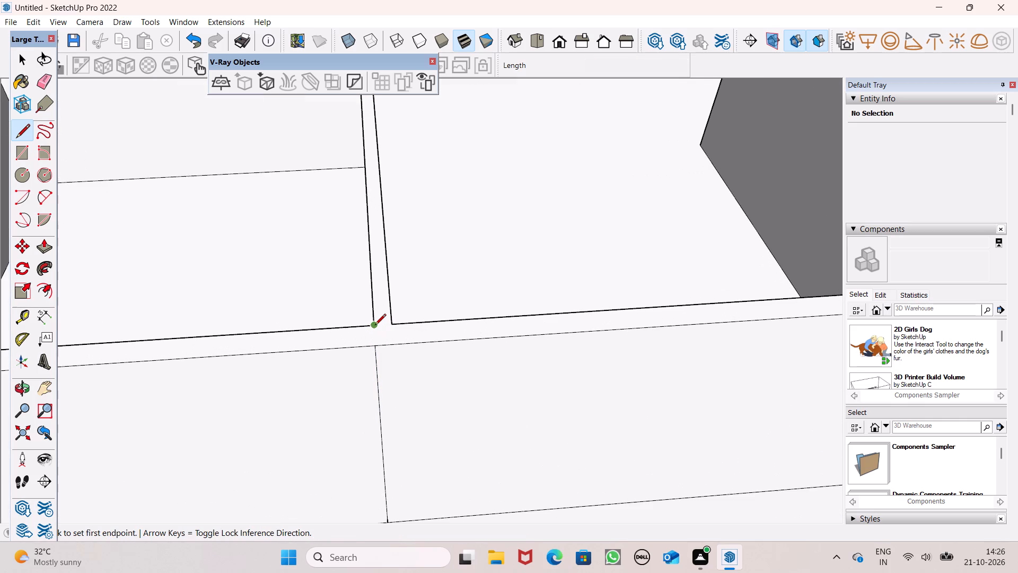
left_click(375, 326)
left_click(372, 348)
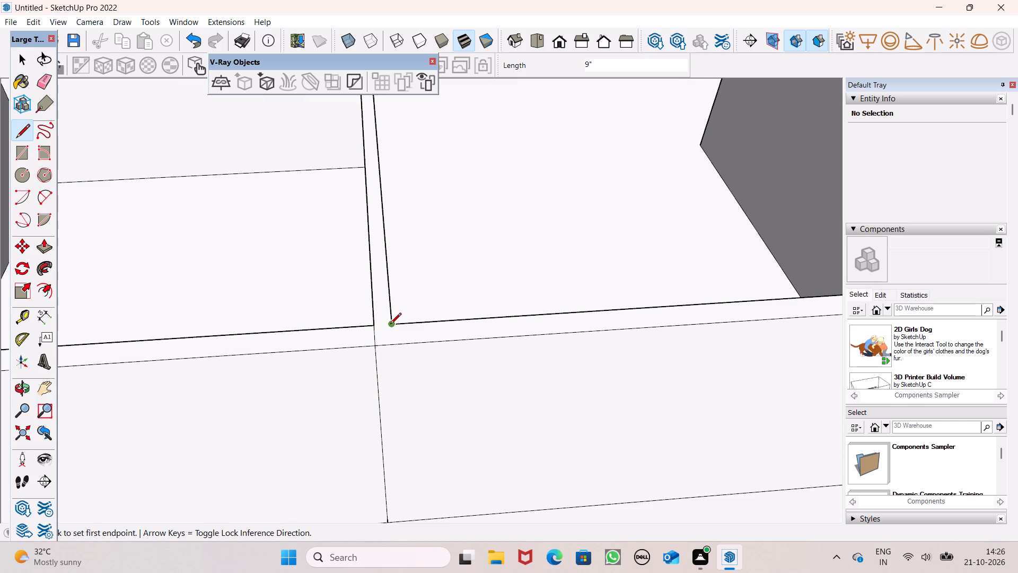
Draw a 9" line across the front wall's top and a 10' line down its face, aligned with the left inner wall's hall-side face.
left_click(390, 325)
left_click(393, 344)
left_click(393, 346)
scroll(399, 333, "down", 2)
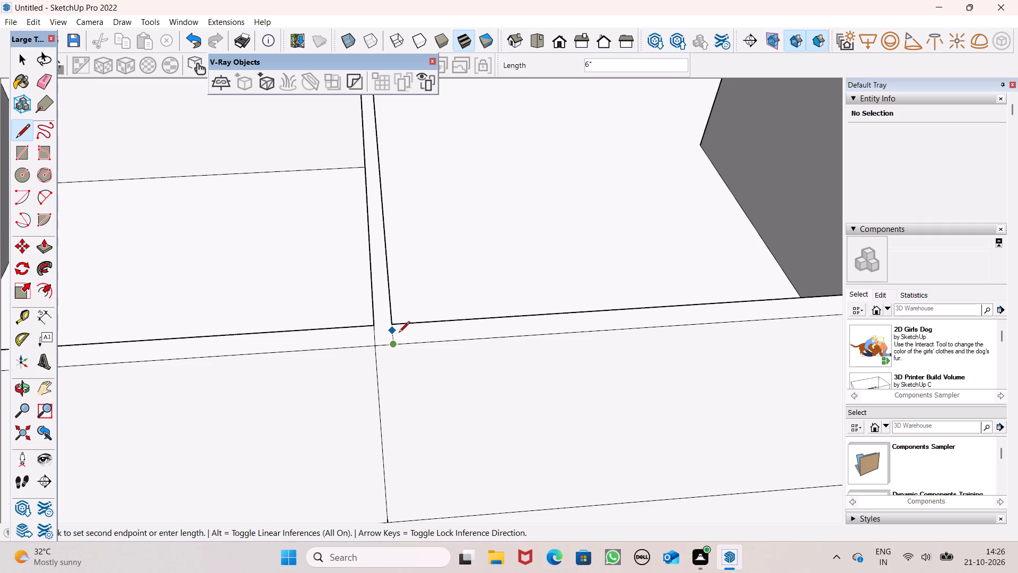
scroll(399, 333, "down", 5)
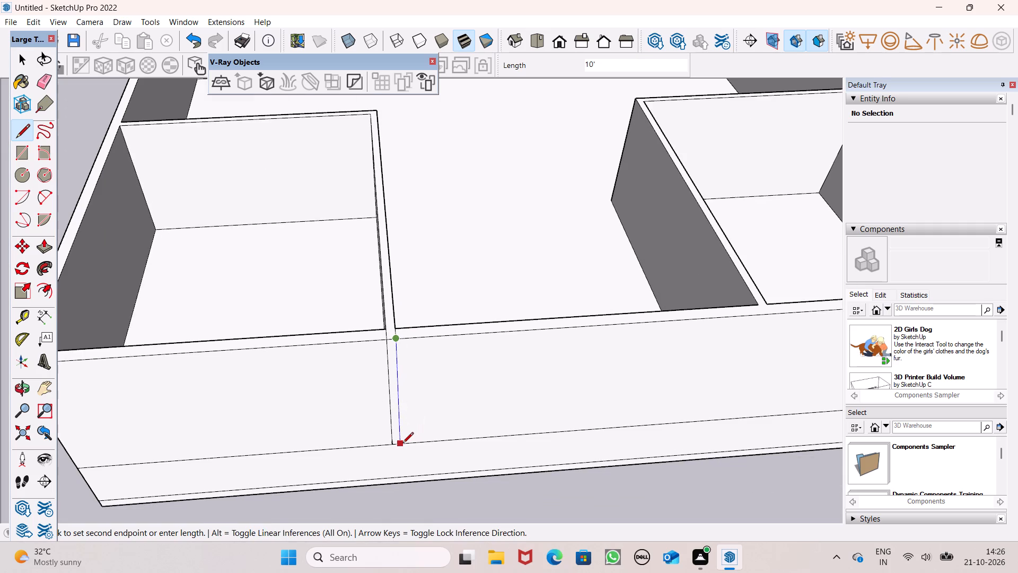
left_click(402, 444)
Draw a 9" line across the front wall's top and a 10' line down its face, aligned with the right inner wall's hall-side face.
scroll(181, 335, "down", 6)
scroll(496, 344, "up", 5)
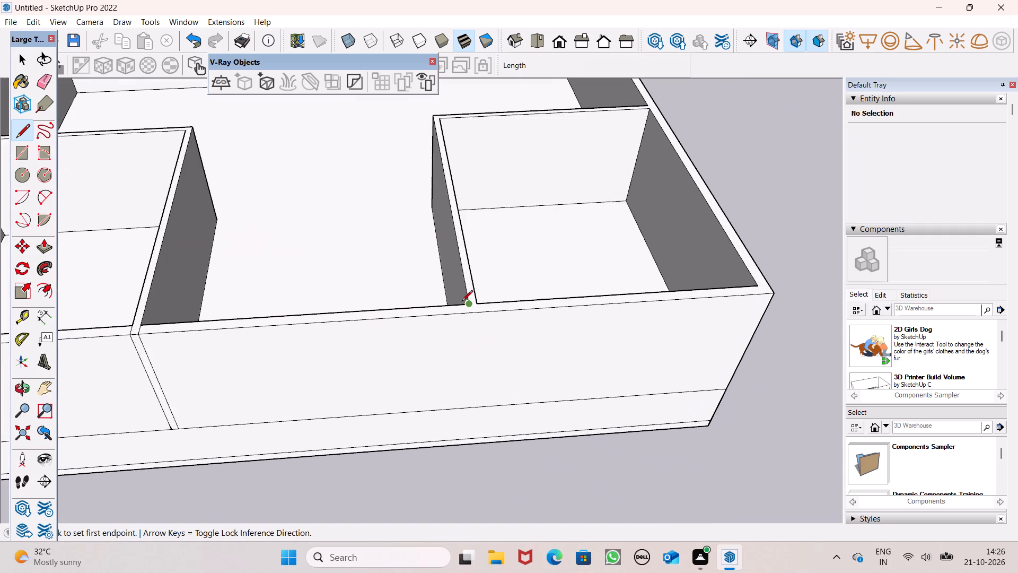
scroll(498, 291, "up", 5)
scroll(438, 311, "down", 2)
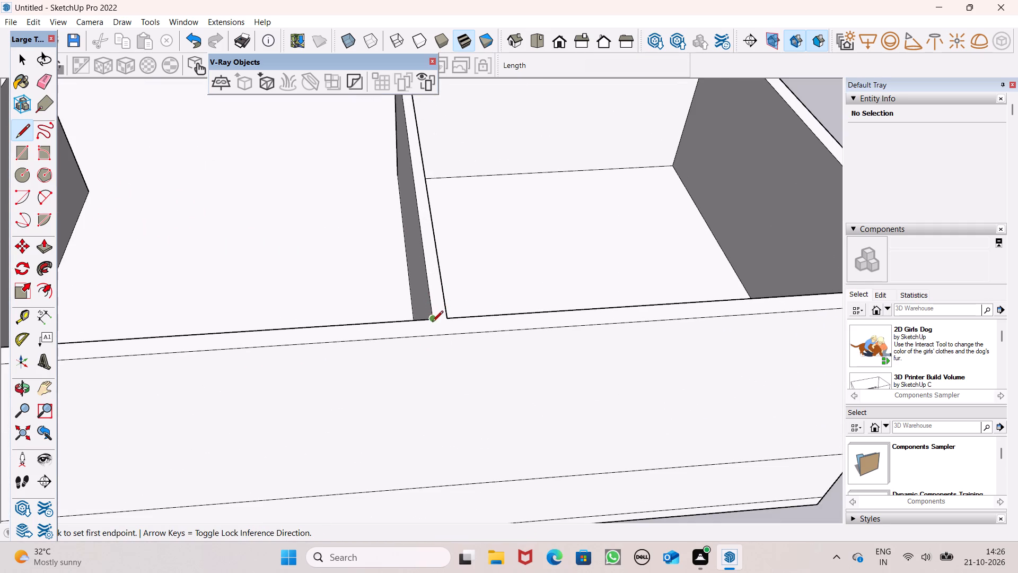
left_click(435, 317)
left_click(438, 333)
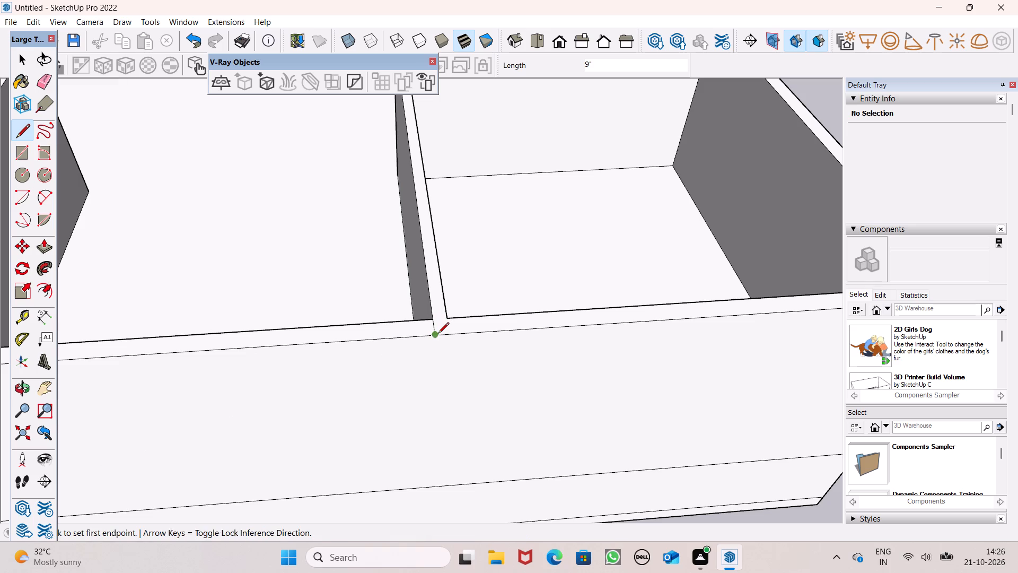
left_click(434, 336)
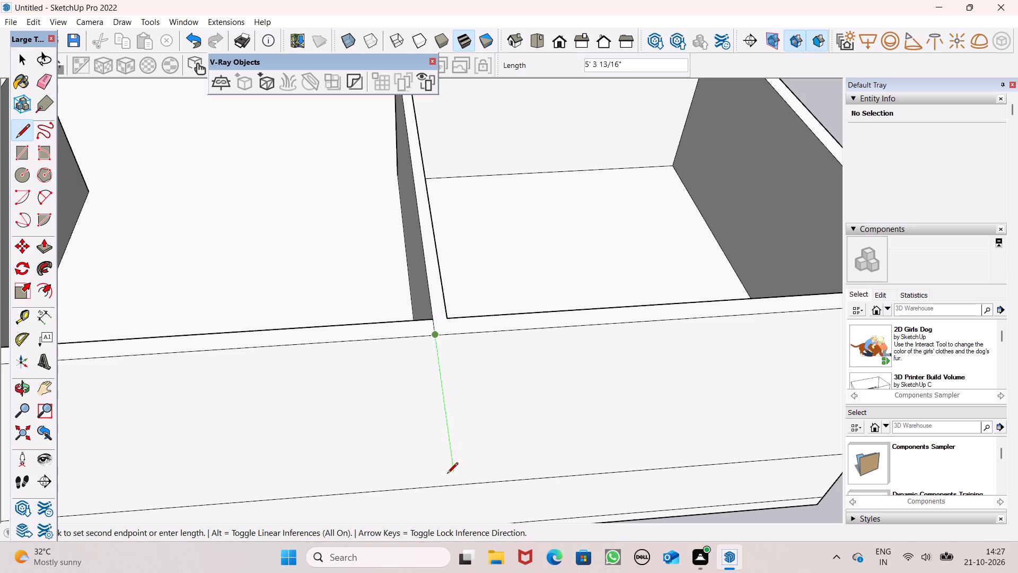
left_click(437, 488)
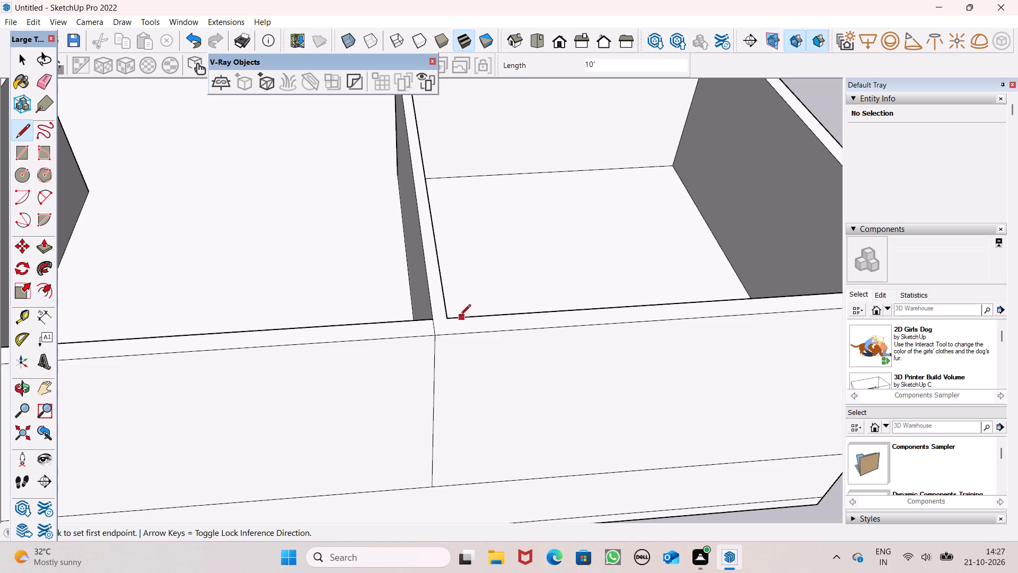
Draw a 9" line across the front wall's top and a 10' line down its face, aligned with the right inner wall's room-side face.
left_click(444, 316)
left_click(451, 338)
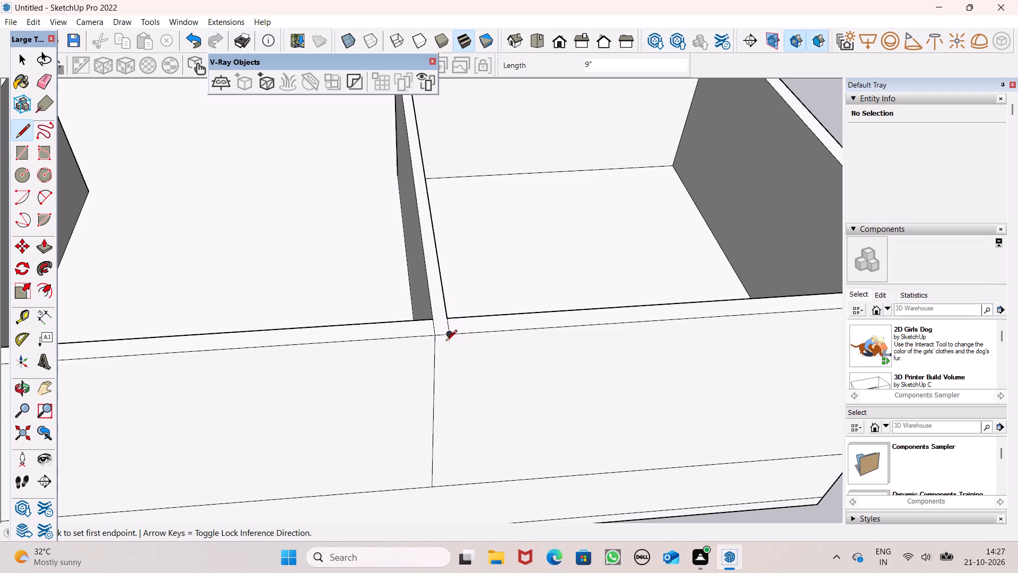
left_click(449, 336)
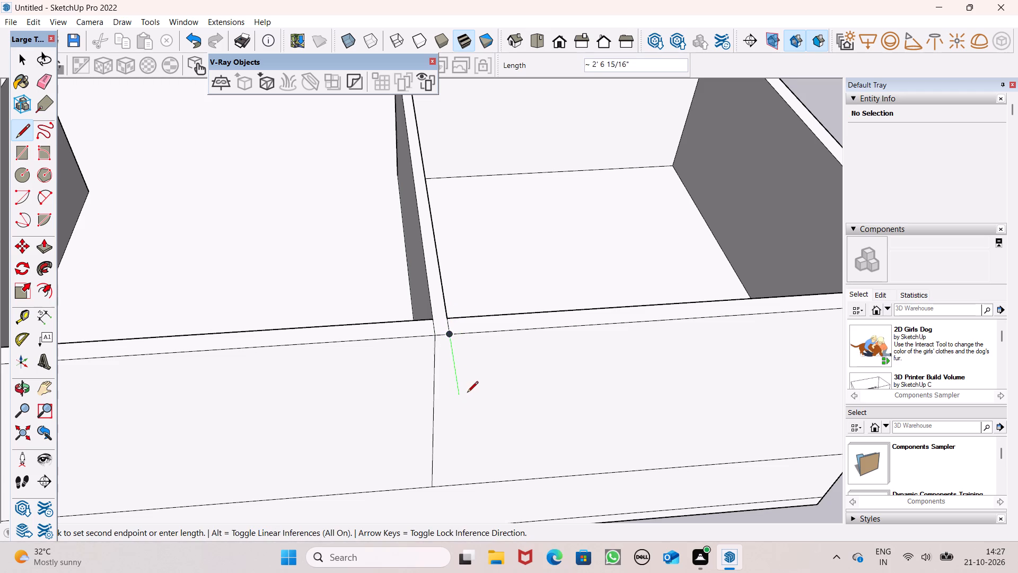
scroll(467, 393, "down", 2)
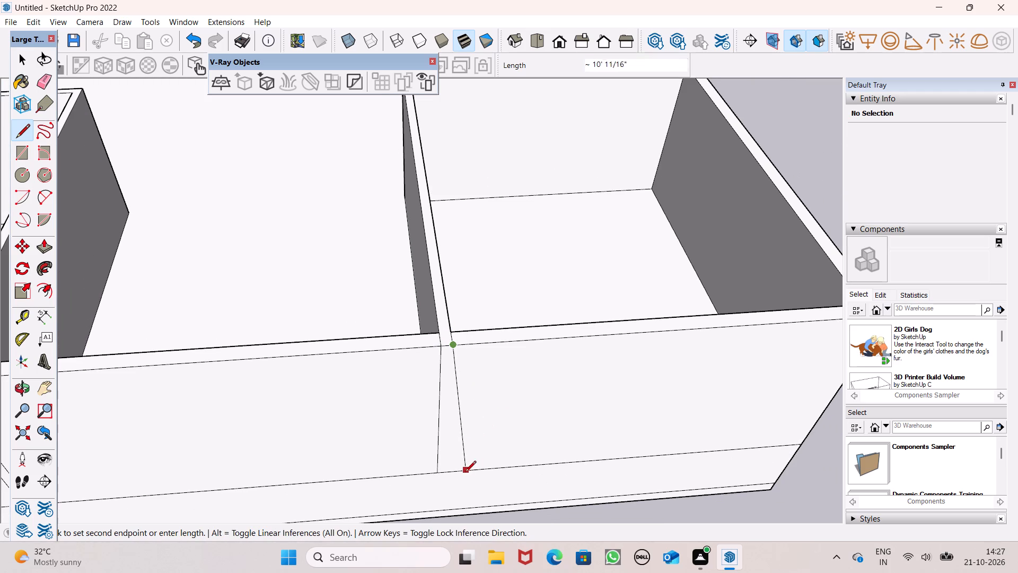
left_click(453, 471)
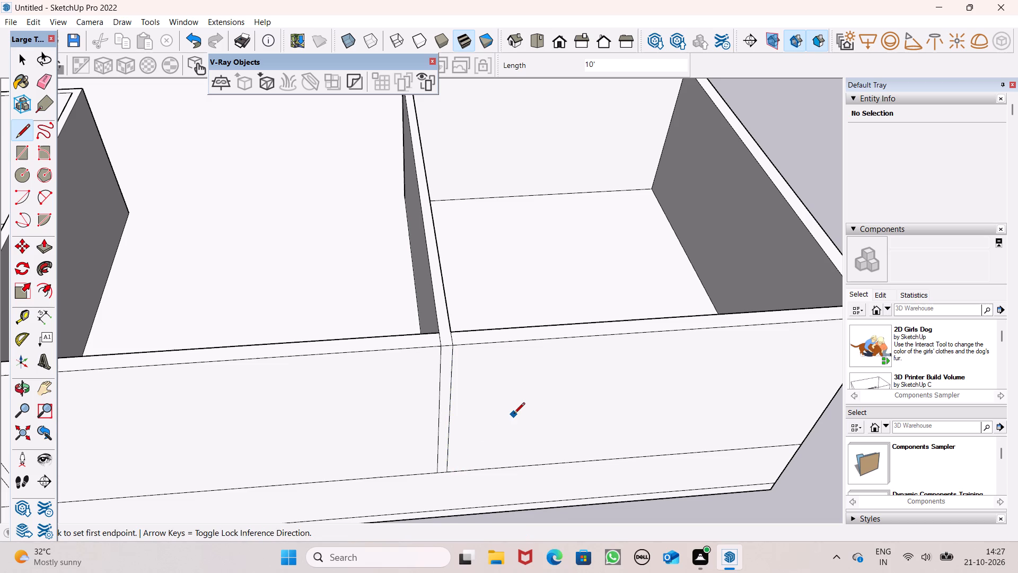
Examine the front wall's new dividing lines and the wall layout from the front and above.
scroll(514, 414, "down", 2)
scroll(573, 404, "down", 4)
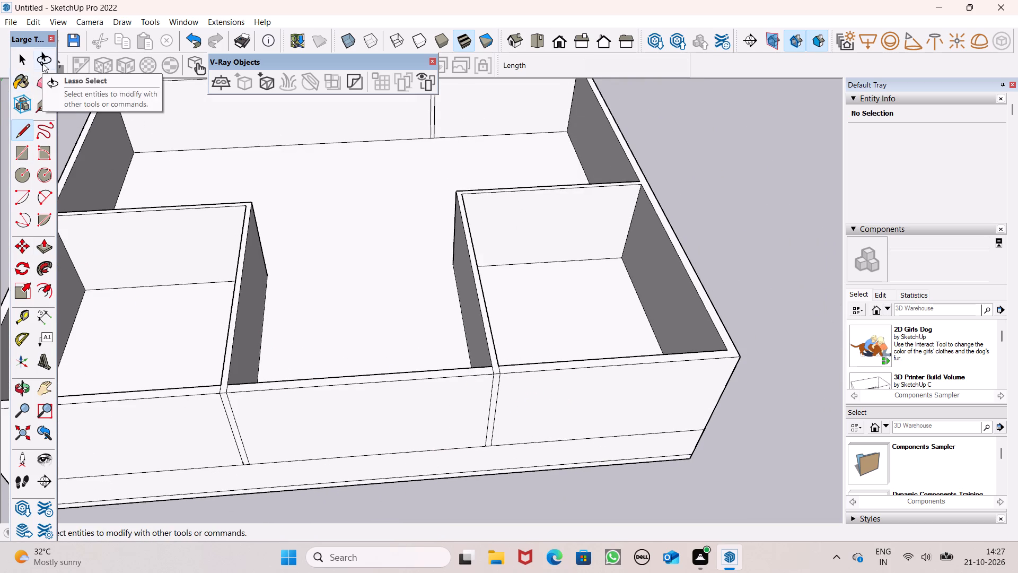
scroll(301, 220, "down", 2)
key("space")
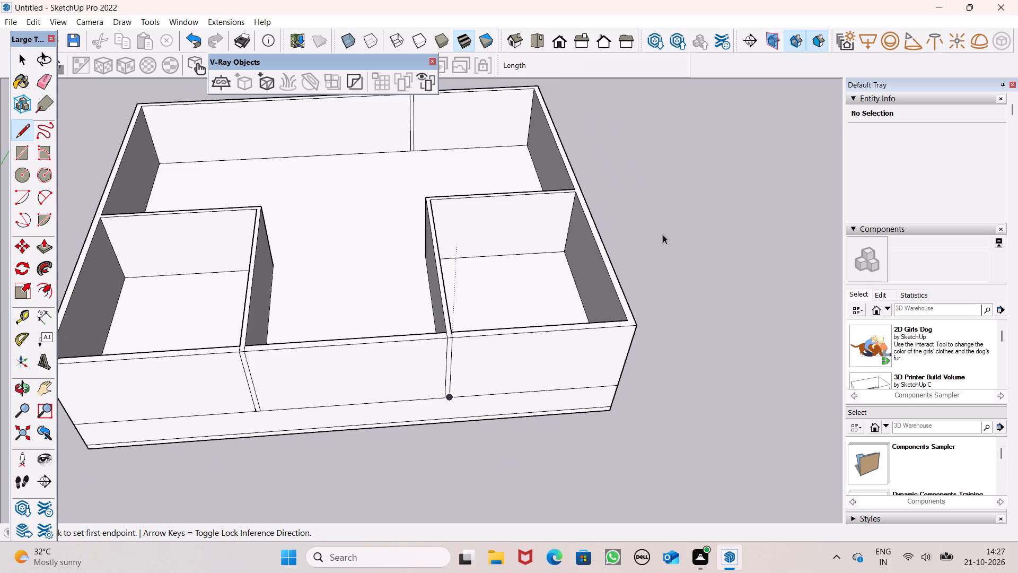
scroll(637, 225, "down", 1)
middle_click_drag(608, 276, 589, 289)
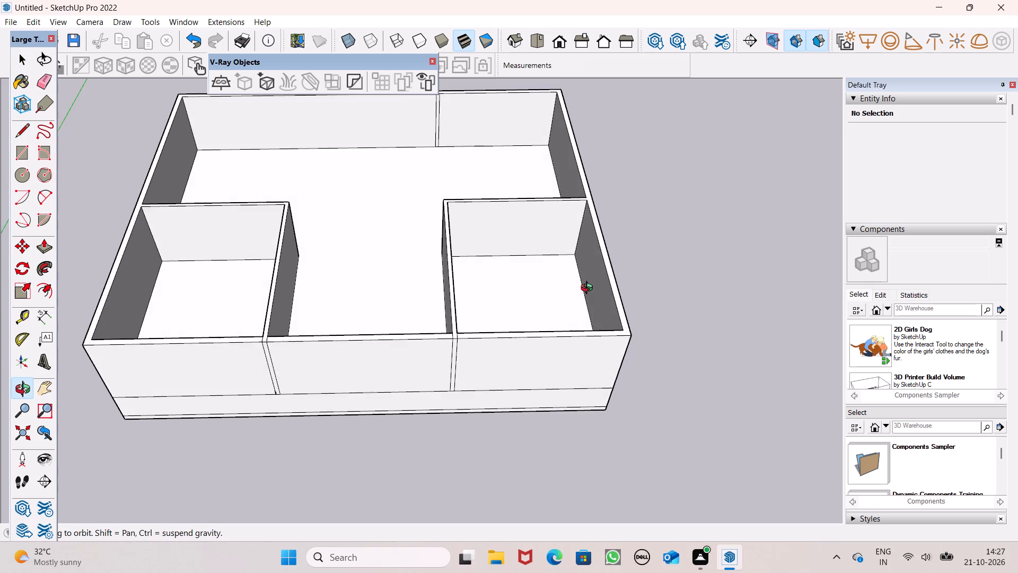
middle_click_drag(589, 289, 596, 279)
scroll(526, 222, "down", 5)
middle_click_drag(457, 255, 455, 283)
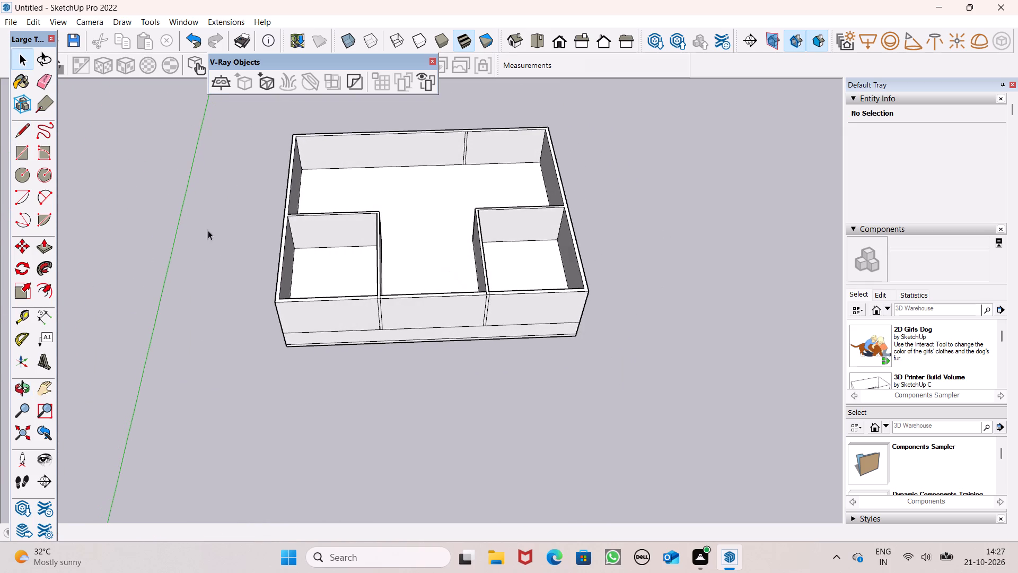
scroll(196, 230, "up", 2)
scroll(357, 221, "down", 4)
Push/Pull the front wall's inner face in the left front room about 7' 2" into the room.
middle_click_drag(443, 287, 0, 312)
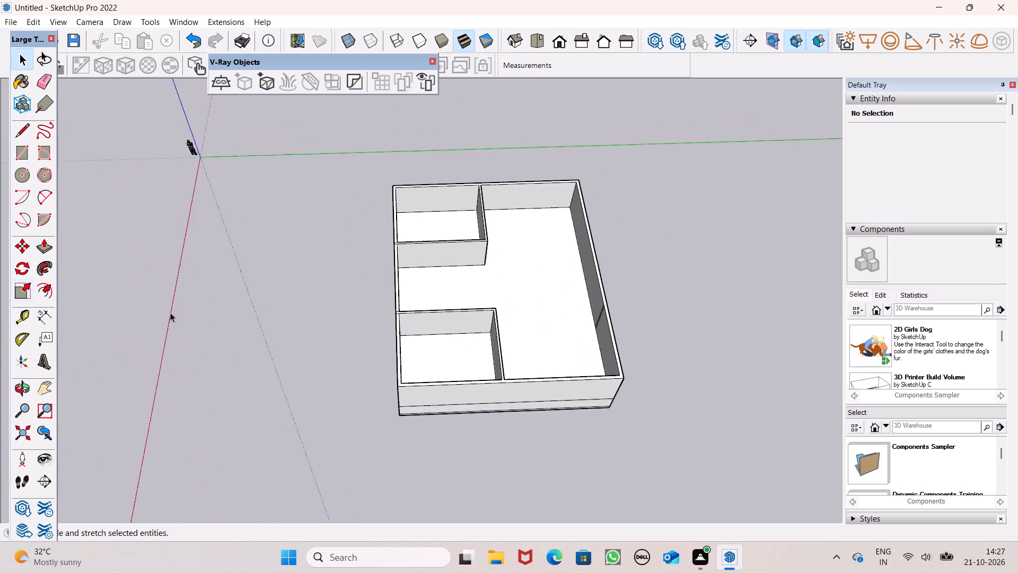
scroll(358, 301, "up", 1)
middle_click_drag(438, 307, 32, 264)
scroll(701, 256, "up", 1)
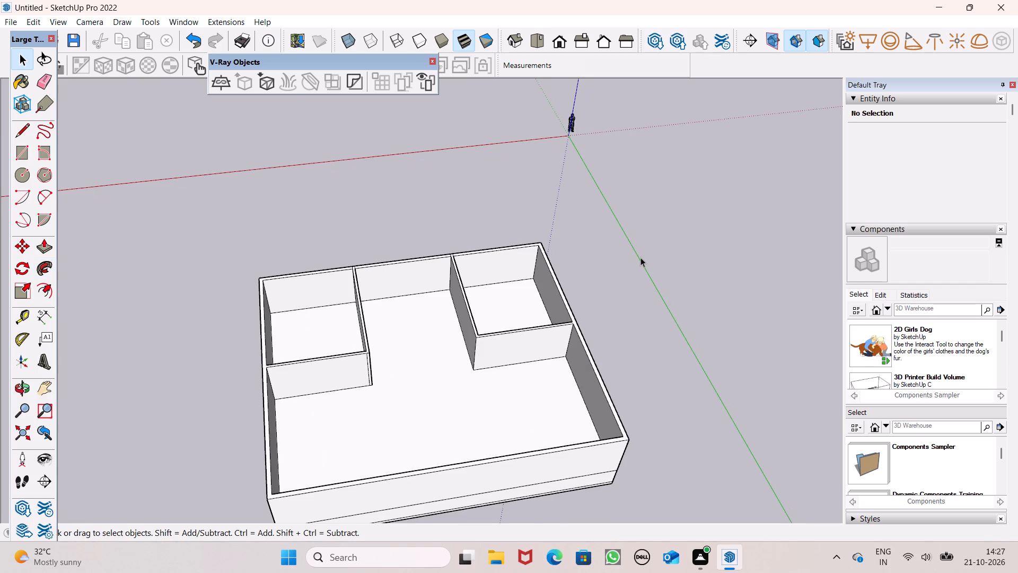
scroll(640, 257, "up", 2)
left_click(47, 251)
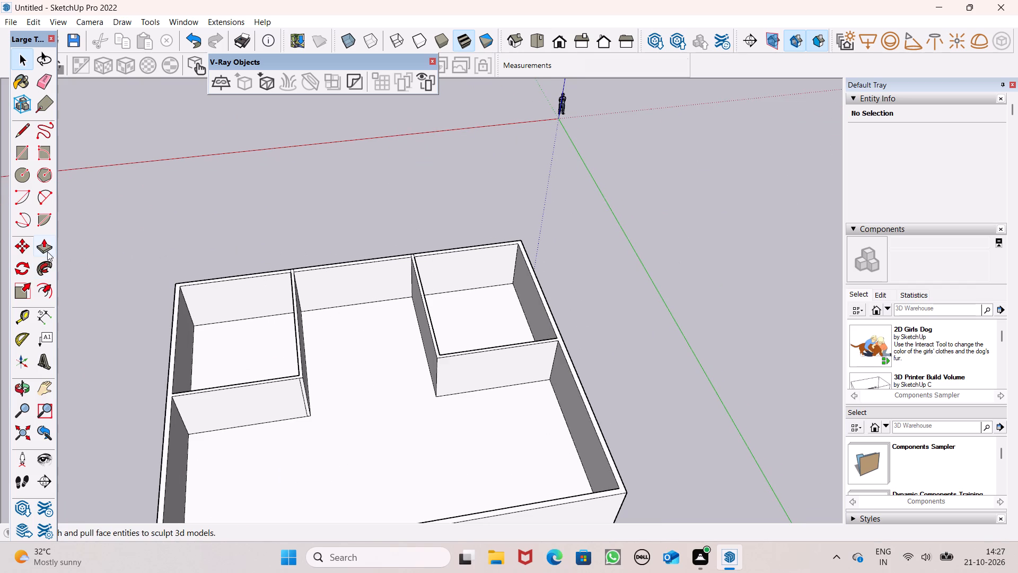
left_click_drag(472, 274, 482, 301)
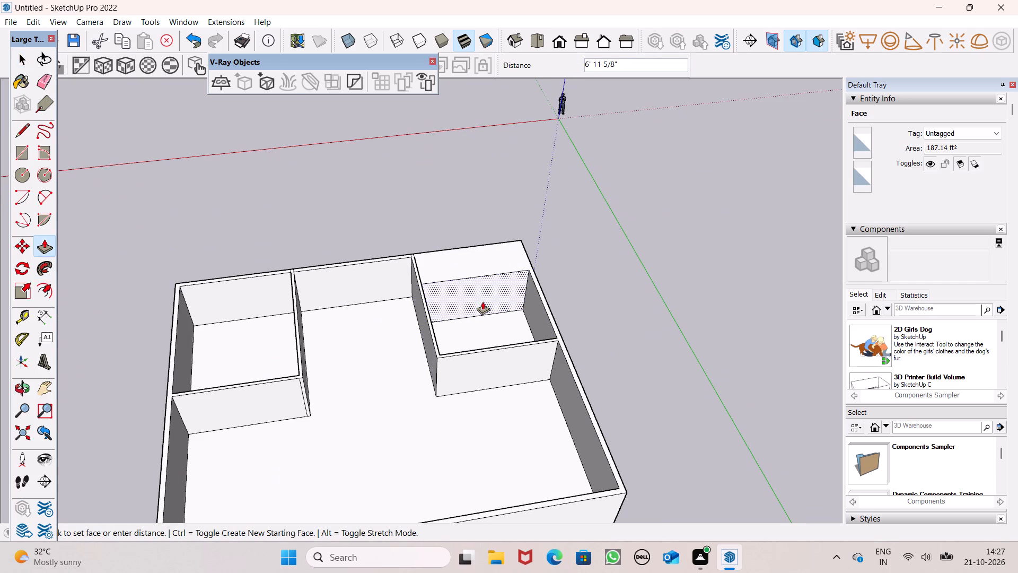
left_click_drag(482, 301, 485, 301)
double_click(485, 301)
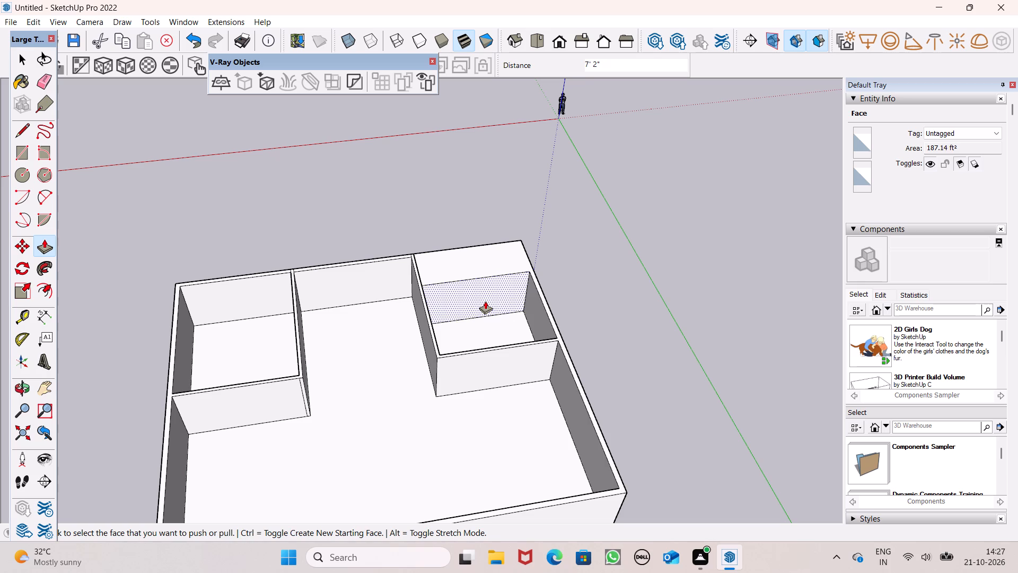
Readjust the left front room's inner front-wall face with Push/Pull, ending with a move of about 1' 8" into the room.
left_click_drag(482, 322, 476, 299)
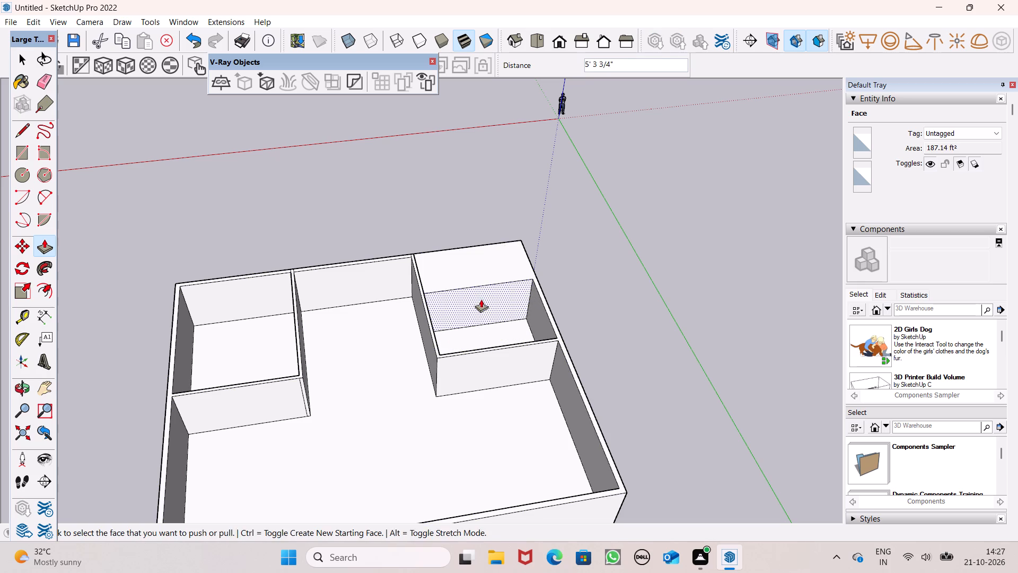
middle_click_drag(348, 322, 531, 355)
scroll(521, 263, "up", 2)
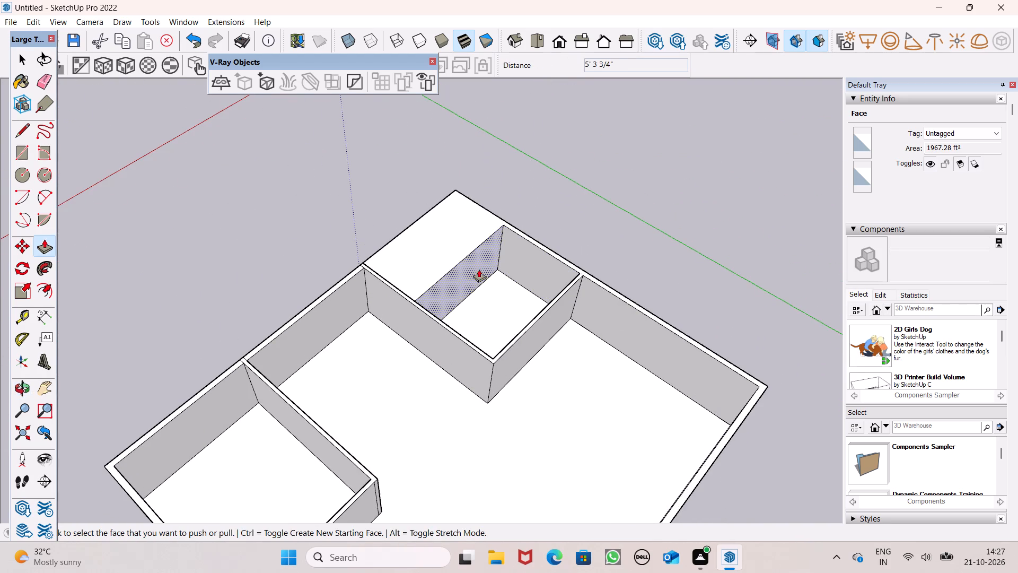
left_click_drag(467, 281, 460, 274)
double_click(460, 272)
left_click(460, 266)
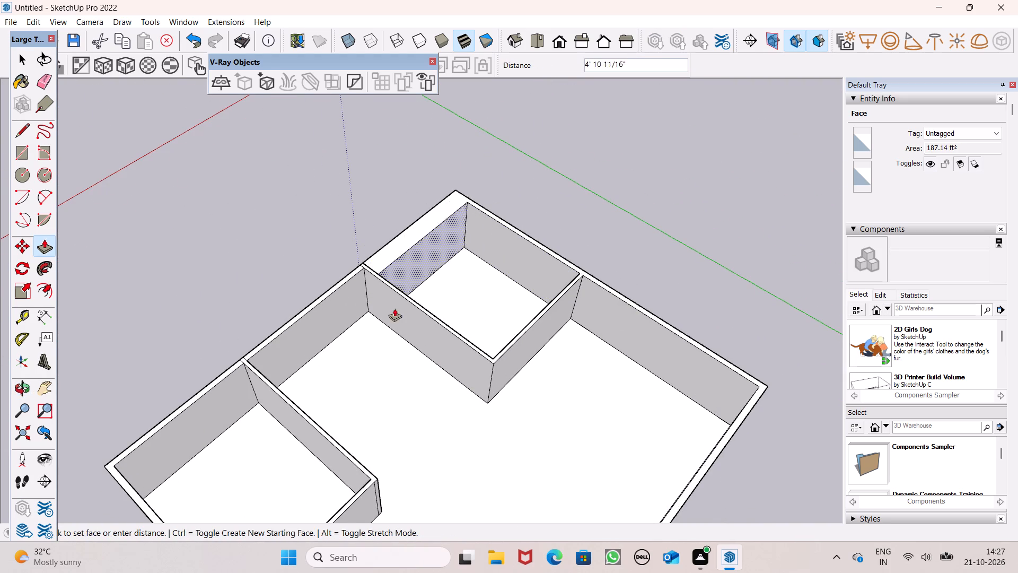
left_click(424, 294)
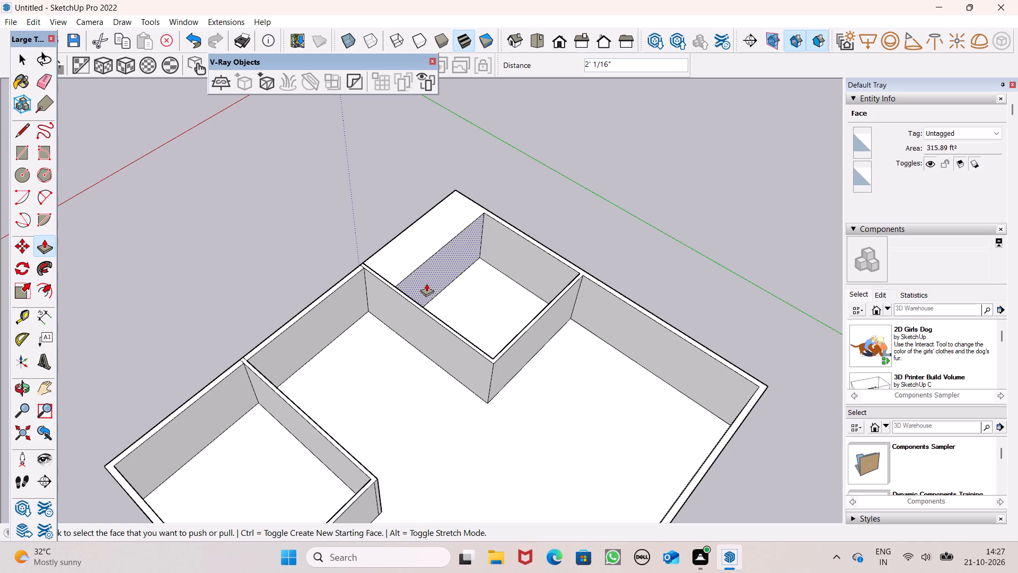
left_click_drag(426, 283, 433, 292)
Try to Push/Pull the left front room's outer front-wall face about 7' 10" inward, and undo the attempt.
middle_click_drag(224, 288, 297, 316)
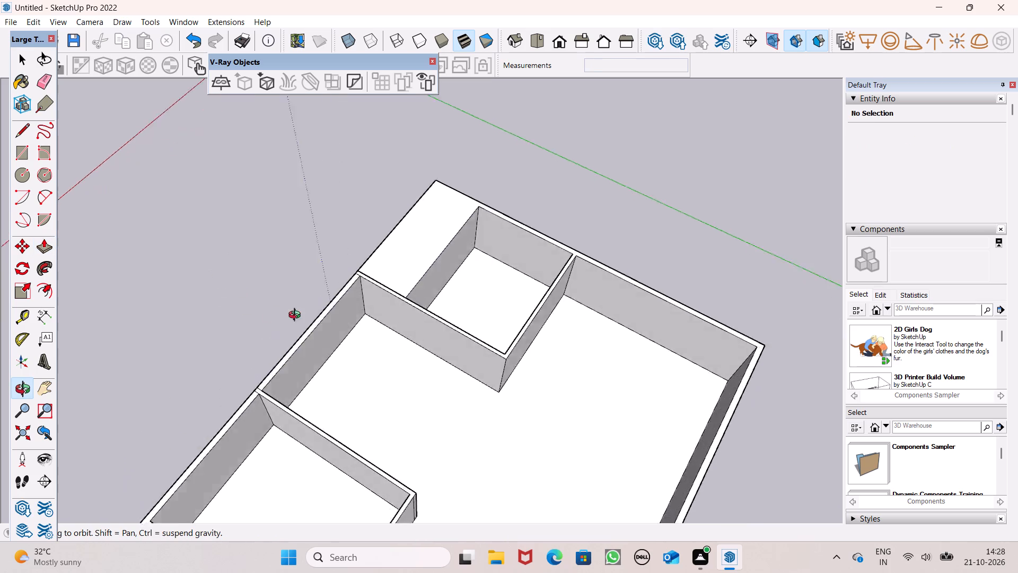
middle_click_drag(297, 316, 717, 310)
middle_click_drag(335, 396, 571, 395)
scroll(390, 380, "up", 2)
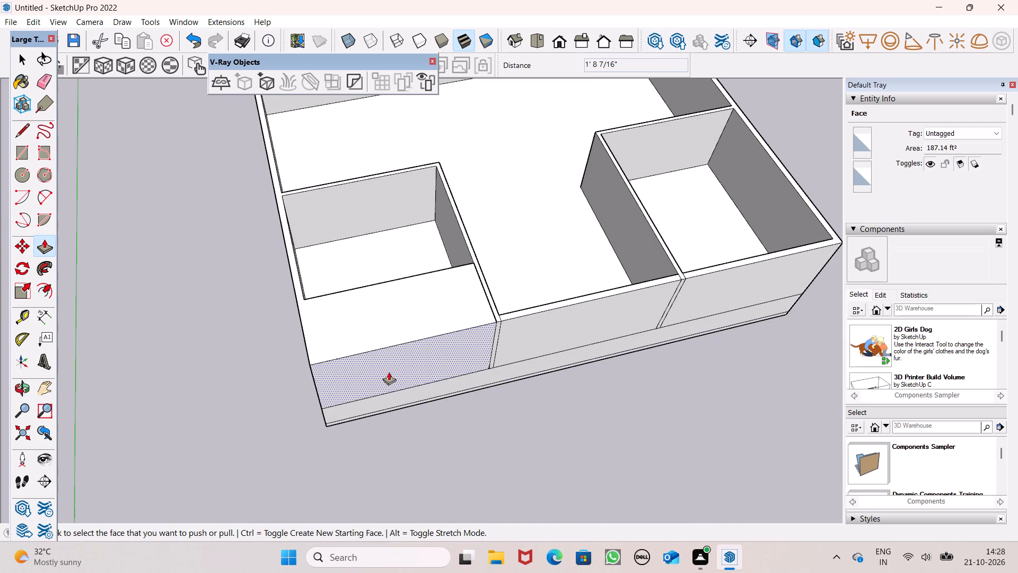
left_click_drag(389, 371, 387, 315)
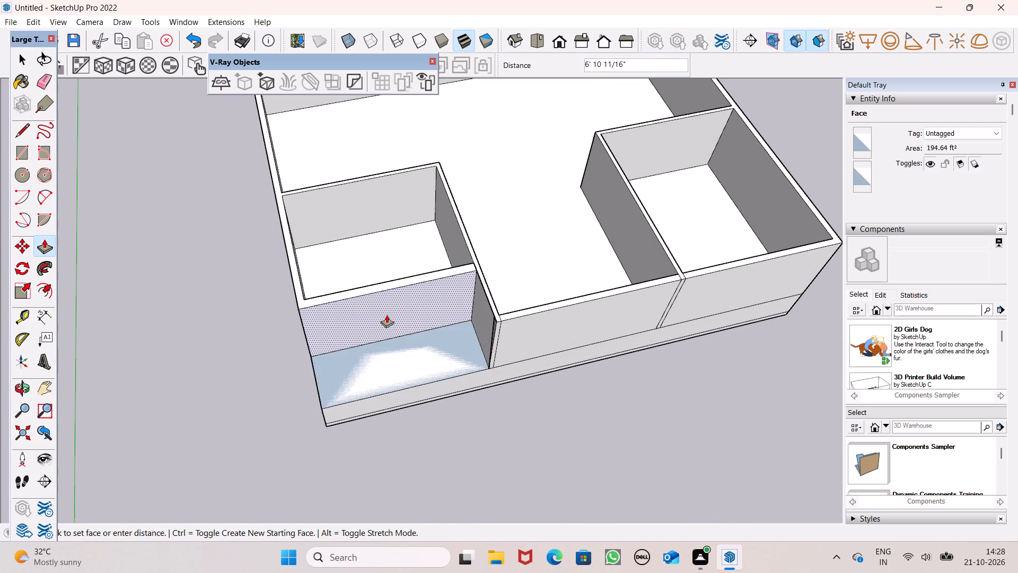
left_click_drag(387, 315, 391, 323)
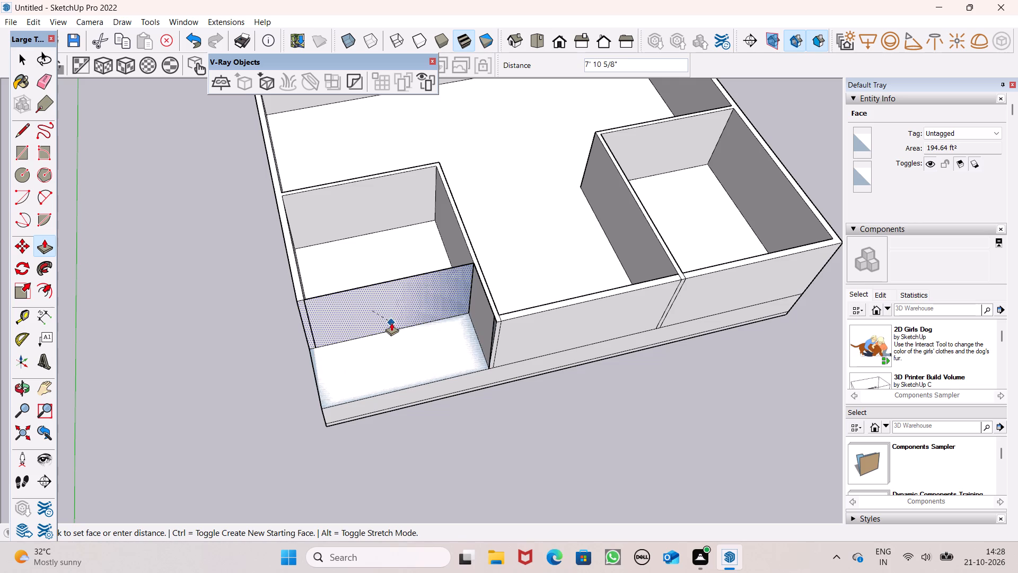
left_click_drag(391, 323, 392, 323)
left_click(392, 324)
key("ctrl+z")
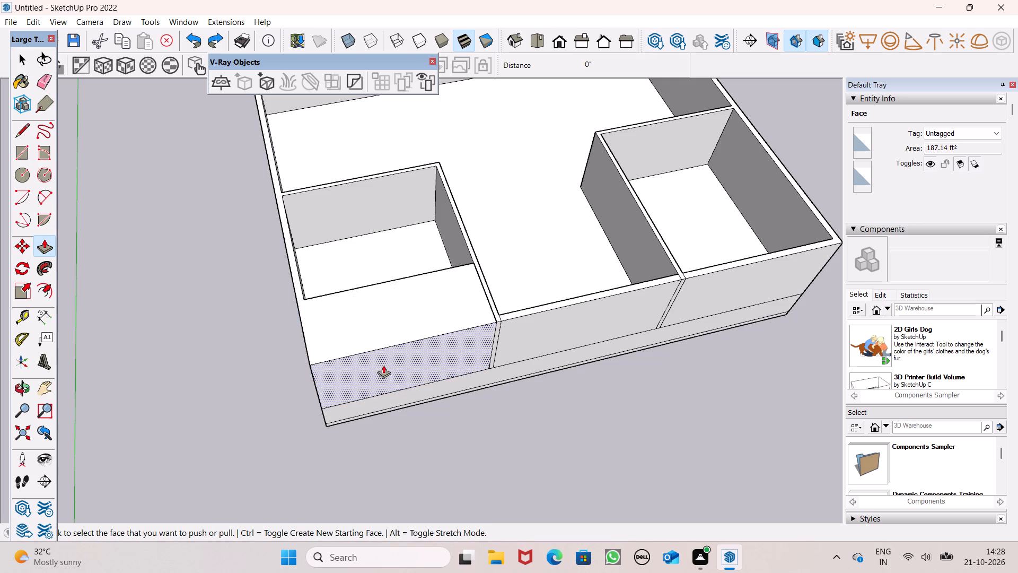
Push/Pull the left front room's outer front-wall face 7' inward to recess that bay, leaving a thin wall.
left_click_drag(388, 376, 396, 316)
Examine the recessed left bay and the room layout from the back, the front and above.
scroll(106, 386, "down", 3)
middle_click_drag(370, 414, 0, 431)
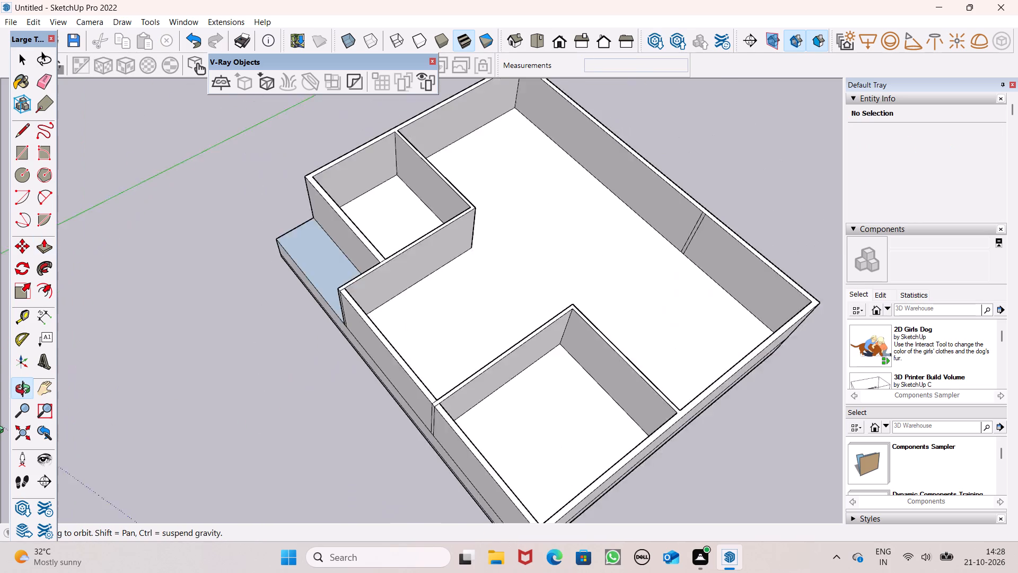
middle_click_drag(0, 431, 0, 422)
middle_click_drag(722, 378, 472, 364)
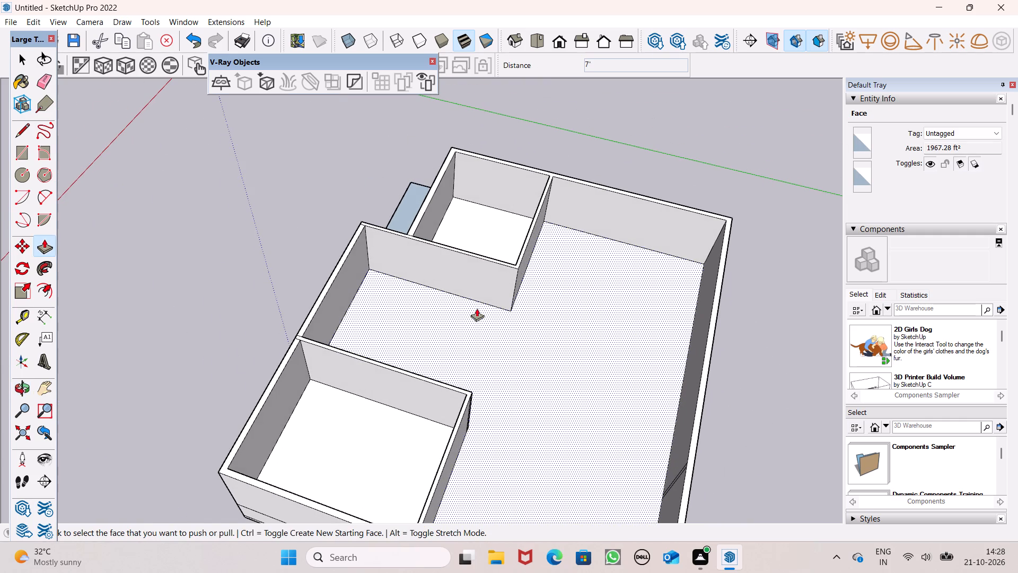
middle_click_drag(383, 100, 758, 93)
scroll(281, 211, "up", 1)
middle_click_drag(284, 210, 328, 182)
middle_click_drag(269, 246, 389, 279)
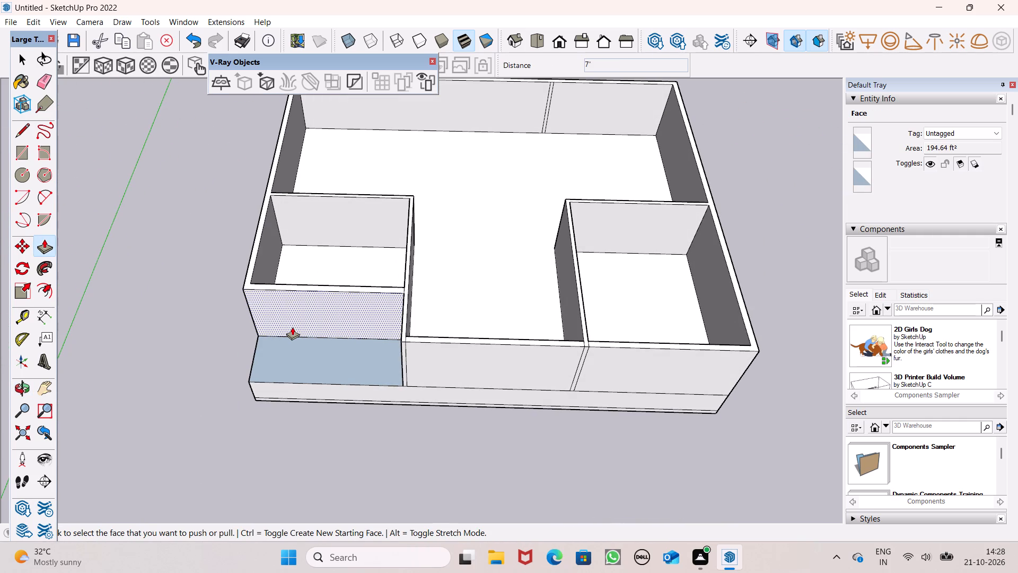
scroll(291, 327, "down", 1)
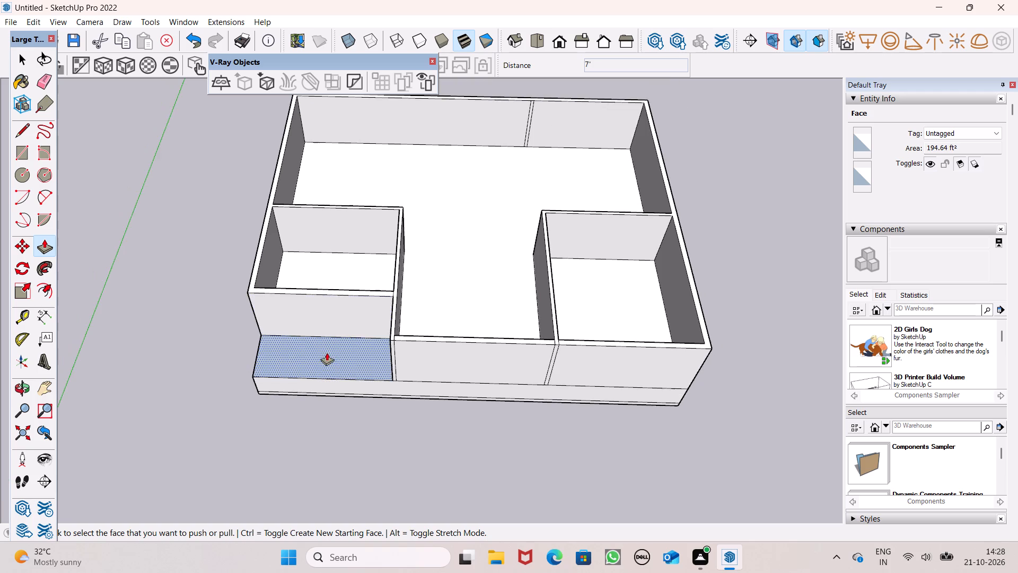
middle_click_drag(327, 352, 342, 297)
scroll(425, 258, "down", 3)
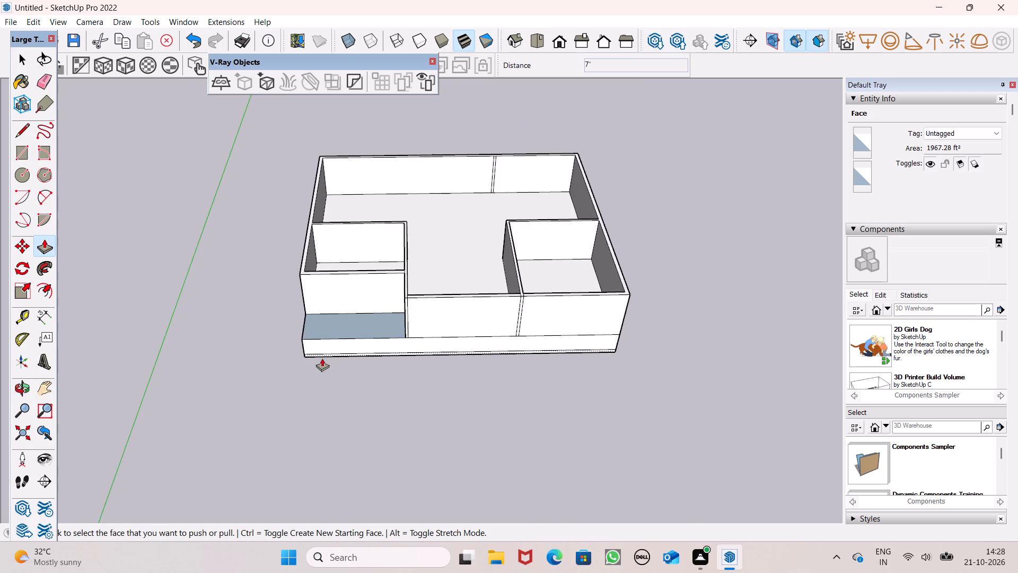
scroll(332, 341, "up", 1)
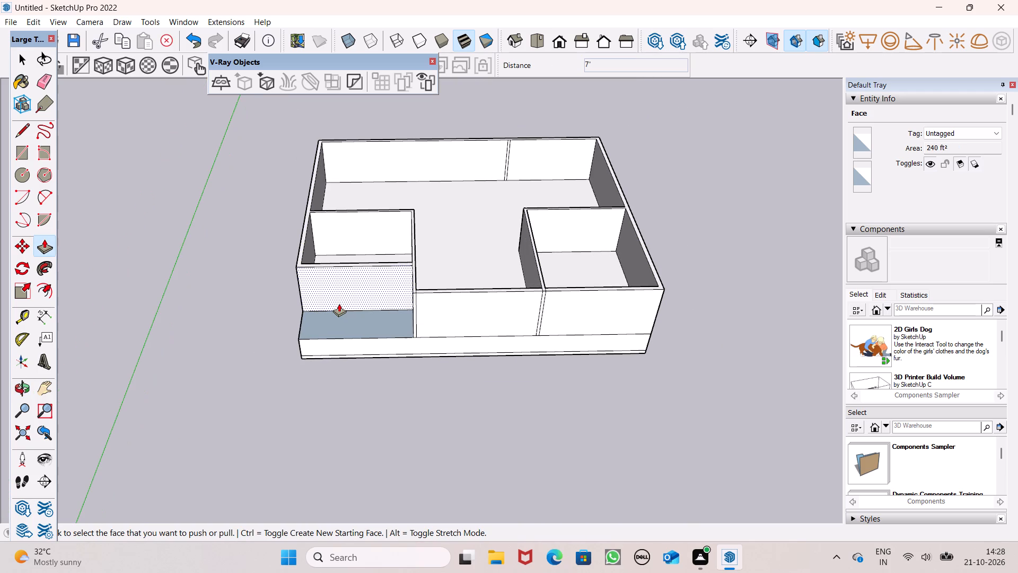
middle_click_drag(344, 317, 360, 419)
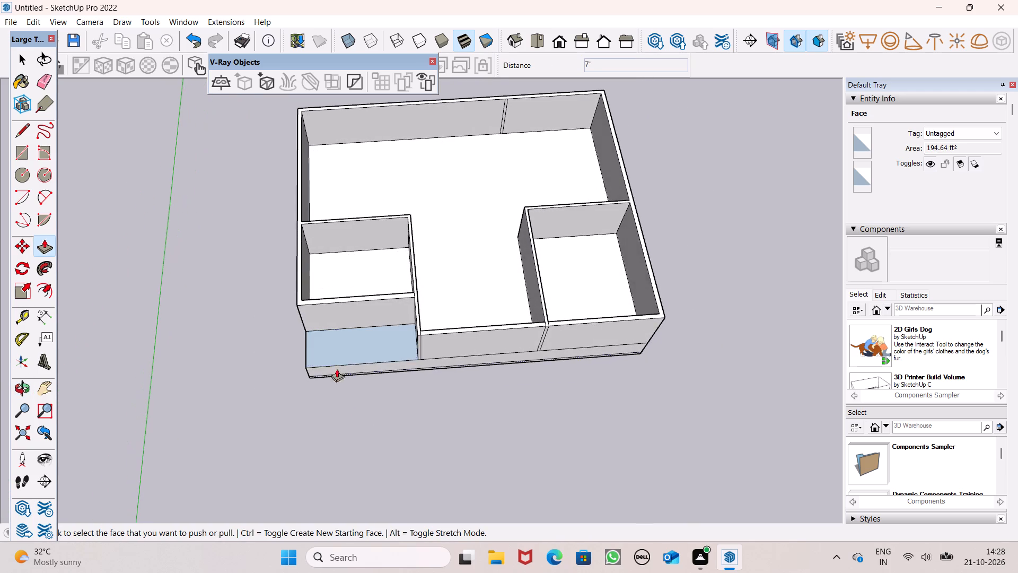
scroll(344, 333, "up", 1)
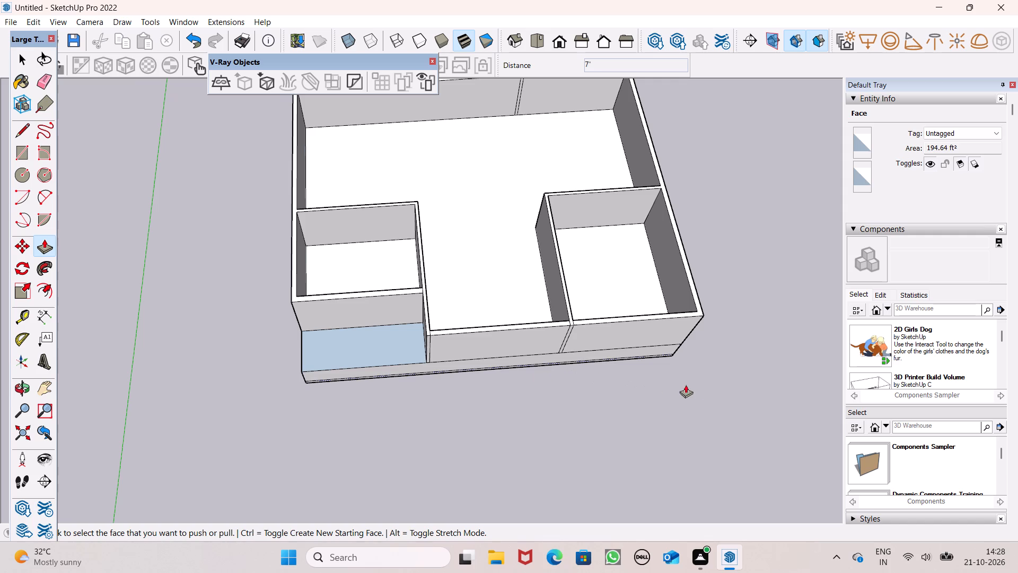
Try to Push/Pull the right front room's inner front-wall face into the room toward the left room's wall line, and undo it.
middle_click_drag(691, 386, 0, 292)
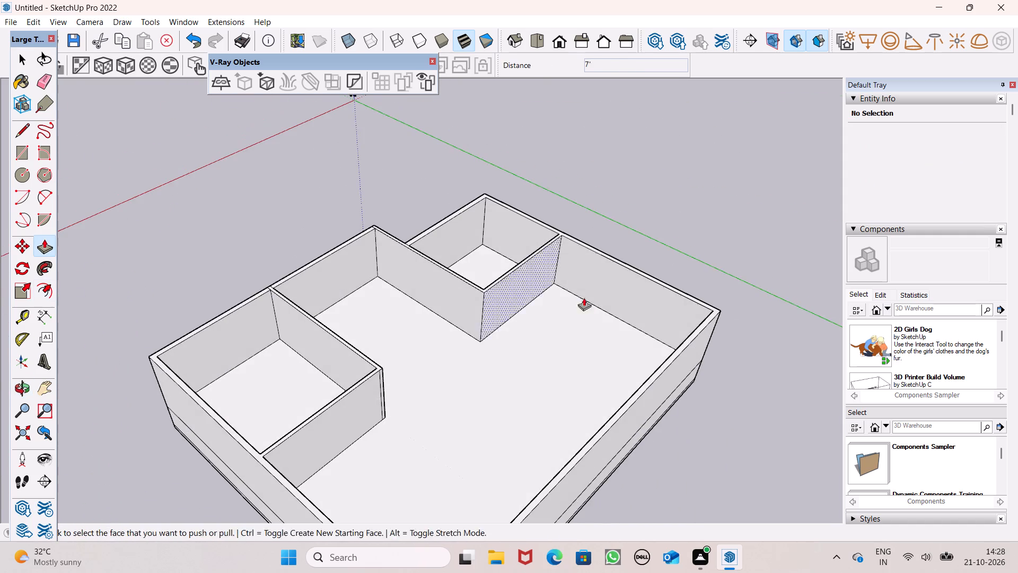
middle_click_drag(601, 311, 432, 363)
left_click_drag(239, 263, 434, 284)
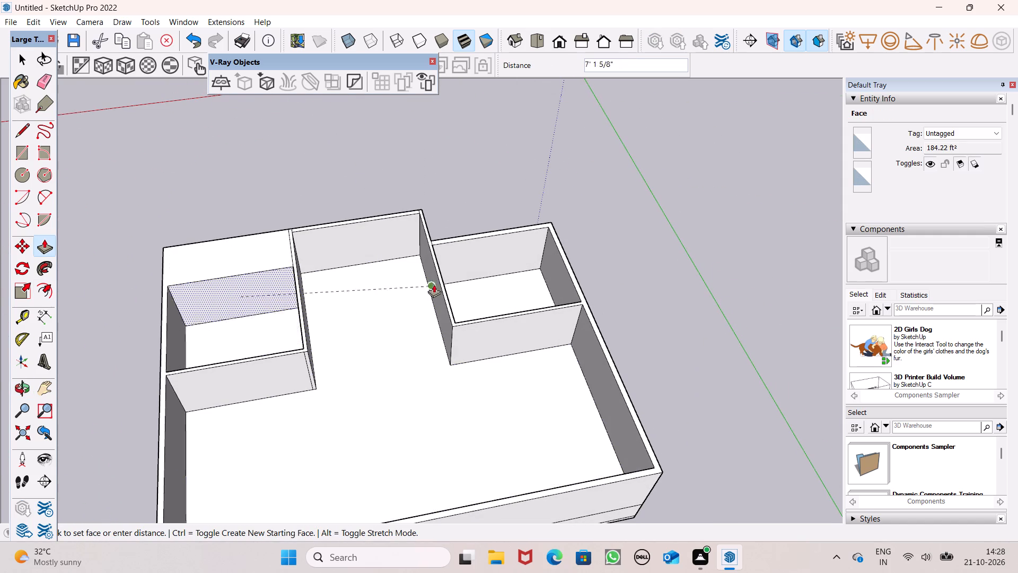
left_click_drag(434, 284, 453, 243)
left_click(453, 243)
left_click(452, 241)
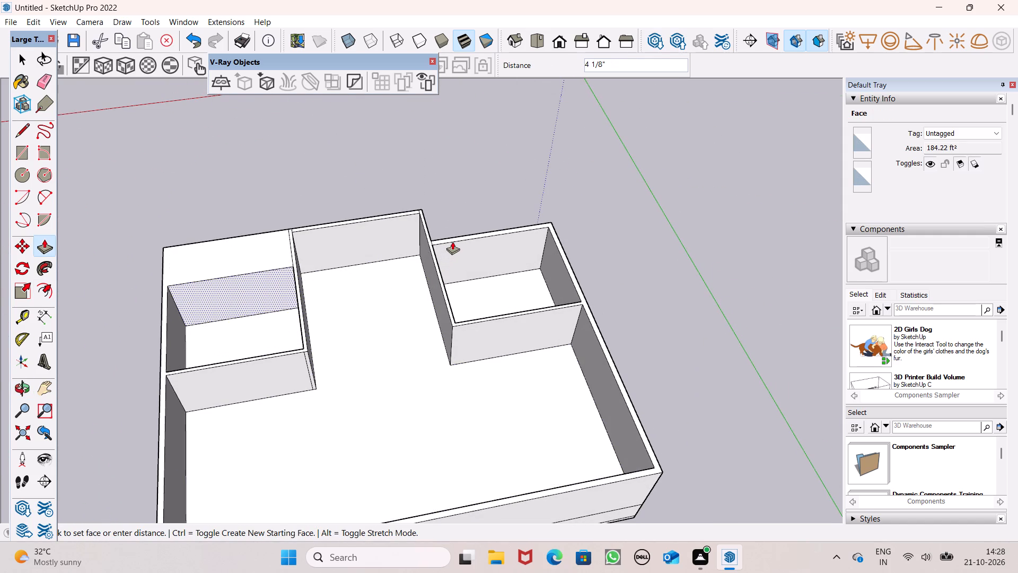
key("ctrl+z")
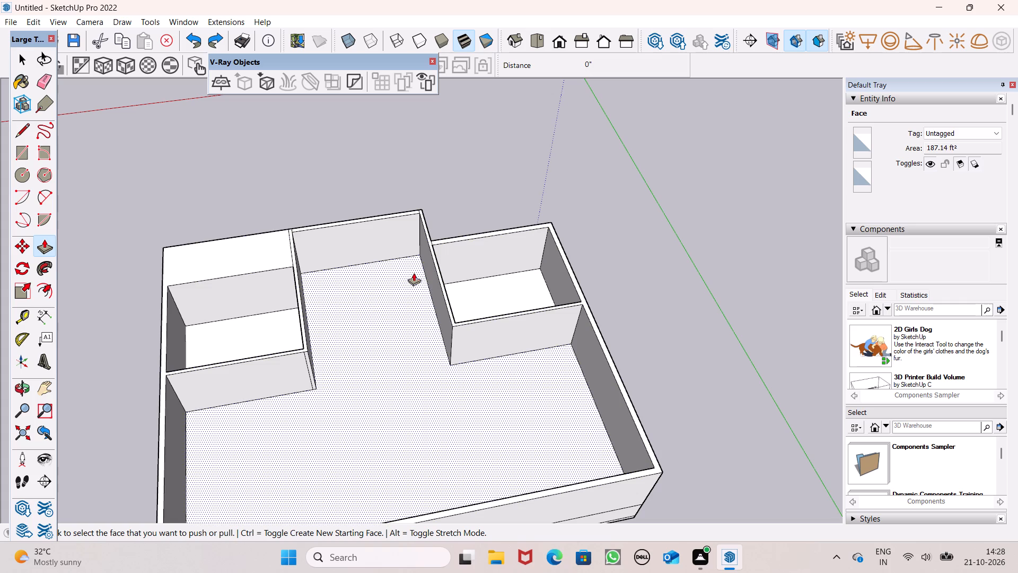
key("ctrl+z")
Push/Pull the right front room's inner front-wall face into the room, aligned with the left front room's inner front-wall face.
left_click_drag(229, 269, 411, 284)
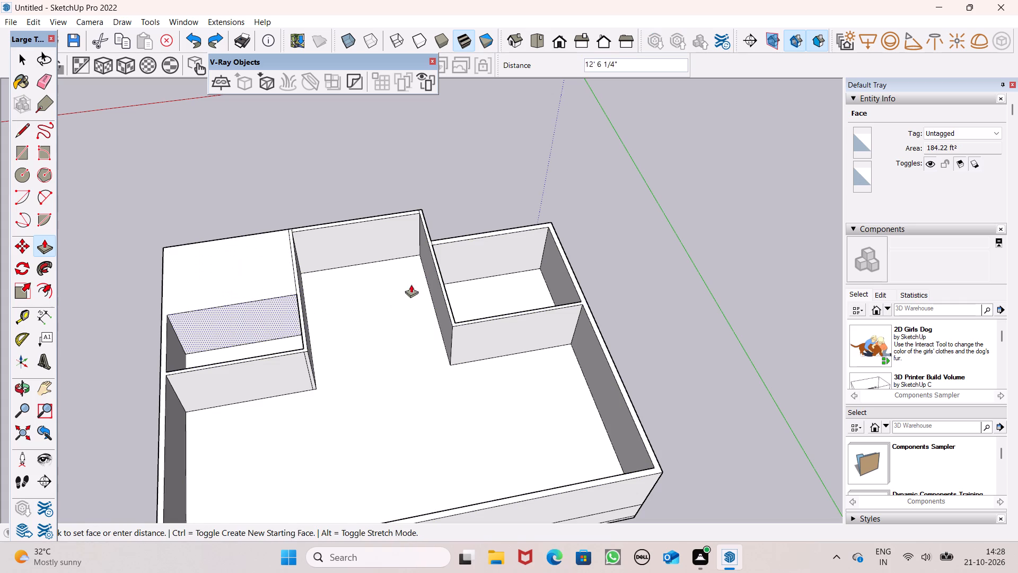
left_click_drag(411, 284, 467, 241)
Push/Pull the right front room's outer front-wall face inward to recess that bay, aligned with the left bay's recessed outer face.
middle_click_drag(231, 320, 240, 338)
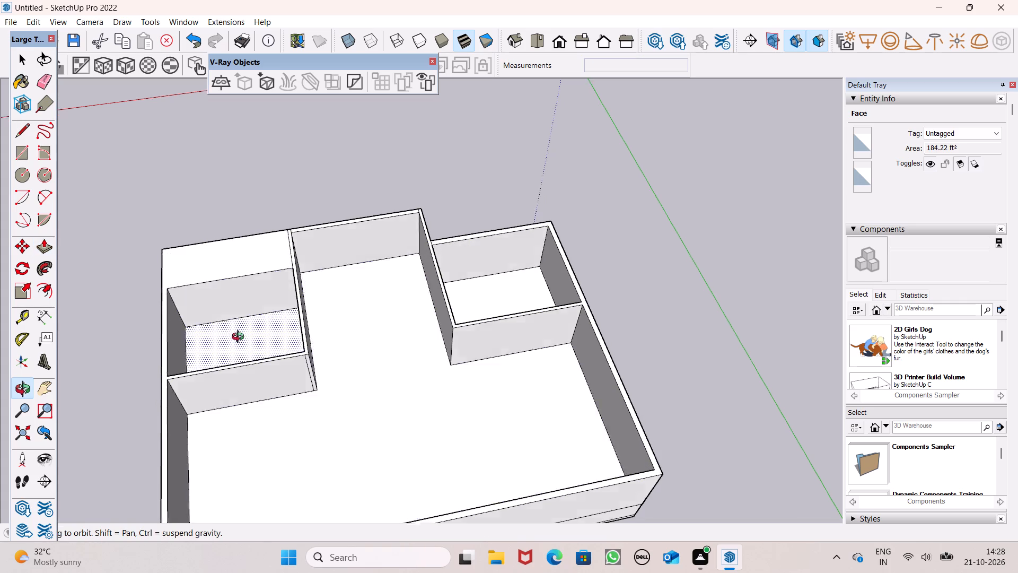
middle_click_drag(240, 338, 819, 286)
scroll(375, 242, "down", 3)
middle_click_drag(192, 329, 562, 381)
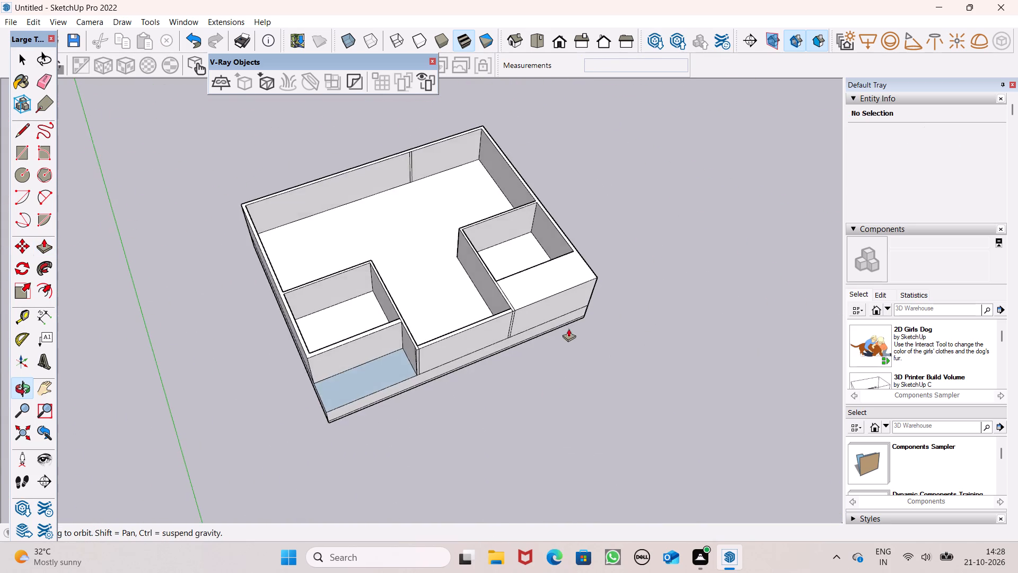
scroll(566, 326, "up", 5)
middle_click_drag(584, 341, 479, 374)
left_click_drag(479, 337, 379, 286)
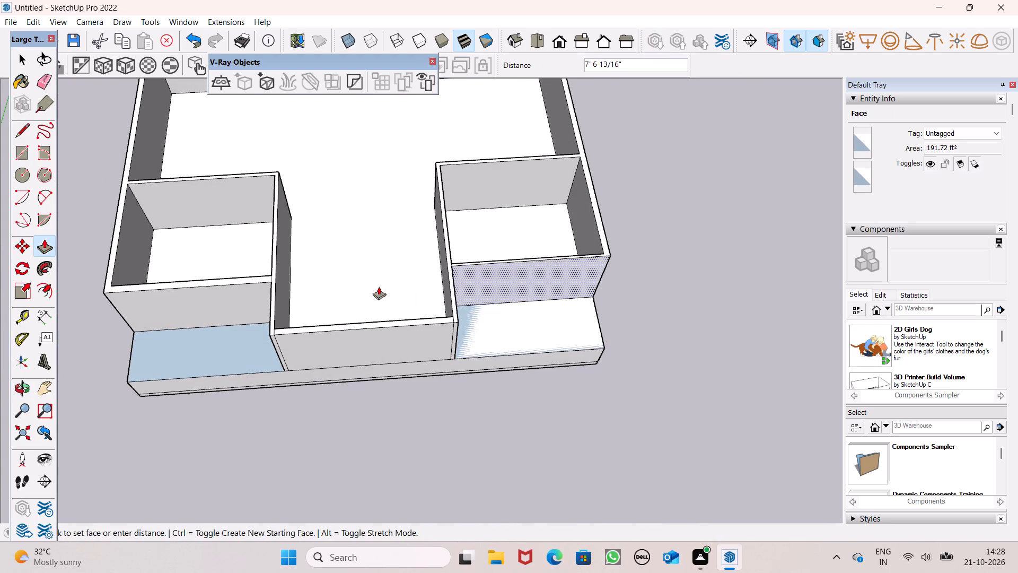
left_click_drag(379, 286, 251, 280)
left_click(251, 280)
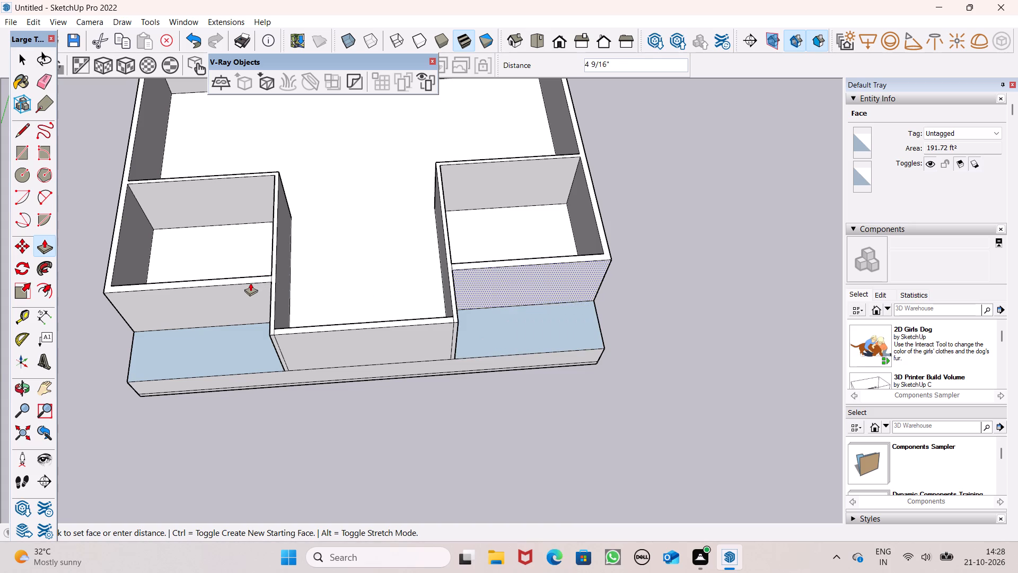
key("space")
Examine the two recessed side bays and the projecting central bay from the front, the side and above.
scroll(289, 315, "down", 2)
middle_click_drag(412, 381, 413, 216)
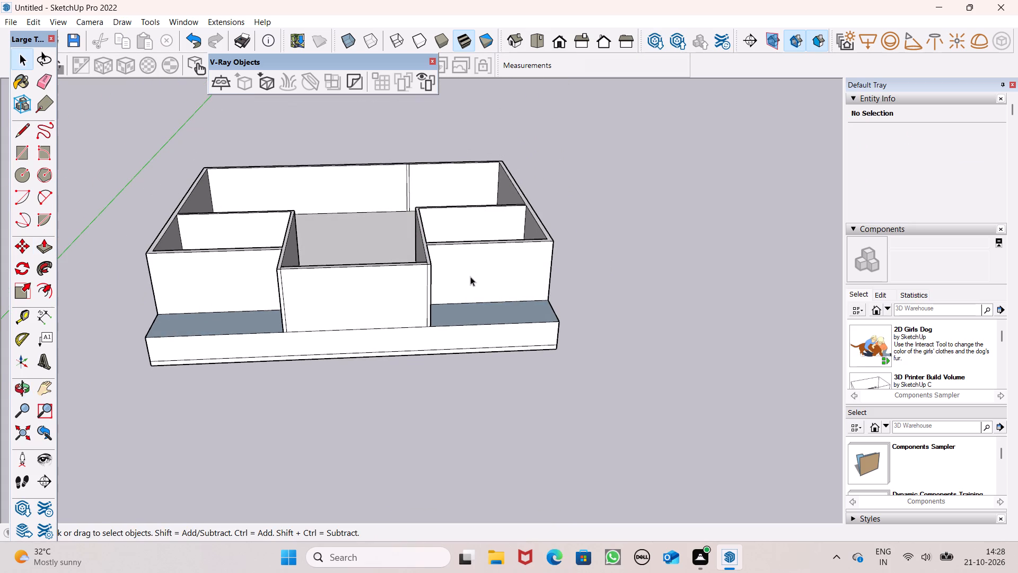
middle_click_drag(449, 301, 230, 335)
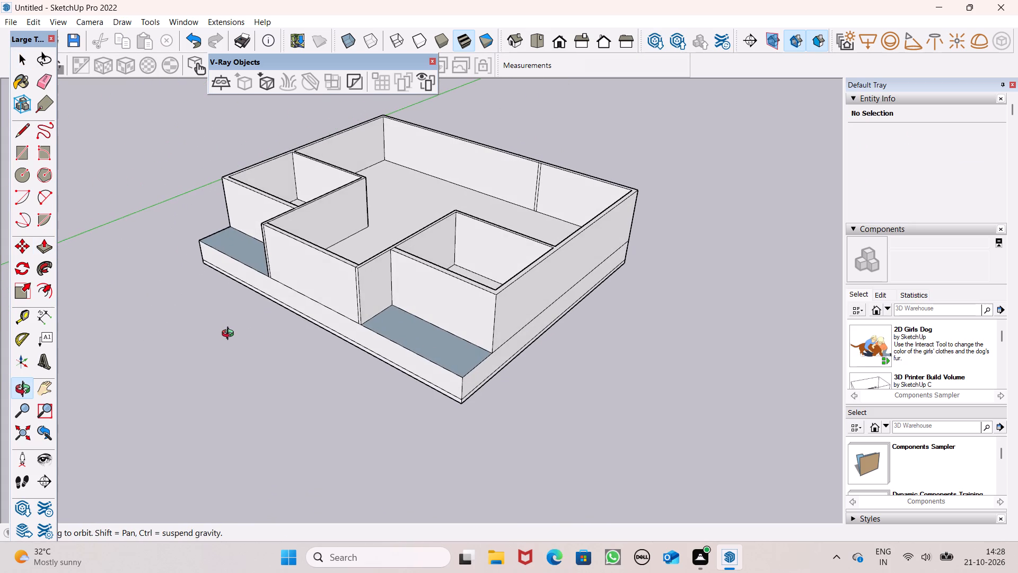
middle_click_drag(230, 335, 240, 336)
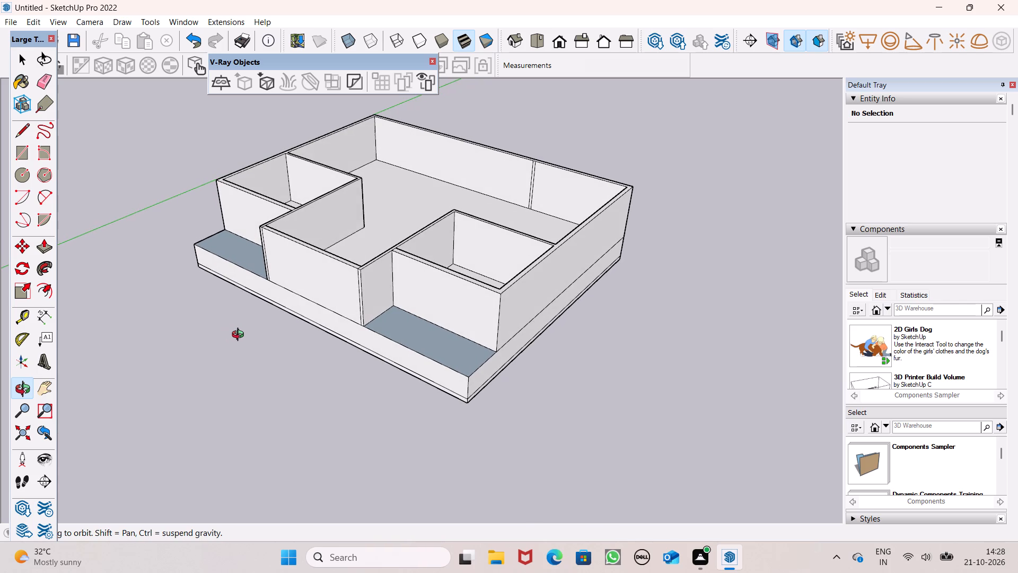
middle_click_drag(240, 336, 429, 283)
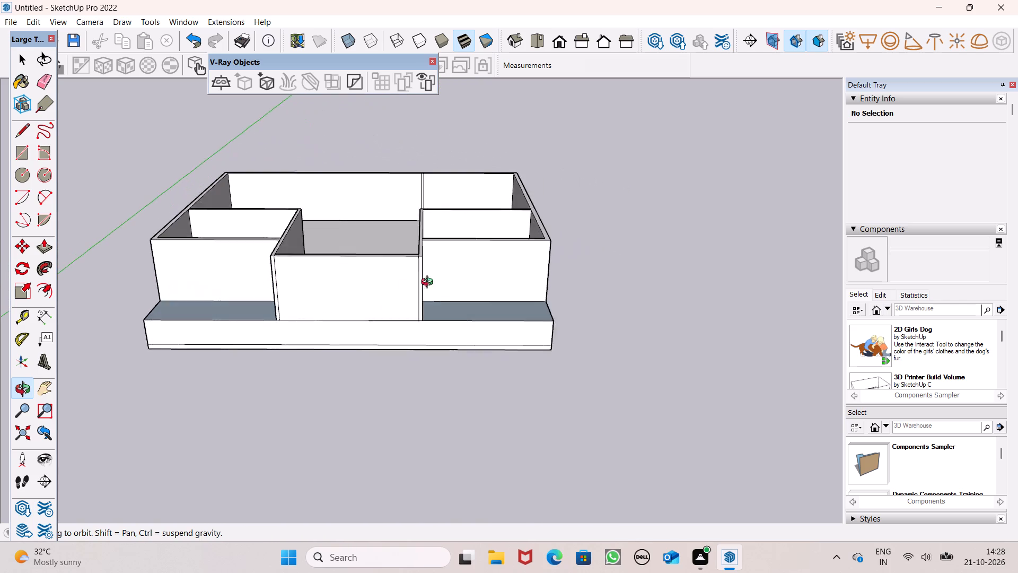
middle_click_drag(429, 283, 338, 355)
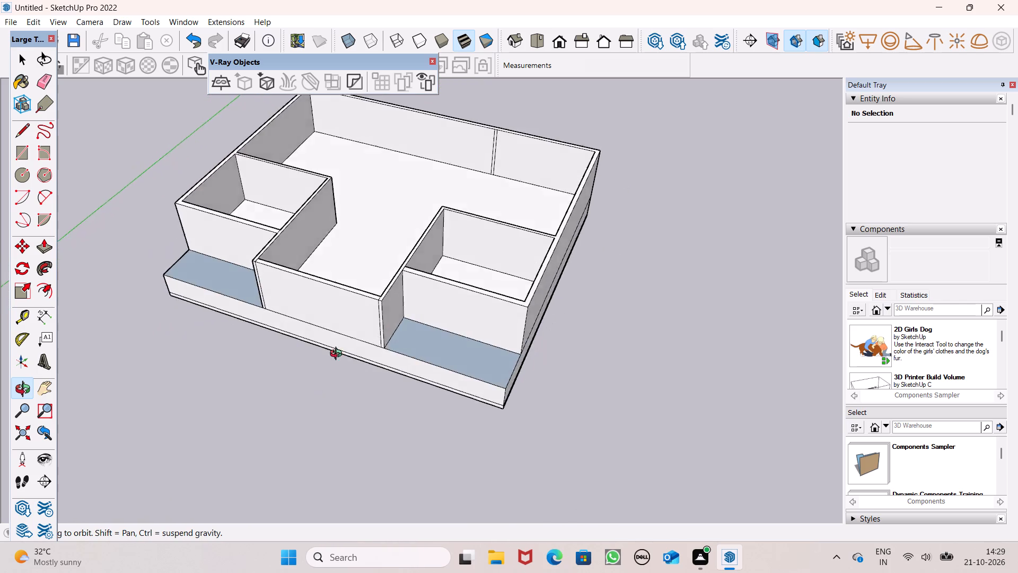
middle_click_drag(338, 355, 493, 216)
scroll(493, 216, "up", 1)
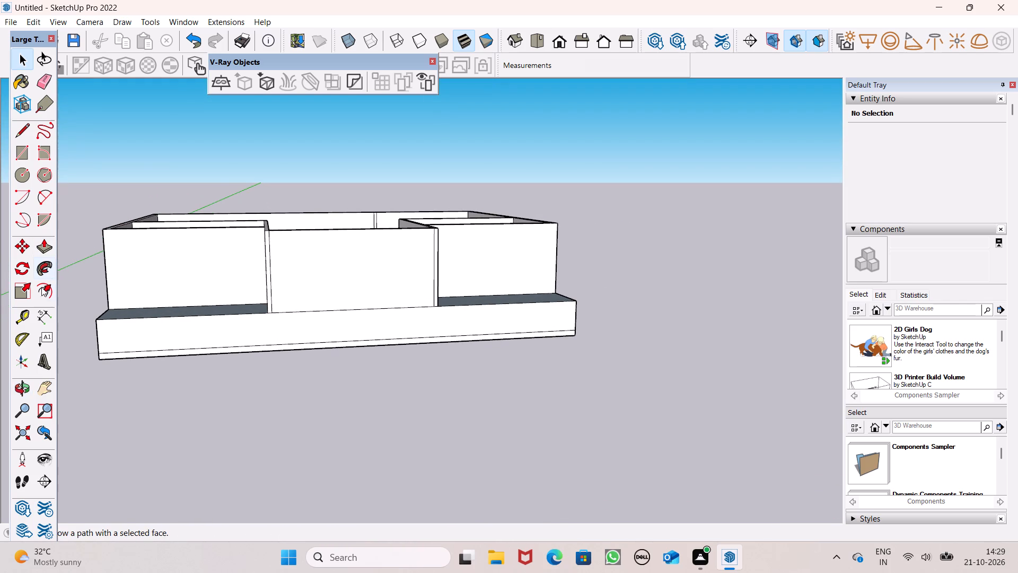
Dimension the wall height at the left front room's outer front corner, from the wall top down to the plinth.
left_click(55, 317)
middle_click_drag(405, 326, 467, 341)
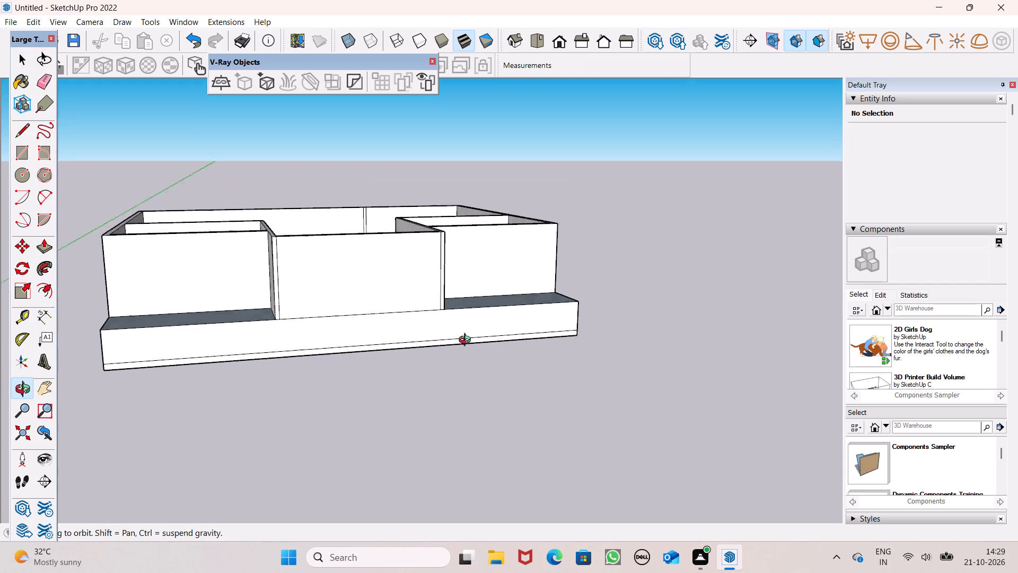
middle_click_drag(467, 341, 616, 337)
scroll(330, 332, "up", 3)
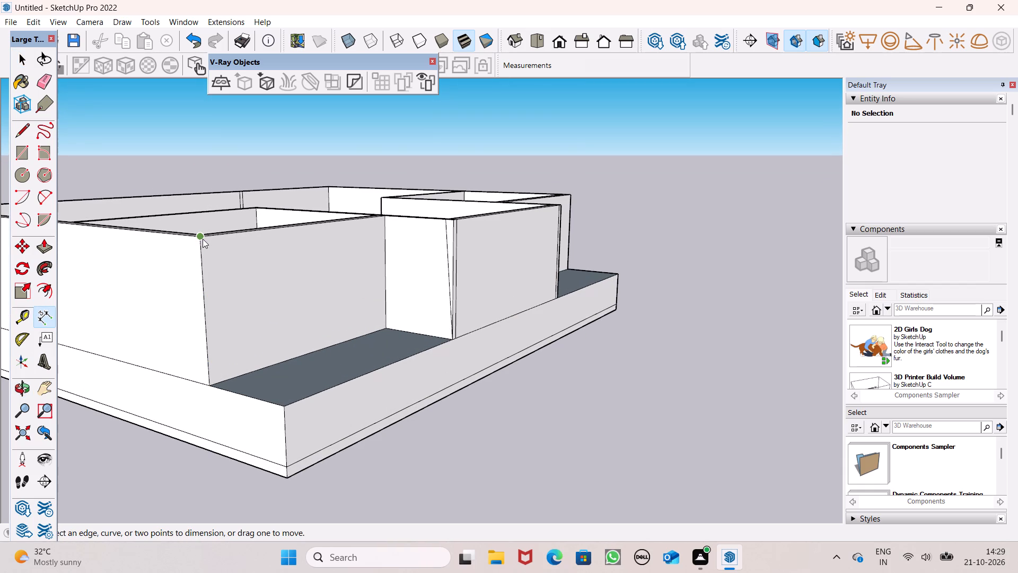
left_click(203, 239)
double_click(207, 386)
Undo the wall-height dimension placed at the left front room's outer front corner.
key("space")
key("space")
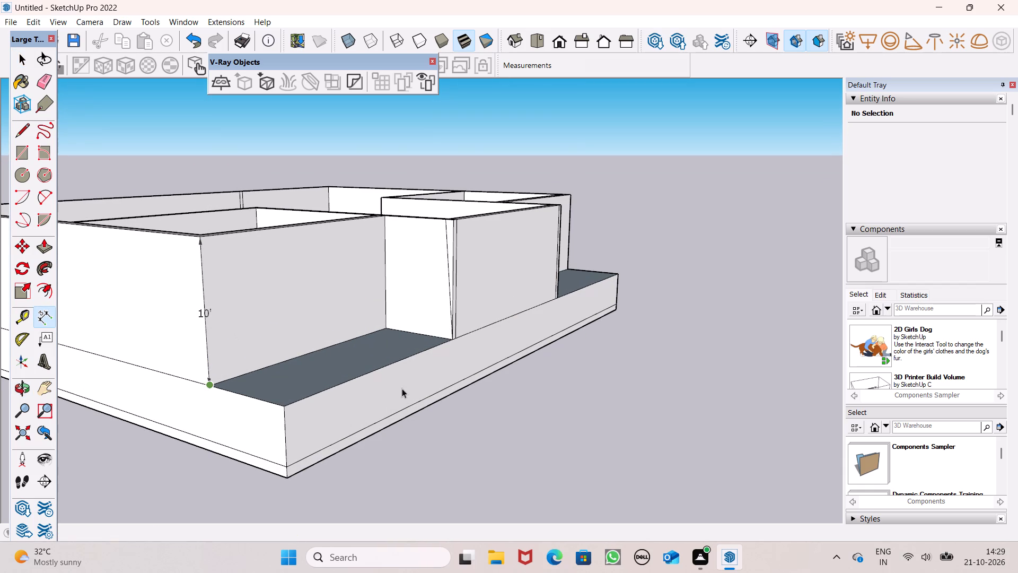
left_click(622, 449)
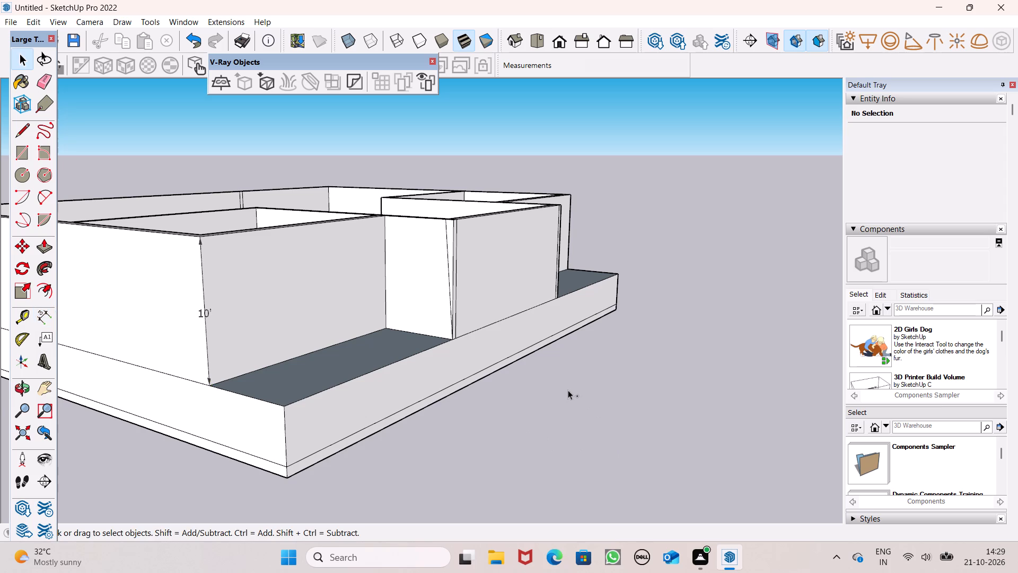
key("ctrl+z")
Examine the villa's walls, recessed side bays and projecting central bay from the front, both sides and above.
scroll(543, 365, "down", 4)
middle_click_drag(589, 386, 420, 411)
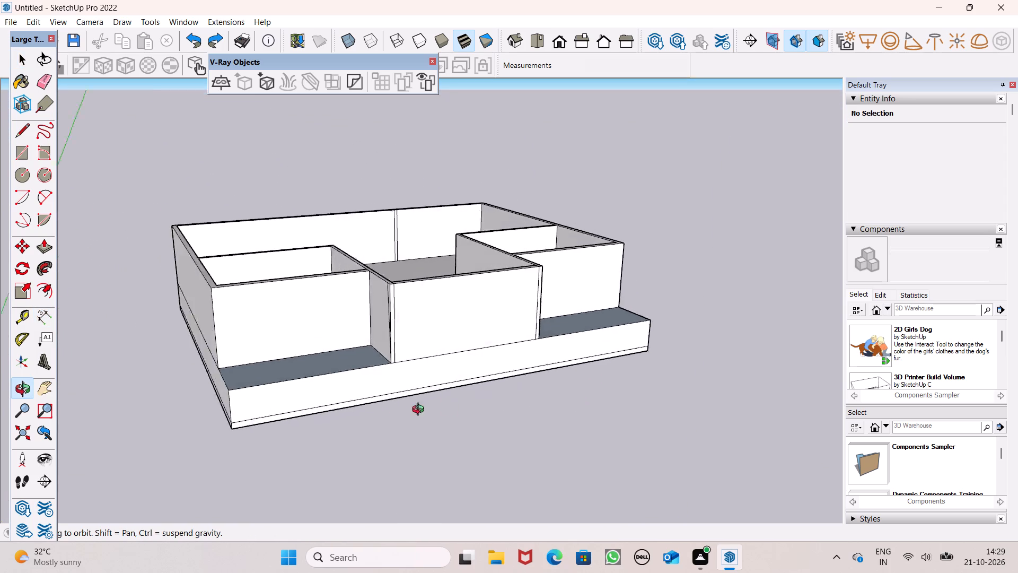
middle_click_drag(420, 411, 327, 397)
scroll(251, 293, "up", 5)
middle_click_drag(468, 342, 390, 383)
scroll(427, 289, "down", 6)
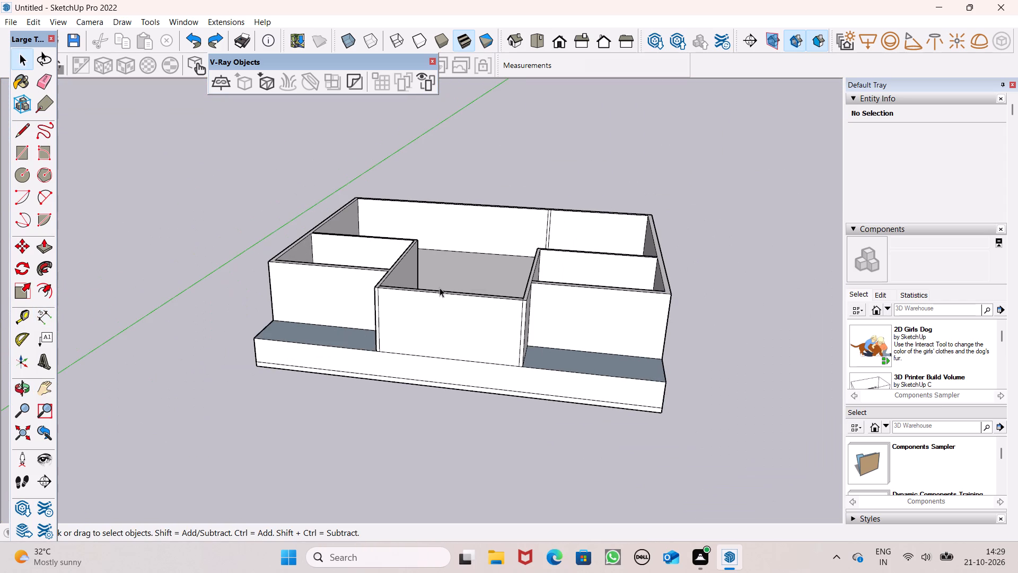
scroll(444, 286, "down", 6)
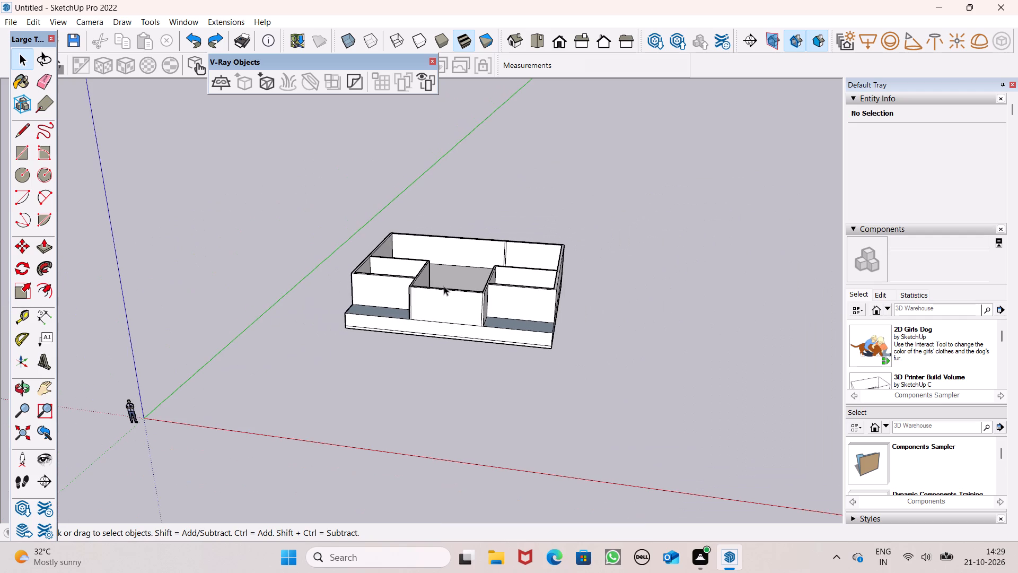
scroll(444, 286, "down", 1)
scroll(488, 283, "up", 1)
middle_click_drag(488, 283, 603, 250)
scroll(482, 260, "up", 4)
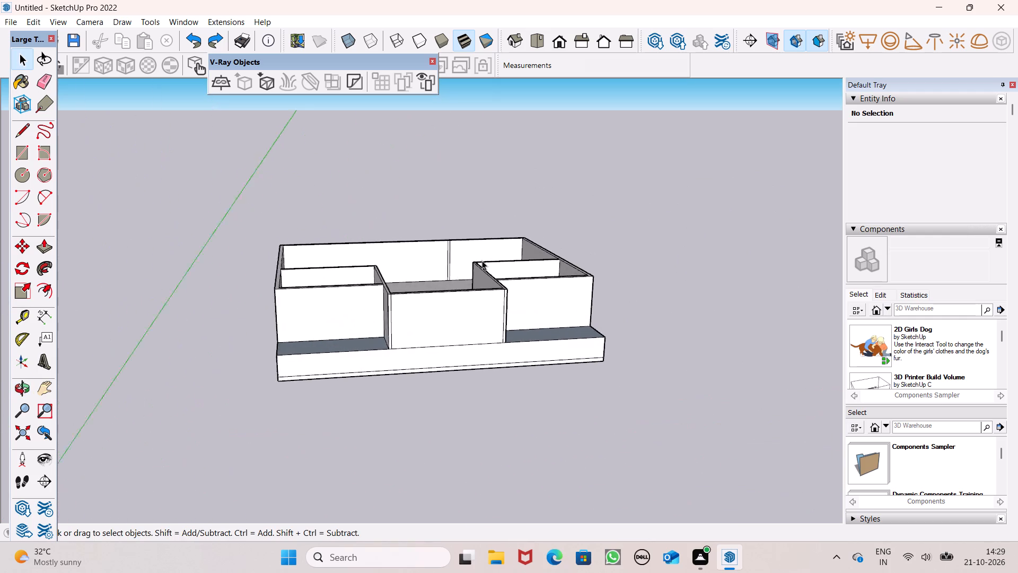
scroll(482, 261, "up", 1)
scroll(514, 257, "down", 3)
middle_click_drag(499, 279, 459, 355)
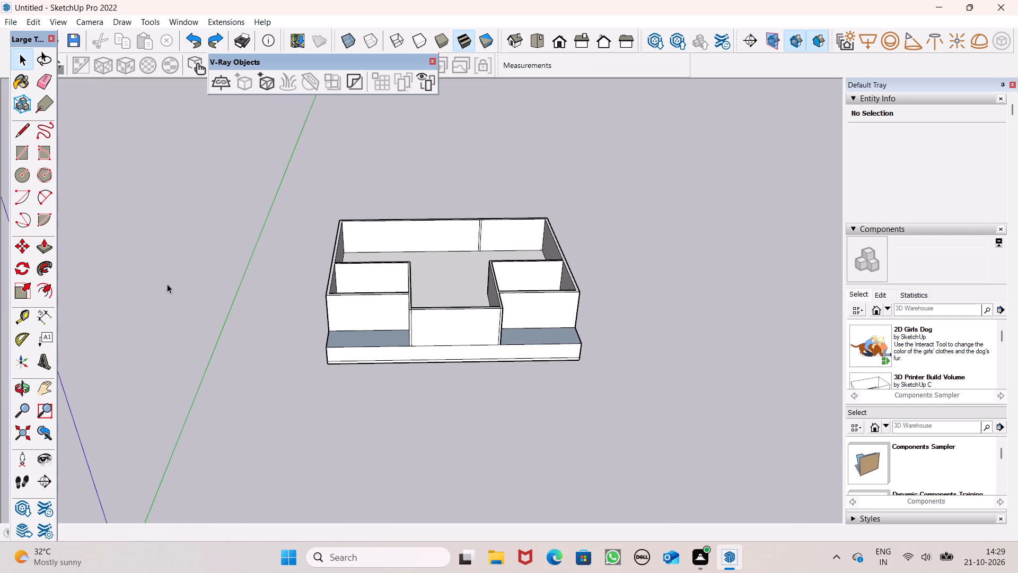
Push/Pull the connected top face of the outer and room walls upward by 5'.
left_click(41, 244)
scroll(314, 262, "up", 7)
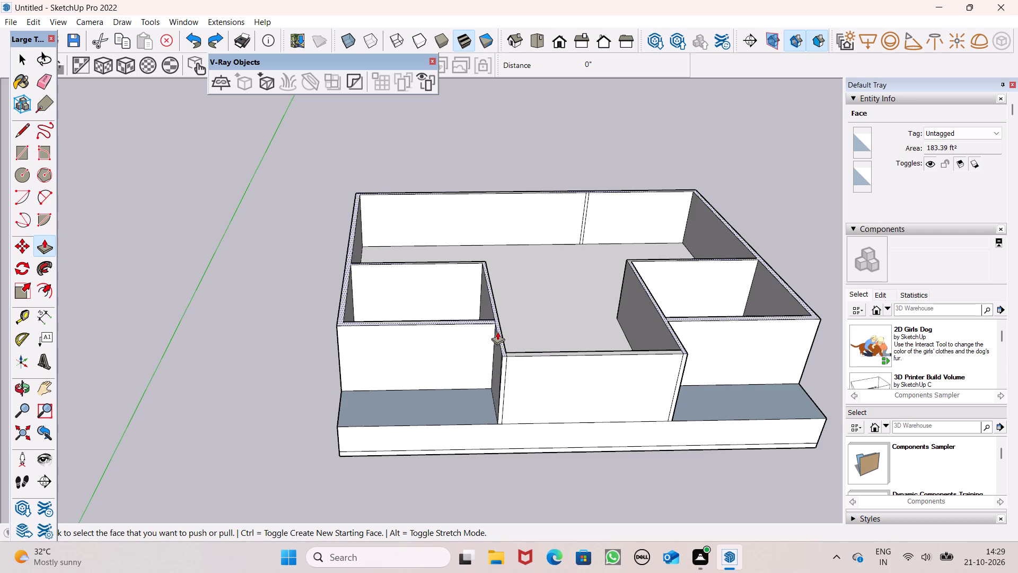
left_click_drag(503, 349, 504, 342)
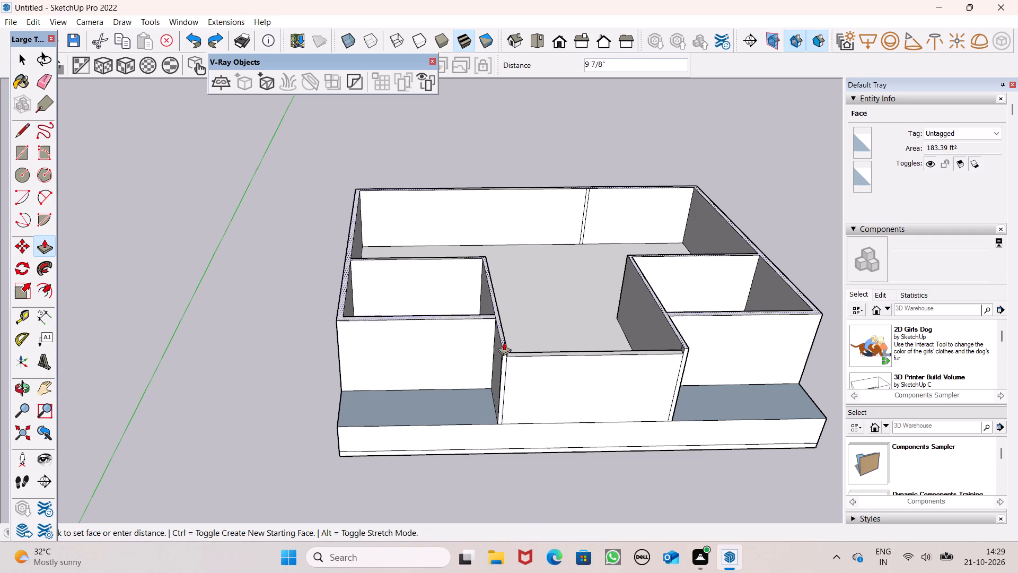
left_click_drag(504, 342, 503, 311)
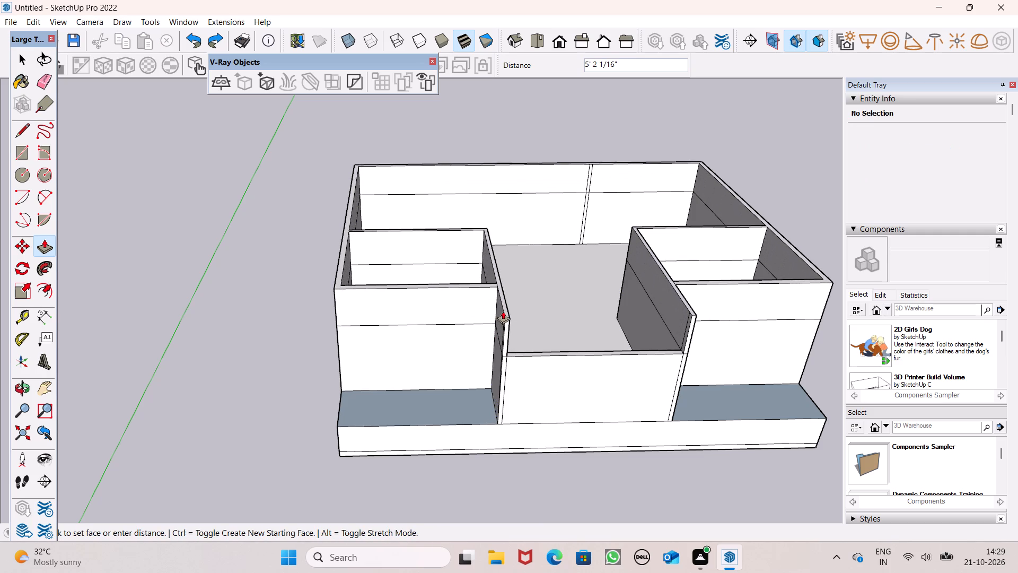
left_click_drag(503, 311, 503, 306)
key("5")
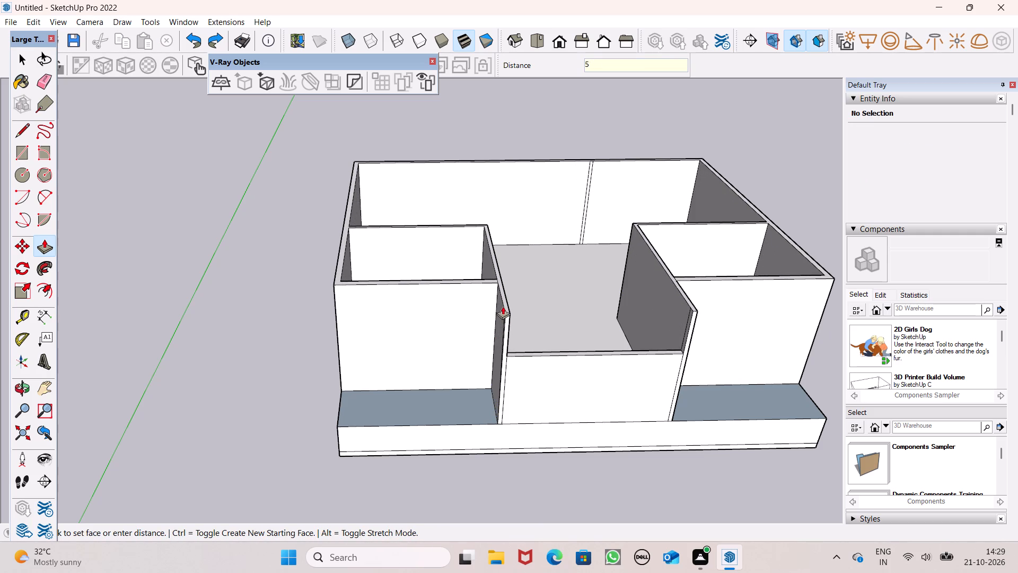
left_click_drag(503, 306, 503, 305)
key("apostrophe")
key("Return")
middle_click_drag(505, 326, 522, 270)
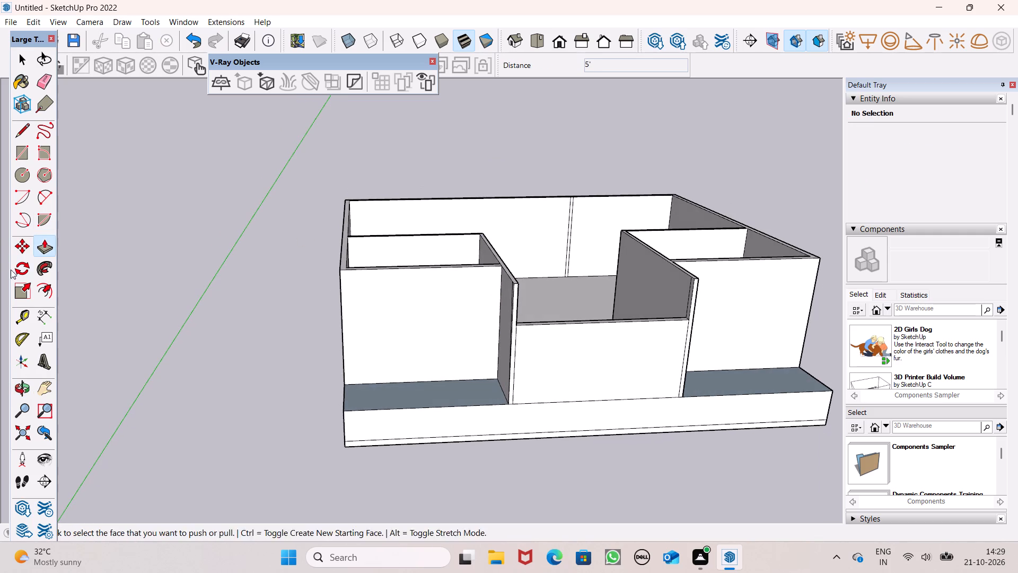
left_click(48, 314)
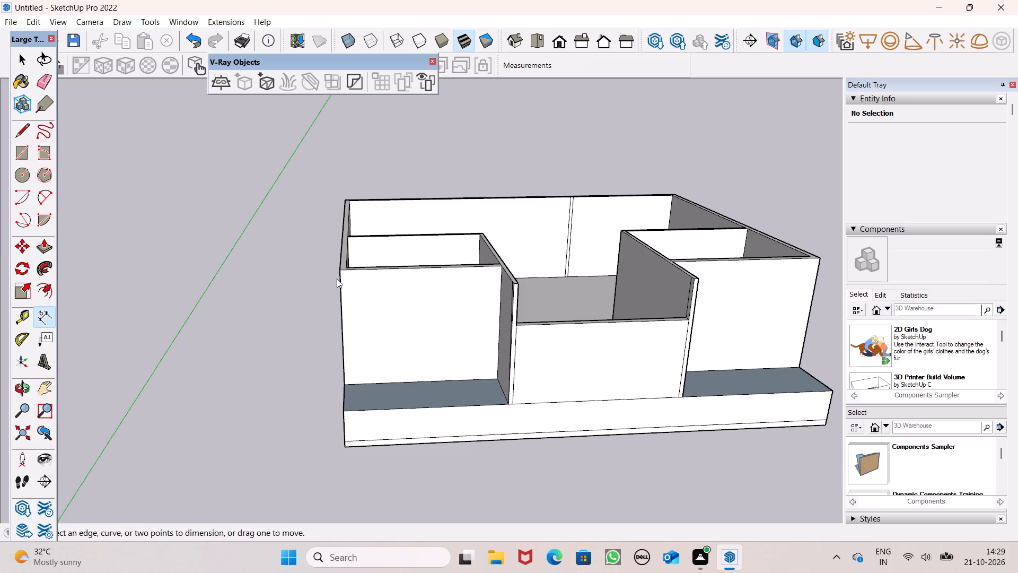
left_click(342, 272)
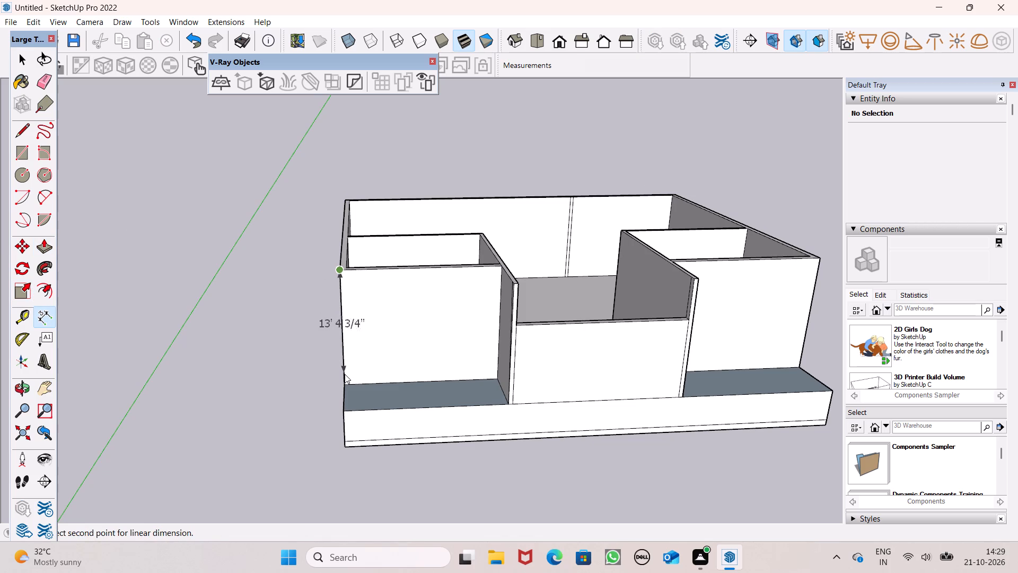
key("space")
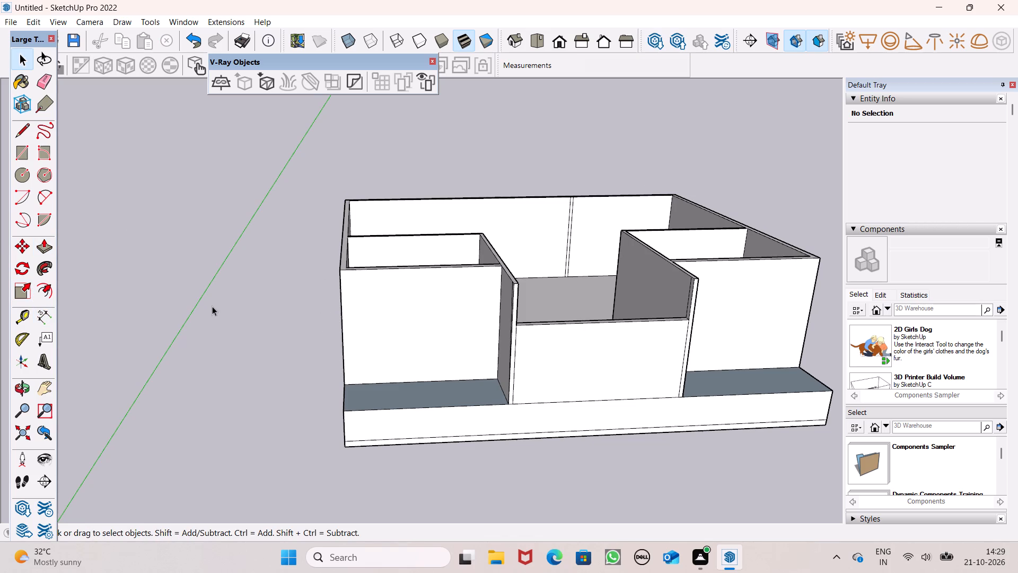
Examine the raised walls and the lower central front wall from the front, the side and inside the rooms.
scroll(209, 302, "down", 3)
middle_click_drag(345, 332, 259, 340)
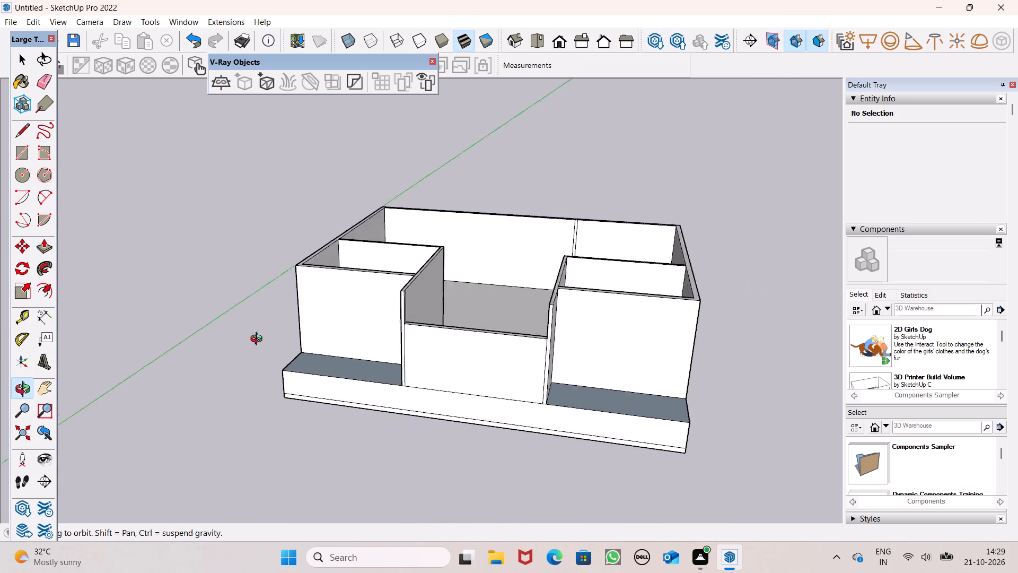
middle_click_drag(259, 340, 309, 293)
scroll(309, 280, "down", 2)
middle_click_drag(396, 302, 308, 355)
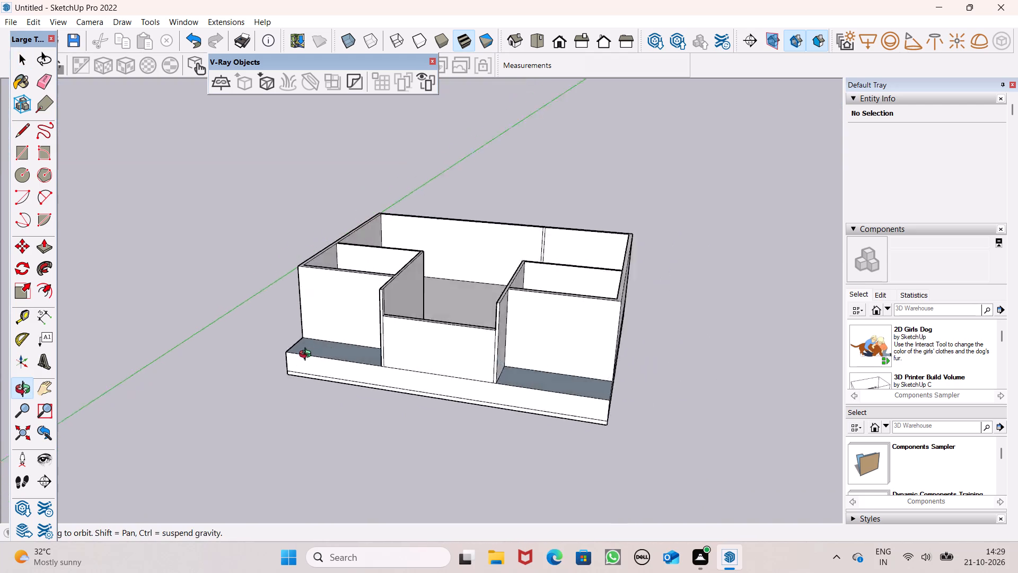
middle_click_drag(308, 355, 37, 386)
scroll(485, 268, "up", 5)
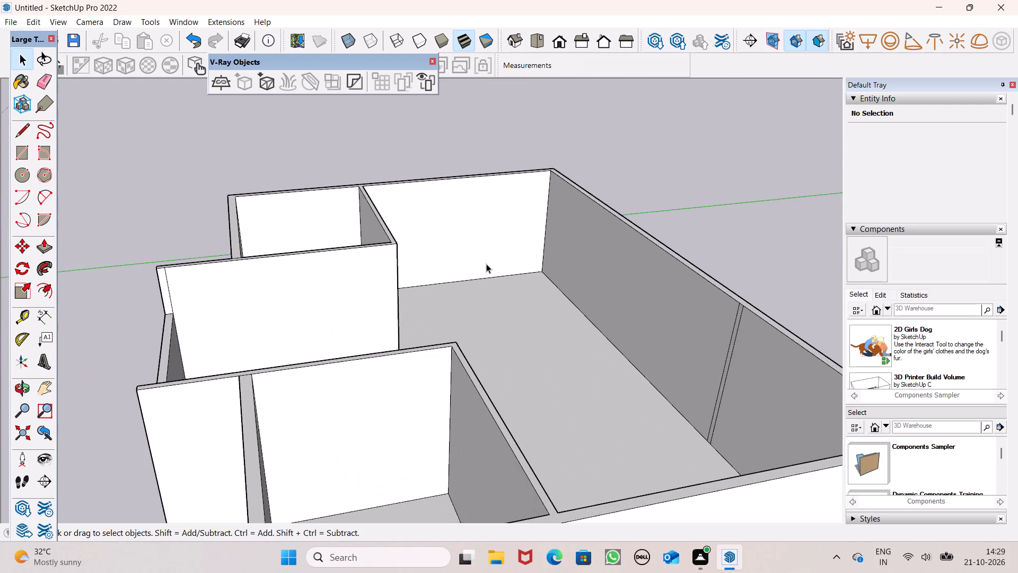
middle_click_drag(476, 269, 652, 247)
scroll(462, 204, "down", 4)
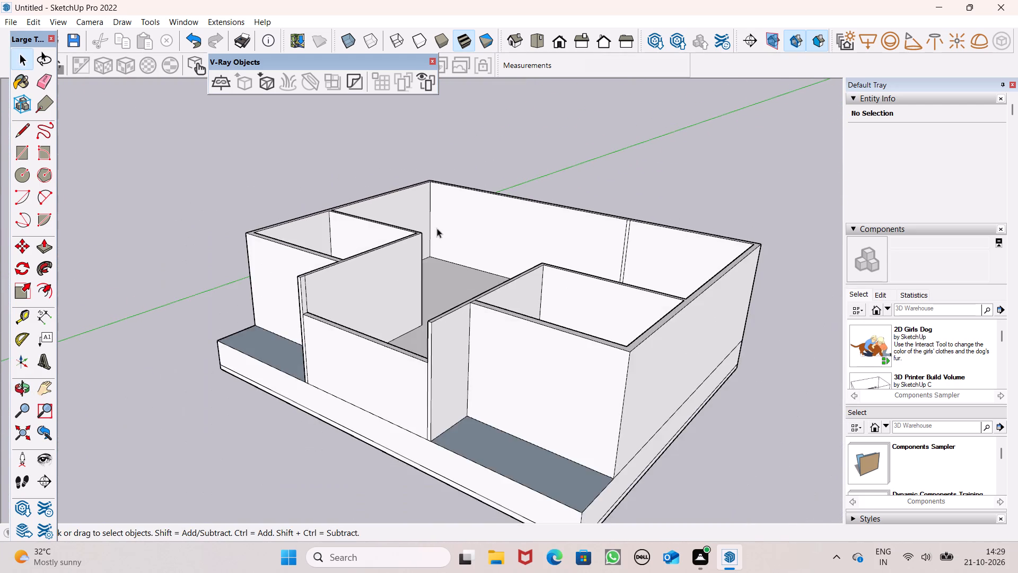
middle_click_drag(389, 286, 373, 350)
Push/Pull the top face of the central bay's front wall up level with the tops of the adjoining raised walls.
scroll(373, 335, "up", 6)
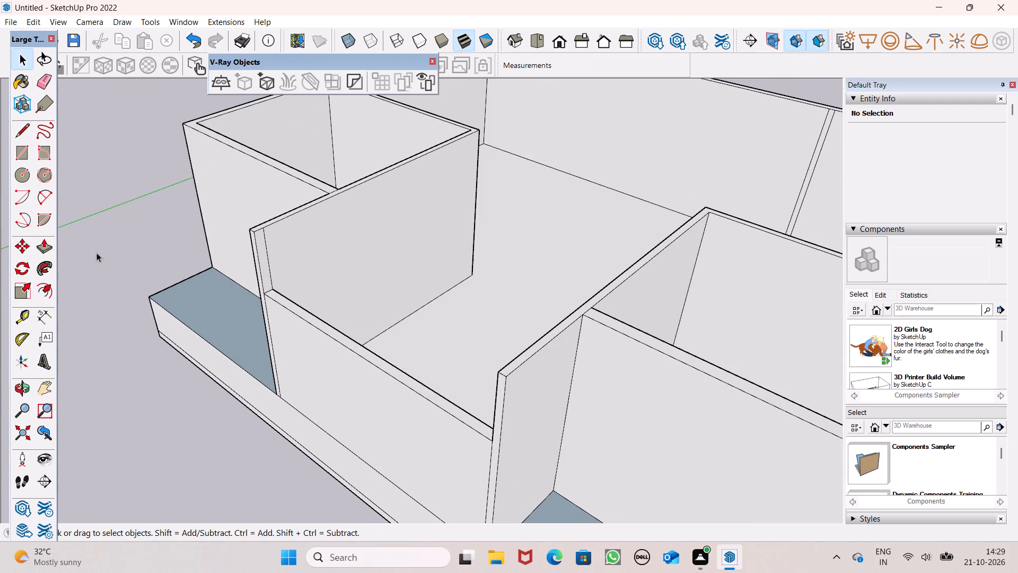
left_click_drag(44, 249, 65, 246)
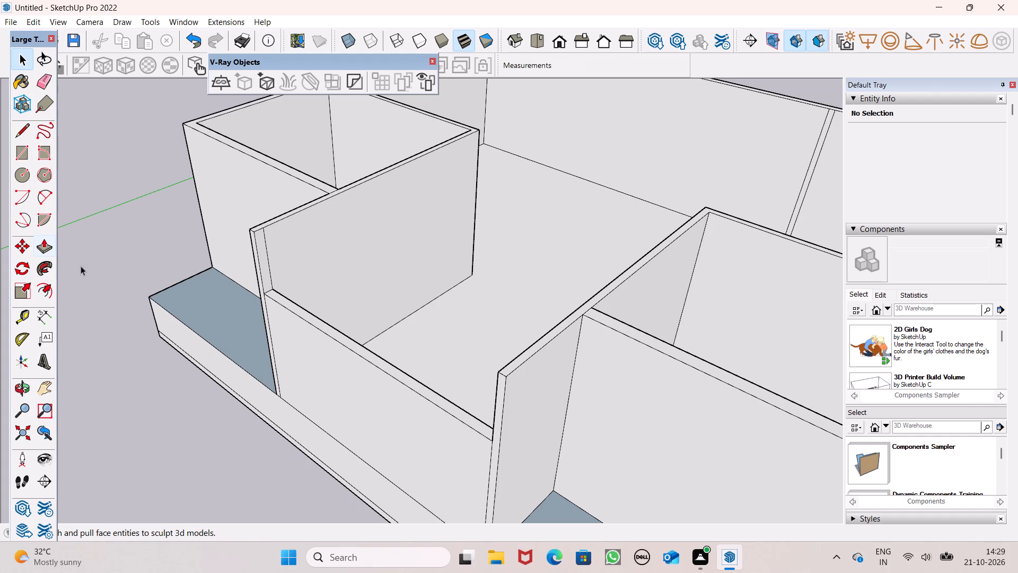
left_click(34, 240)
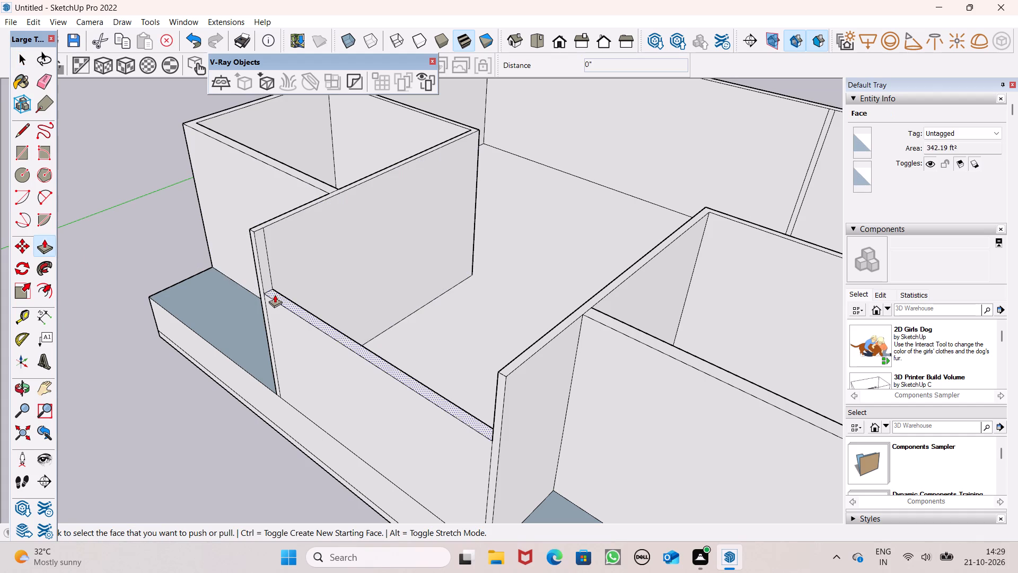
left_click_drag(275, 294, 247, 233)
left_click(247, 233)
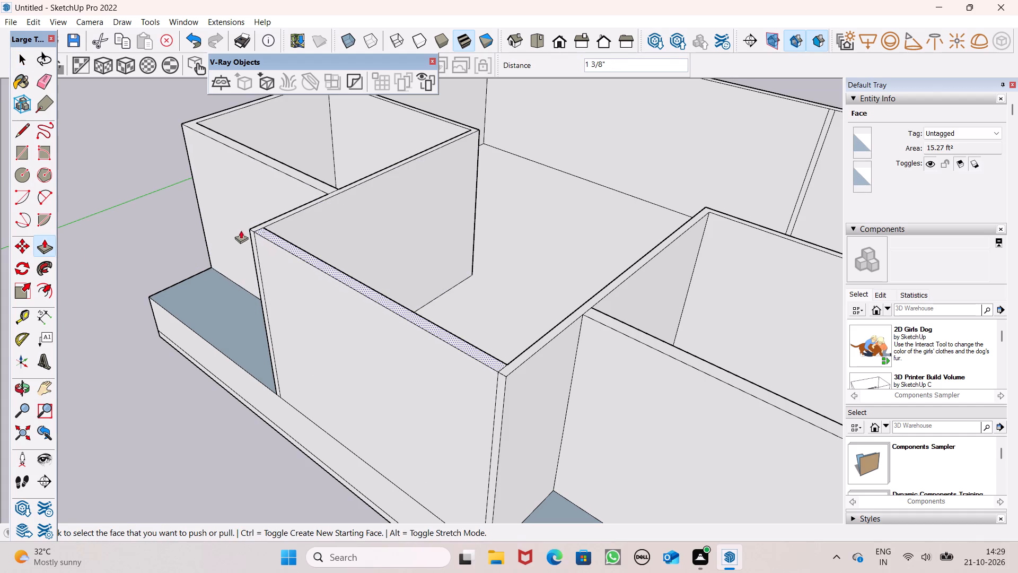
Examine the front elevation and the wall tops of all three bays at eye level and from above.
scroll(215, 215, "down", 5)
middle_click_drag(171, 308, 397, 183)
scroll(469, 183, "down", 3)
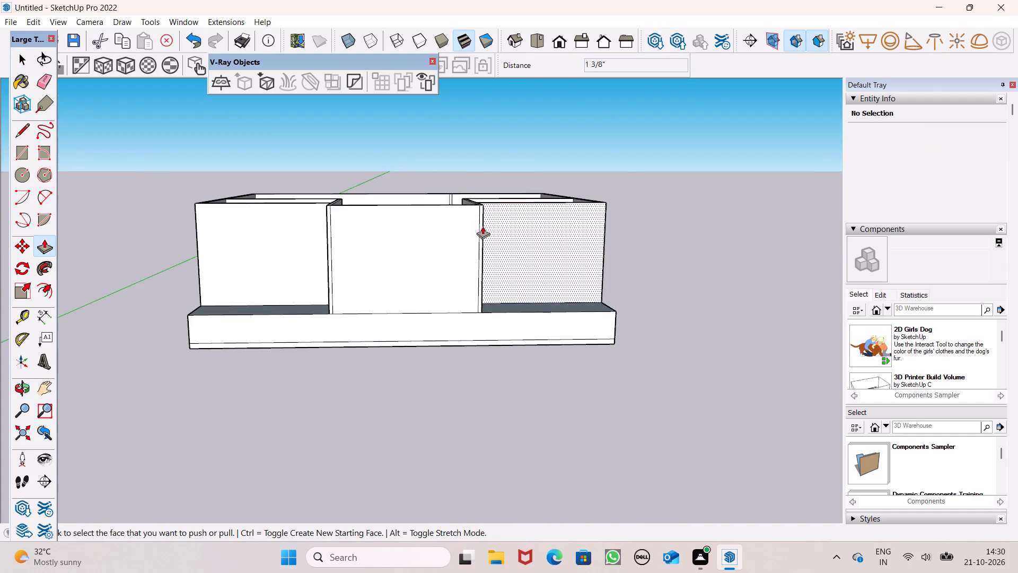
middle_click_drag(482, 226, 435, 232)
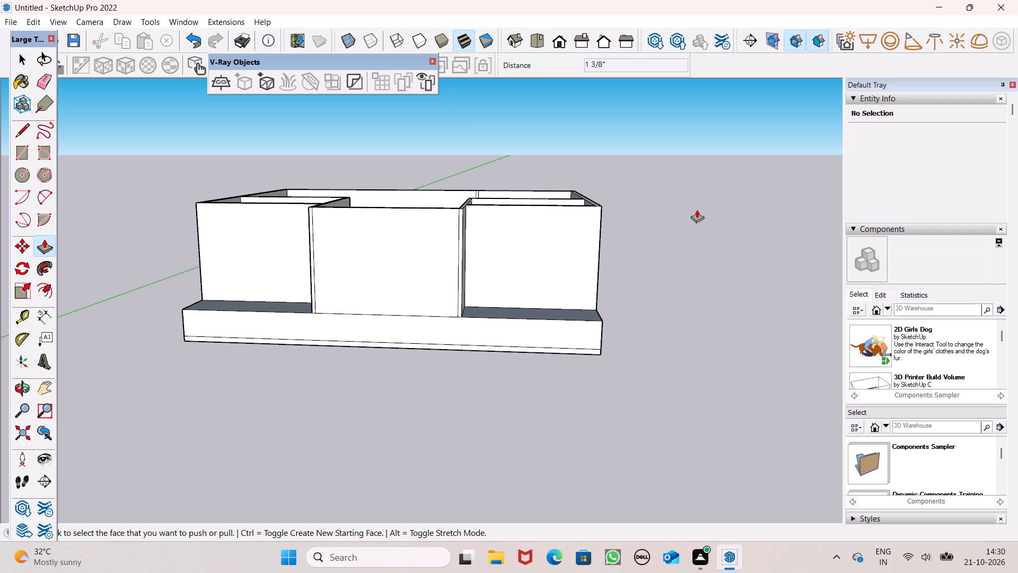
key("space")
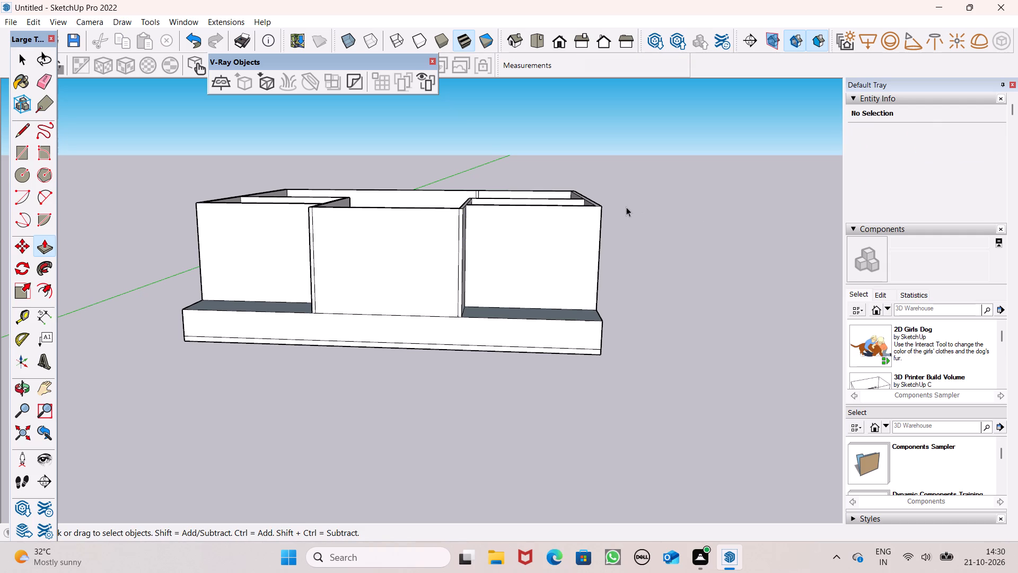
middle_click_drag(413, 317, 414, 283)
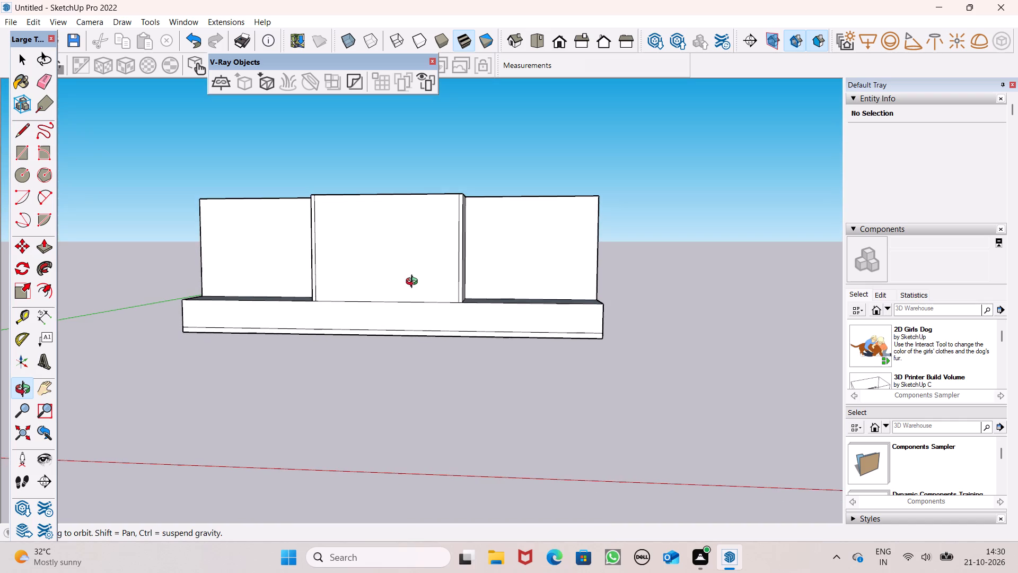
middle_click_drag(414, 283, 415, 275)
middle_click_drag(460, 258, 491, 301)
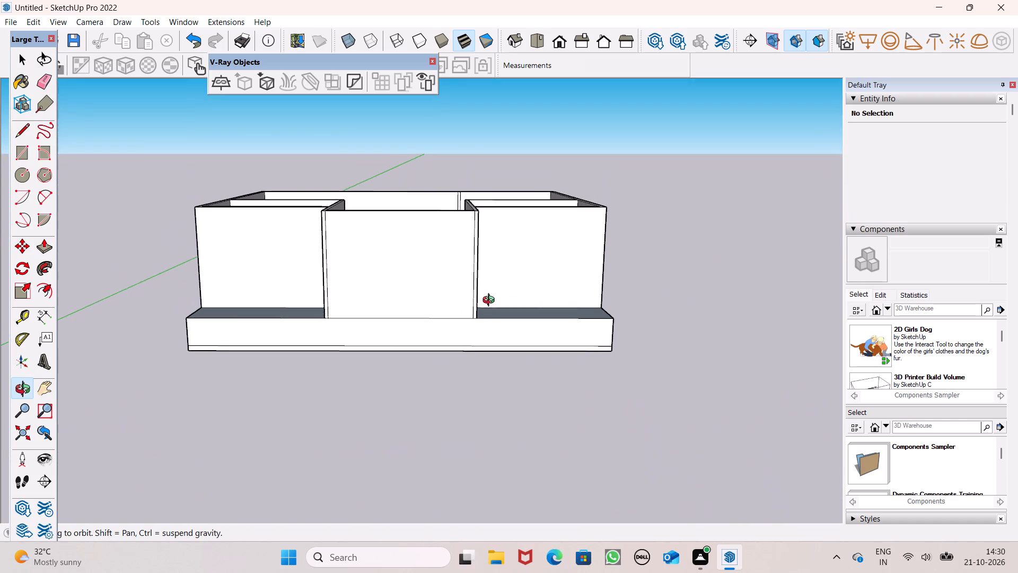
middle_click_drag(491, 301, 489, 308)
scroll(494, 262, "down", 1)
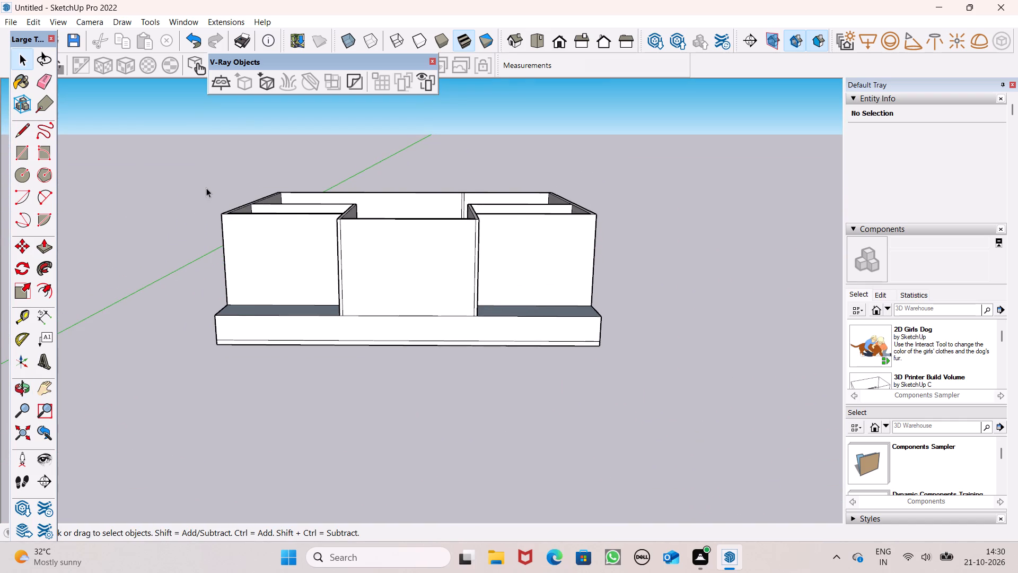
scroll(206, 188, "down", 1)
scroll(216, 185, "up", 2)
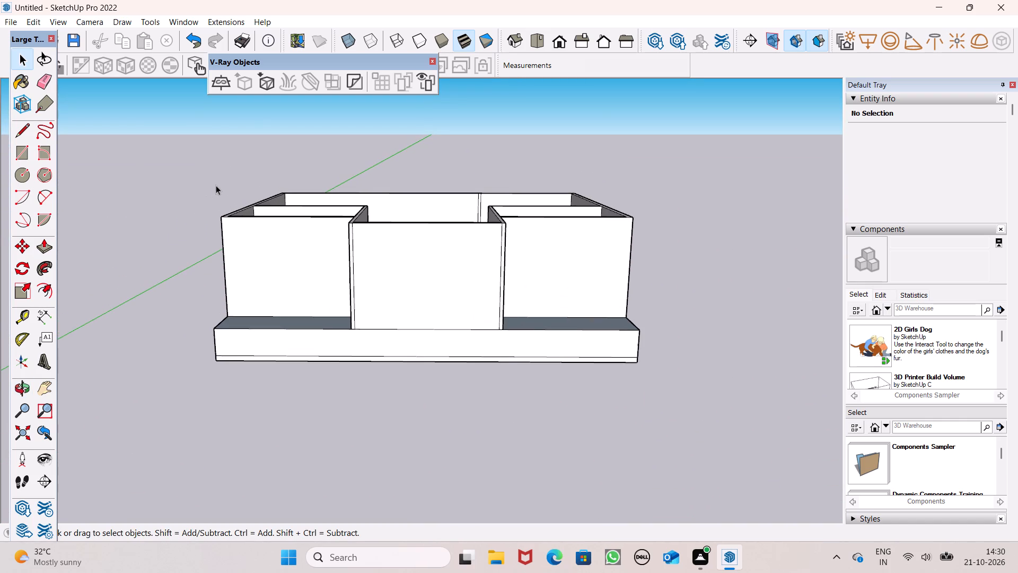
middle_click_drag(221, 187, 221, 270)
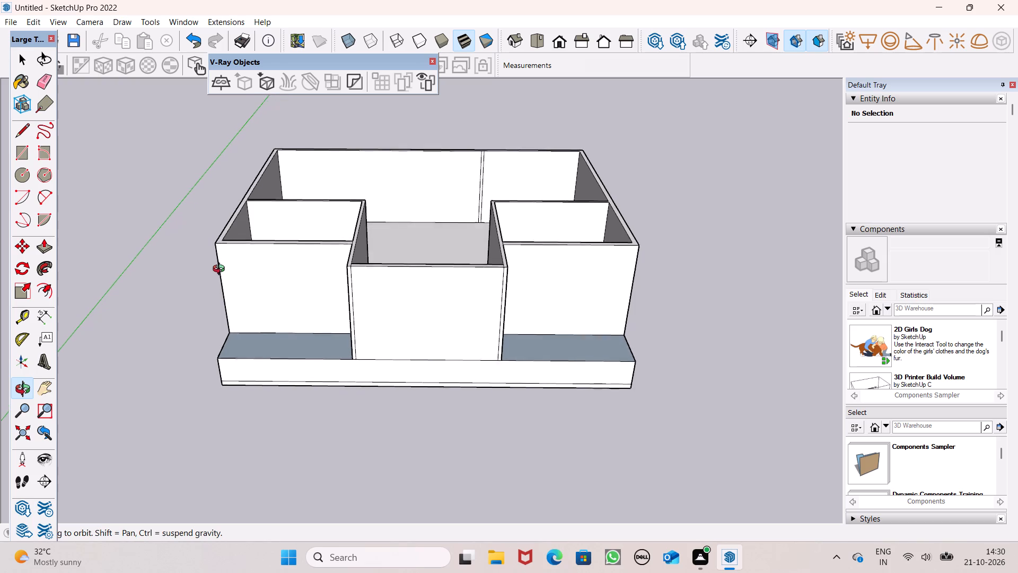
middle_click_drag(221, 270, 221, 273)
middle_click_drag(230, 253, 230, 296)
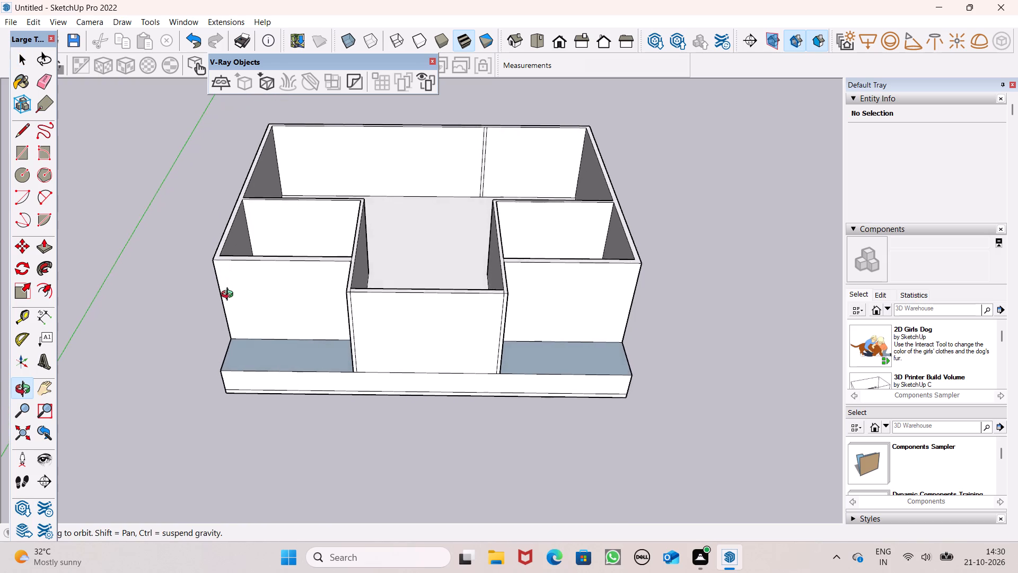
middle_click_drag(230, 296, 208, 323)
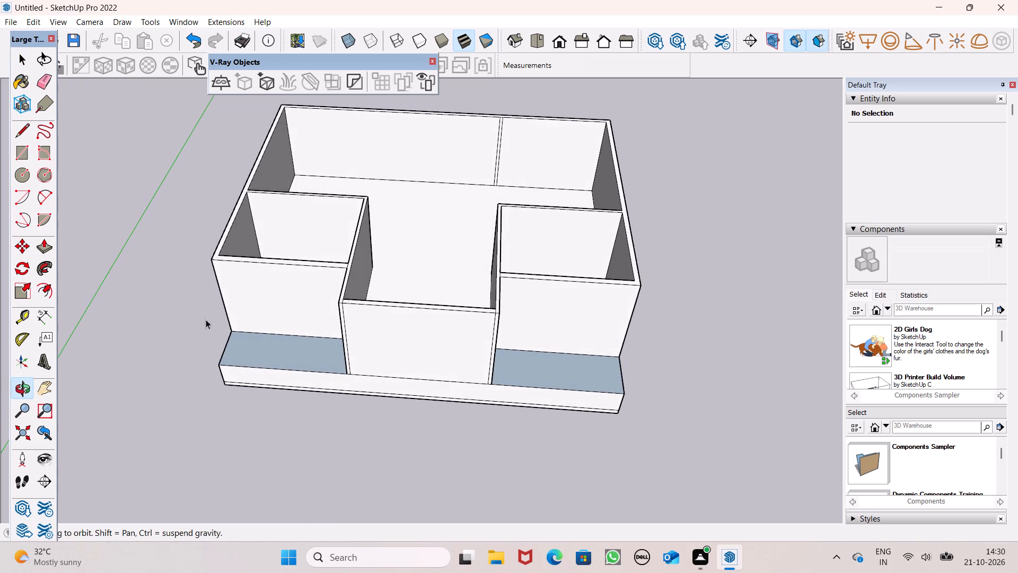
middle_click_drag(239, 232, 242, 298)
scroll(242, 298, "up", 1)
scroll(192, 233, "up", 1)
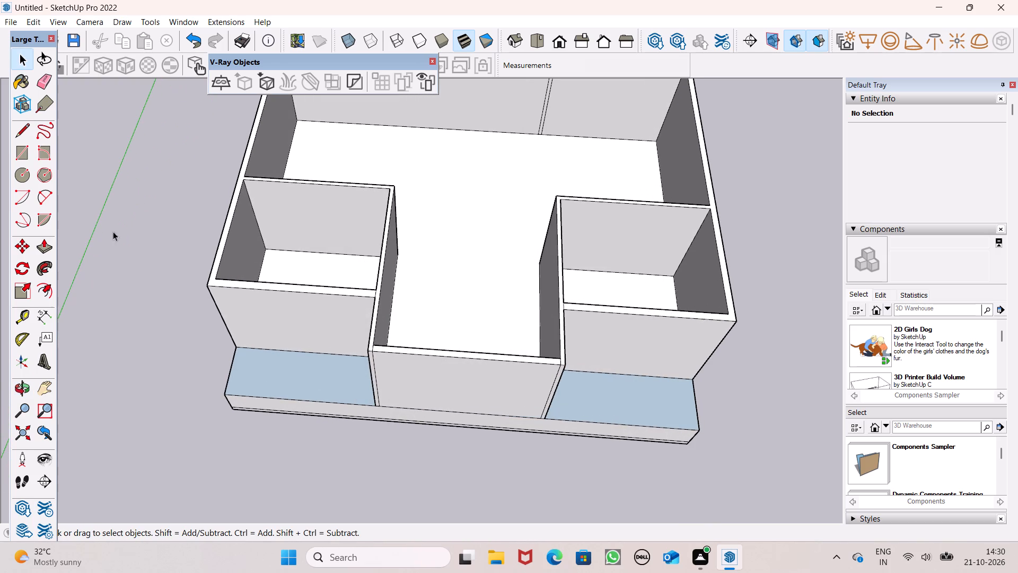
Trace a short line along the inner top edge of the left bay's walls, at its rear outer corner, to cap the room with a face.
left_click(50, 253)
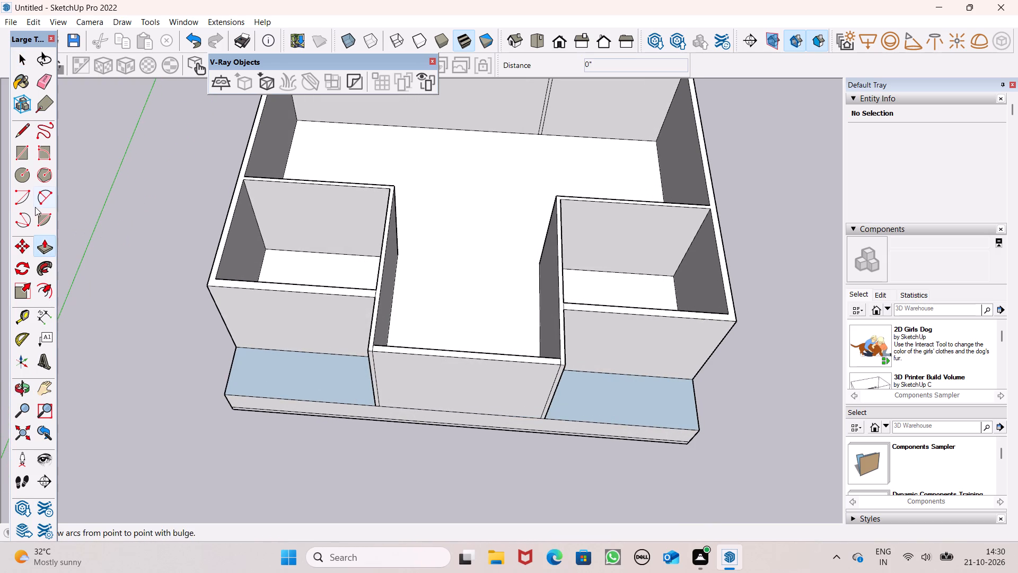
key("space")
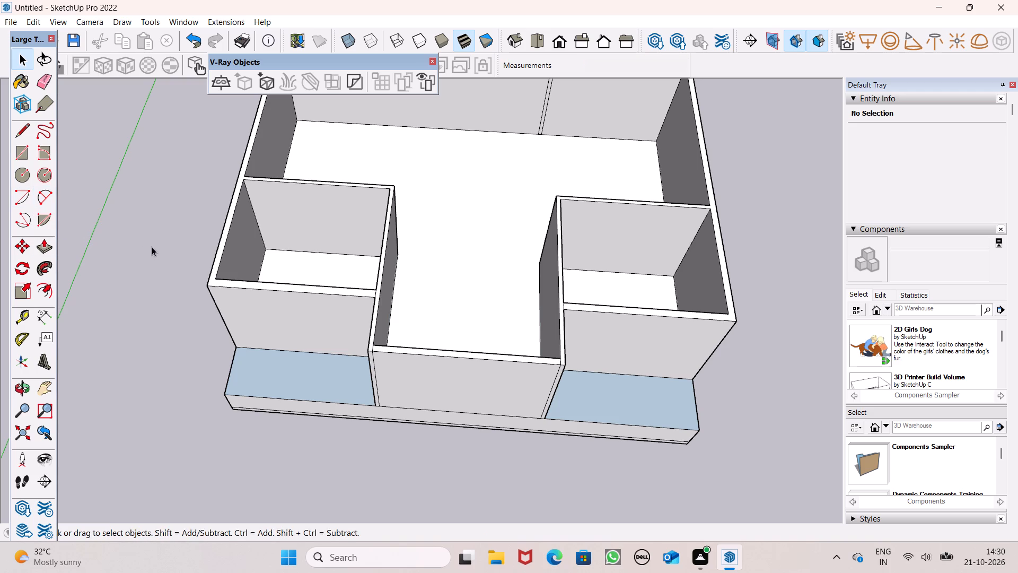
left_click(23, 138)
scroll(294, 196, "up", 3)
left_click(227, 173)
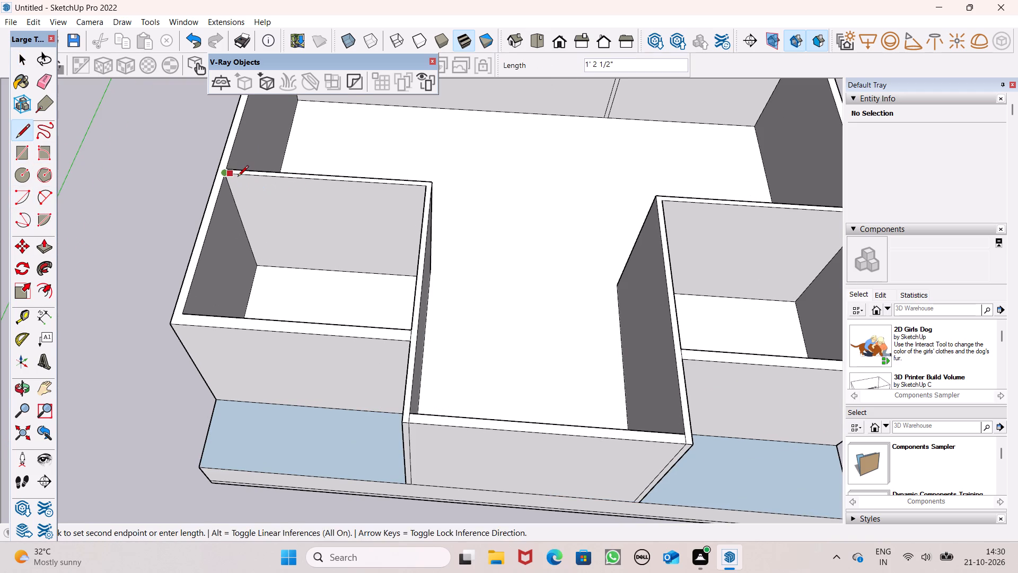
left_click(238, 177)
Trace a short line along the inner top edge of the right bay's rear wall to cap that room with a face.
scroll(185, 185, "down", 4)
scroll(568, 209, "up", 5)
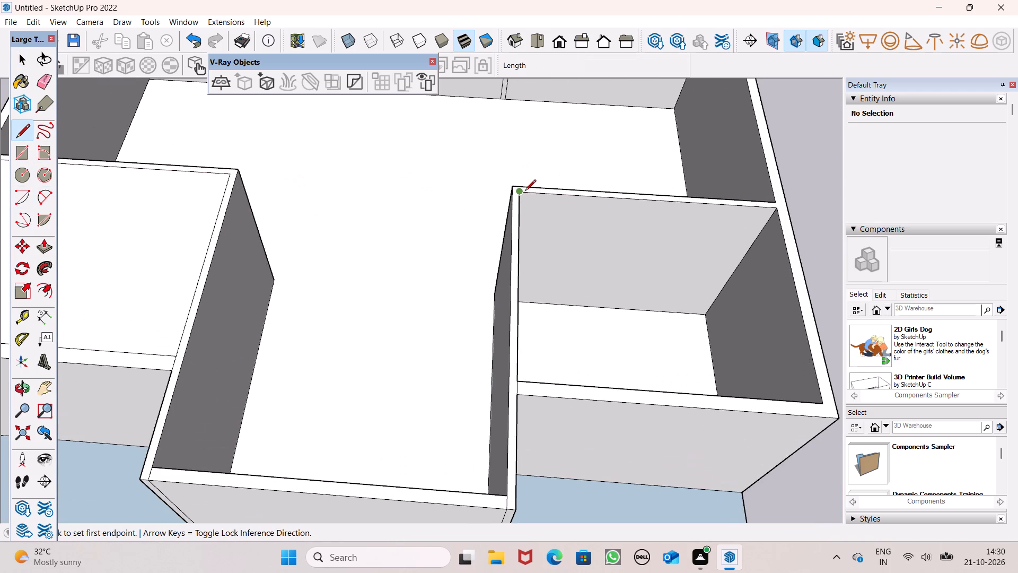
left_click(525, 192)
left_click(539, 194)
key("space")
Push/Pull the new cap face over the left side bay by 6".
scroll(506, 189, "down", 4)
middle_click_drag(461, 207, 499, 207)
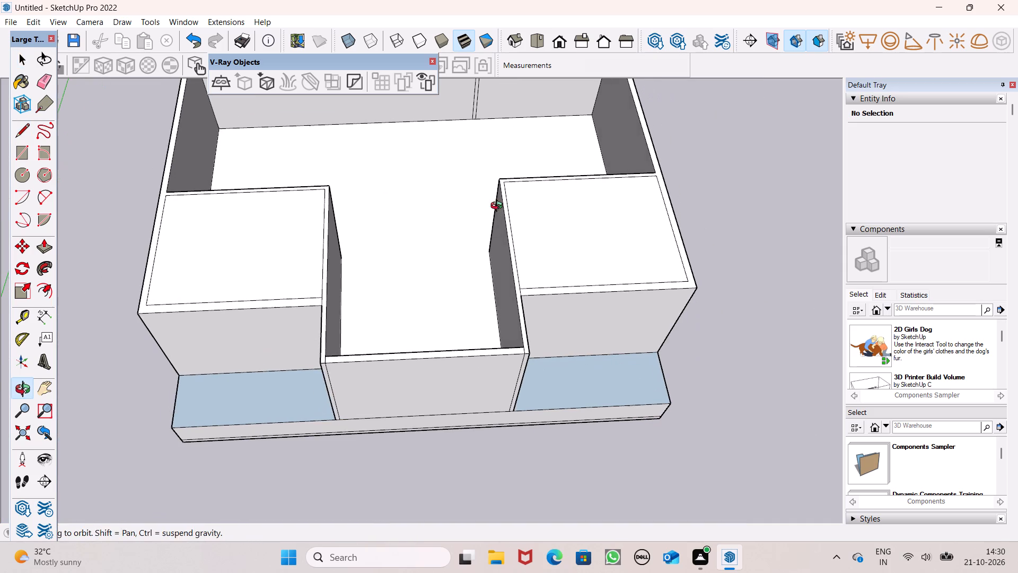
middle_click_drag(499, 207, 499, 207)
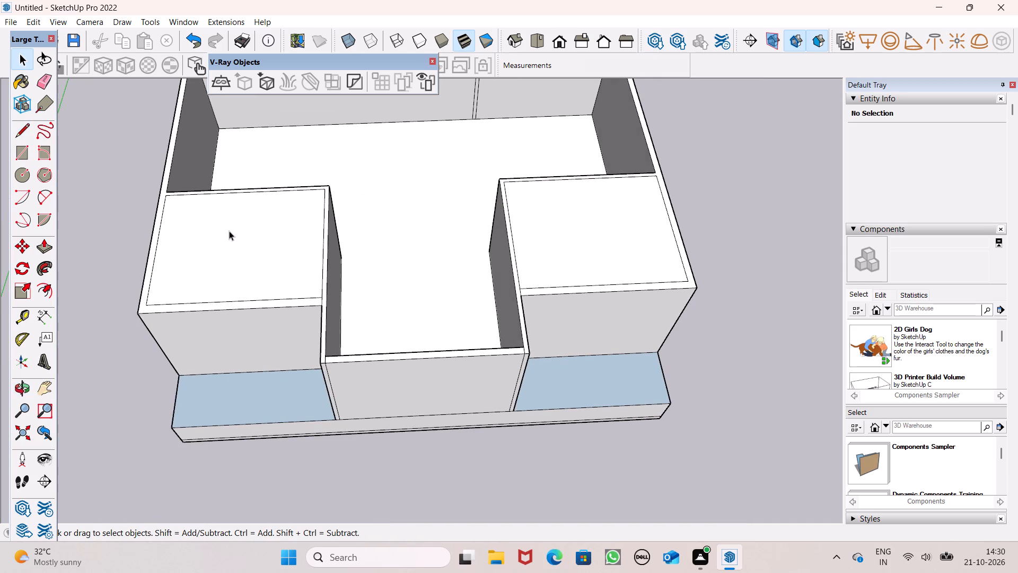
left_click(45, 249)
left_click_drag(175, 267, 175, 267)
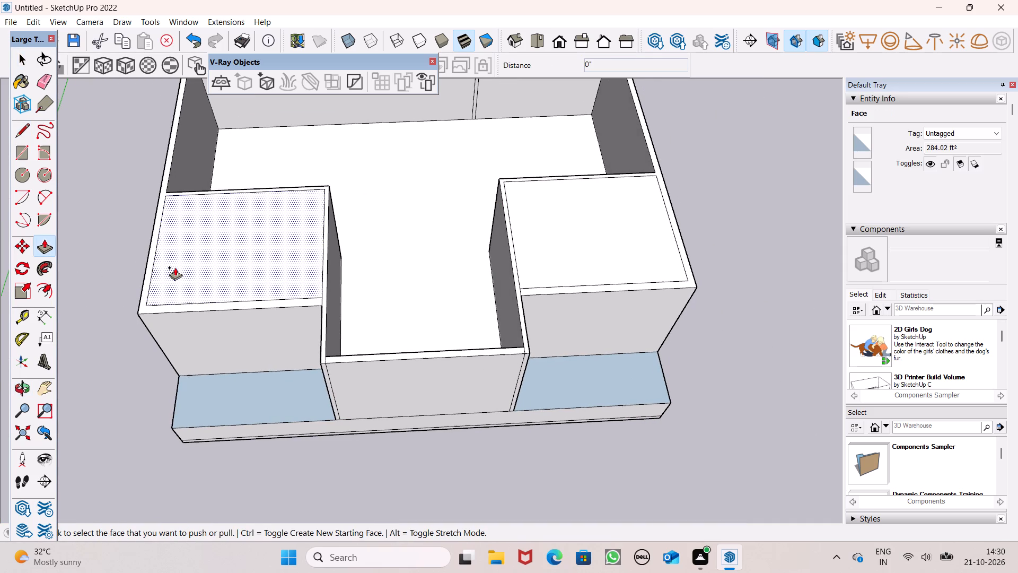
left_click_drag(175, 267, 175, 272)
key("6")
key("shift+Return")
key("shift+quotedbl")
key("Return")
Push/Pull the cap face over the right side bay by 6".
left_click(544, 254)
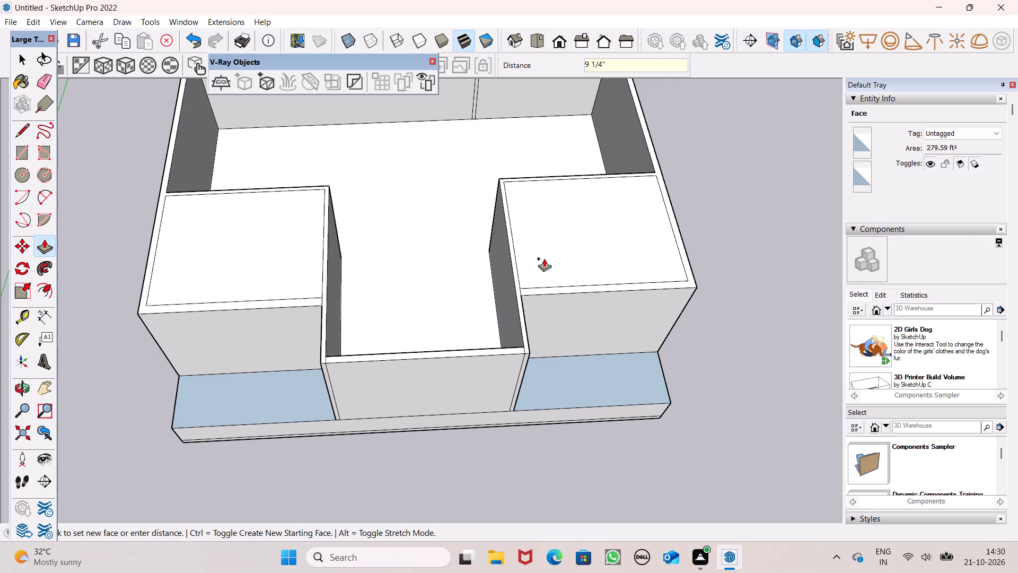
key("6")
key("shift+quotedbl")
key("Return")
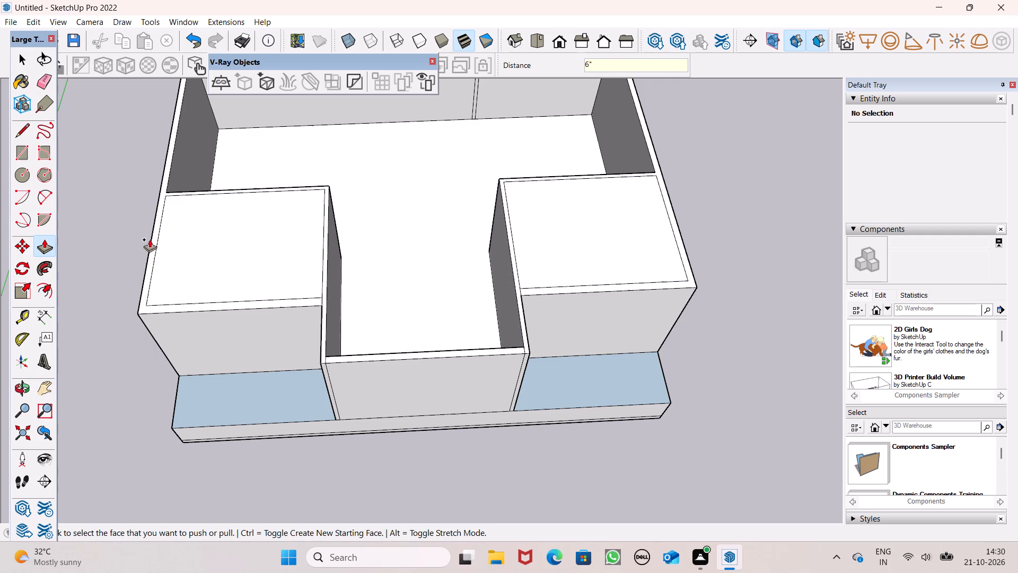
Push/Pull the cap face over the left side bay upward by 2'.
scroll(204, 231, "down", 1)
middle_click_drag(115, 282, 143, 255)
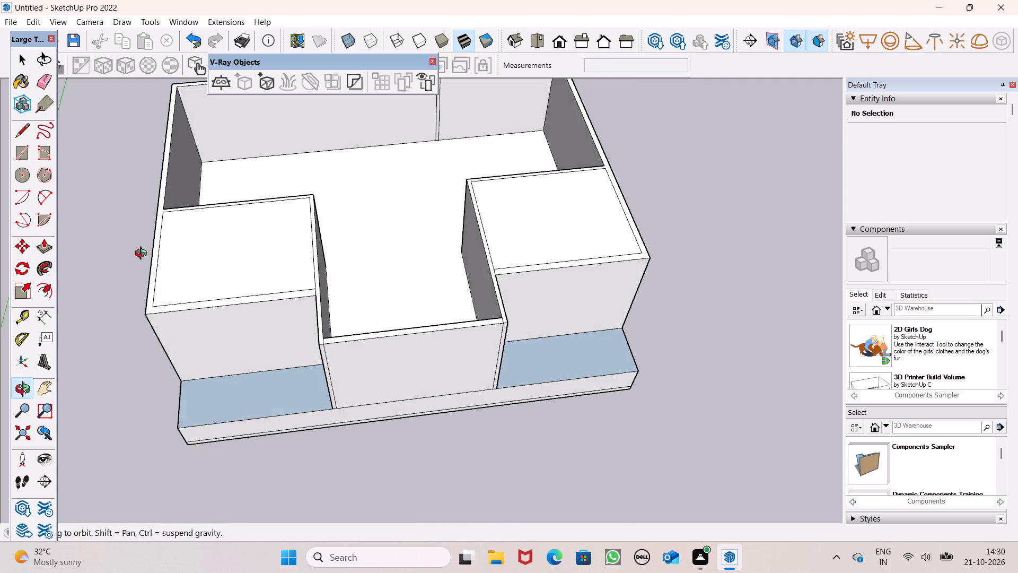
middle_click_drag(143, 255, 187, 236)
scroll(101, 320, "up", 4)
scroll(244, 279, "down", 5)
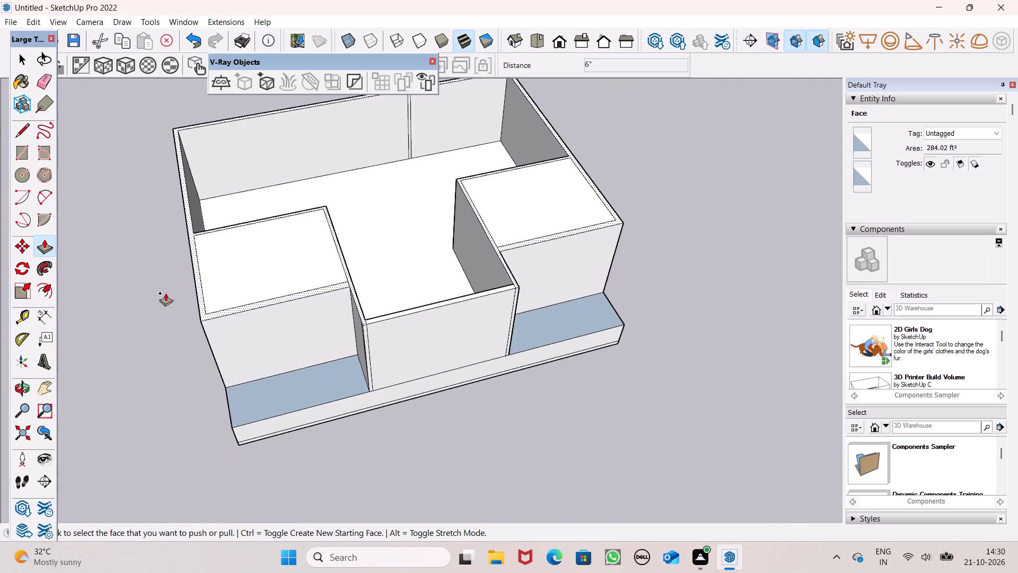
scroll(165, 290, "up", 6)
left_click_drag(249, 298, 248, 283)
type("2'")
key("Return")
Draw a line across the outer side wall's top from the inner corner where the left bay's rear wall meets it.
scroll(210, 276, "down", 3)
middle_click_drag(234, 306, 148, 273)
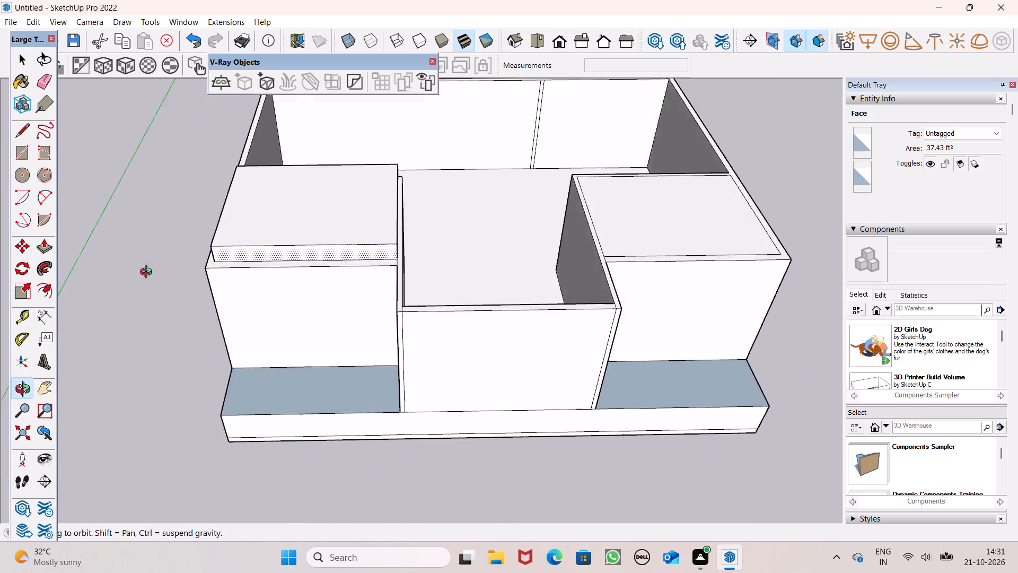
middle_click_drag(148, 273, 619, 307)
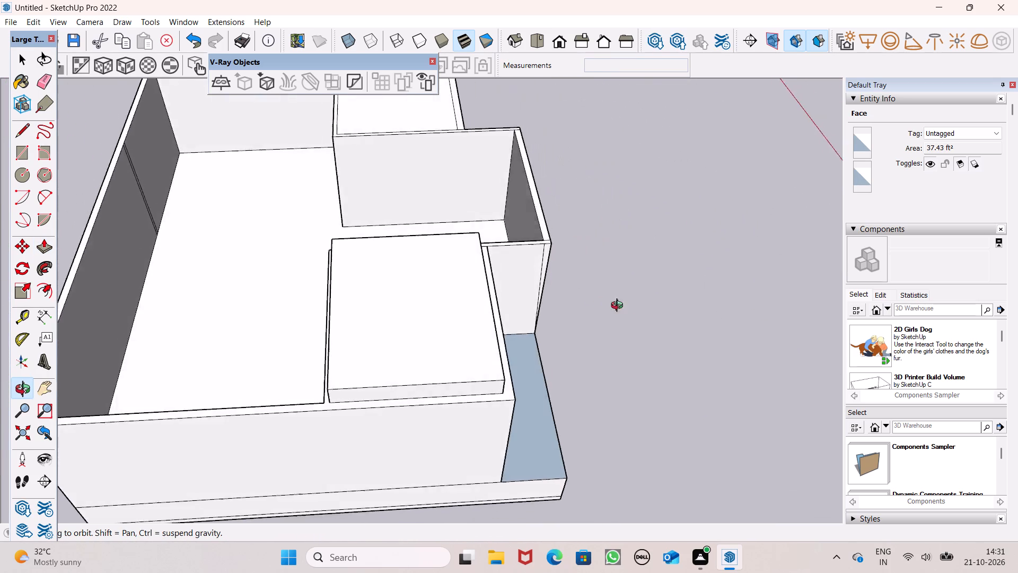
middle_click_drag(619, 307, 664, 307)
left_click(30, 138)
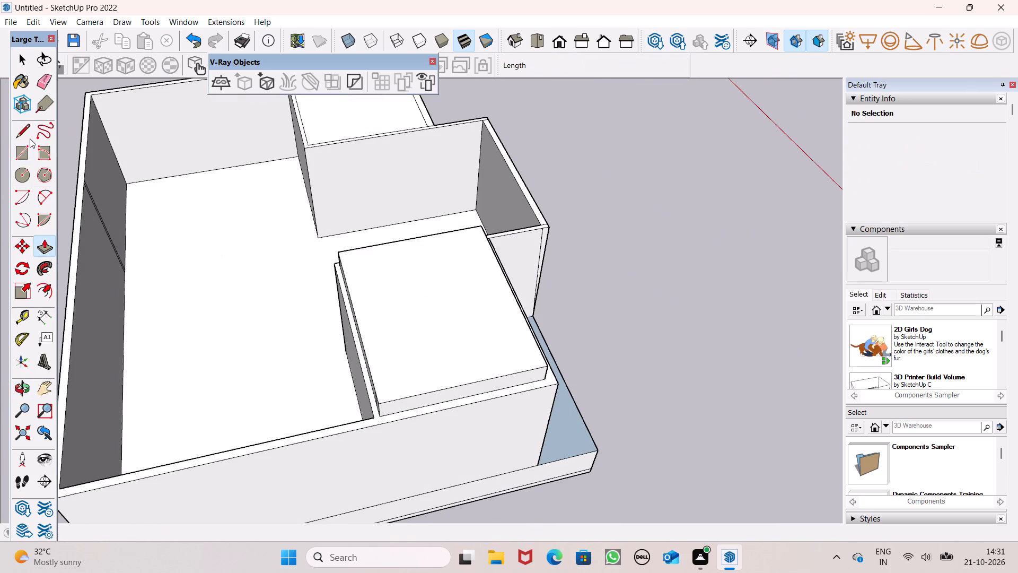
scroll(366, 449, "up", 6)
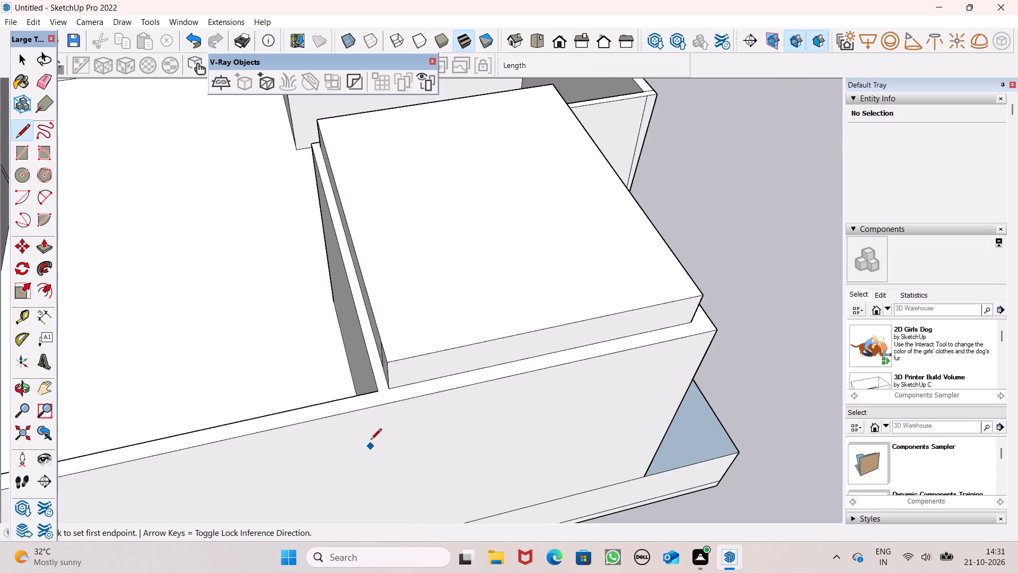
scroll(375, 396, "up", 6)
left_click(381, 386)
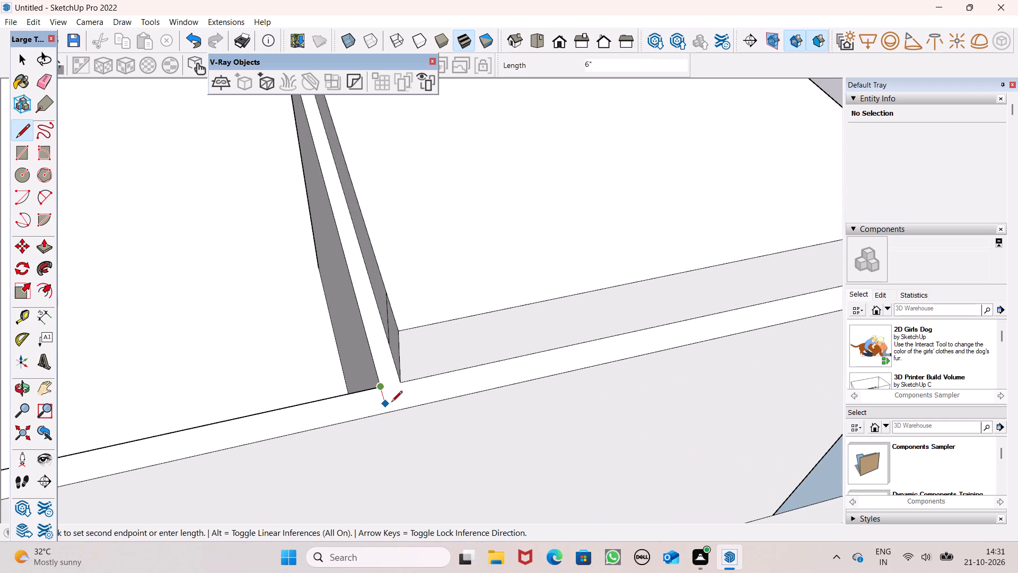
left_click(390, 416)
Examine the wall-top corner behind the left bay's raised block, around the newly drawn dividing line.
scroll(243, 332, "down", 7)
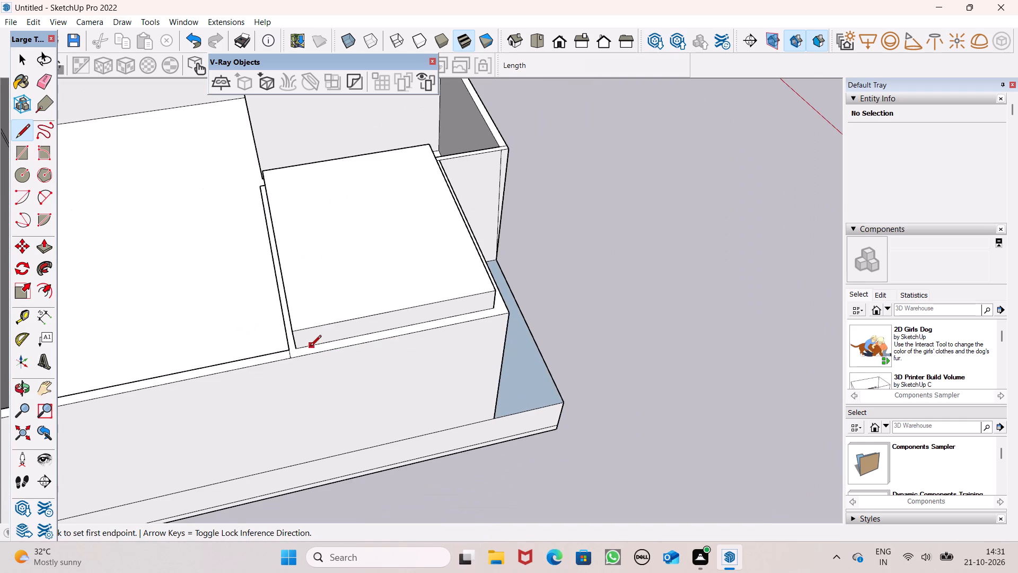
scroll(297, 347, "up", 7)
middle_click_drag(305, 384, 287, 427)
scroll(364, 342, "down", 4)
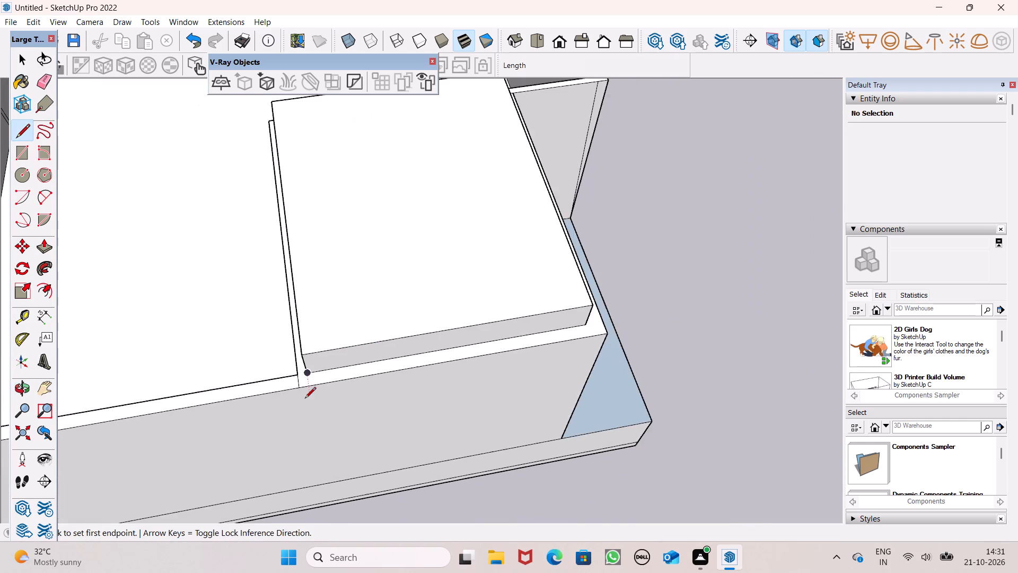
scroll(302, 399, "up", 8)
middle_click_drag(343, 377, 489, 409)
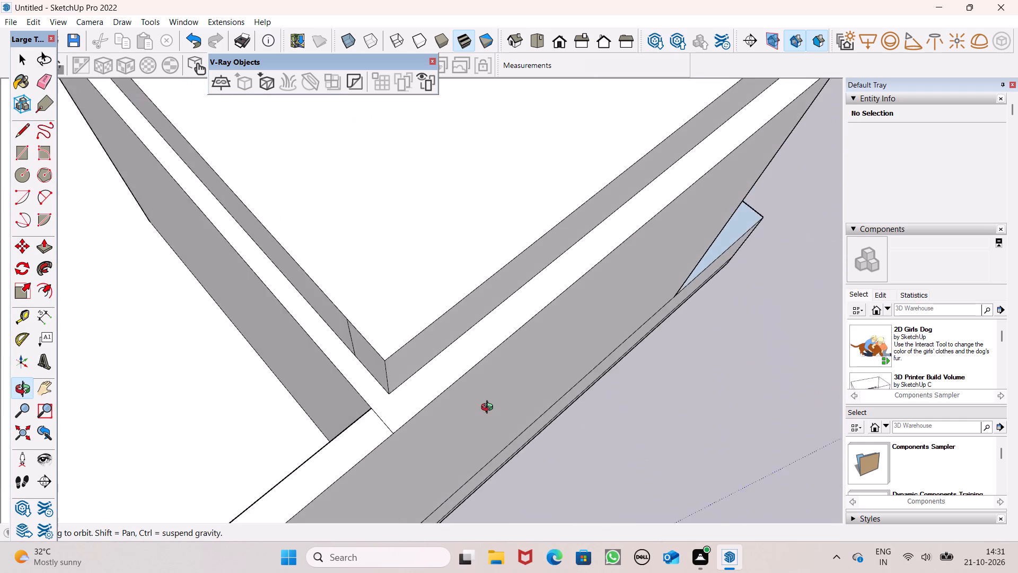
middle_click_drag(489, 409, 508, 386)
scroll(435, 398, "up", 8)
scroll(377, 397, "up", 6)
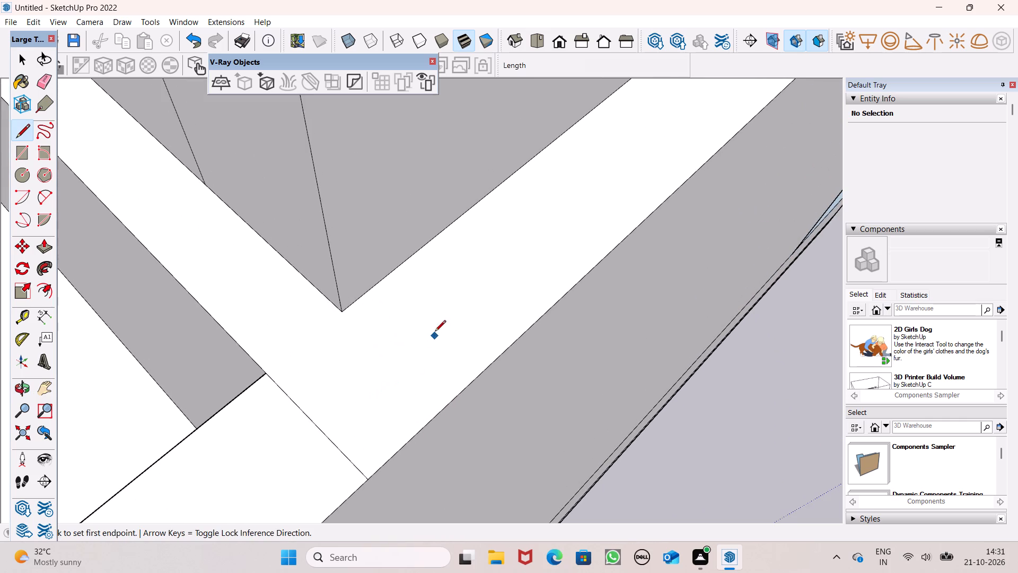
scroll(435, 331, "down", 18)
scroll(438, 323, "down", 7)
Draw a line across the central bay's left side wall top, starting where the left bay's front wall meets it.
middle_click_drag(626, 383, 220, 406)
scroll(326, 338, "down", 6)
middle_click_drag(413, 345, 233, 350)
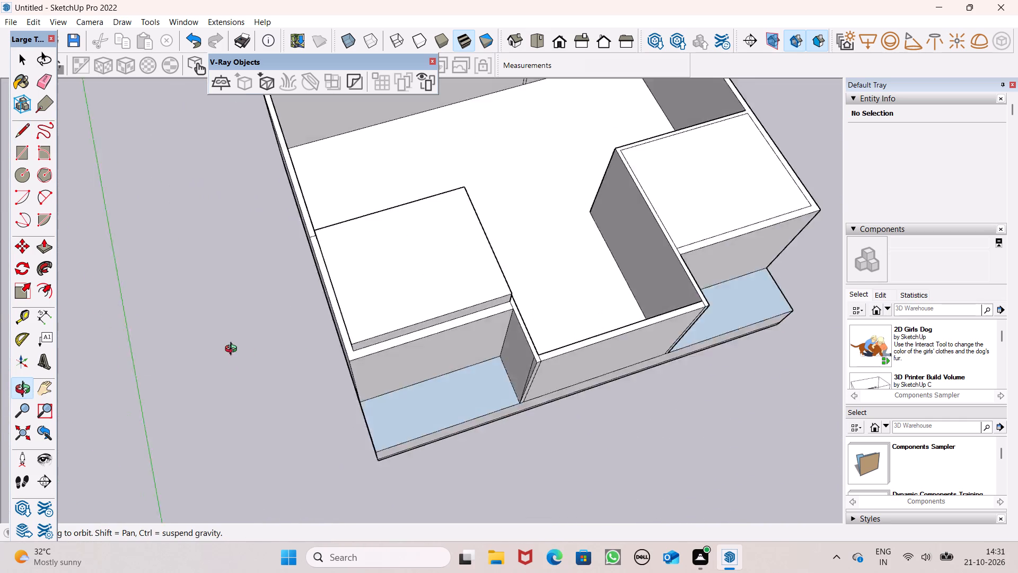
middle_click_drag(233, 350, 102, 325)
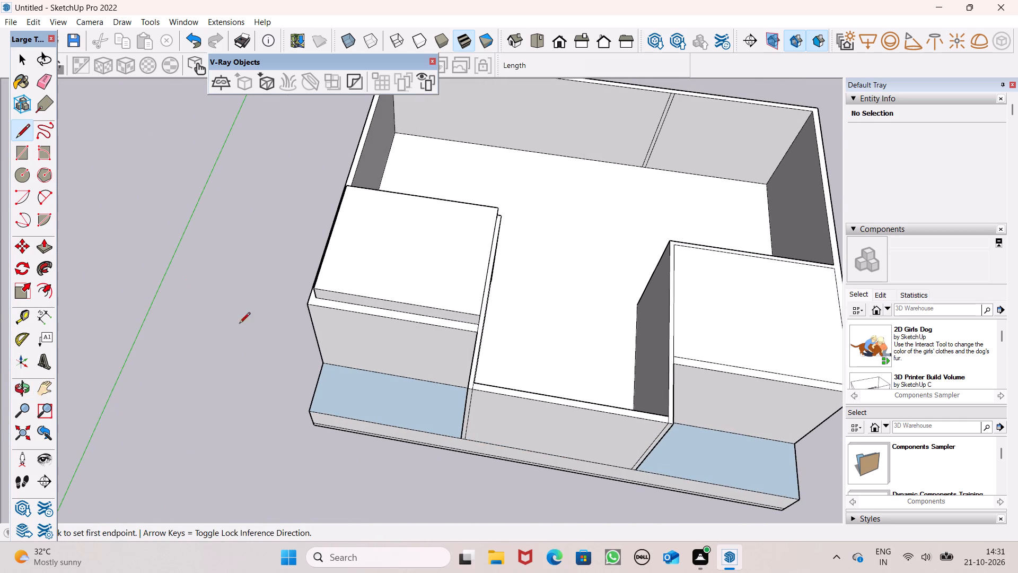
scroll(441, 372, "up", 6)
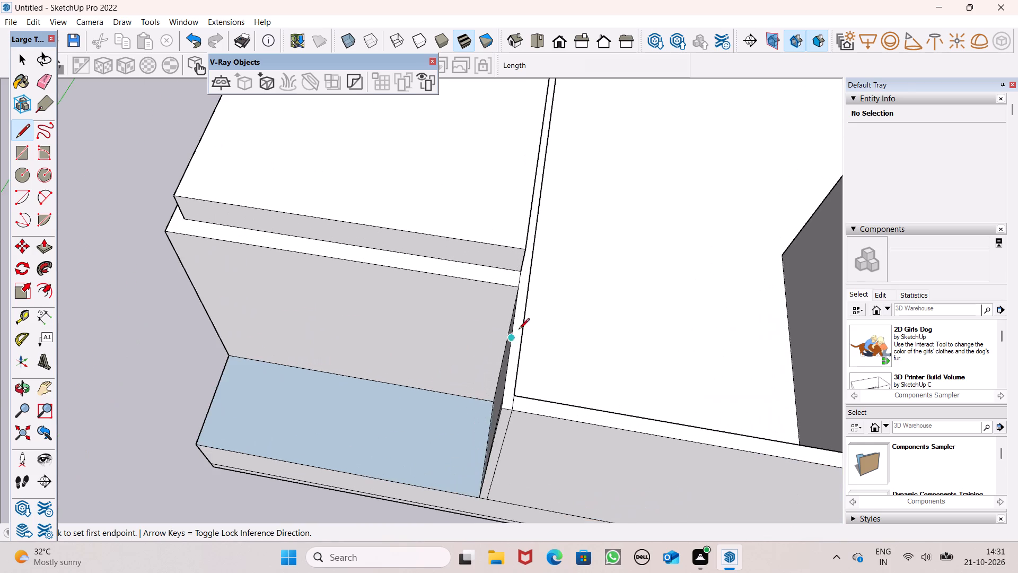
scroll(522, 311, "up", 6)
scroll(420, 280, "down", 6)
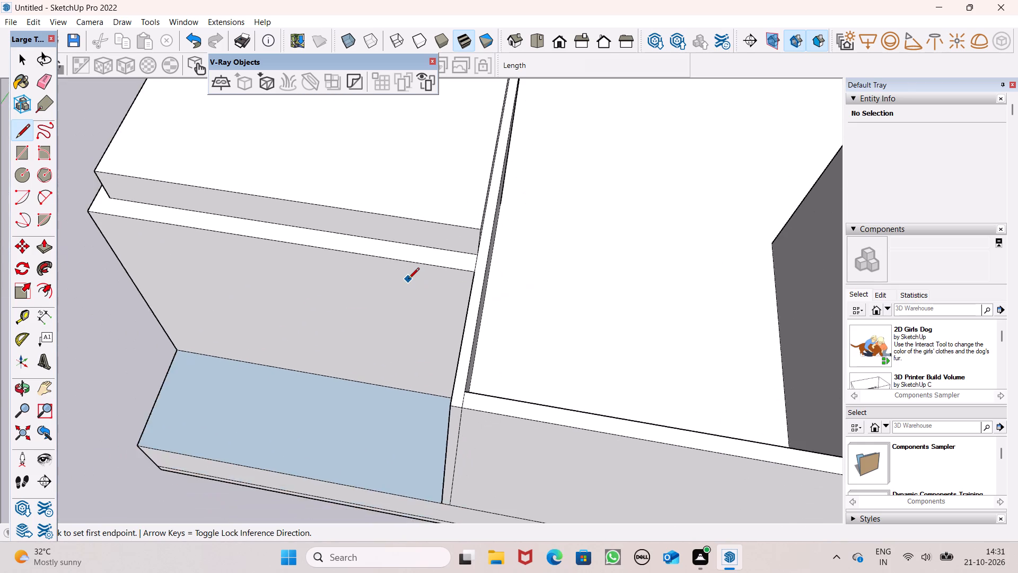
scroll(408, 280, "down", 4)
scroll(484, 304, "up", 5)
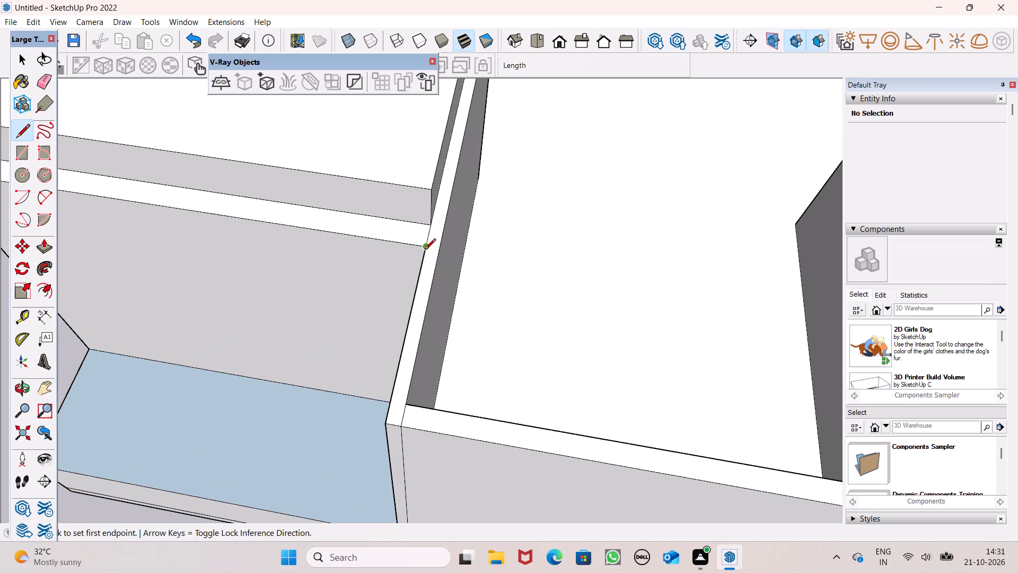
left_click(425, 250)
left_click(441, 250)
Draw a 6" line across the central bay's right side wall top, starting where the right bay's front wall meets it.
scroll(334, 261, "down", 7)
scroll(334, 266, "up", 1)
scroll(334, 266, "down", 1)
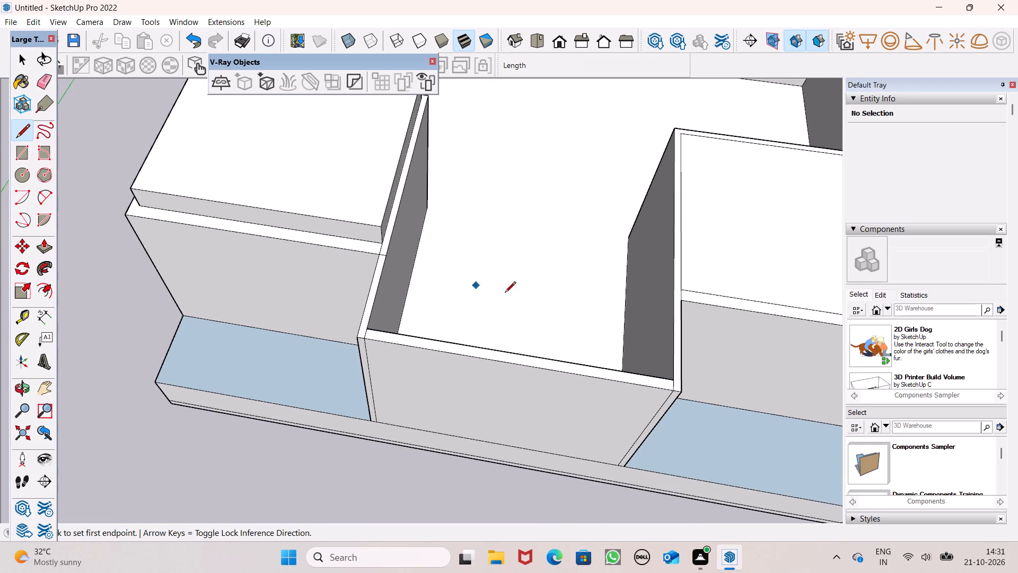
scroll(672, 302, "up", 4)
left_click(681, 299)
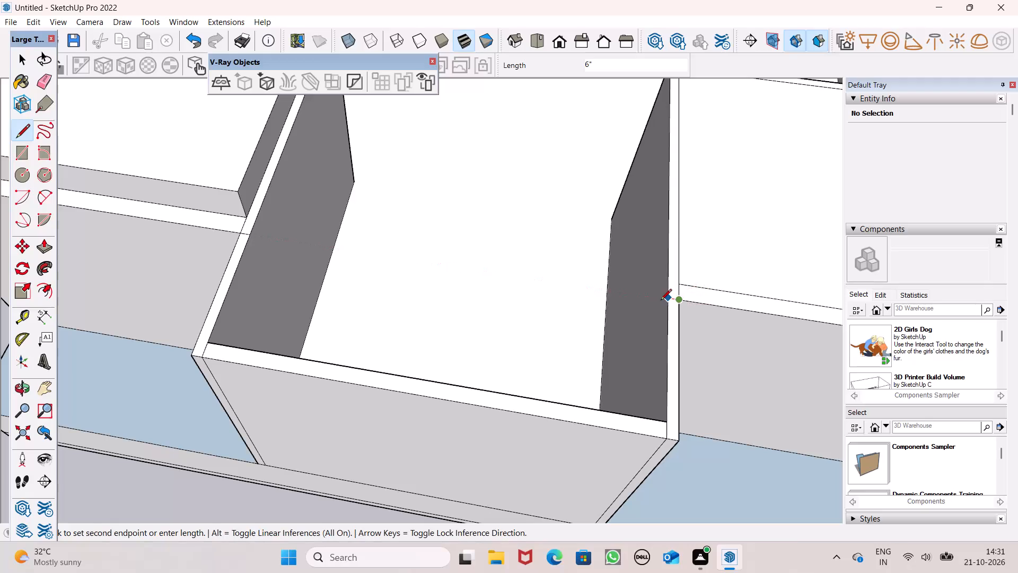
left_click(670, 300)
Draw a 9" line across the outer side wall's top from the inner corner where the right bay's rear wall meets it.
scroll(389, 297, "down", 5)
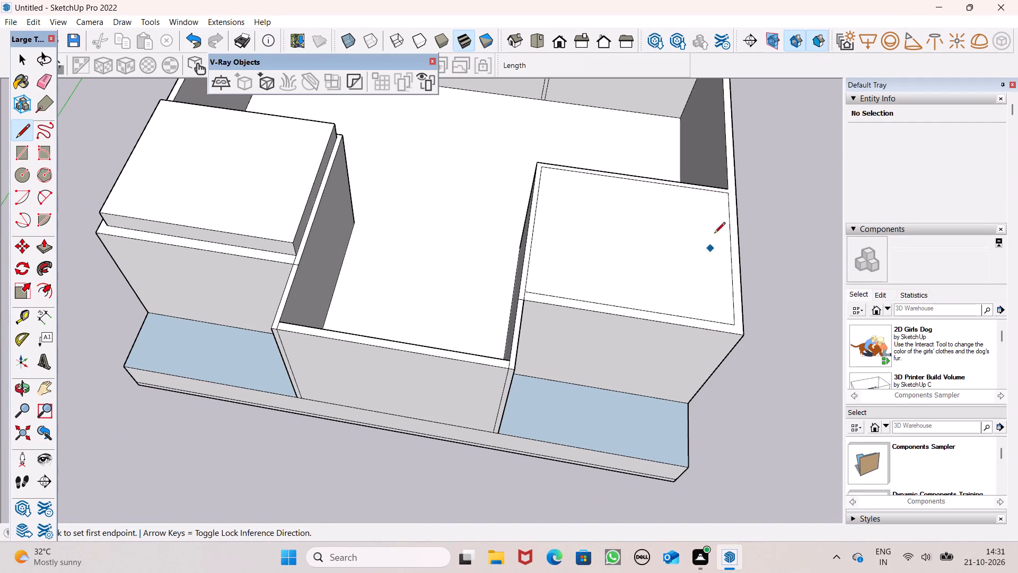
scroll(731, 184, "up", 6)
left_click(724, 195)
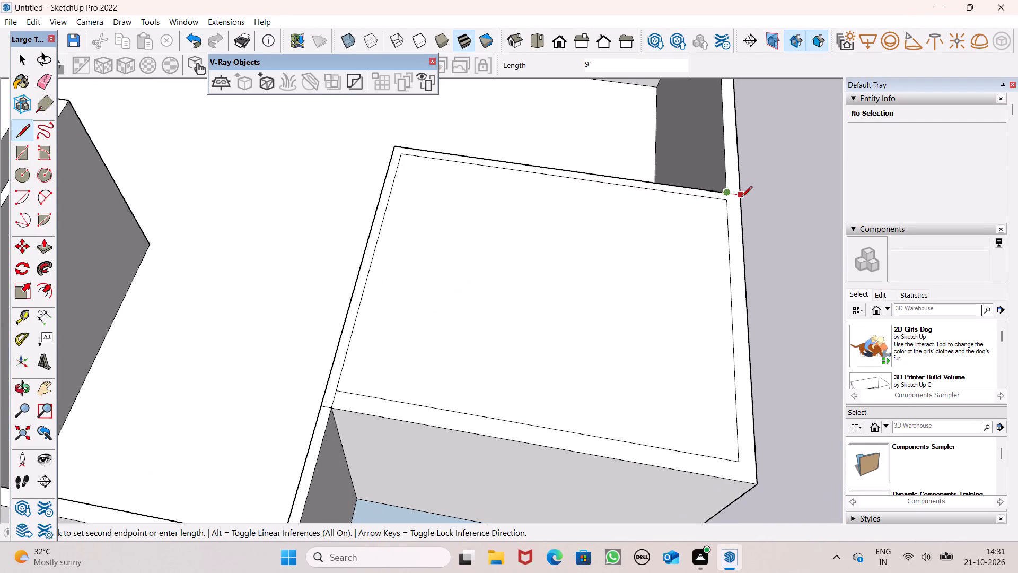
left_click(741, 198)
scroll(602, 184, "down", 6)
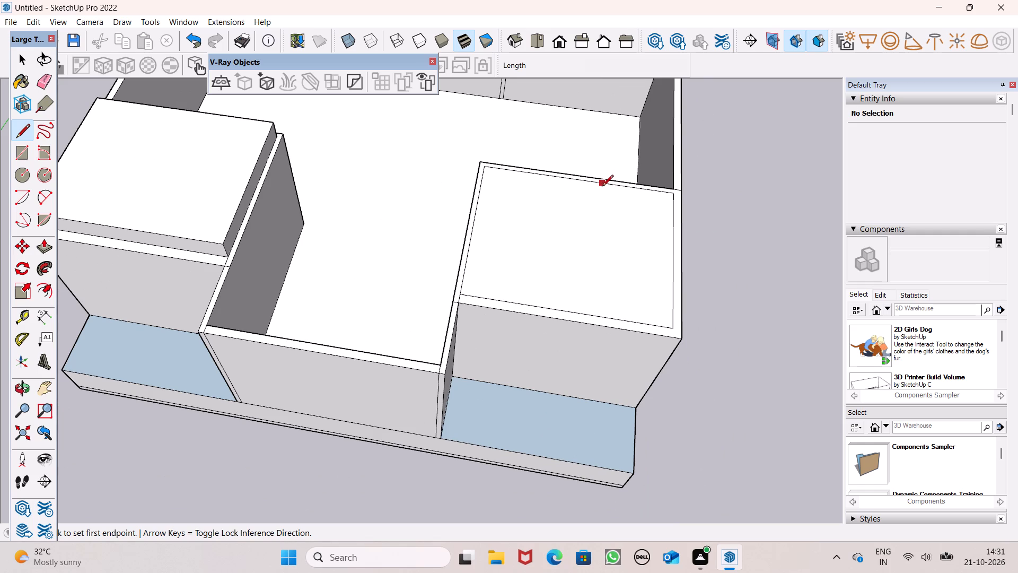
key("space")
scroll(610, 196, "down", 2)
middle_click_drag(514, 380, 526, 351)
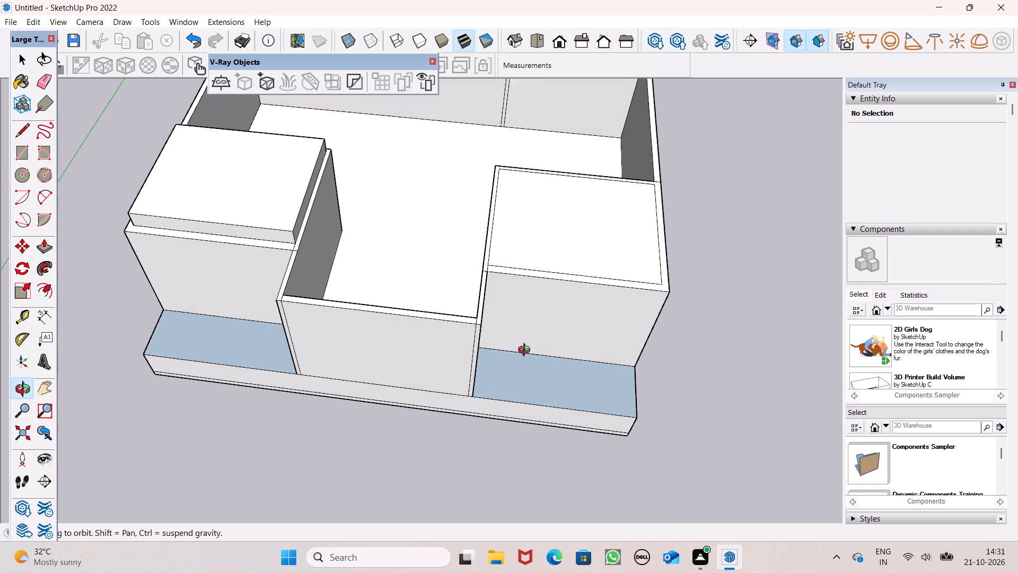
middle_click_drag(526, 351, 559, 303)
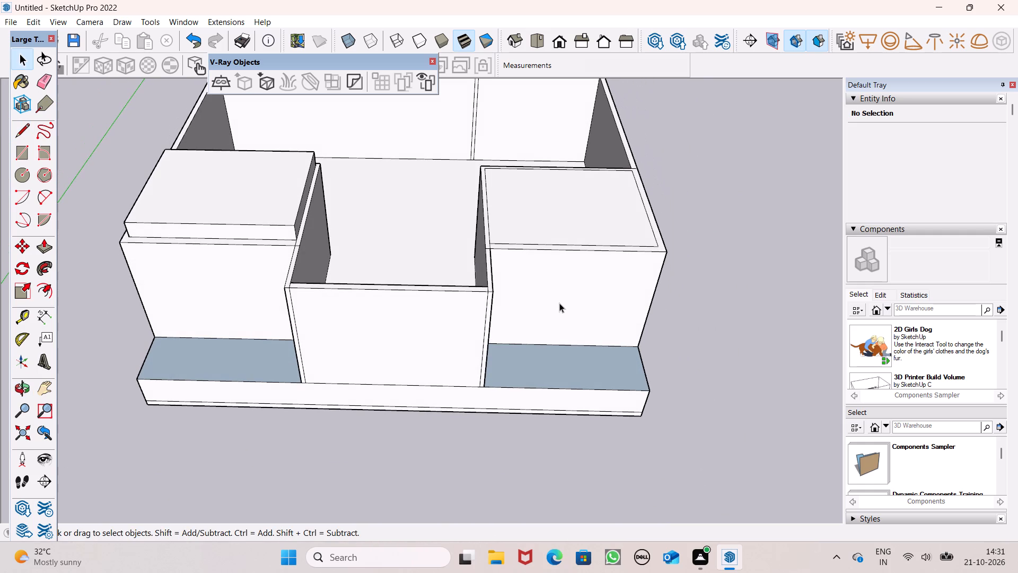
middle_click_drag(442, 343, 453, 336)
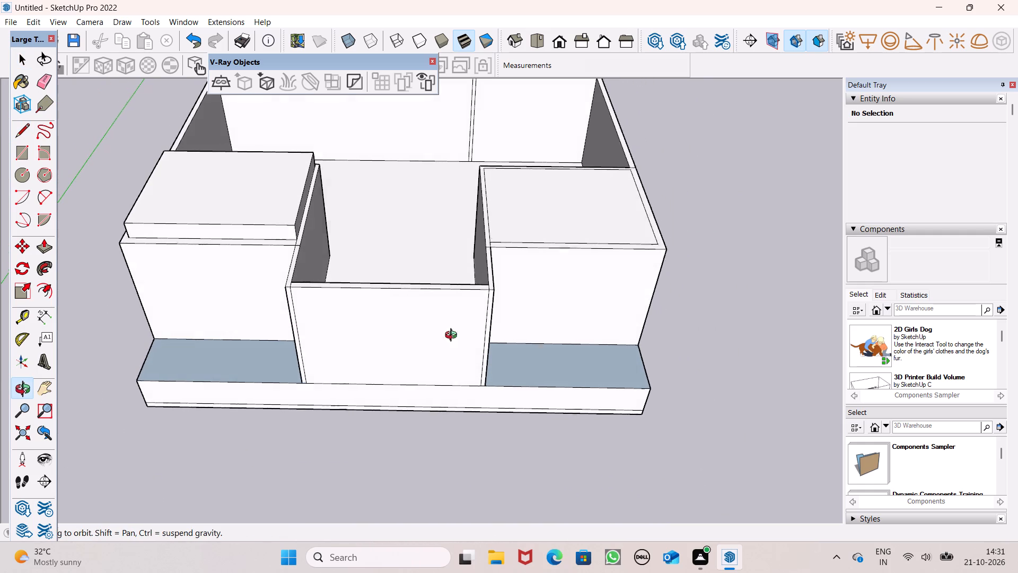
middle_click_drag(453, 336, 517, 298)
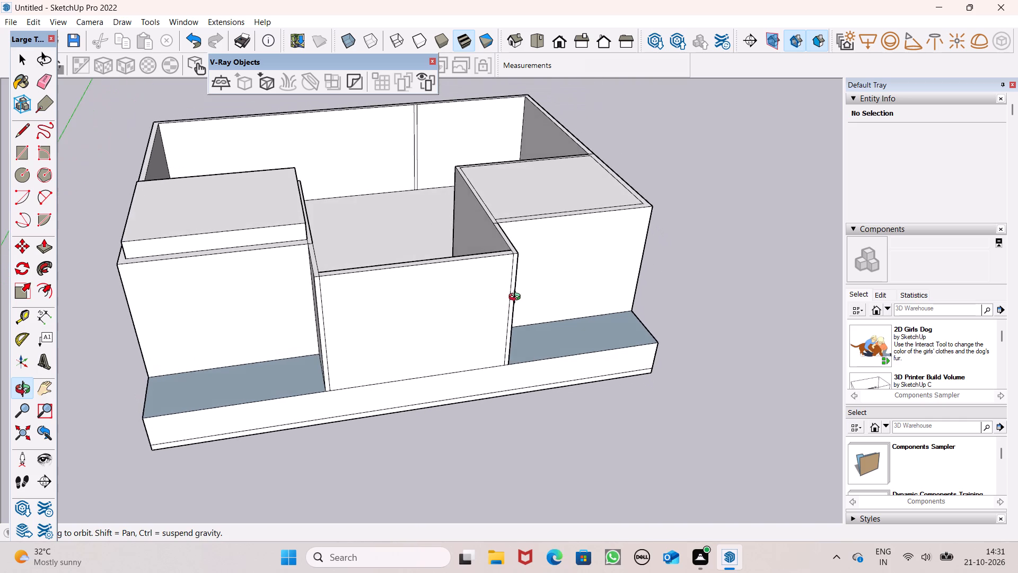
Examine the wall tops and both side bays from the front and from the left bay's outer side.
middle_click_drag(517, 298, 519, 322)
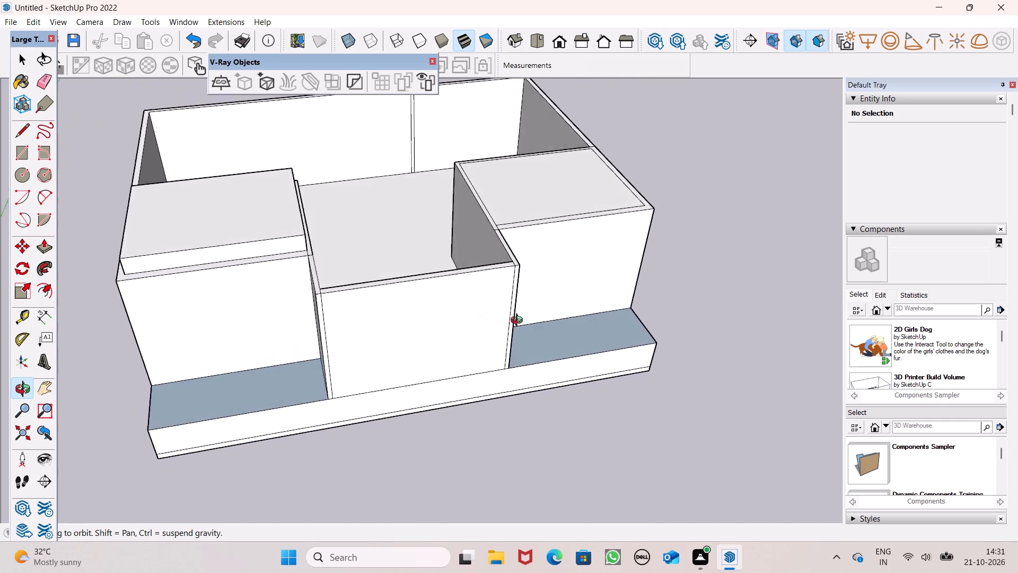
middle_click_drag(519, 322, 479, 408)
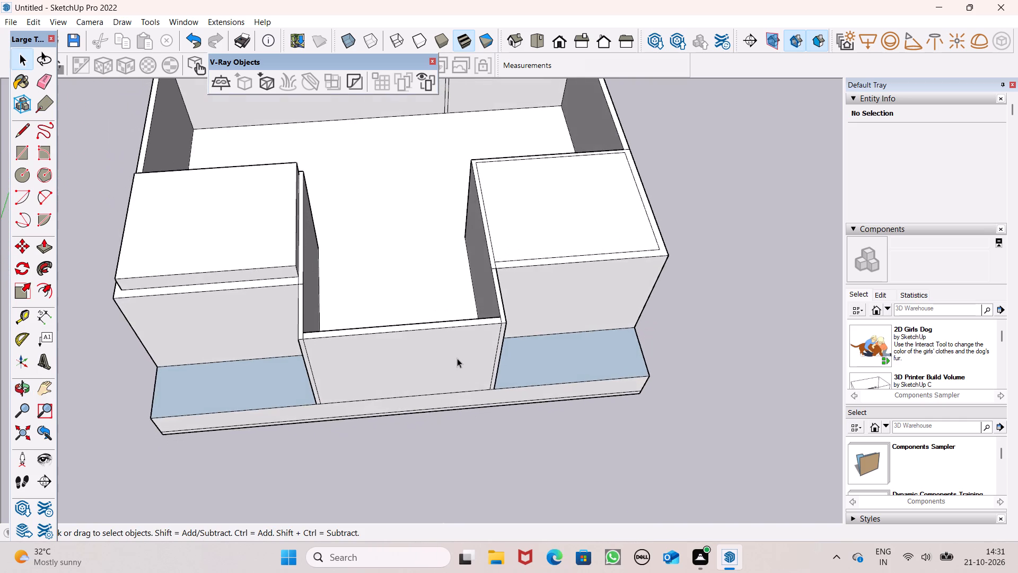
scroll(455, 351, "down", 3)
scroll(396, 332, "down", 1)
scroll(340, 328, "up", 2)
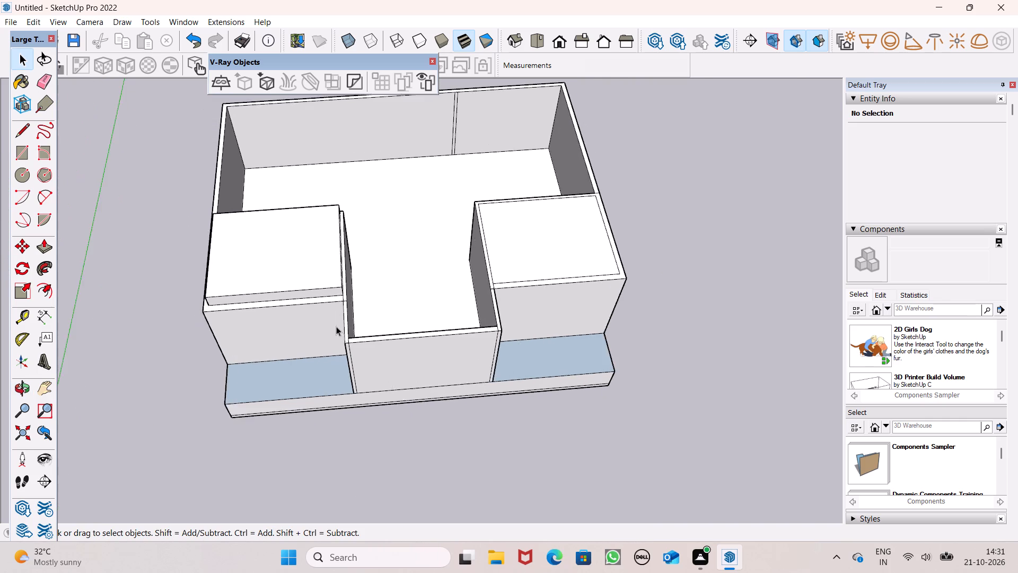
scroll(336, 326, "up", 5)
scroll(329, 323, "down", 4)
middle_click_drag(254, 300, 393, 263)
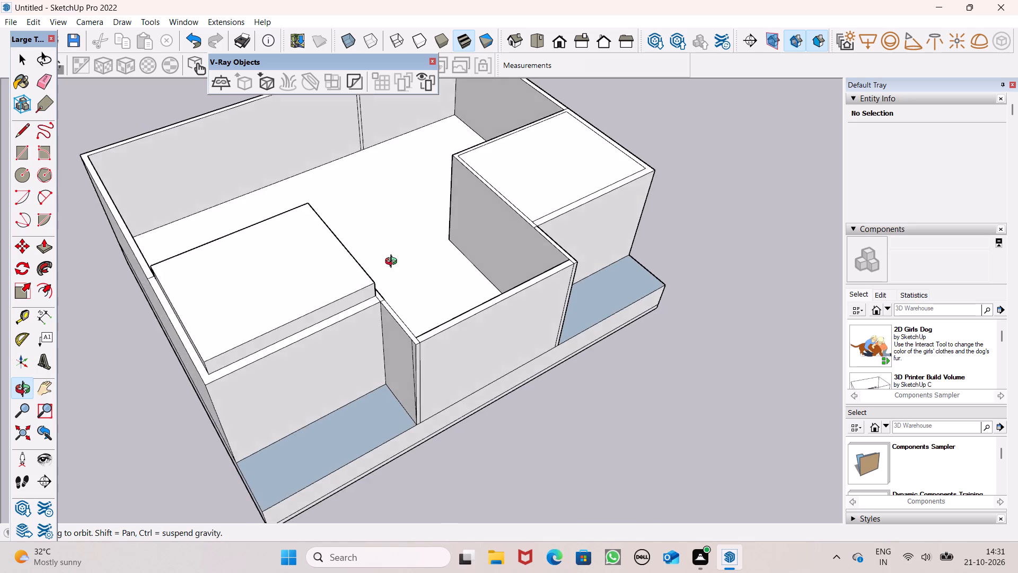
middle_click_drag(393, 263, 477, 270)
scroll(316, 302, "down", 1)
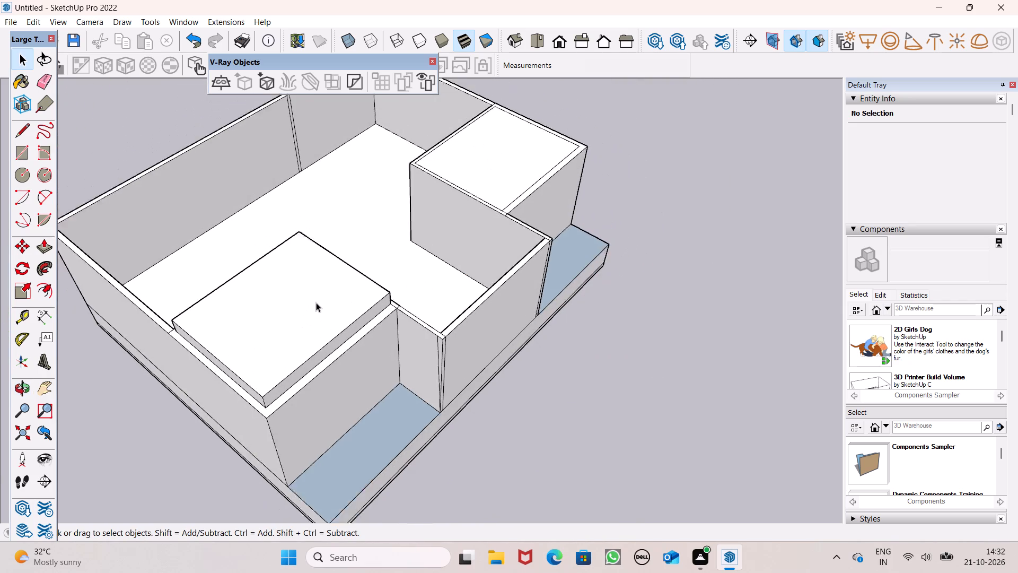
scroll(316, 302, "down", 2)
middle_click_drag(168, 355, 417, 266)
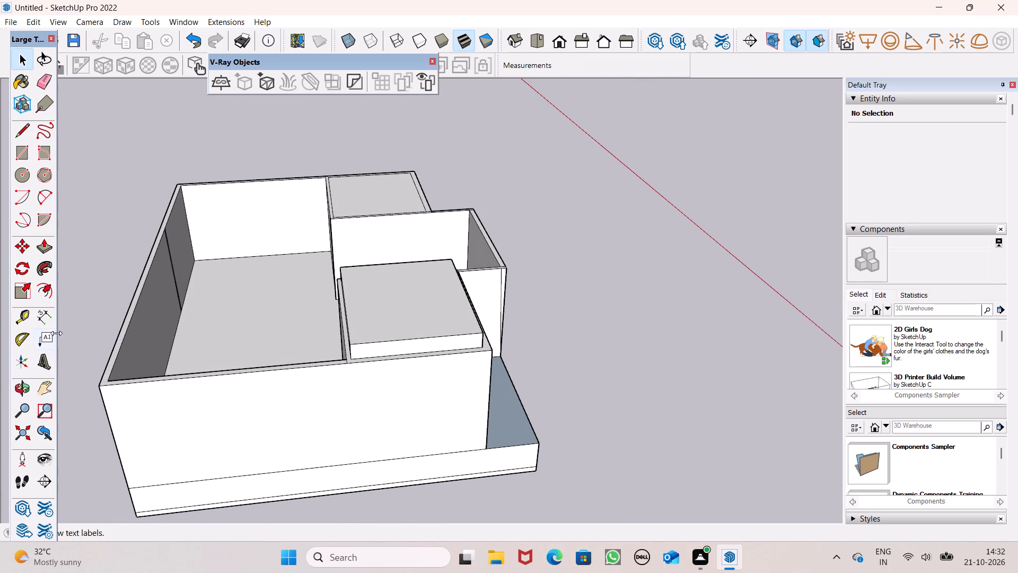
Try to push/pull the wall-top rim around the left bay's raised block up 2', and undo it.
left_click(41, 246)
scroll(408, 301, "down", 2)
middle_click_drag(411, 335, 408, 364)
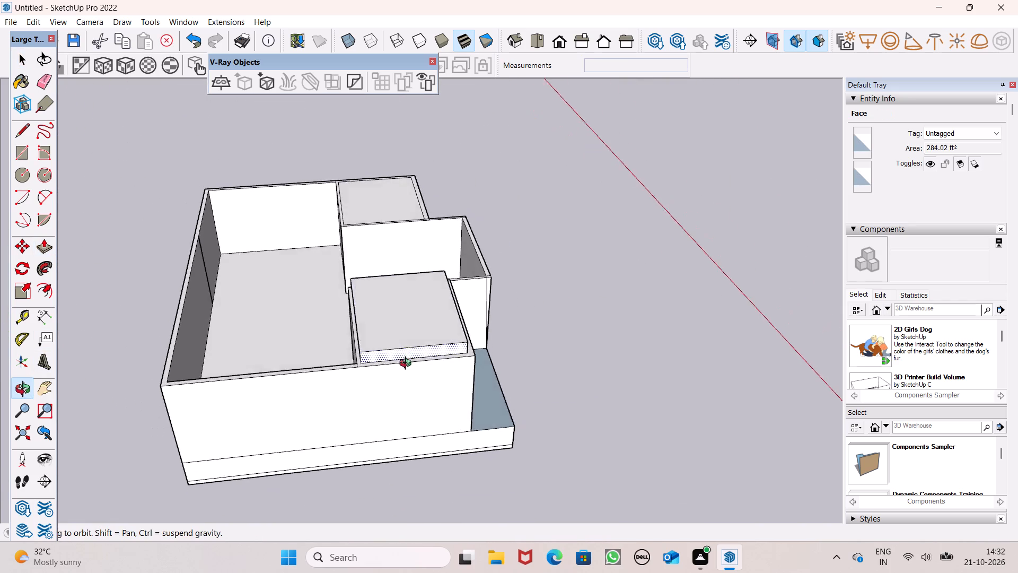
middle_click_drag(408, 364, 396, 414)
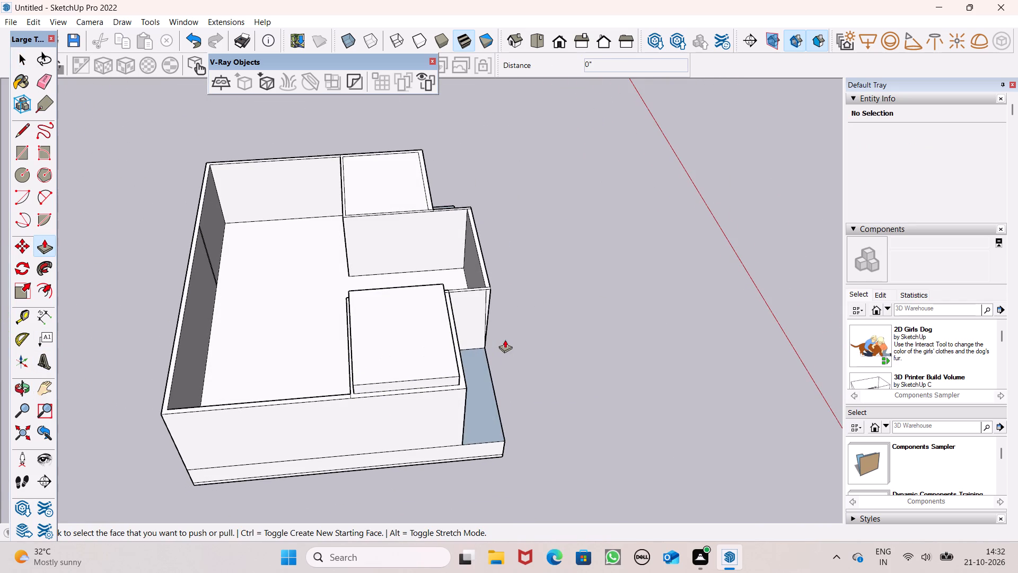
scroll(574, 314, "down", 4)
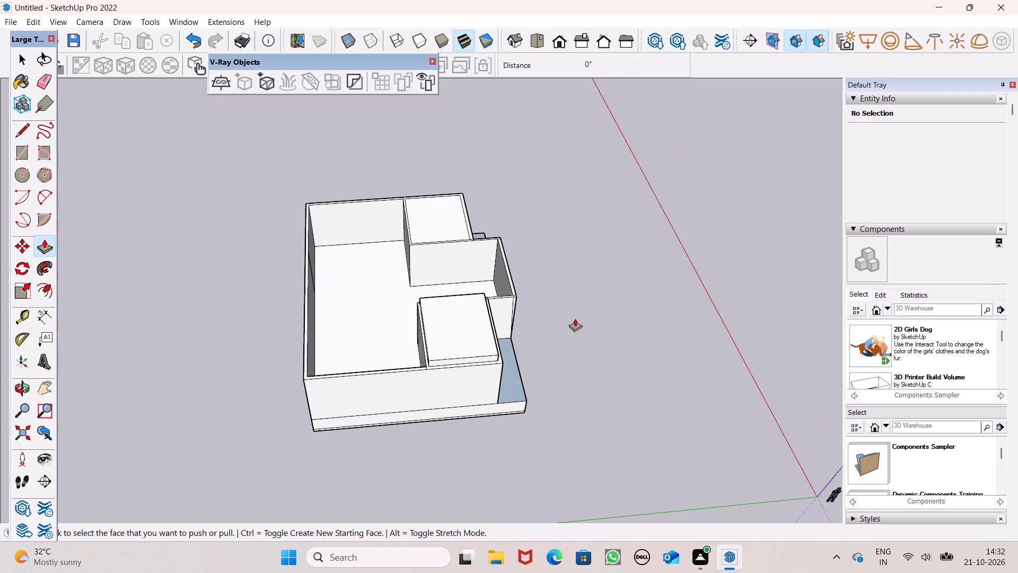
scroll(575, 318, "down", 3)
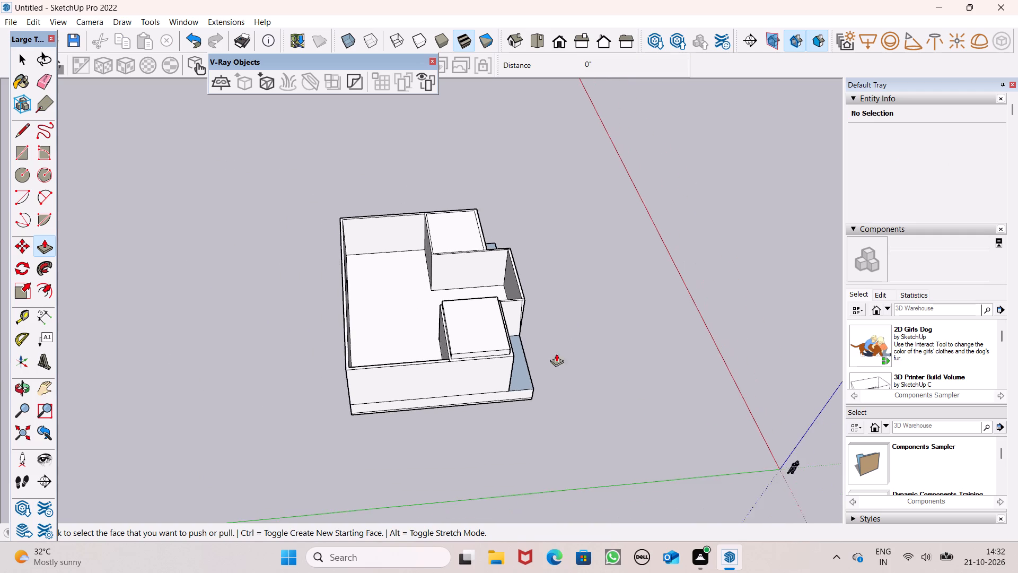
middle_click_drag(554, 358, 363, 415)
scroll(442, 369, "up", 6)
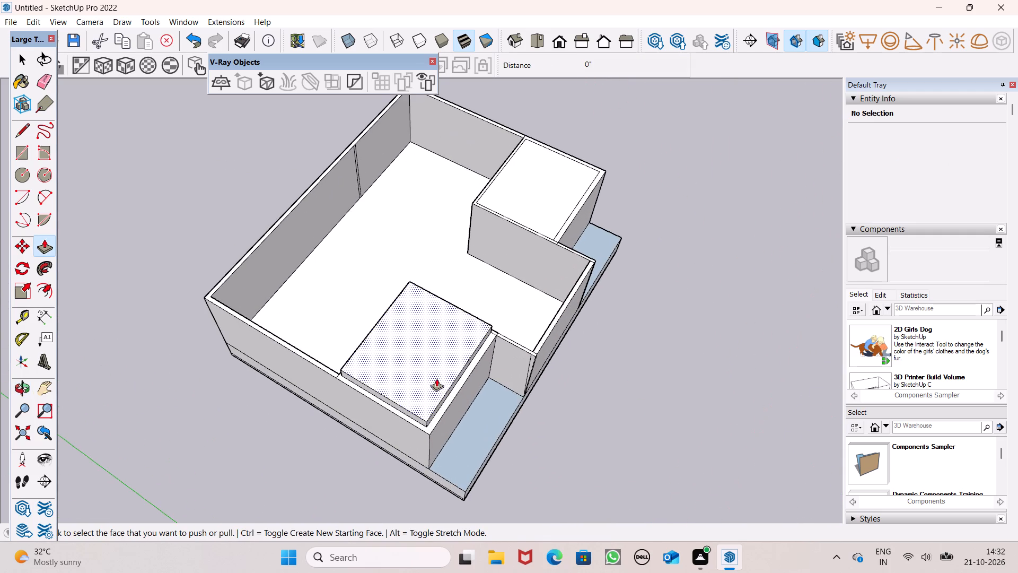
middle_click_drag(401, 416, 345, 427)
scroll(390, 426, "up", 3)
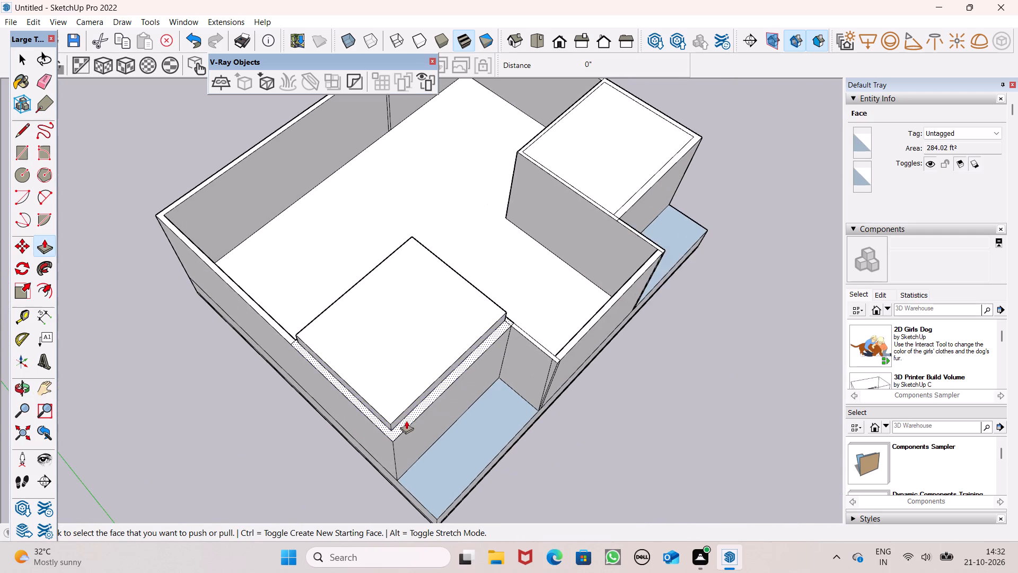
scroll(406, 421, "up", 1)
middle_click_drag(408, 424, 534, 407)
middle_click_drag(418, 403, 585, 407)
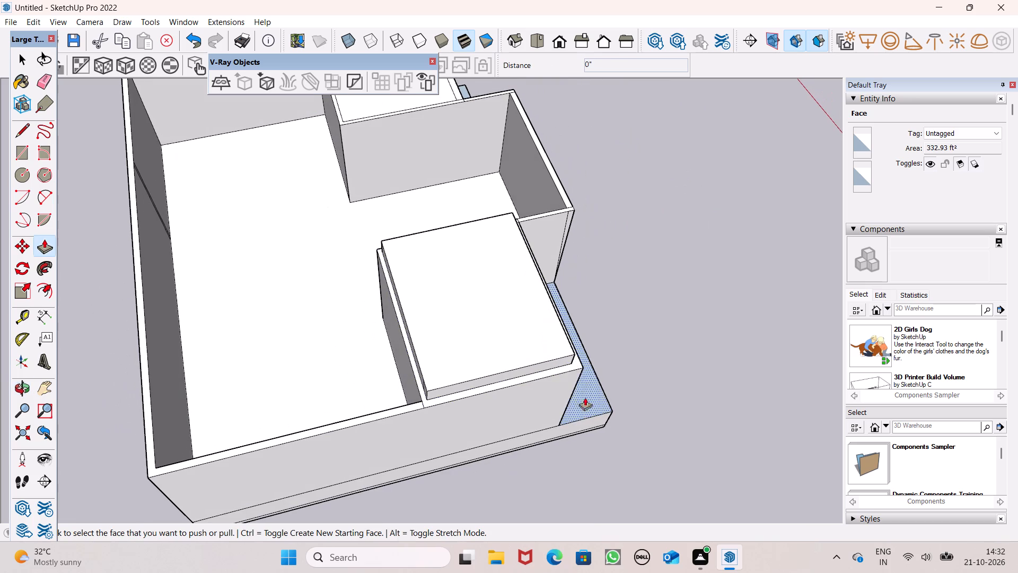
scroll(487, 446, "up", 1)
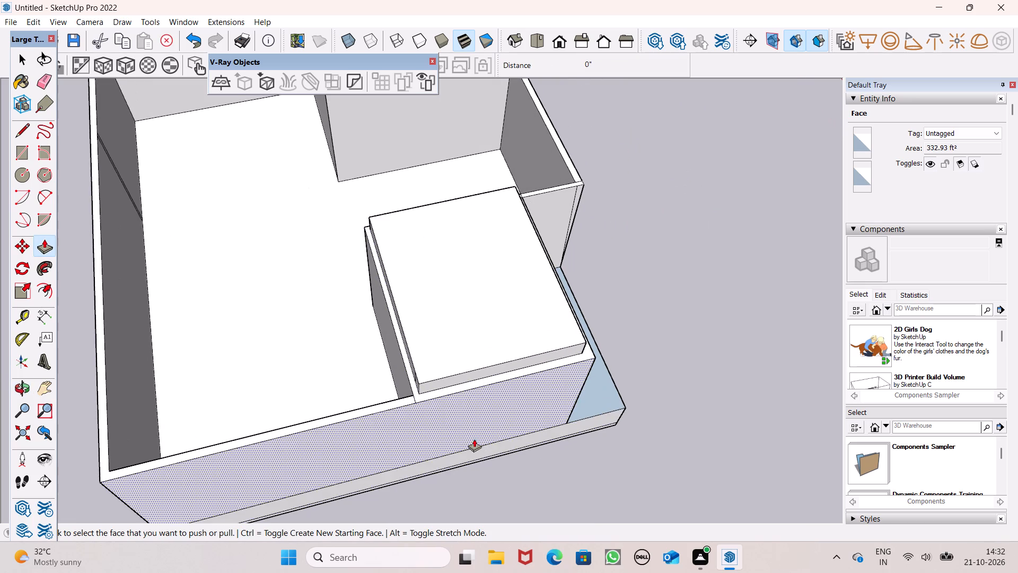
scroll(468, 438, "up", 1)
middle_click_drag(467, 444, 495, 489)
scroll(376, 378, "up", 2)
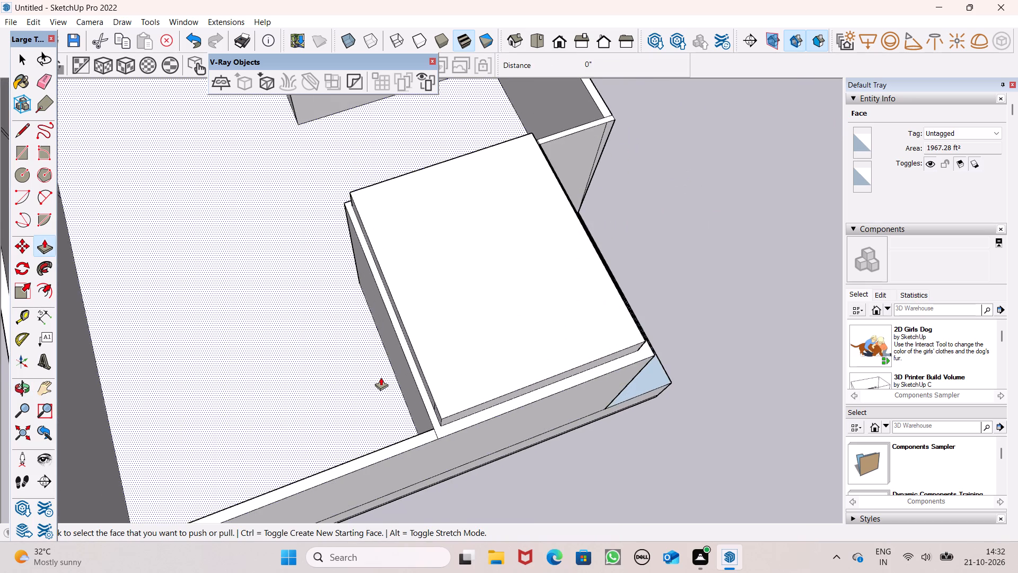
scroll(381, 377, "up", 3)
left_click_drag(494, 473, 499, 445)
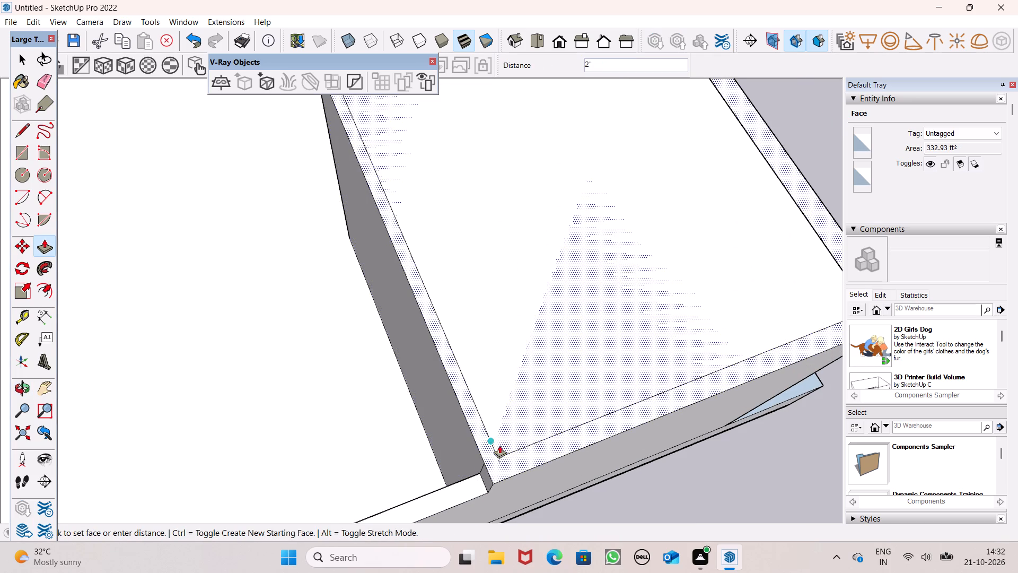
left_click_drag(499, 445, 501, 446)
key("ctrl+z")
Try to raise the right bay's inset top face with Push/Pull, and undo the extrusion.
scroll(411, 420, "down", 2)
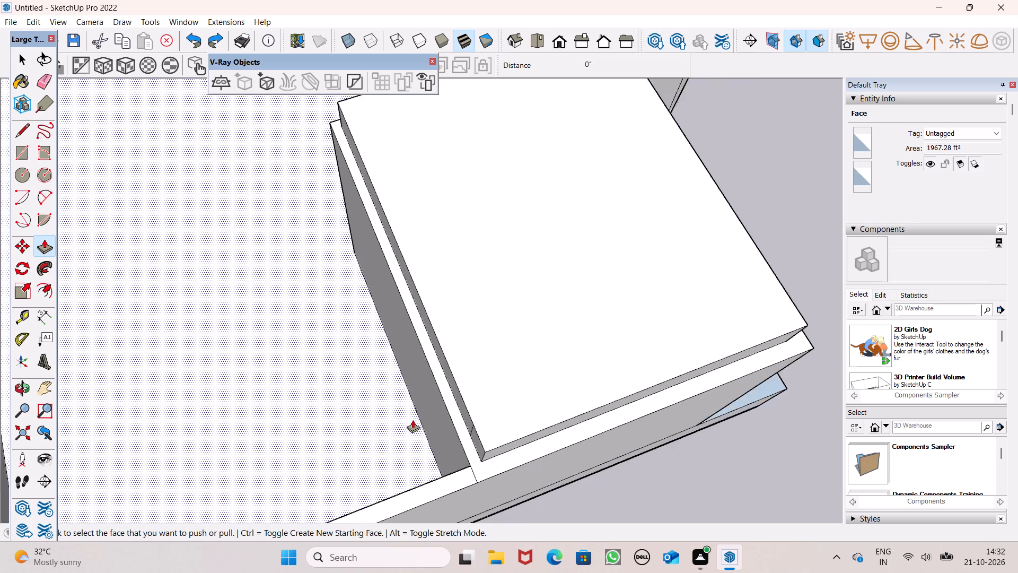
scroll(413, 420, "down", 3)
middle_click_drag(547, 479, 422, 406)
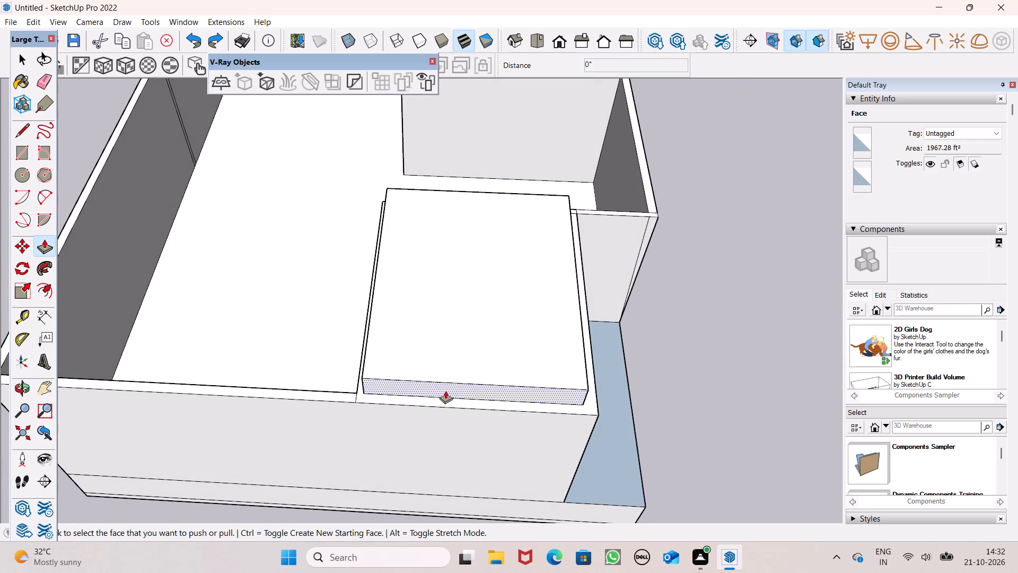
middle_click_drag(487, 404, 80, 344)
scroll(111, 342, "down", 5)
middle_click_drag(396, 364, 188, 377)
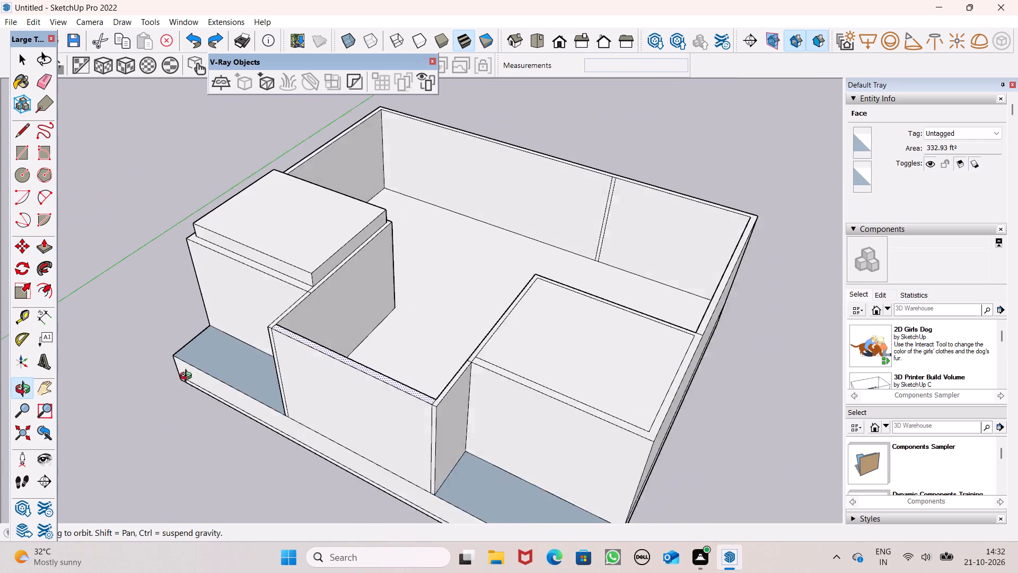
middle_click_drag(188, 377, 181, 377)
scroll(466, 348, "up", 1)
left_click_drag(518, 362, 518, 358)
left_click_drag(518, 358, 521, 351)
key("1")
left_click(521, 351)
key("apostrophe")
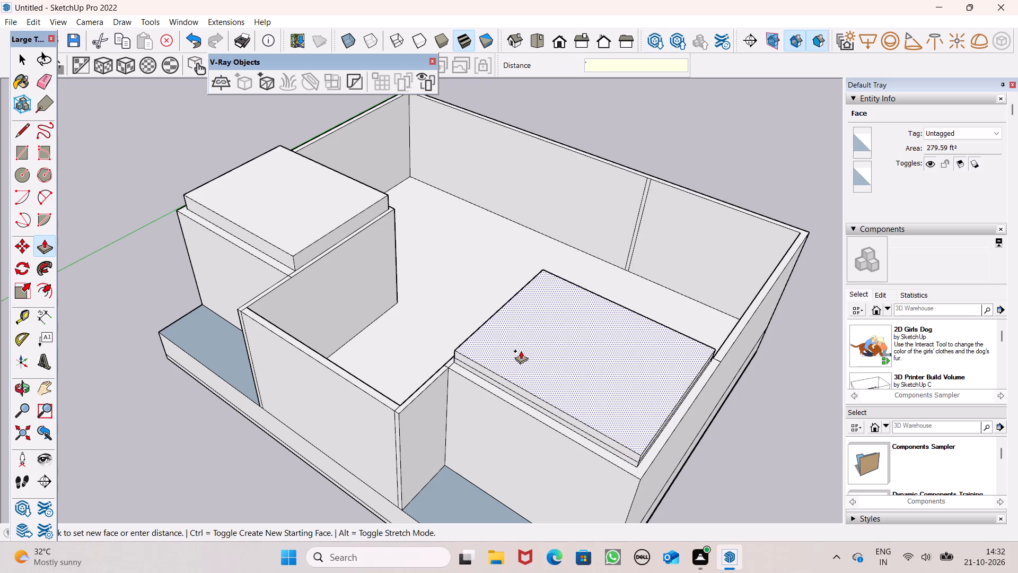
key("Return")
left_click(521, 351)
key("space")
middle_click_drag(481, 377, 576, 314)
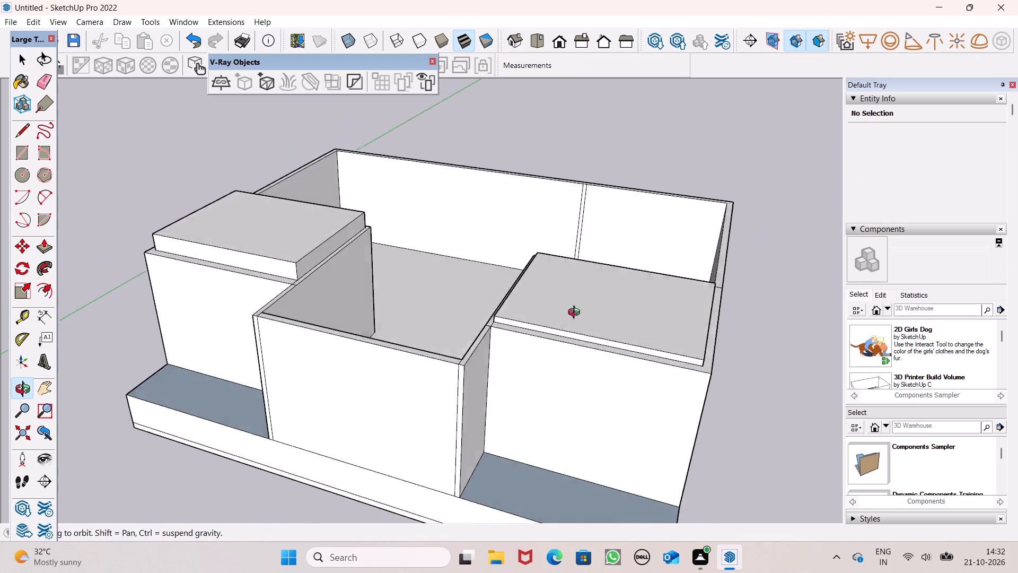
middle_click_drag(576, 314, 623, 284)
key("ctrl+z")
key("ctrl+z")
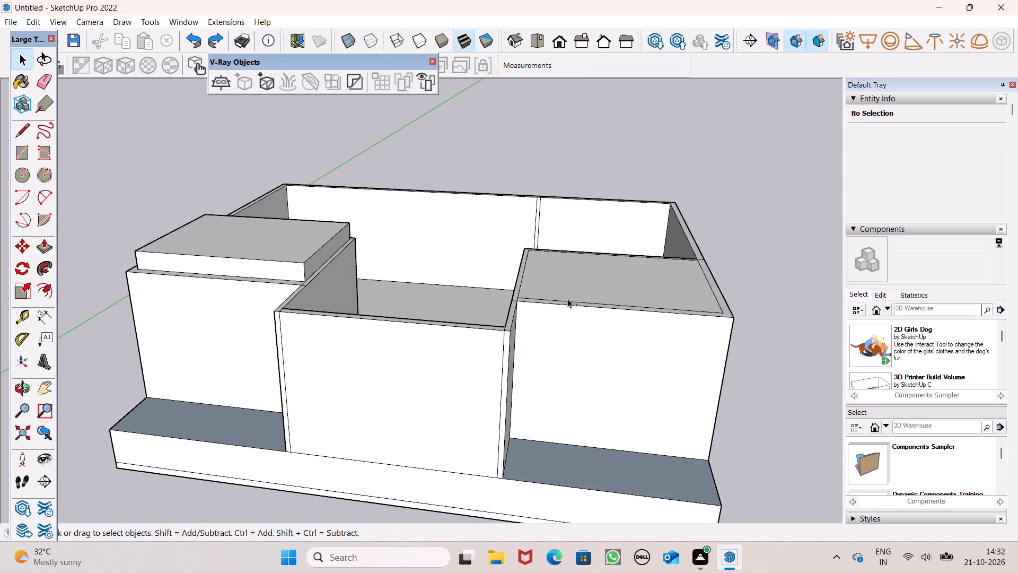
Push/Pull the right bay's inset top face up 2' to form a raised block.
middle_click_drag(559, 331, 552, 383)
left_click(42, 244)
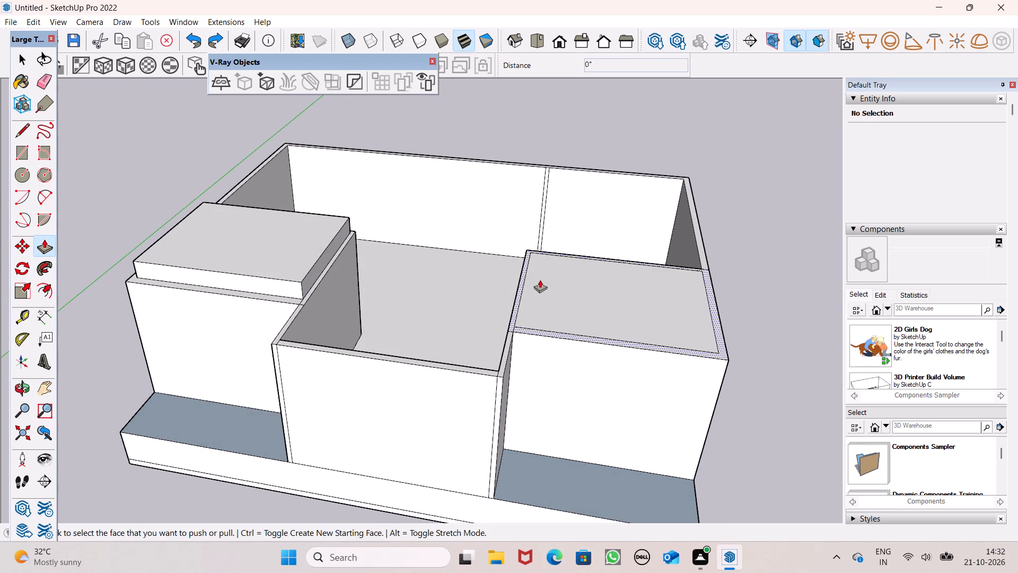
left_click_drag(558, 306, 559, 293)
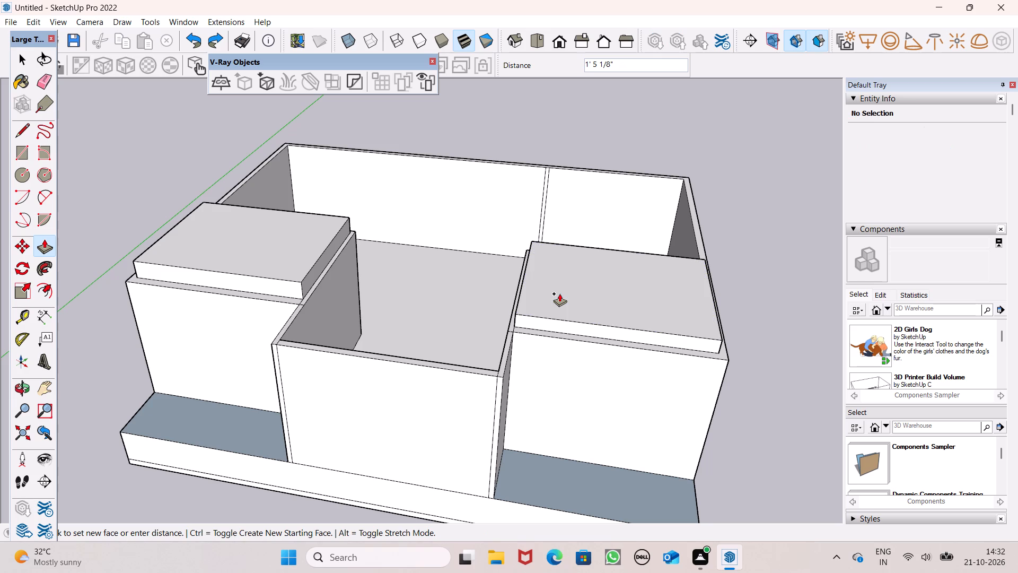
left_click_drag(559, 293, 559, 293)
type("2'")
key("Return")
key("space")
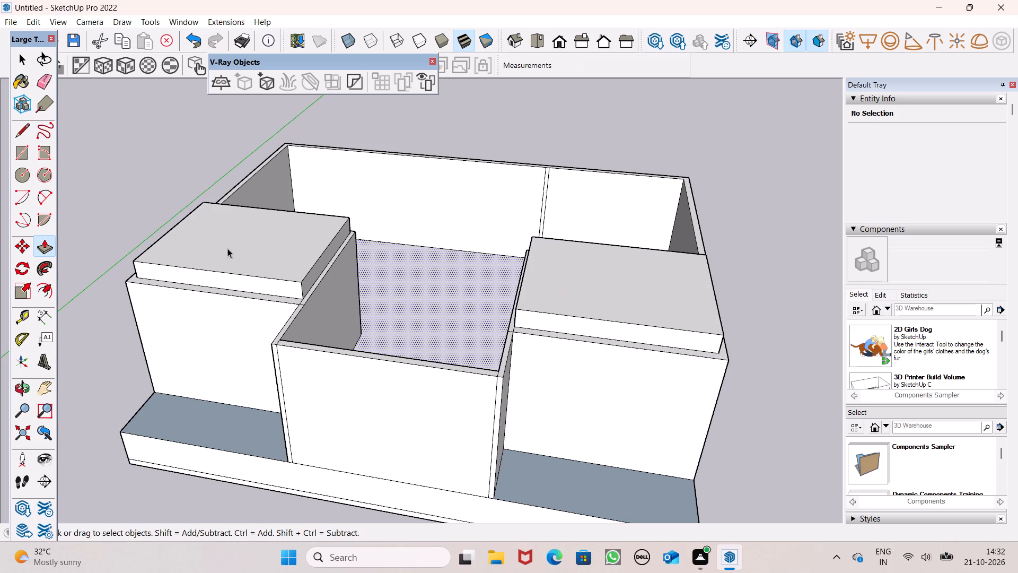
Check the left bay's raised block from its upper front inner corner with the Dimension tool, without placing a dimension.
left_click(42, 317)
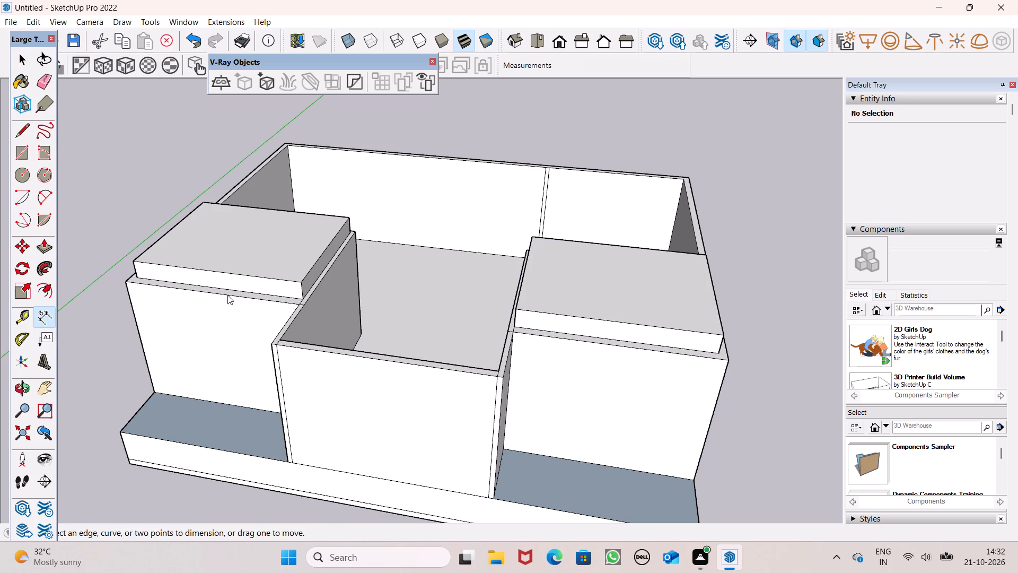
scroll(332, 305, "up", 7)
scroll(296, 271, "up", 6)
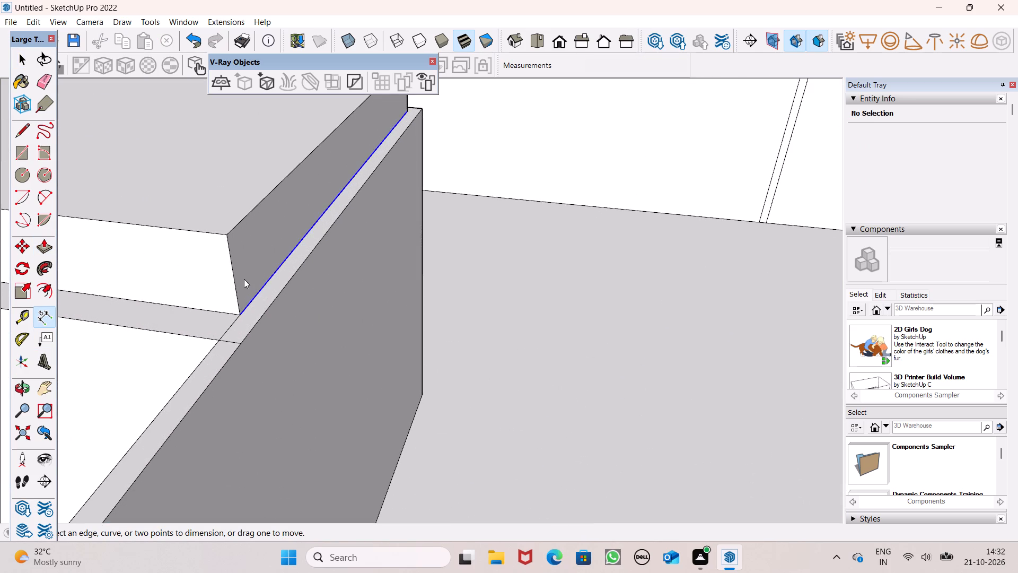
left_click(227, 240)
middle_click_drag(231, 296, 311, 307)
scroll(311, 307, "up", 1)
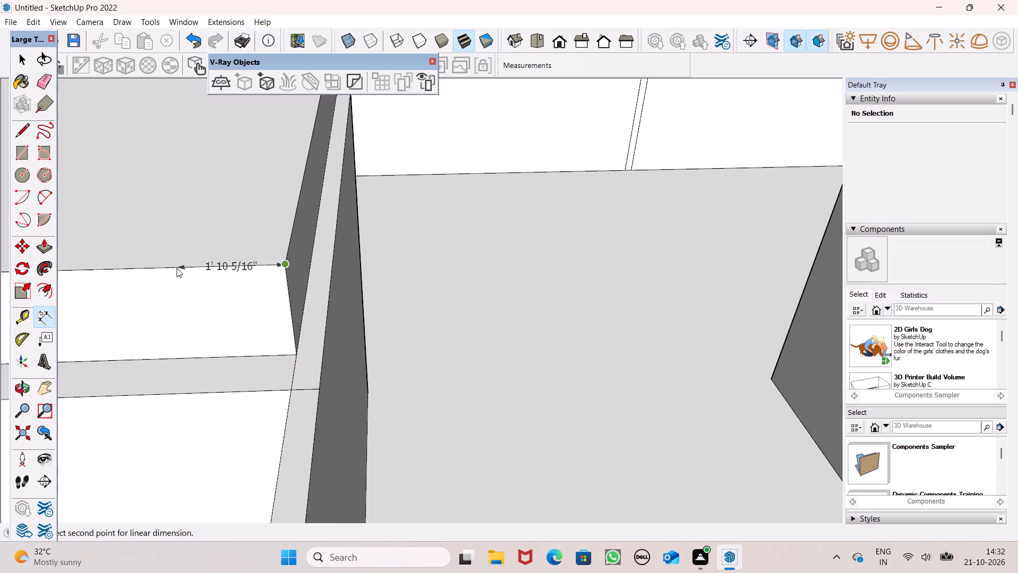
key("space")
Check the height of the right bay's raised block along its front inner edge with the Dimension tool, without placing a dimension.
scroll(124, 272, "down", 8)
left_click(50, 316)
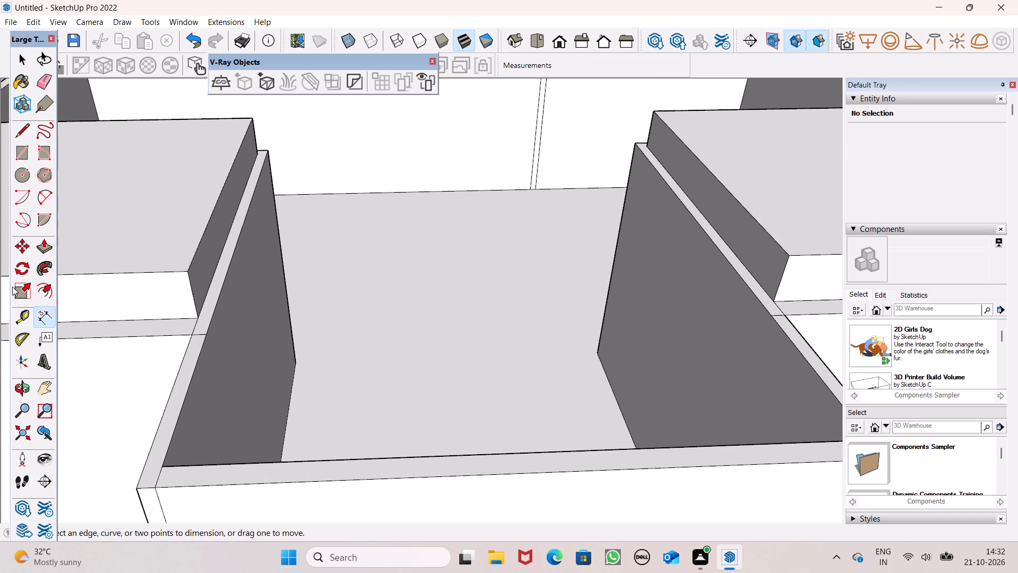
scroll(11, 286, "down", 7)
scroll(270, 310, "down", 3)
scroll(560, 273, "up", 5)
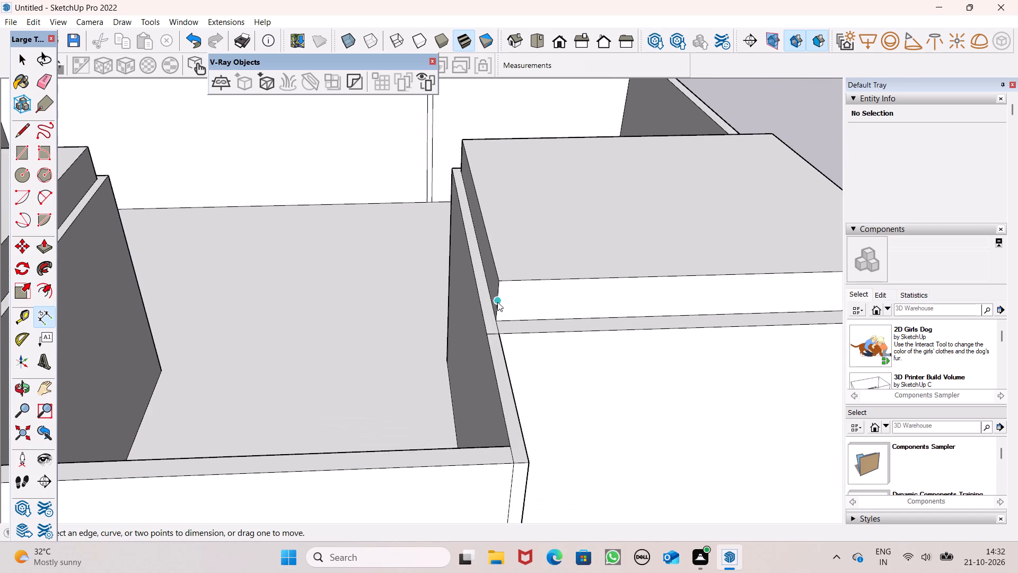
scroll(496, 302, "up", 12)
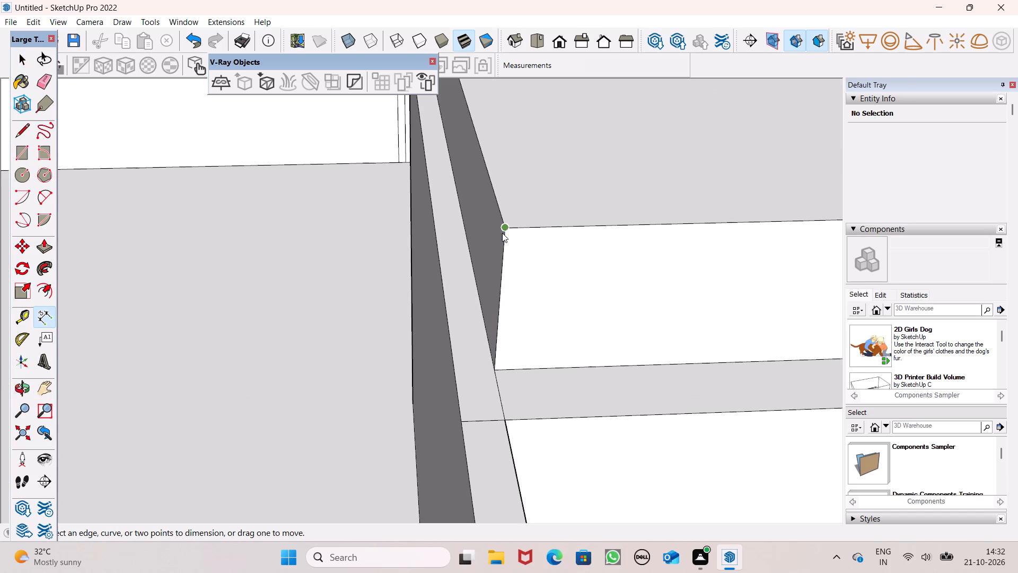
left_click(503, 231)
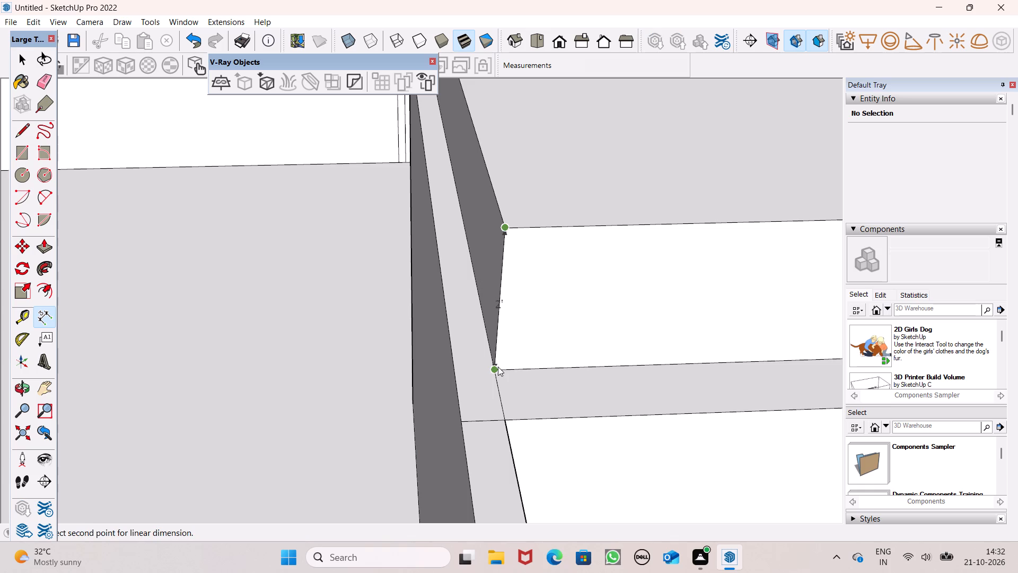
key("space")
Examine the raised blocks on both side bays around the central bay from the front and an angle.
scroll(453, 278, "down", 7)
scroll(521, 295, "down", 10)
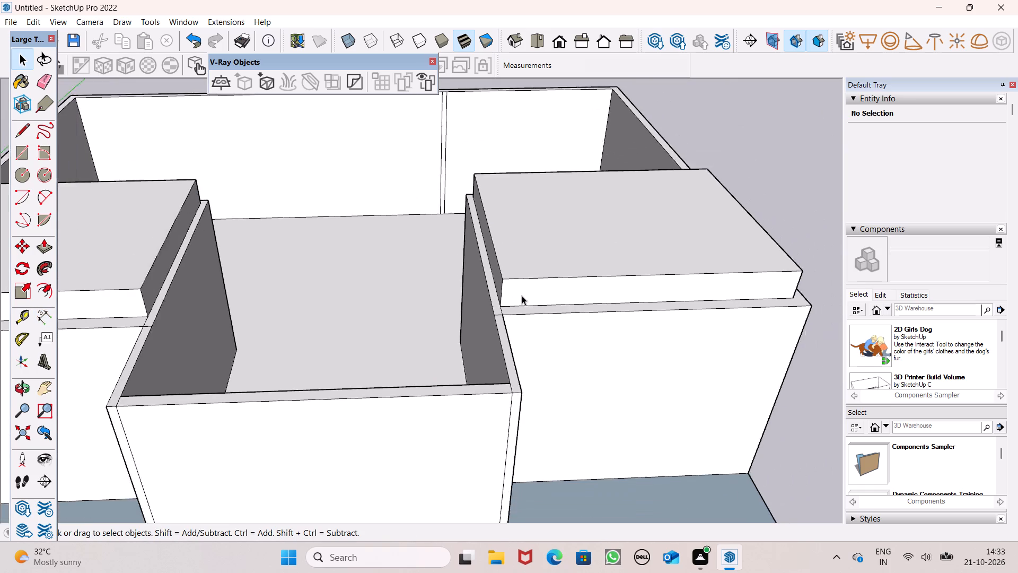
scroll(522, 296, "down", 7)
middle_click_drag(515, 308, 509, 314)
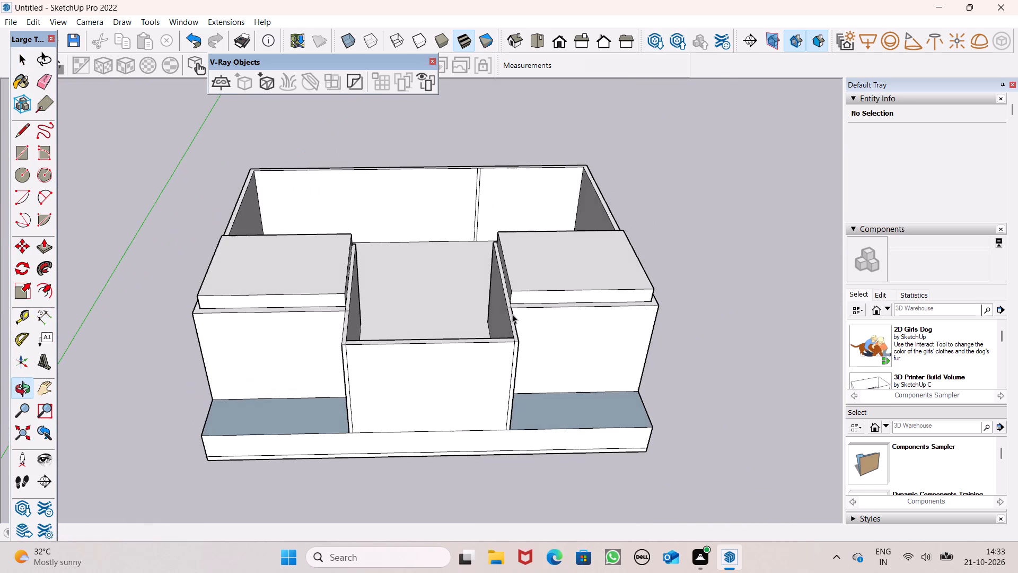
middle_click_drag(343, 285, 438, 306)
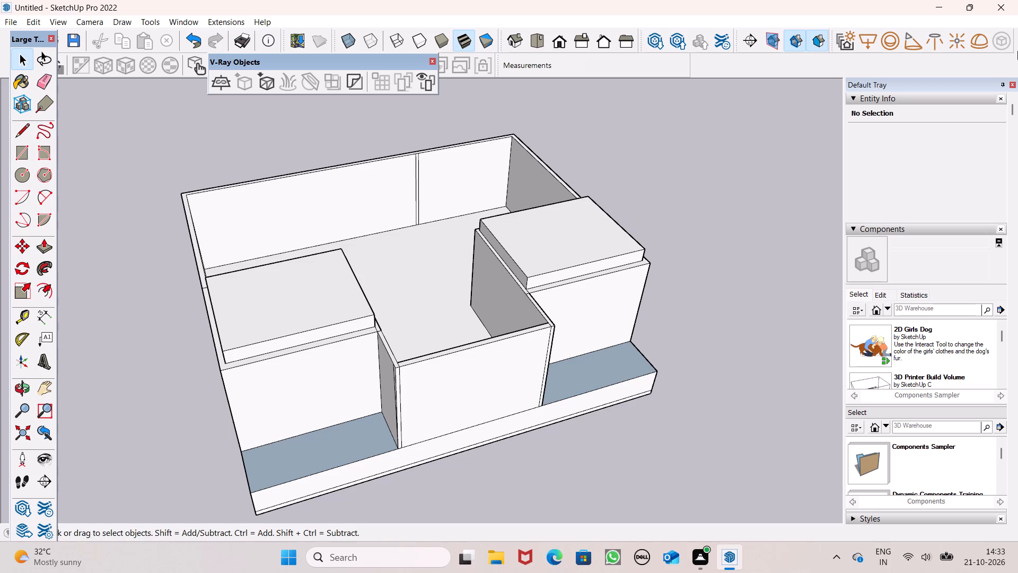
Delete the two vertical edges crossing the inner face of the rear wall.
scroll(792, 191, "down", 3)
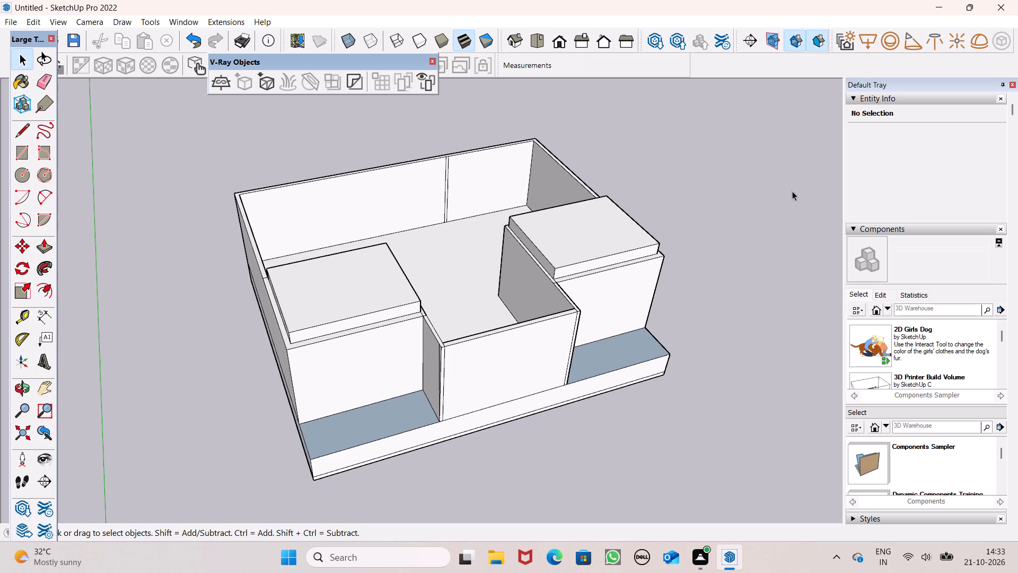
middle_click_drag(762, 207, 603, 247)
scroll(571, 218, "up", 6)
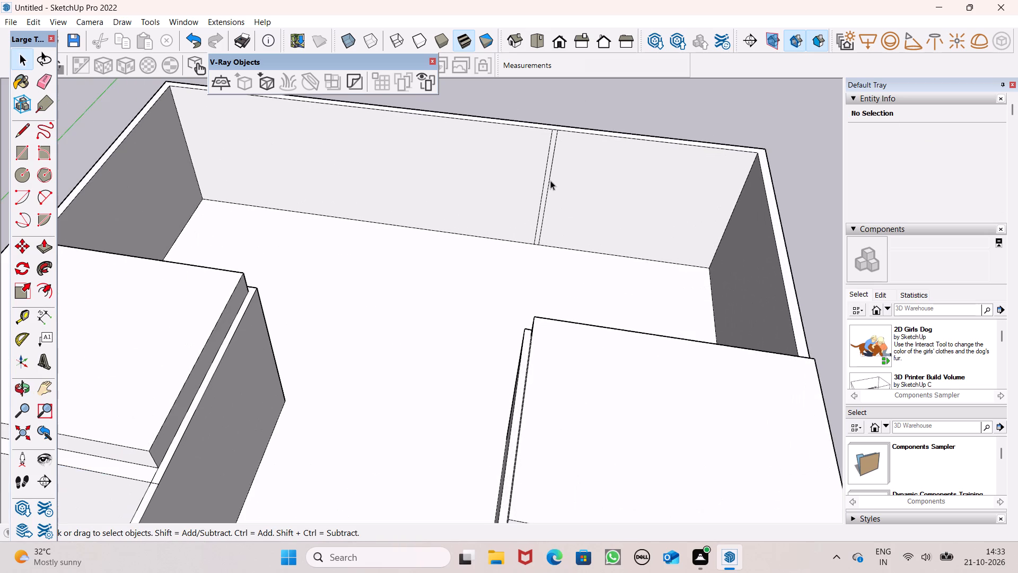
scroll(550, 180, "up", 5)
left_click(547, 180)
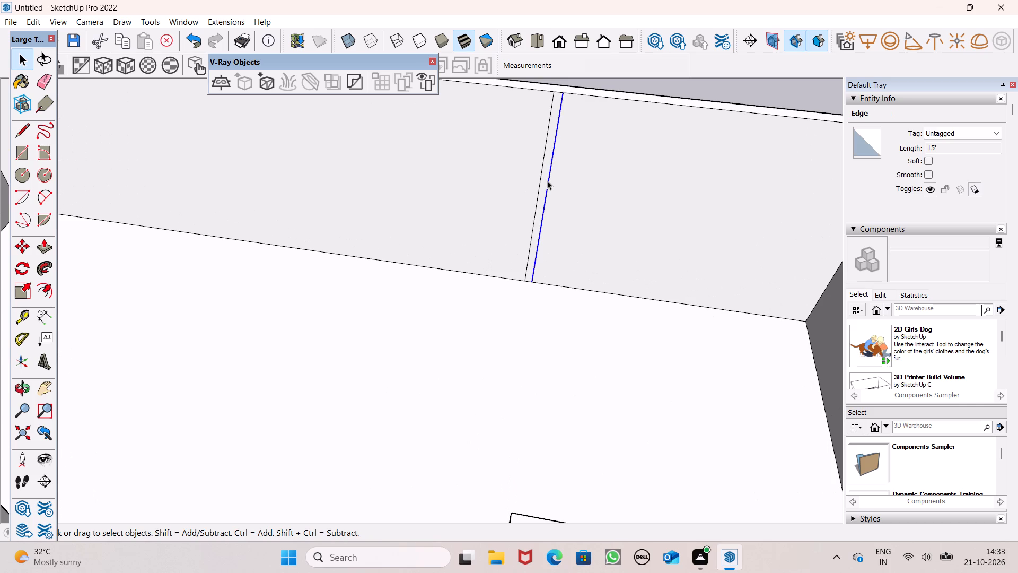
key("Delete")
left_click(540, 176)
key("Delete")
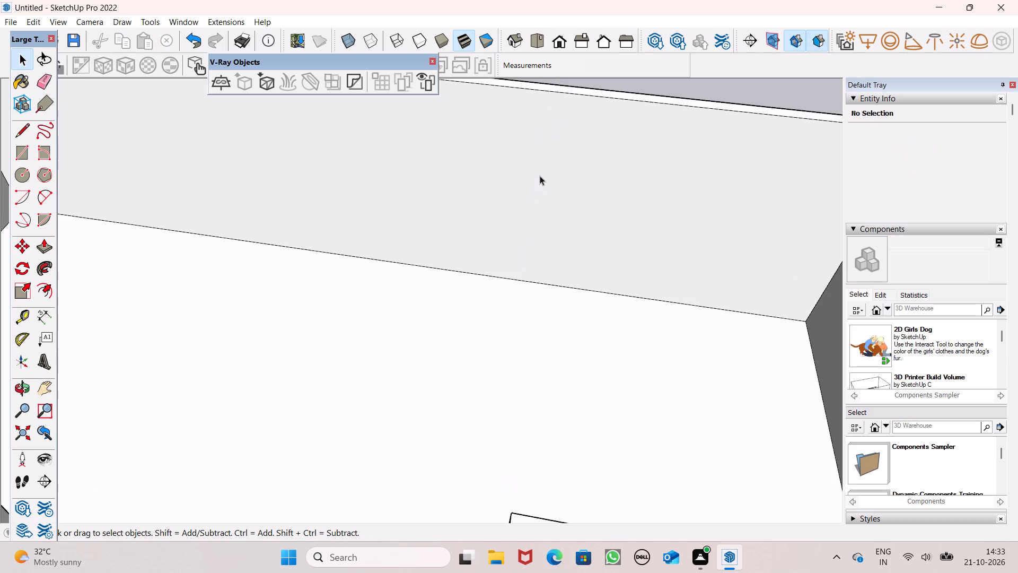
Examine the cleaned rear wall and the raised blocks on both side bays from above, the front and several angles.
scroll(615, 168, "down", 12)
middle_click_drag(652, 198, 141, 220)
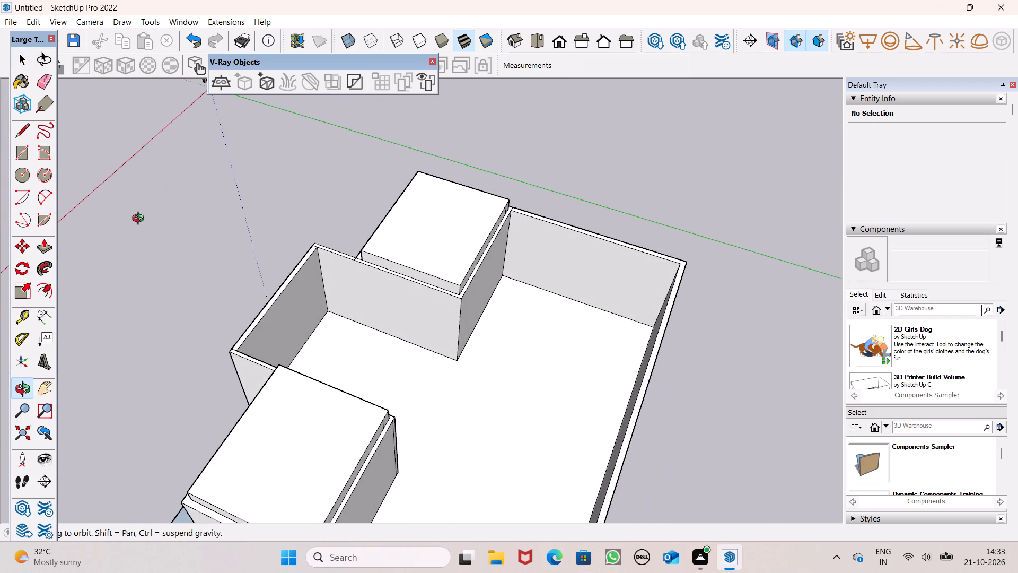
middle_click_drag(141, 220, 785, 189)
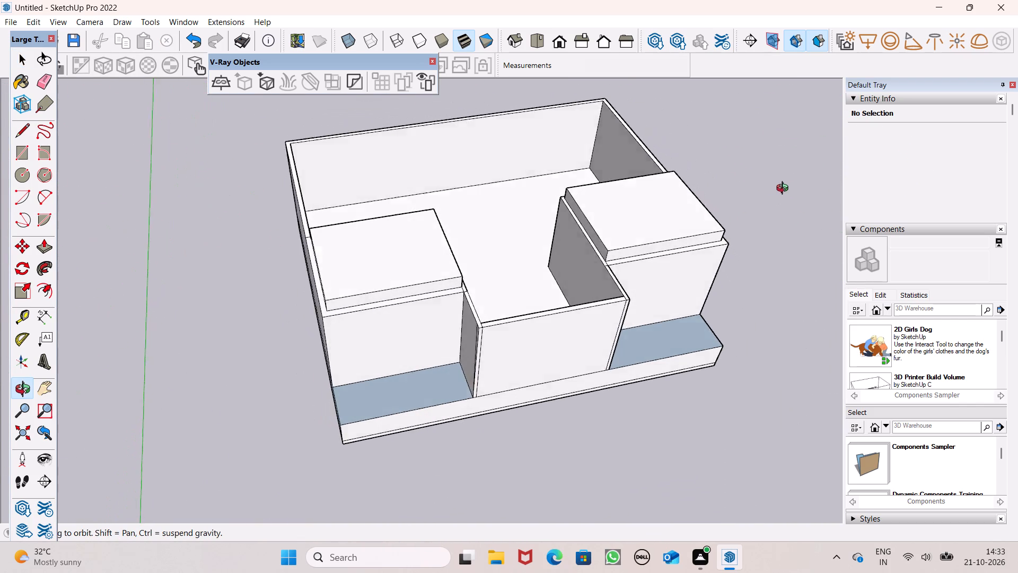
middle_click_drag(785, 189, 810, 160)
scroll(806, 163, "up", 1)
scroll(683, 212, "down", 2)
middle_click_drag(681, 252, 625, 210)
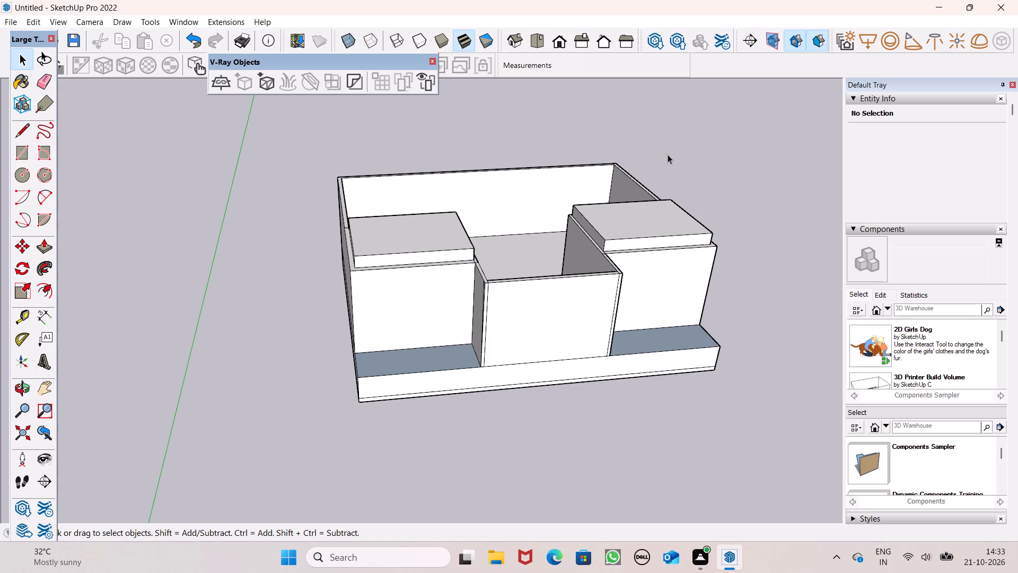
middle_click_drag(635, 315, 655, 346)
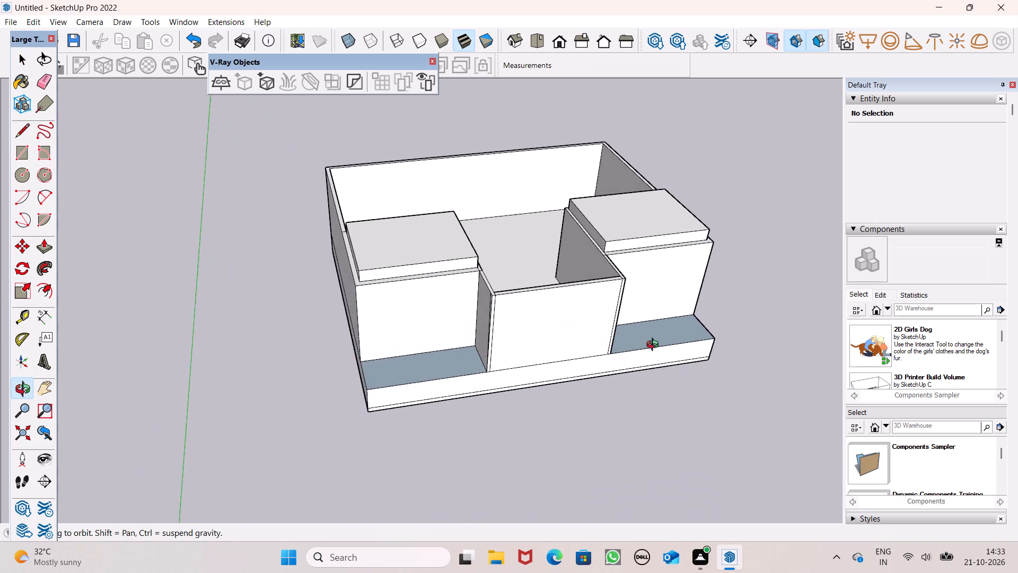
middle_click_drag(655, 346, 650, 432)
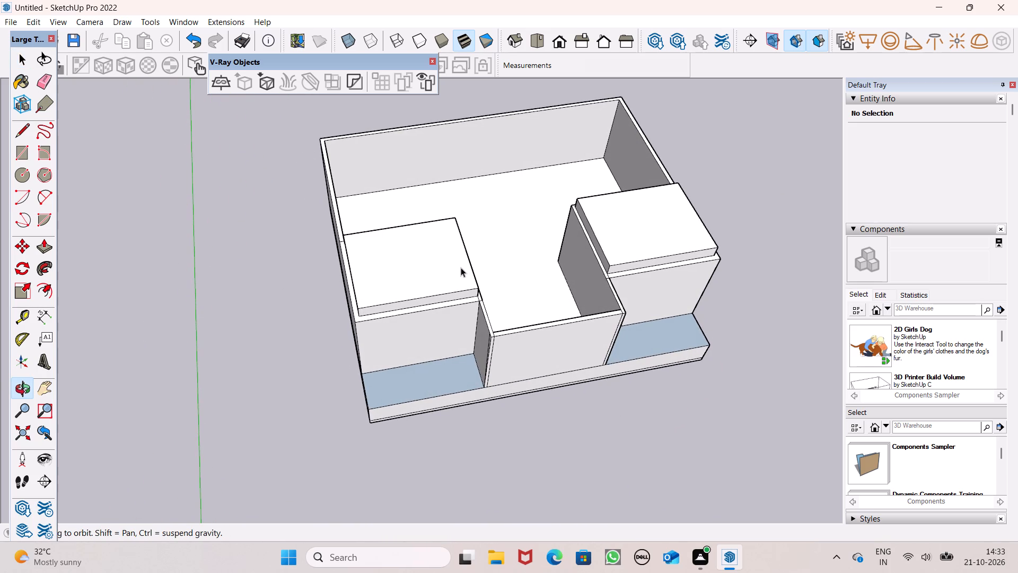
scroll(461, 270, "down", 1)
middle_click_drag(467, 291, 492, 368)
scroll(444, 265, "up", 5)
scroll(429, 240, "down", 1)
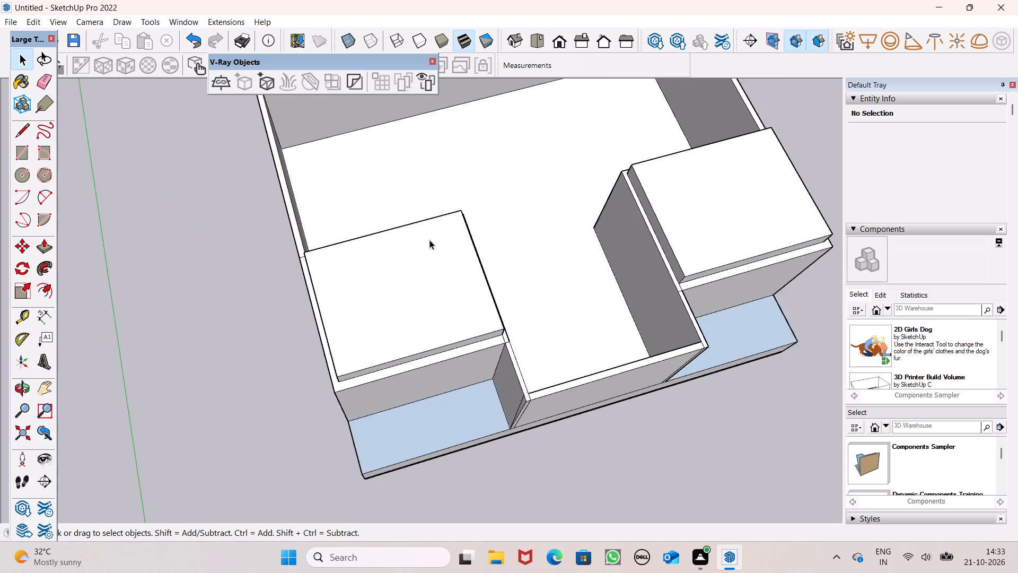
scroll(429, 240, "down", 2)
scroll(417, 335, "up", 4)
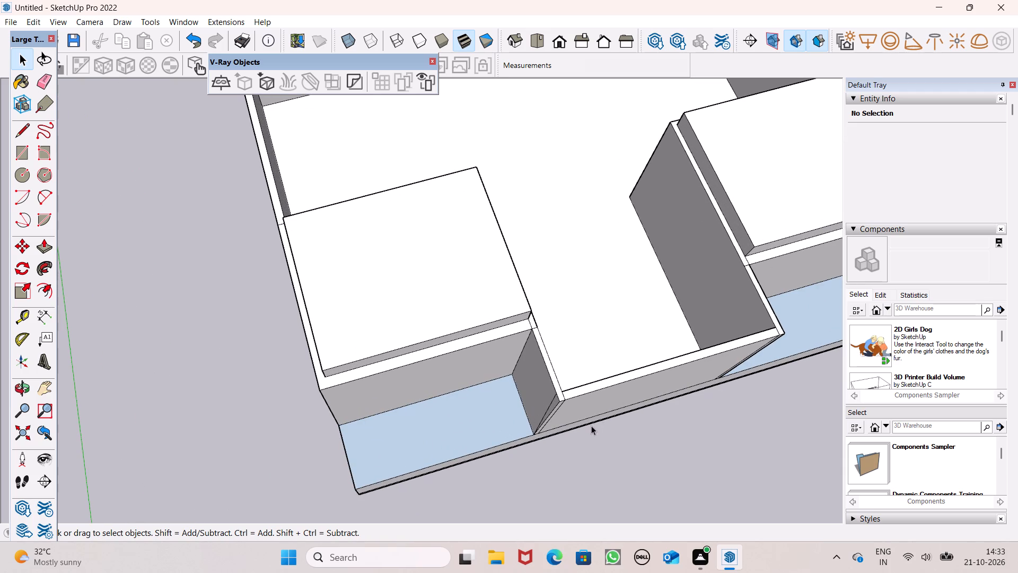
Push/Pull the left bay's raised block flush with the walls below, extending its outer side face outward and its front face 1' forward.
scroll(603, 401, "down", 2)
middle_click_drag(563, 431, 616, 395)
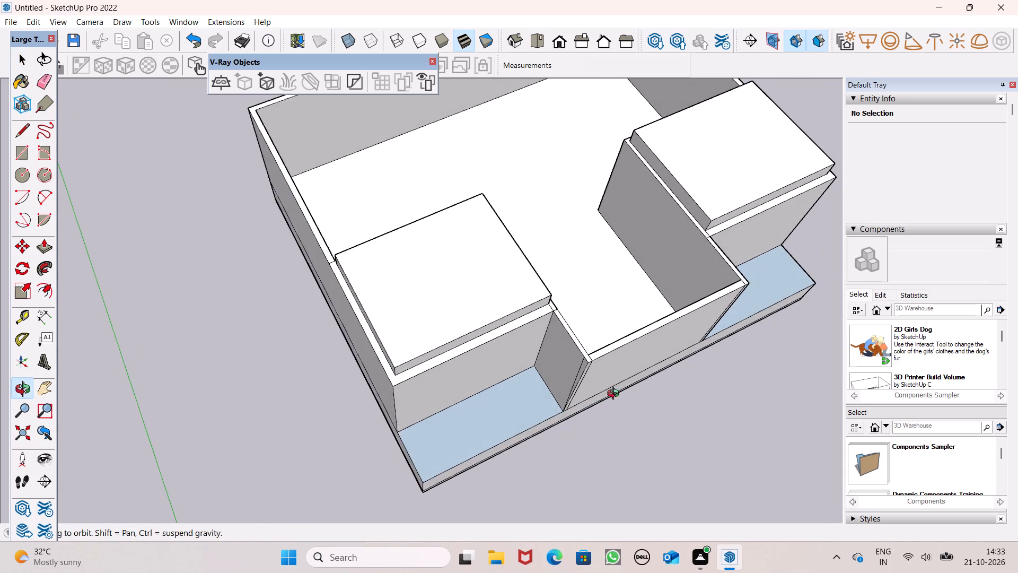
middle_click_drag(616, 395, 670, 329)
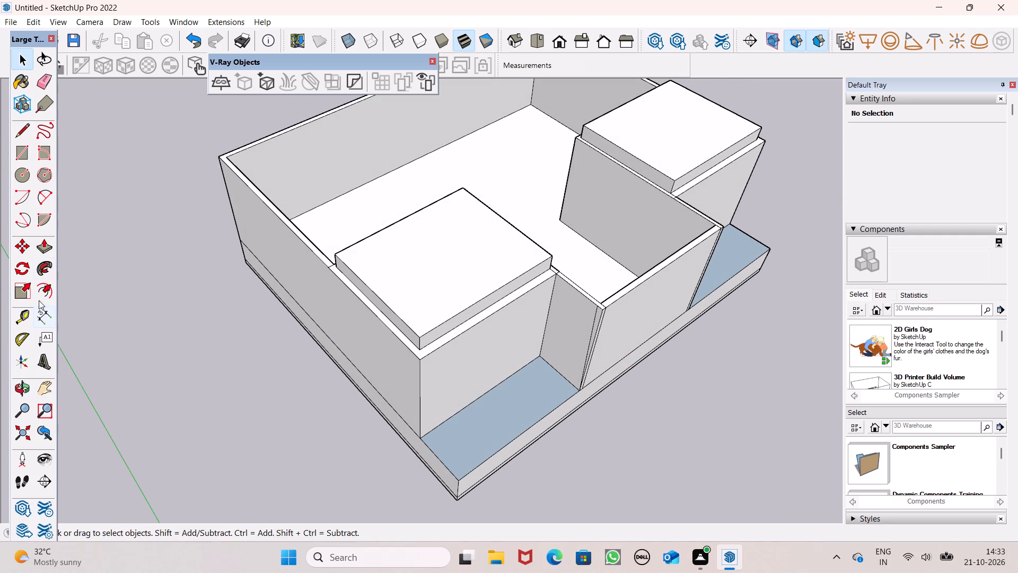
left_click(51, 249)
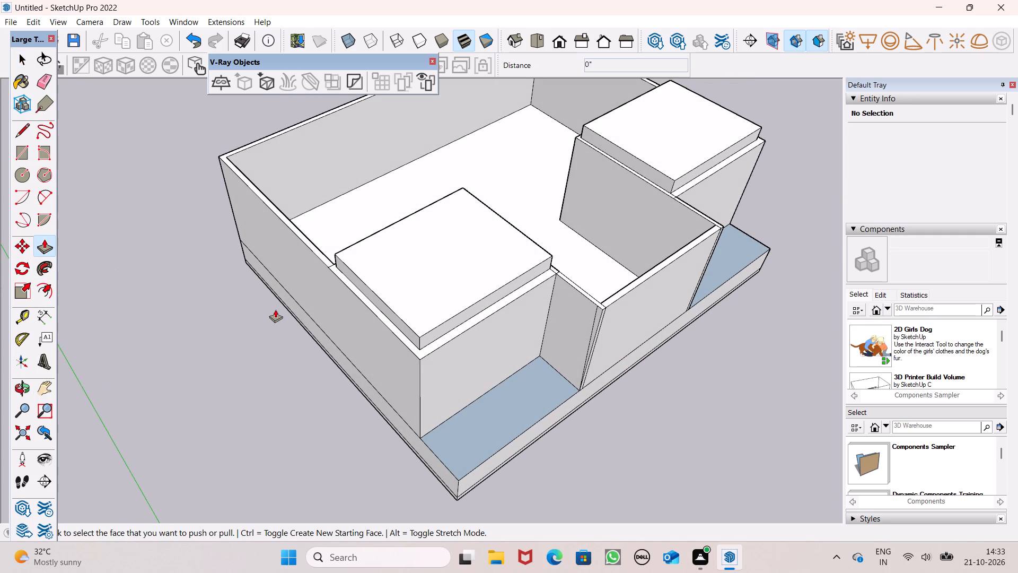
scroll(362, 331, "up", 1)
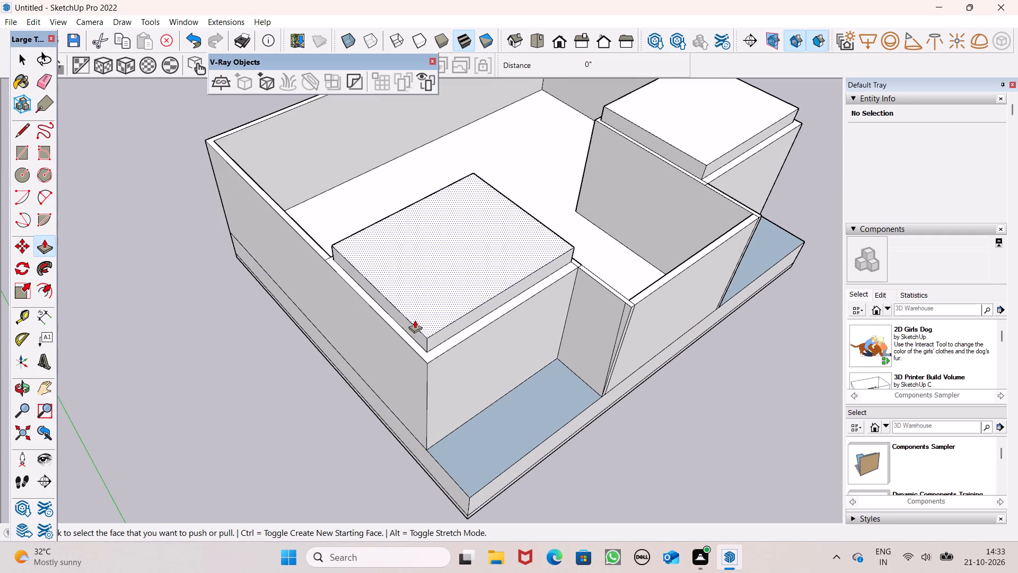
left_click_drag(409, 326, 389, 338)
left_click_drag(389, 338, 417, 358)
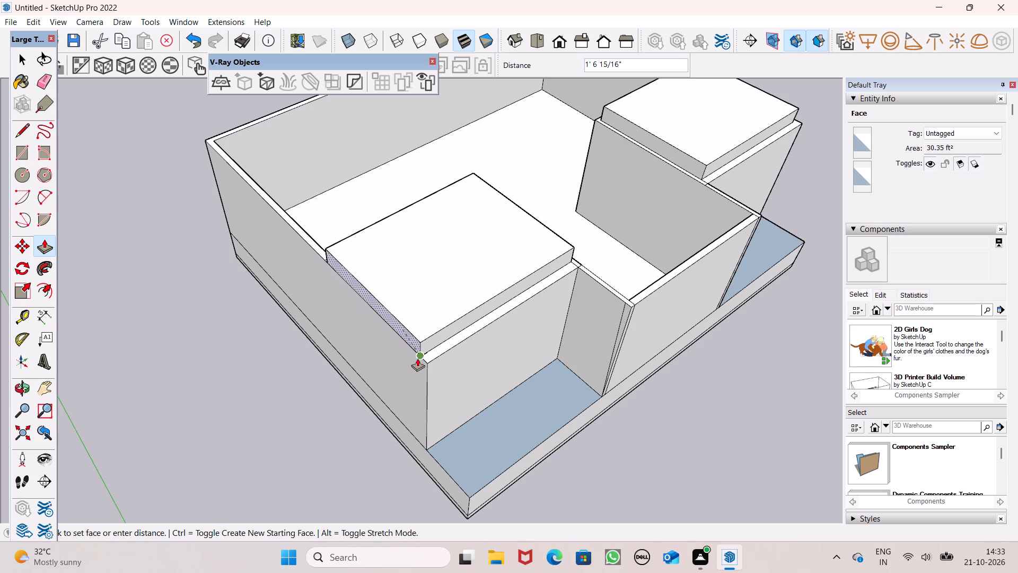
left_click_drag(417, 358, 418, 359)
left_click_drag(442, 338, 441, 367)
Push/Pull the right bay's raised block flush with the walls below, extending its front face forward and its outer side face out 9".
middle_click_drag(429, 384, 421, 371)
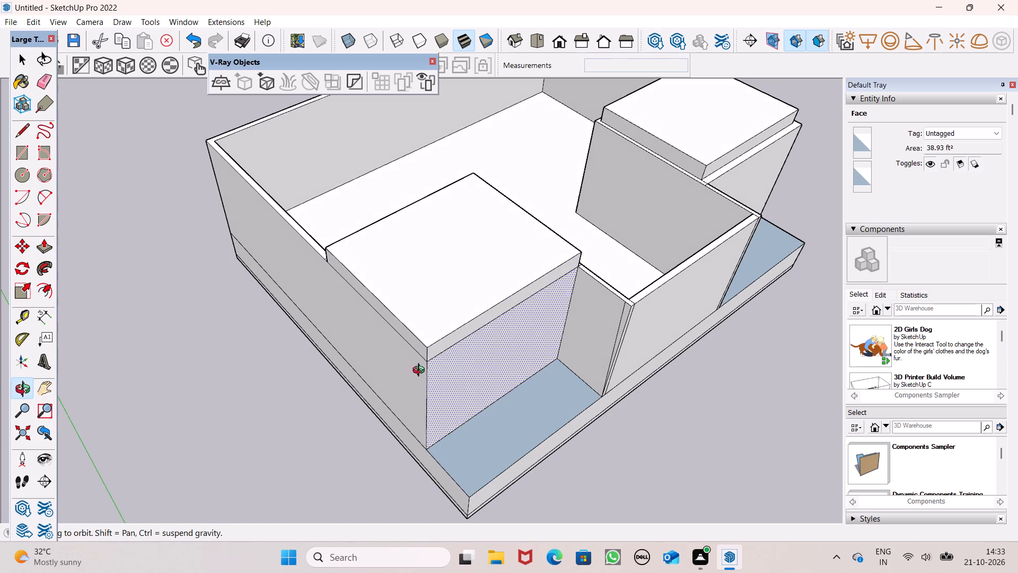
middle_click_drag(421, 371, 38, 276)
scroll(300, 266, "up", 5)
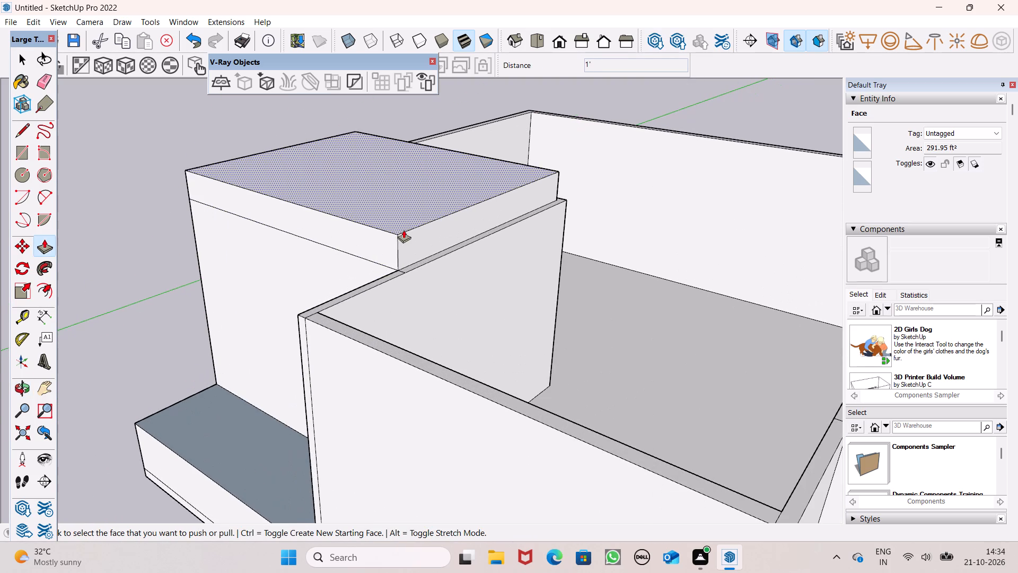
scroll(403, 230, "down", 1)
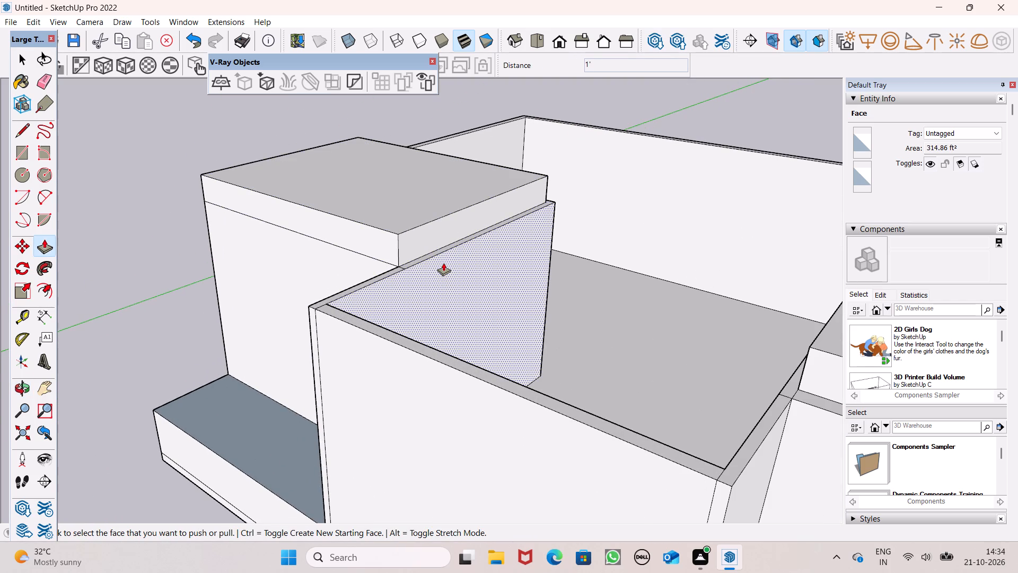
scroll(448, 265, "down", 6)
middle_click_drag(447, 266, 576, 281)
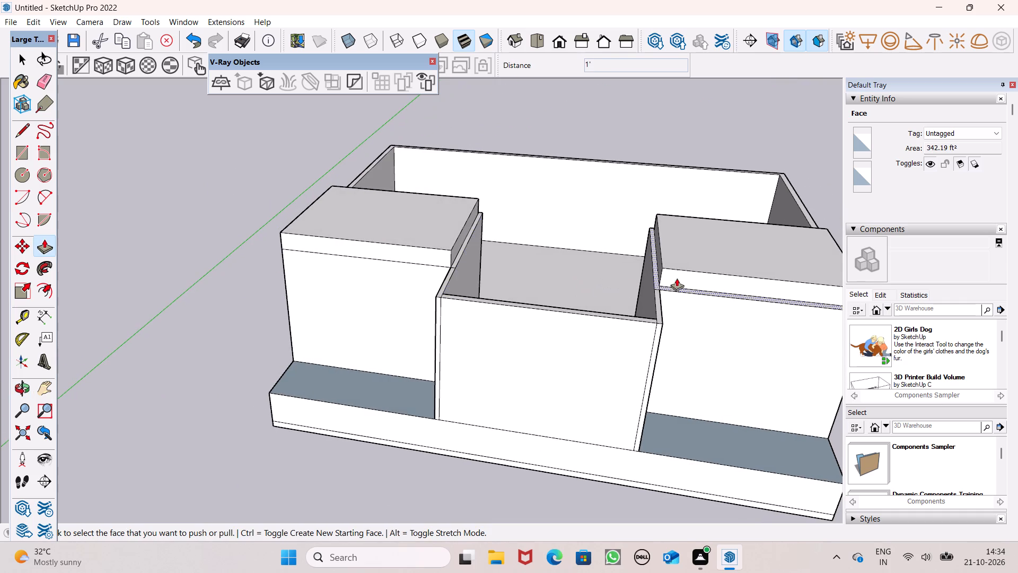
scroll(182, 220, "down", 5)
middle_click_drag(493, 281, 419, 354)
scroll(666, 347, "up", 7)
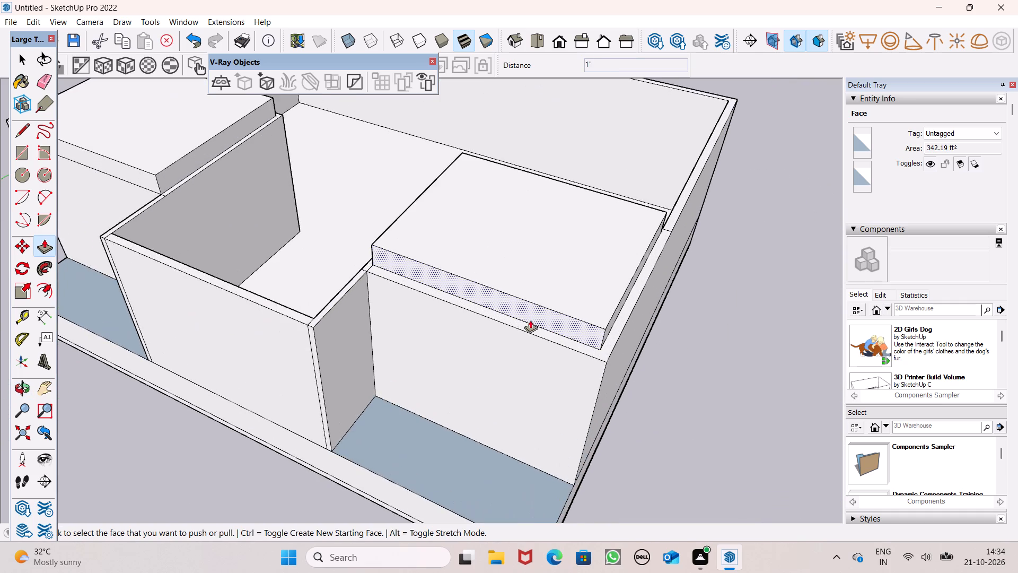
scroll(537, 320, "up", 4)
left_click_drag(539, 314, 625, 380)
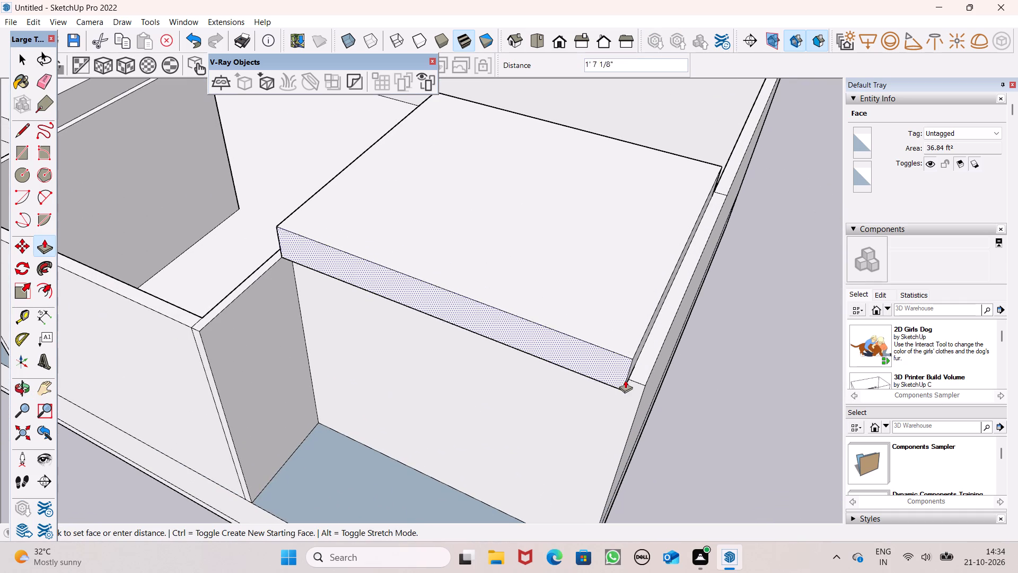
left_click_drag(625, 380, 634, 380)
middle_click_drag(659, 366, 584, 329)
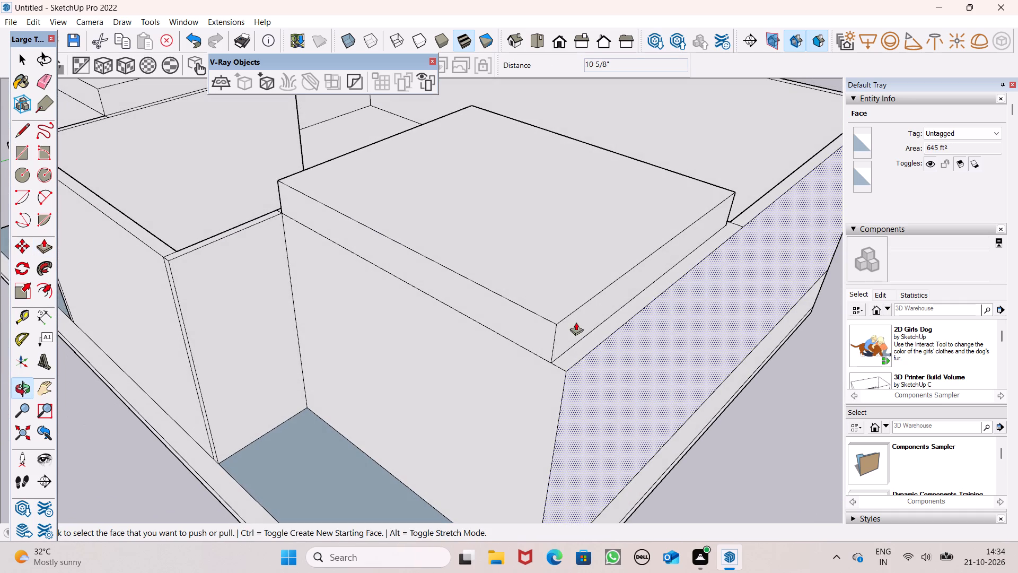
left_click_drag(574, 330, 584, 364)
Examine the extended raised blocks from the rear, side and front, including the left block's alignment with the wall below.
scroll(597, 277, "down", 6)
middle_click_drag(617, 289, 171, 352)
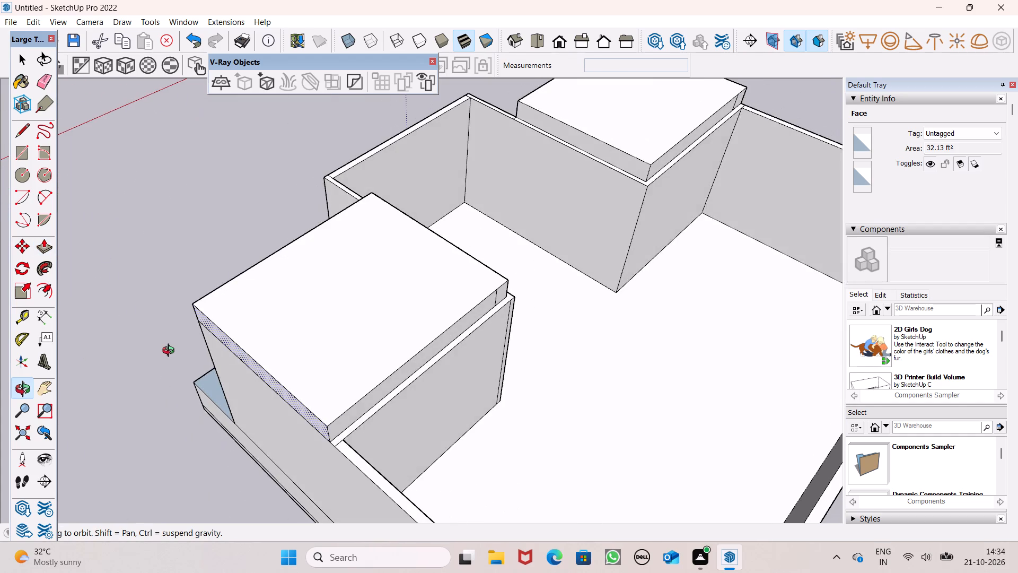
middle_click_drag(171, 352, 164, 352)
scroll(201, 303, "down", 2)
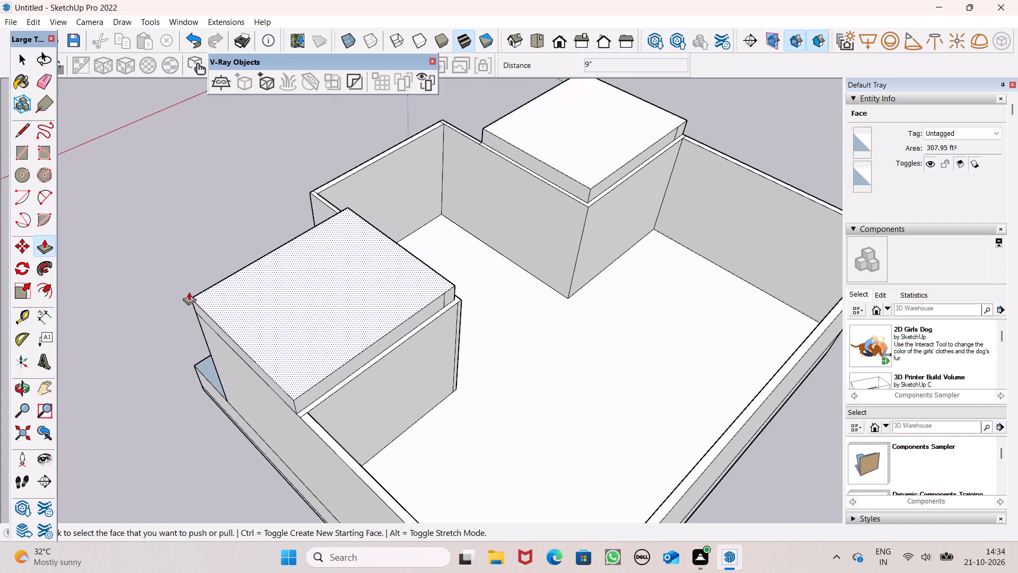
scroll(189, 291, "down", 3)
middle_click_drag(166, 330, 447, 338)
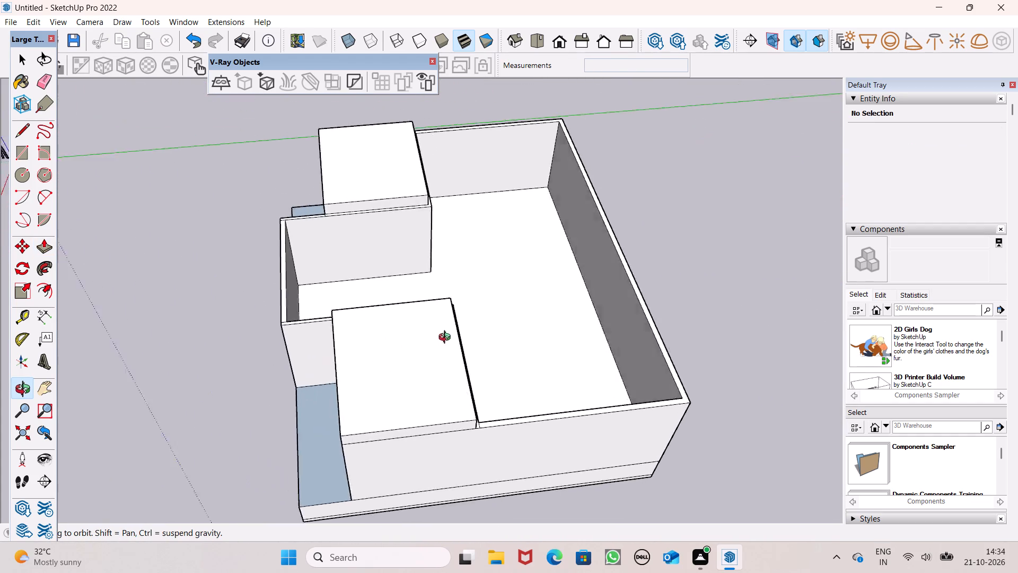
middle_click_drag(447, 338, 666, 329)
middle_click_drag(480, 370, 650, 339)
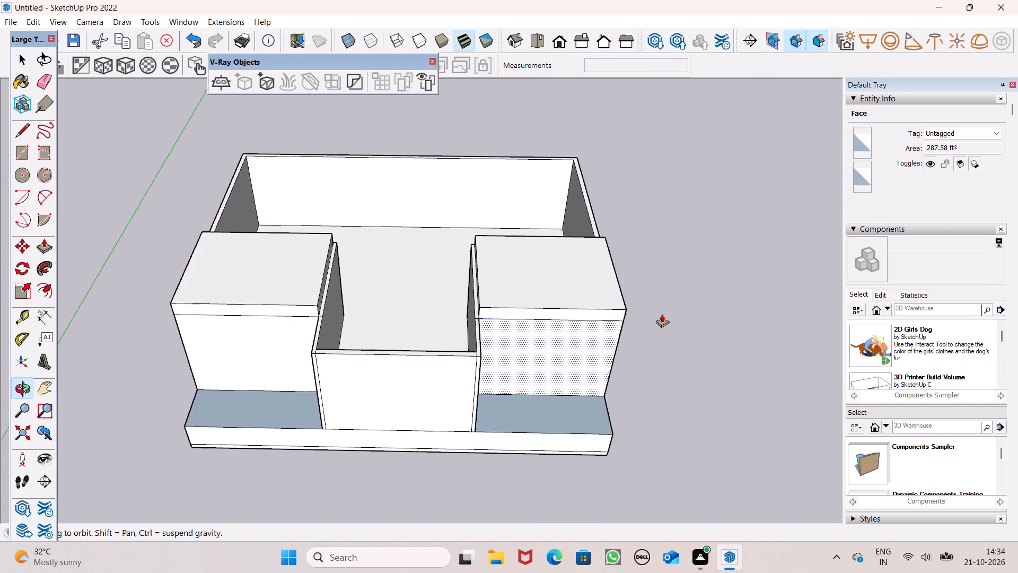
scroll(662, 314, "down", 2)
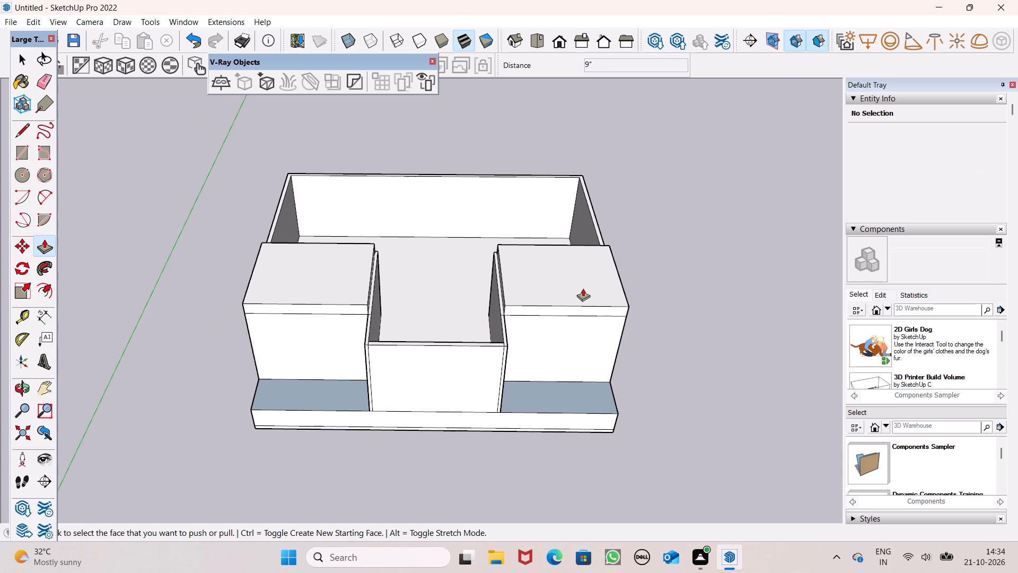
scroll(583, 288, "down", 3)
middle_click_drag(327, 294, 323, 260)
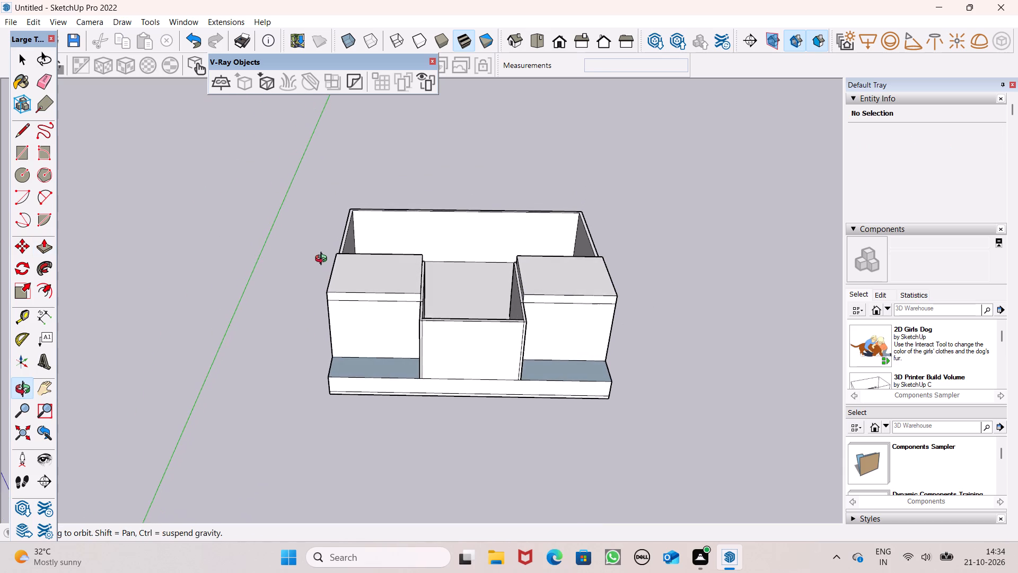
middle_click_drag(323, 260, 328, 258)
scroll(328, 304, "up", 12)
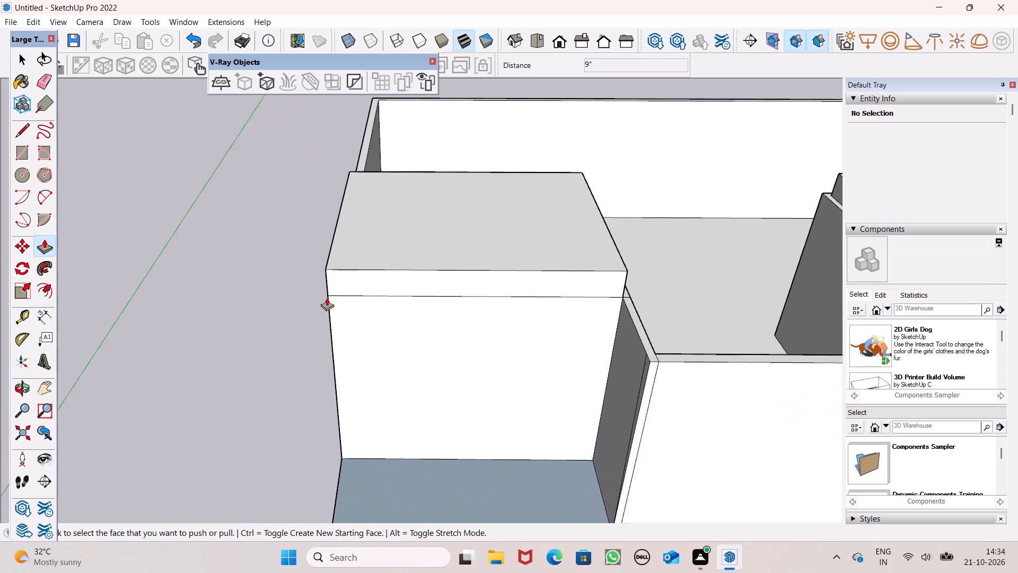
scroll(327, 298, "up", 9)
scroll(327, 292, "down", 4)
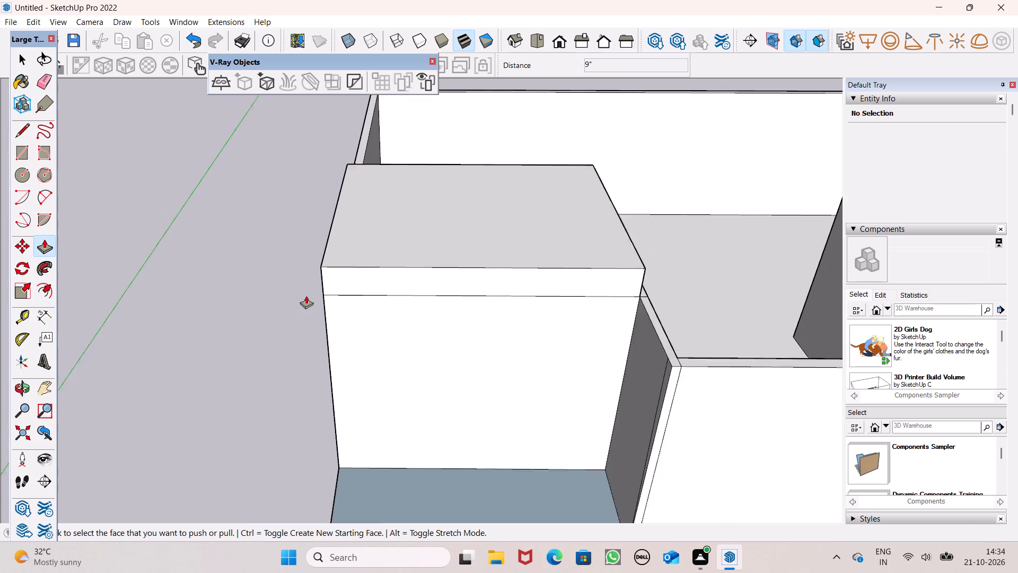
scroll(306, 296, "down", 2)
scroll(221, 288, "down", 2)
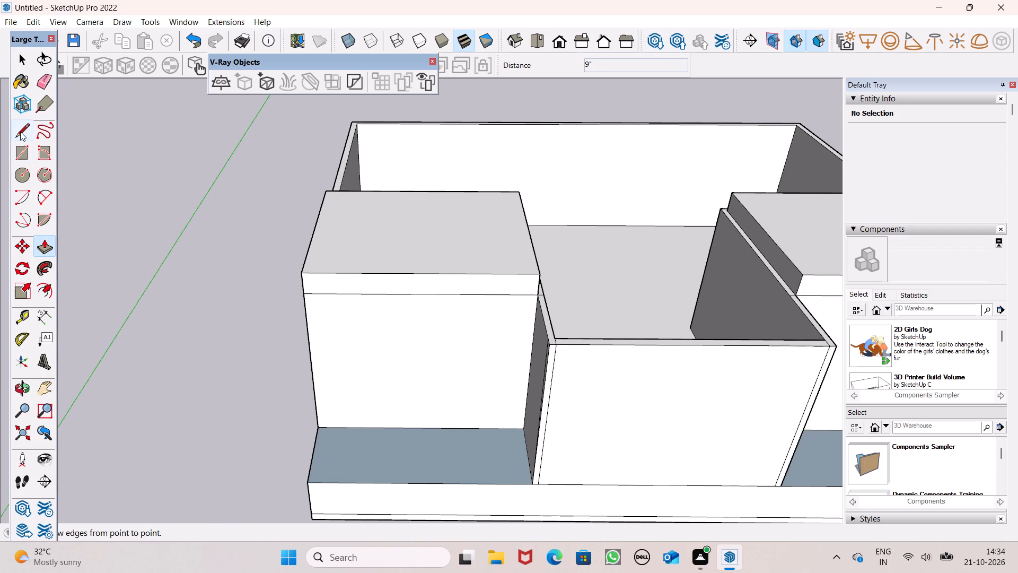
Draw a three-sided rectangular outline about 15' wide and 1' 2" high on the left raised block's front band, standing on its lower edge.
left_click(20, 132)
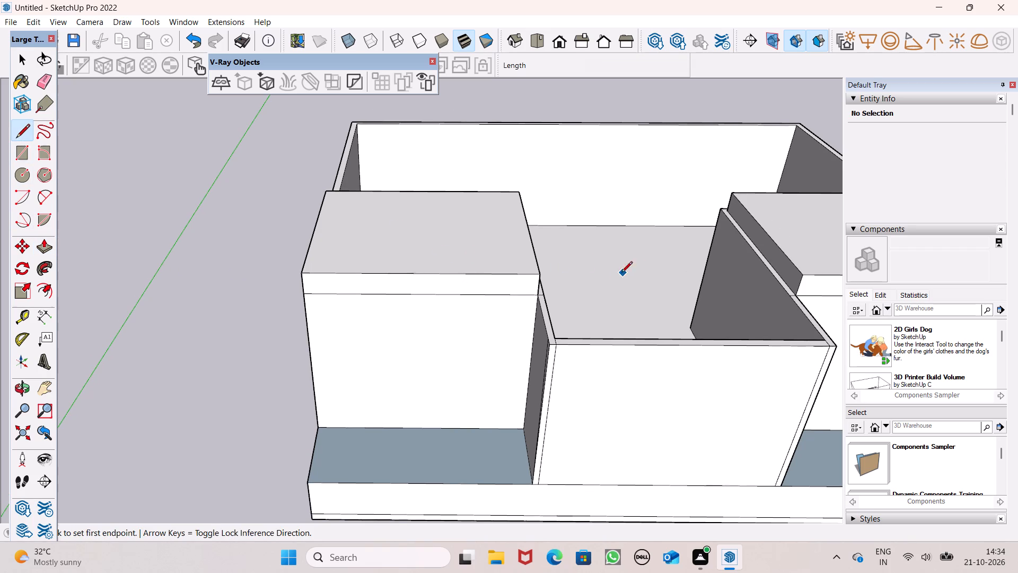
scroll(618, 300, "down", 1)
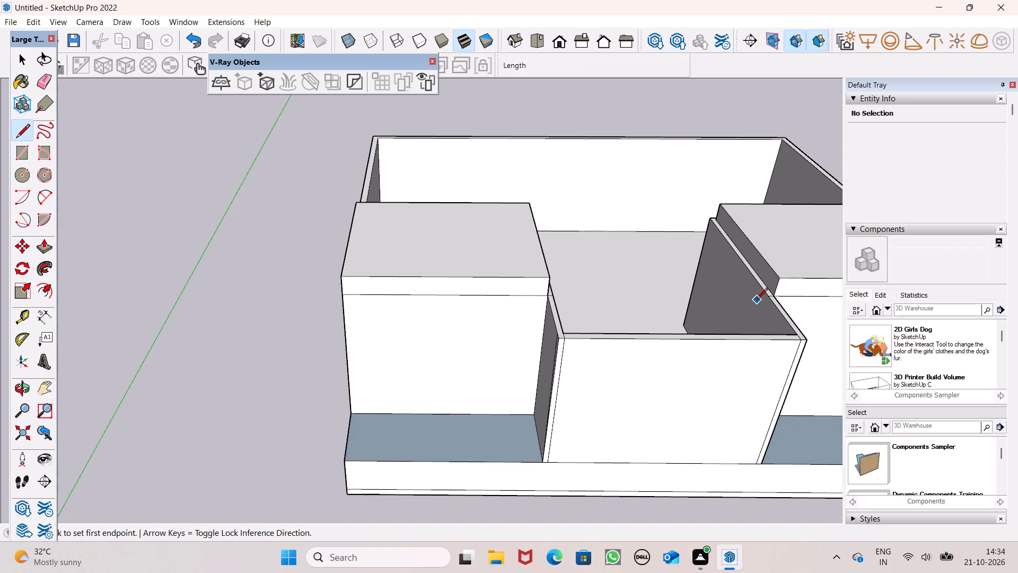
scroll(508, 296, "up", 5)
scroll(414, 260, "down", 1)
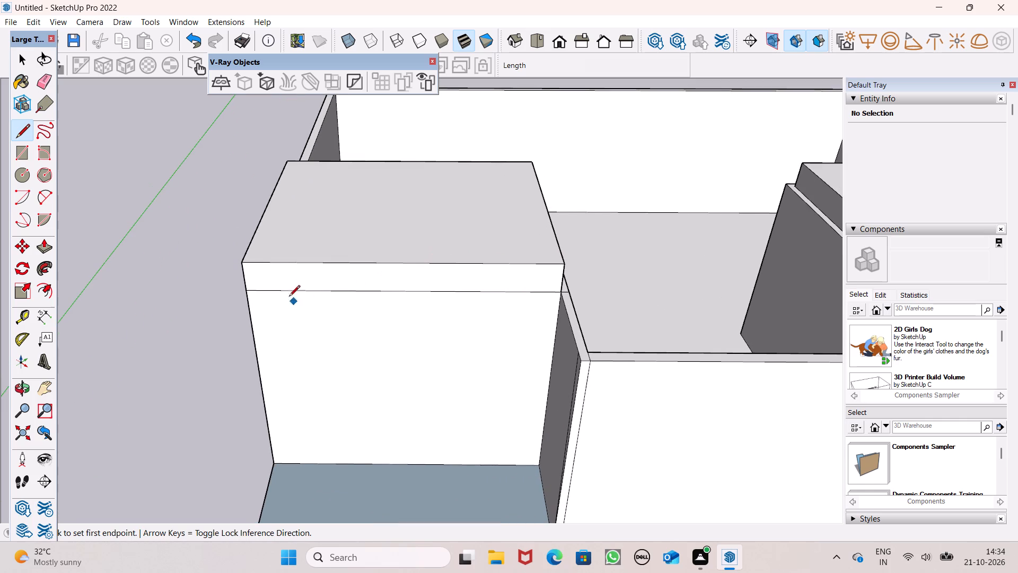
scroll(286, 294, "up", 2)
scroll(245, 298, "down", 5)
scroll(519, 296, "up", 3)
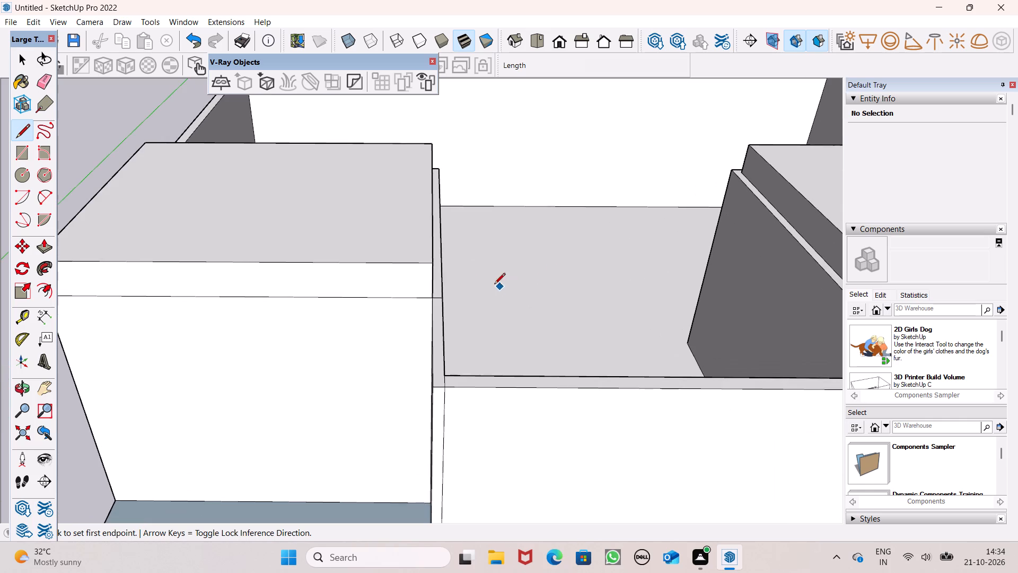
scroll(478, 310, "down", 1)
scroll(130, 250, "up", 1)
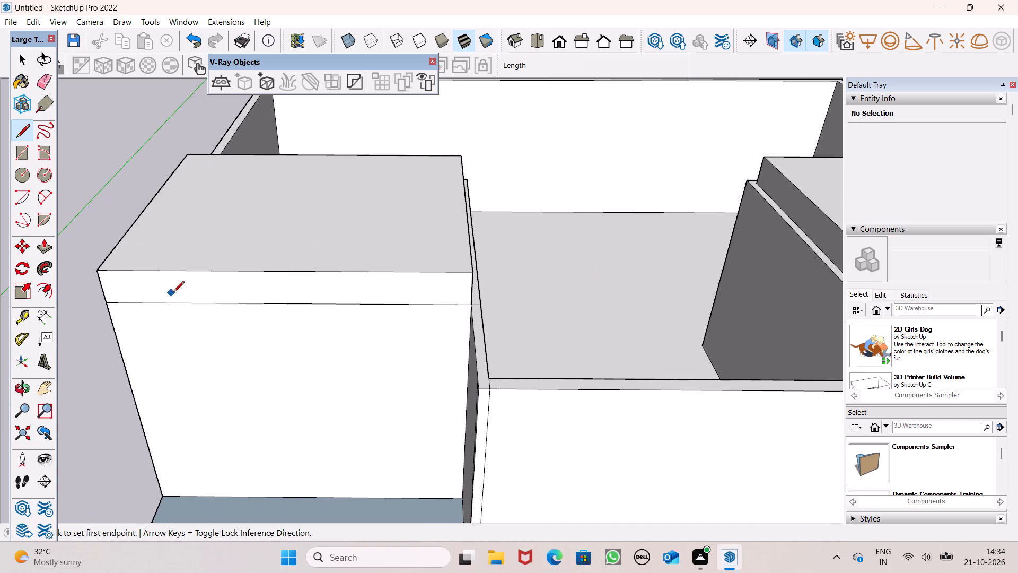
scroll(173, 293, "down", 3)
scroll(63, 248, "up", 5)
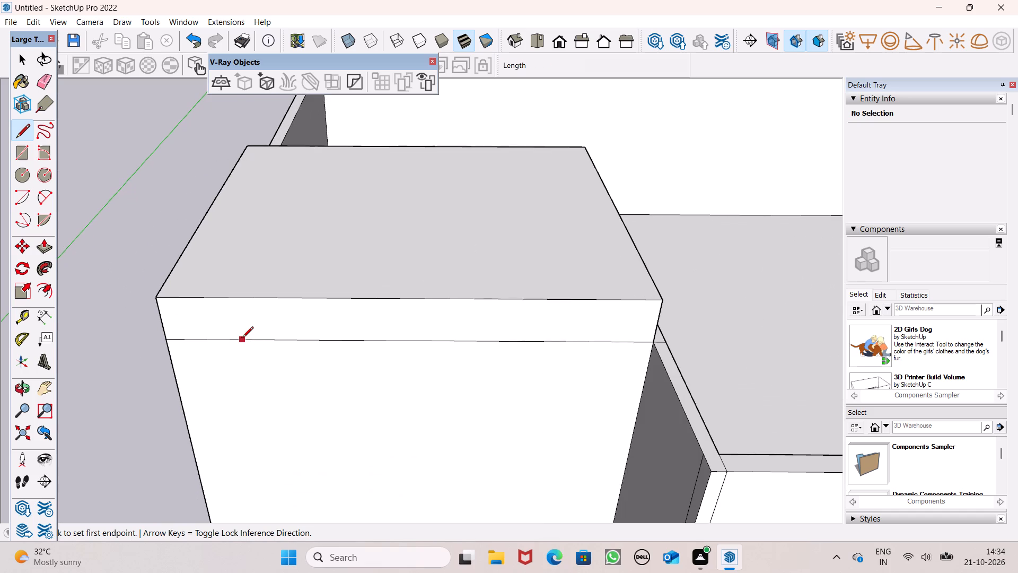
left_click(220, 337)
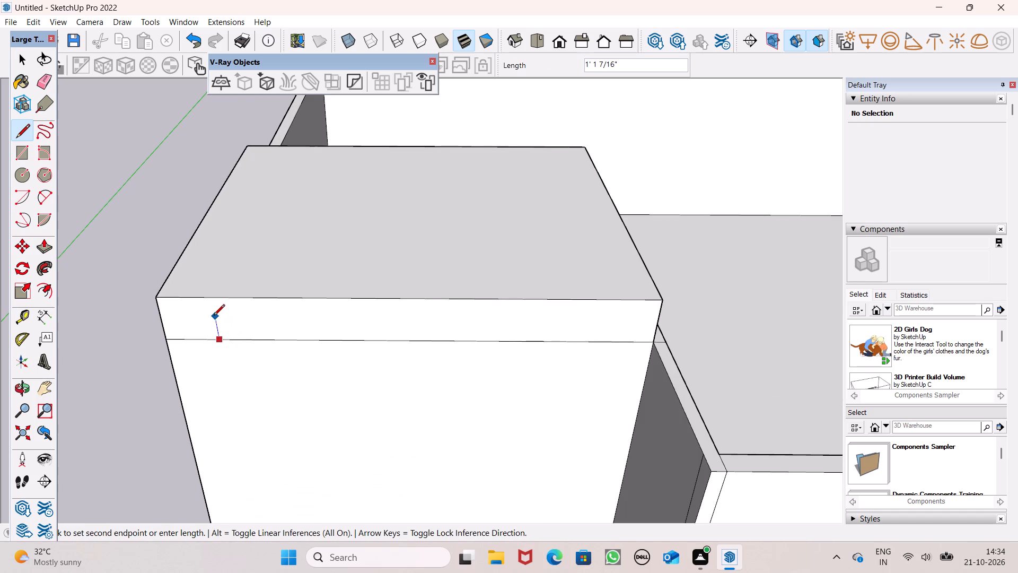
double_click(214, 316)
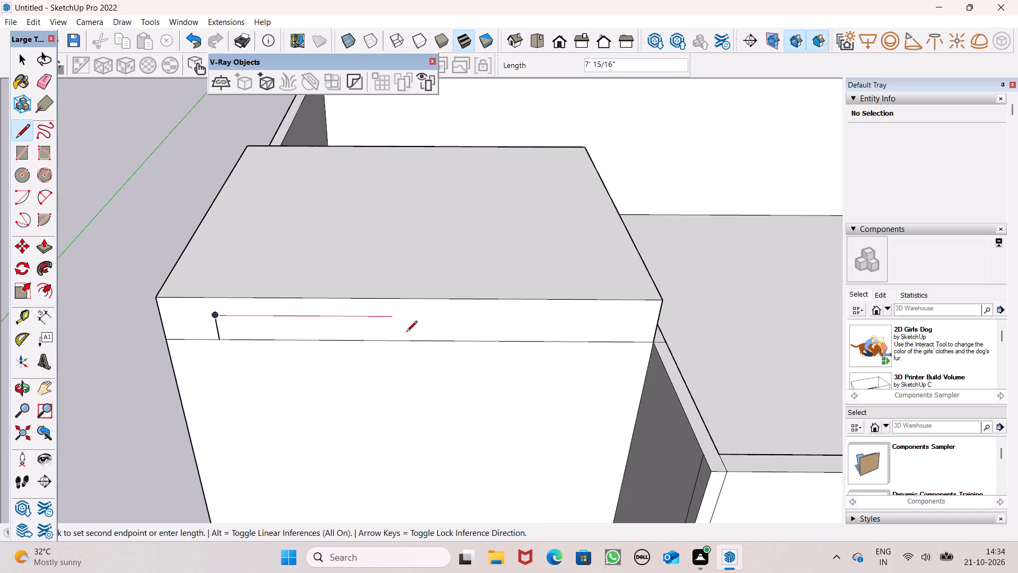
left_click(599, 312)
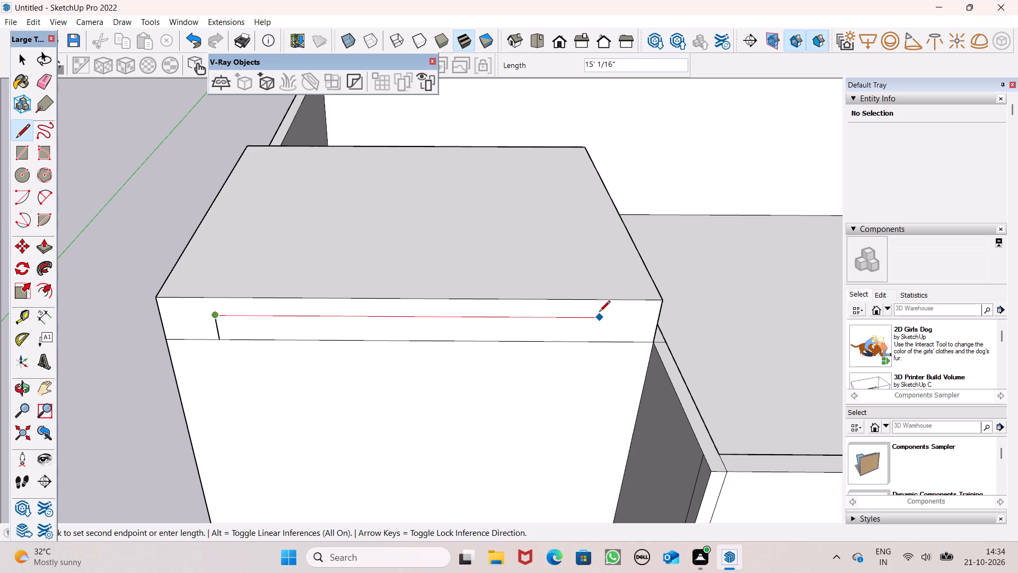
left_click(594, 344)
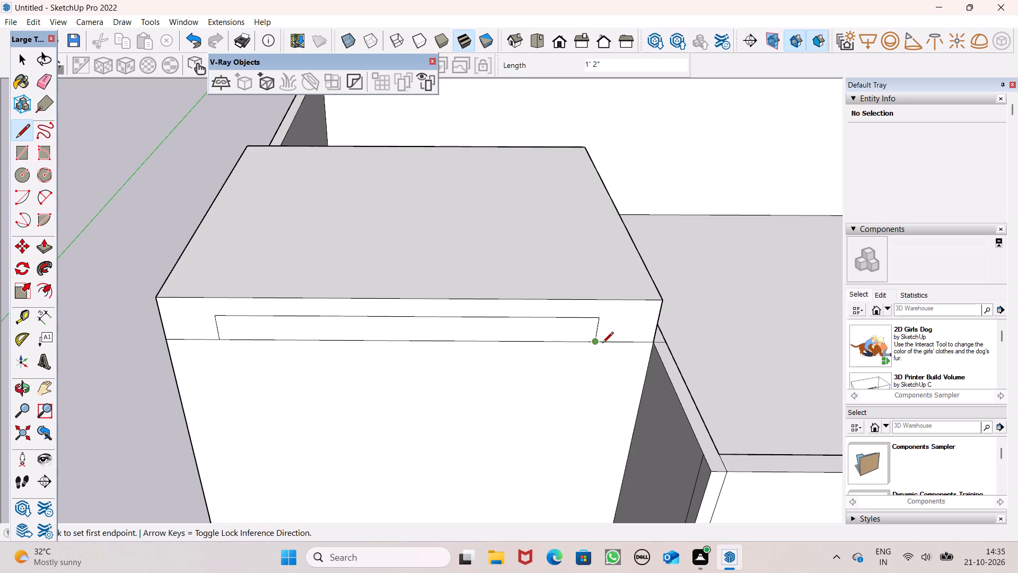
left_click(602, 344)
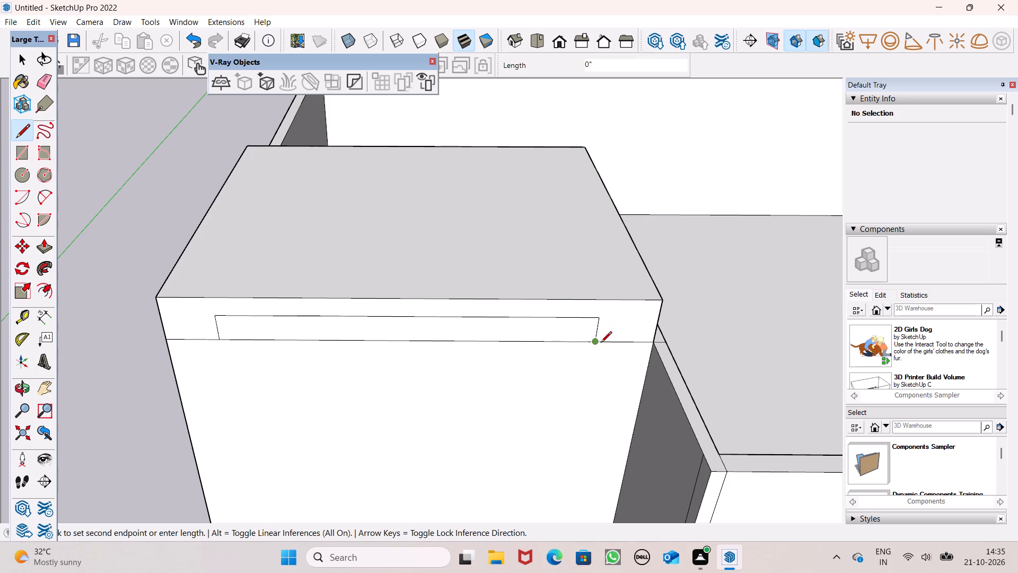
left_click(601, 343)
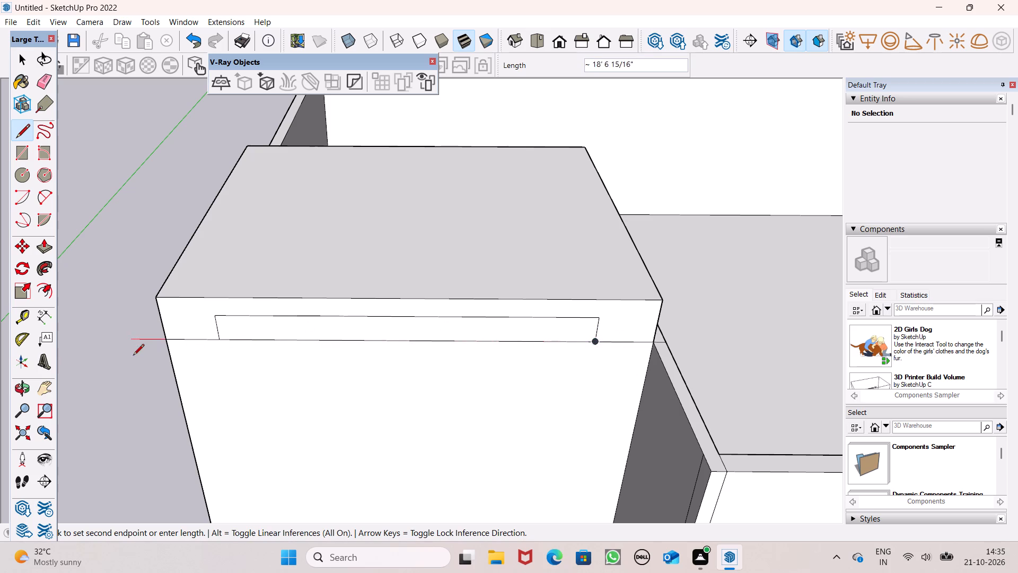
key("space")
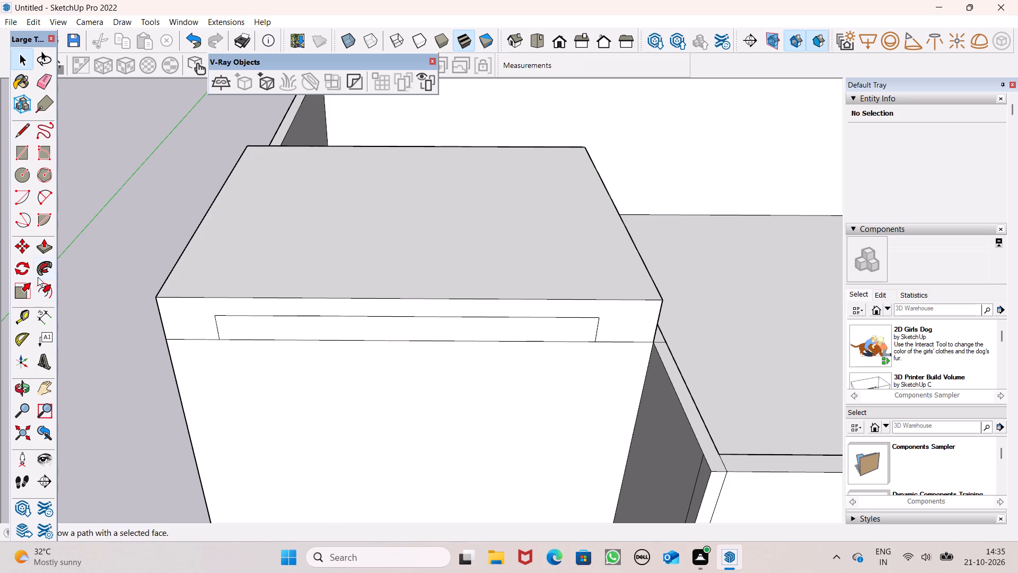
Draw a second, larger three-sided outline about 15' 8" wide and 1' 5" high around the first, on the same lower edge.
left_click(24, 134)
scroll(196, 322, "up", 12)
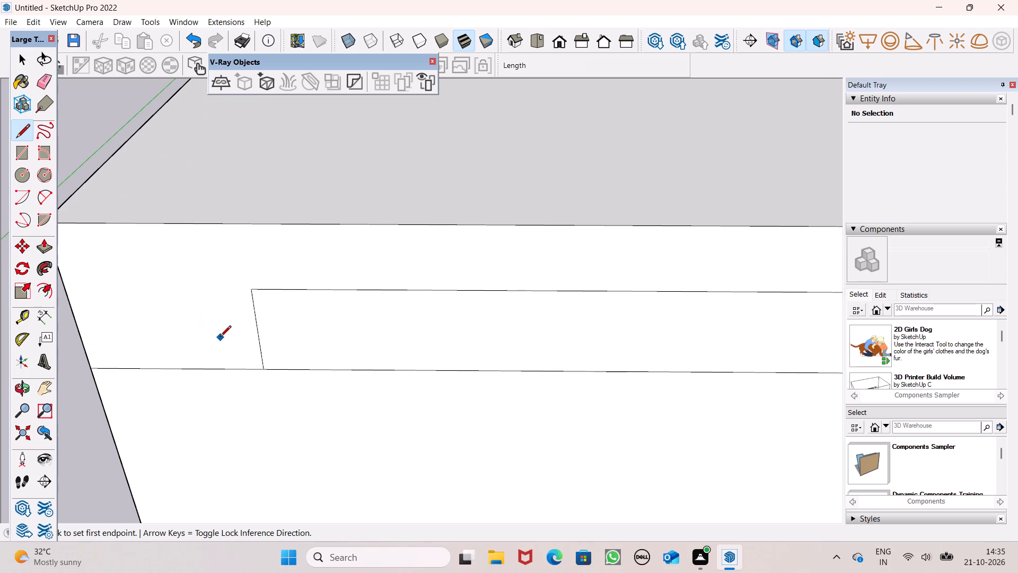
left_click_drag(234, 367, 232, 359)
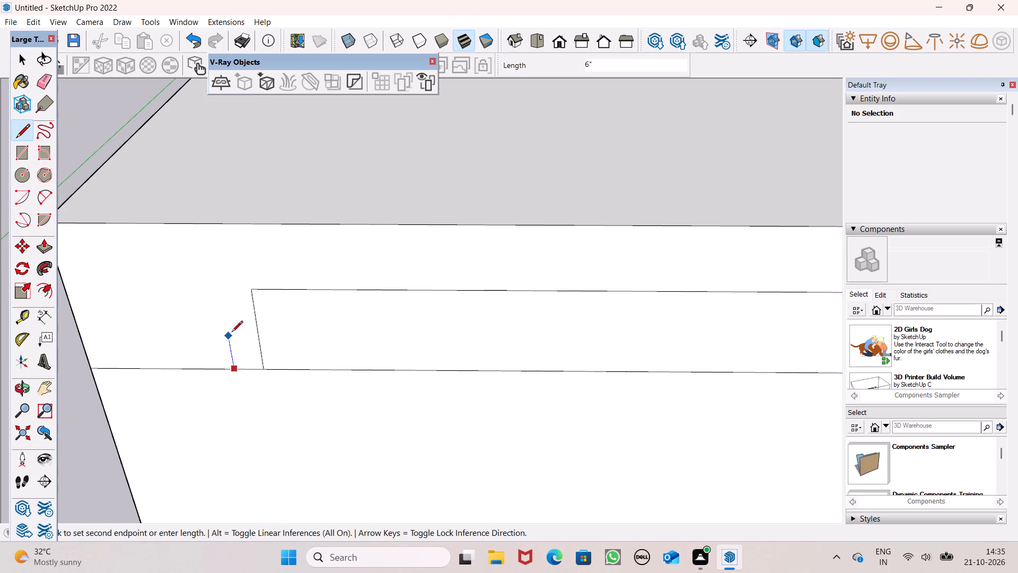
left_click(221, 268)
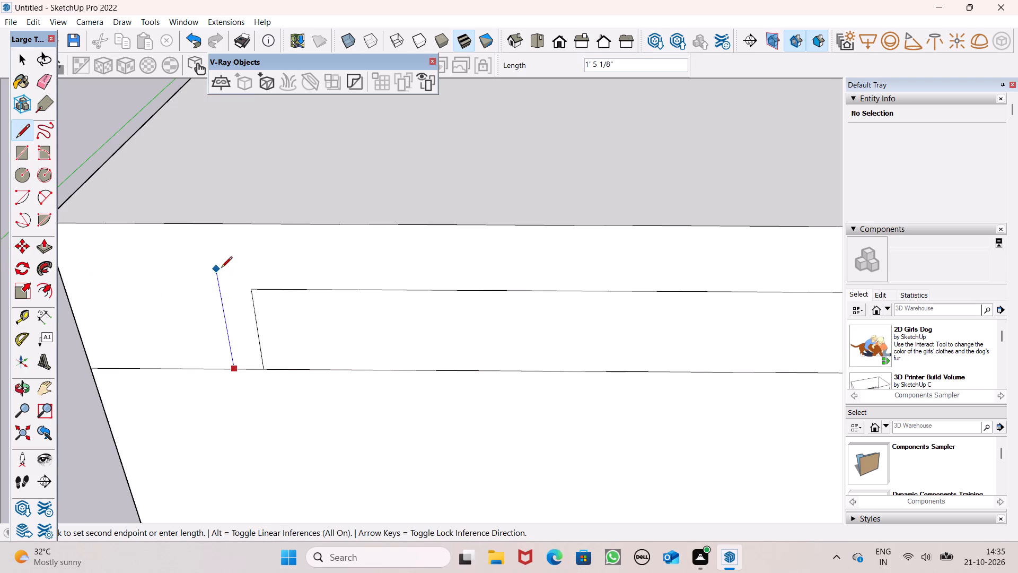
scroll(432, 276, "down", 6)
scroll(335, 292, "down", 4)
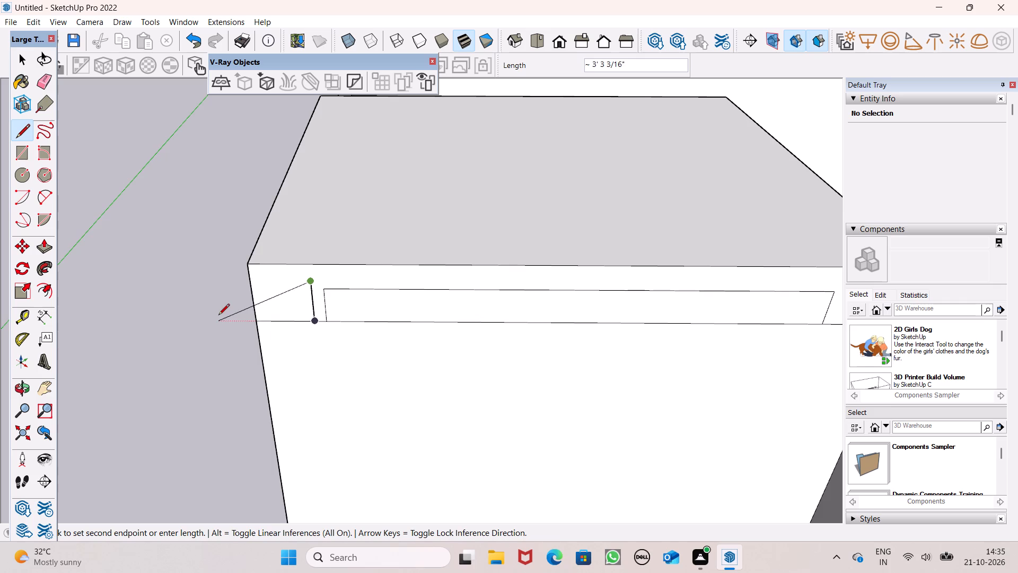
scroll(266, 315, "down", 6)
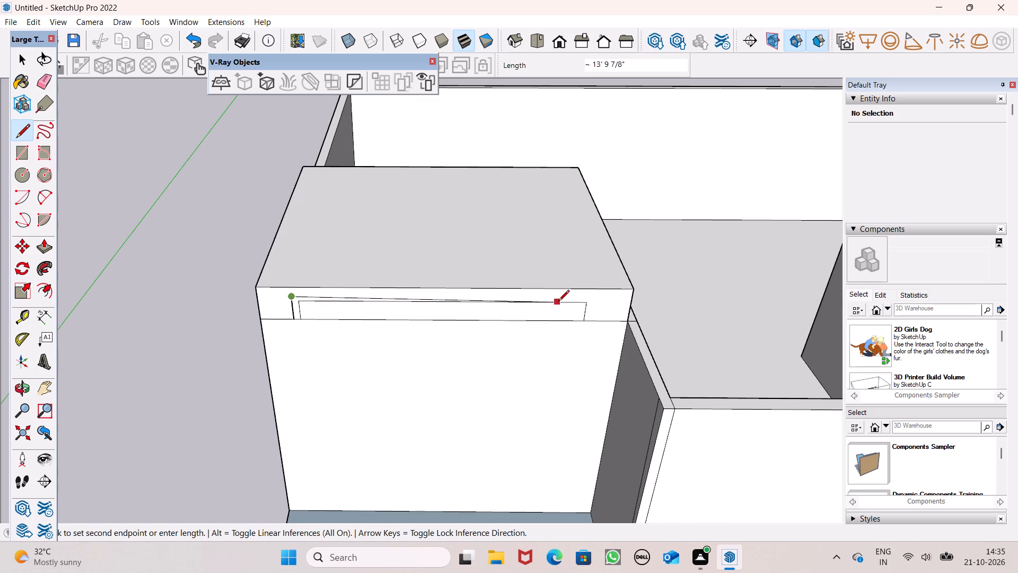
scroll(590, 297, "up", 10)
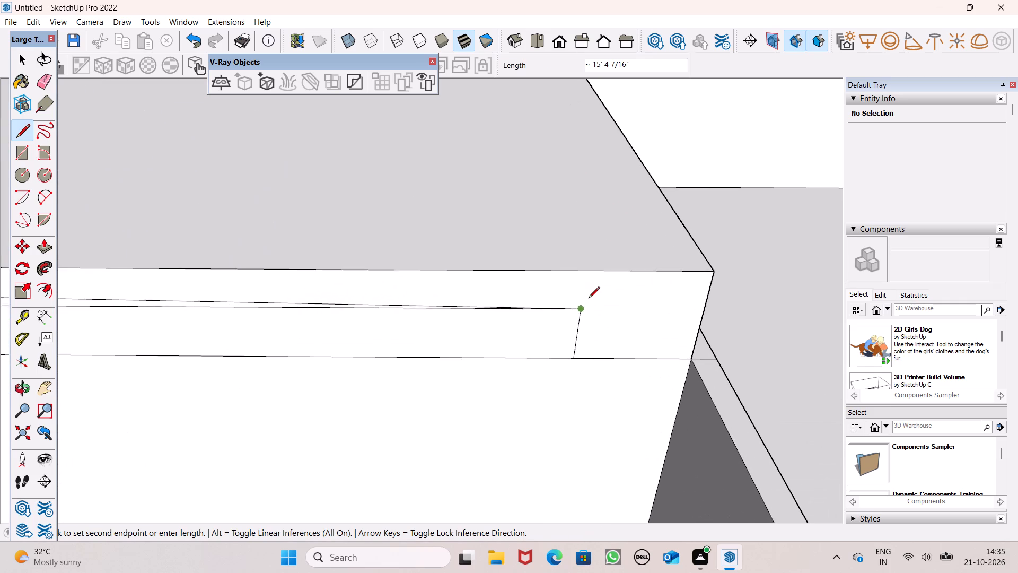
scroll(589, 303, "up", 6)
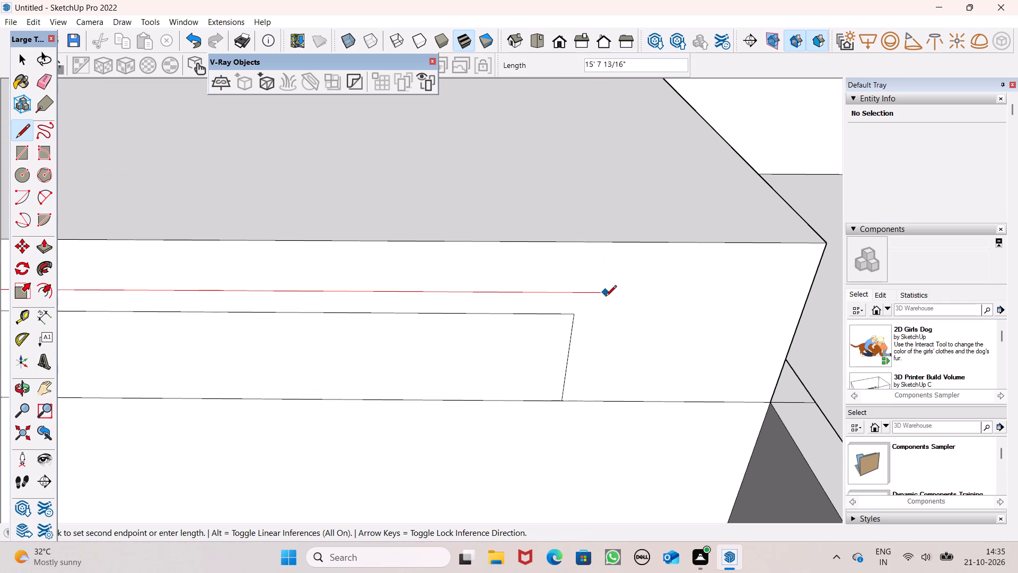
left_click(605, 297)
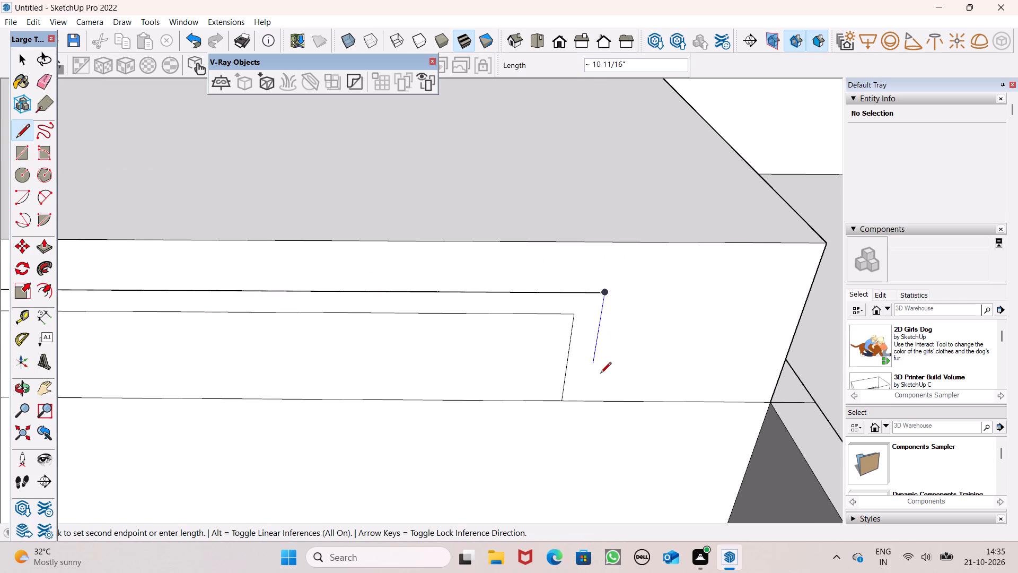
left_click(588, 401)
scroll(710, 274, "down", 12)
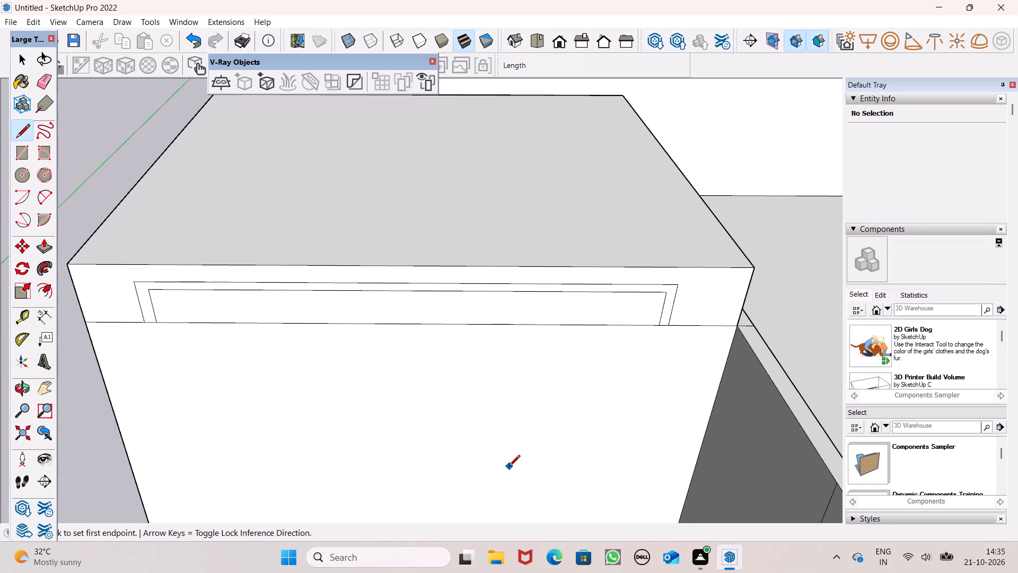
key("space")
Push/Pull the narrow frame face between the two outlines outward by about 4 1/8".
scroll(416, 426, "down", 2)
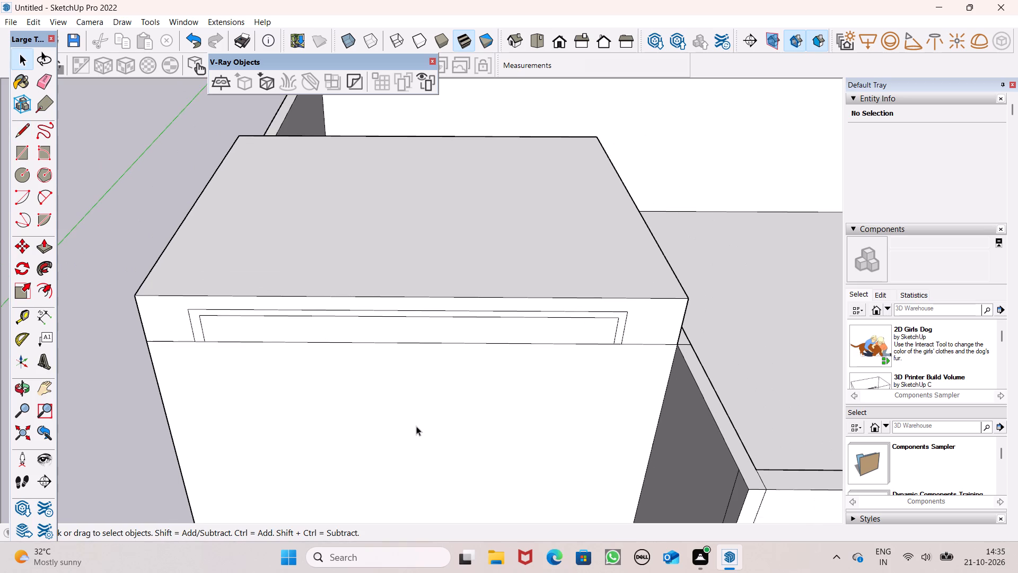
middle_click_drag(463, 469, 459, 534)
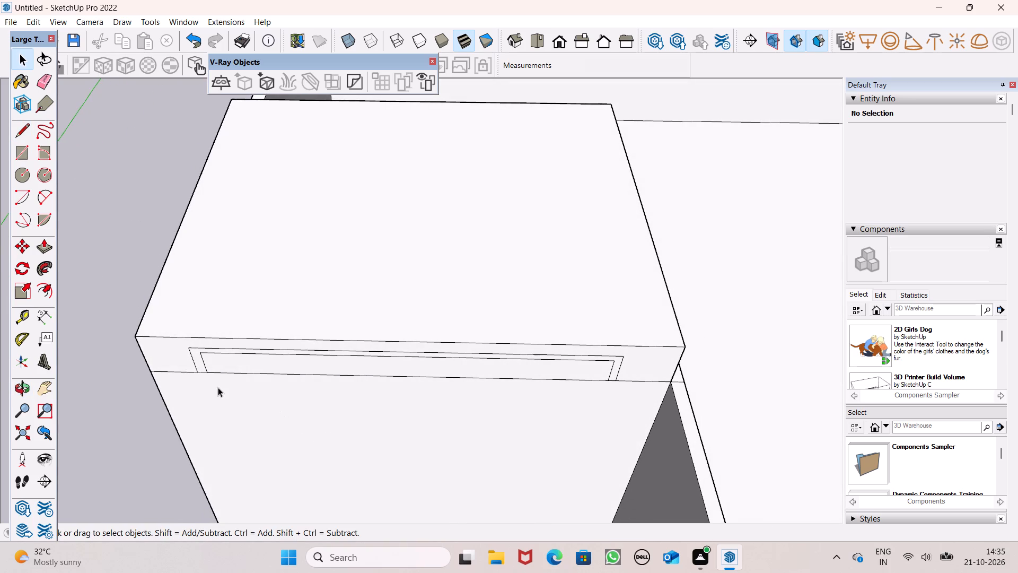
middle_click_drag(196, 374, 234, 274)
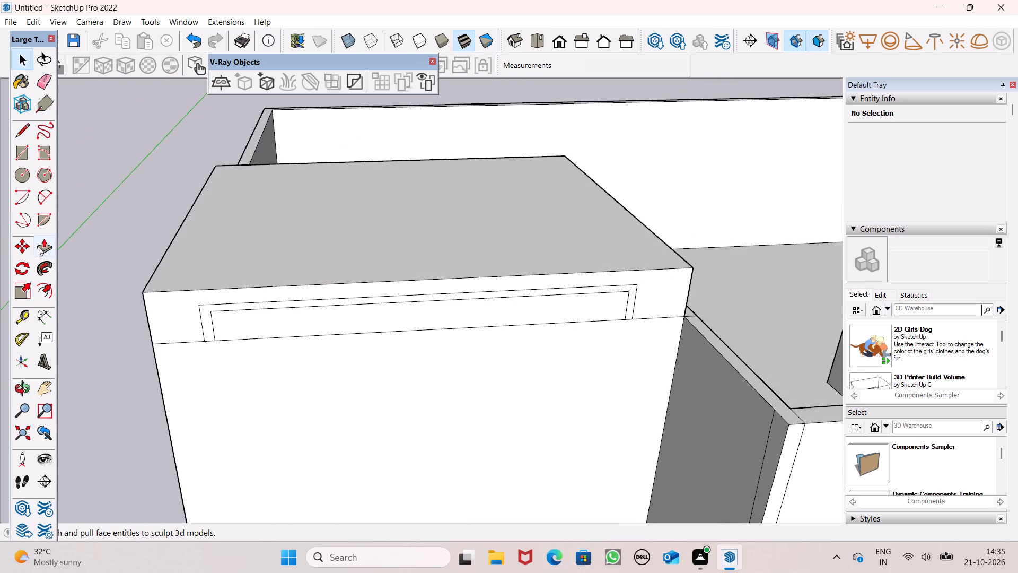
left_click(38, 246)
left_click_drag(210, 333, 211, 337)
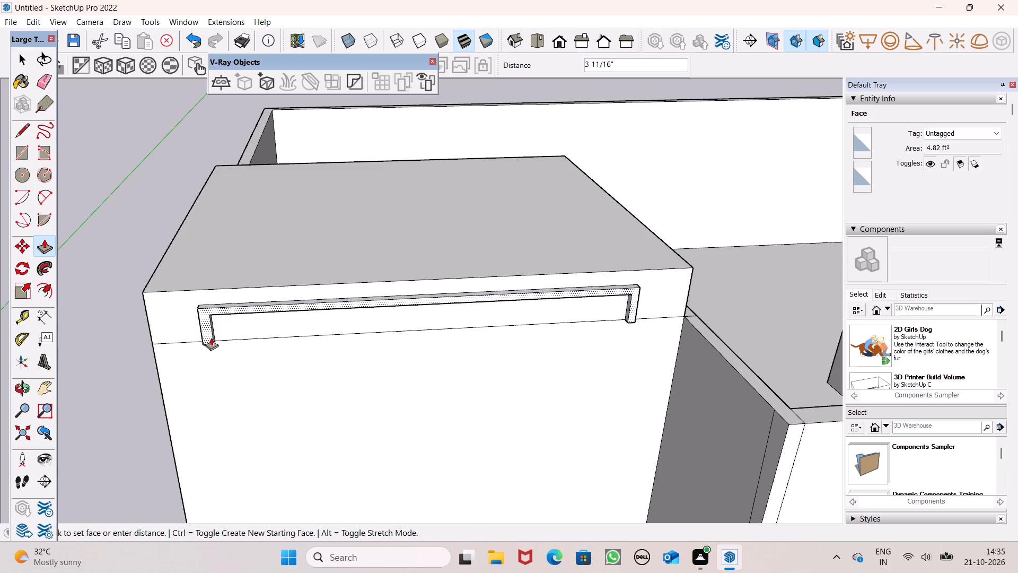
left_click_drag(211, 337, 211, 338)
middle_click_drag(248, 388, 251, 368)
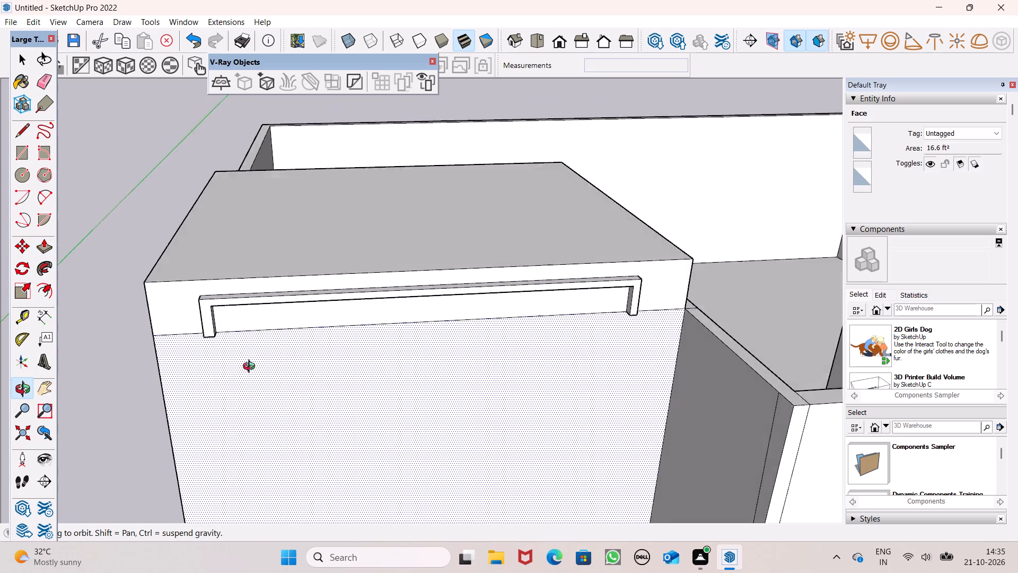
middle_click_drag(251, 368, 248, 310)
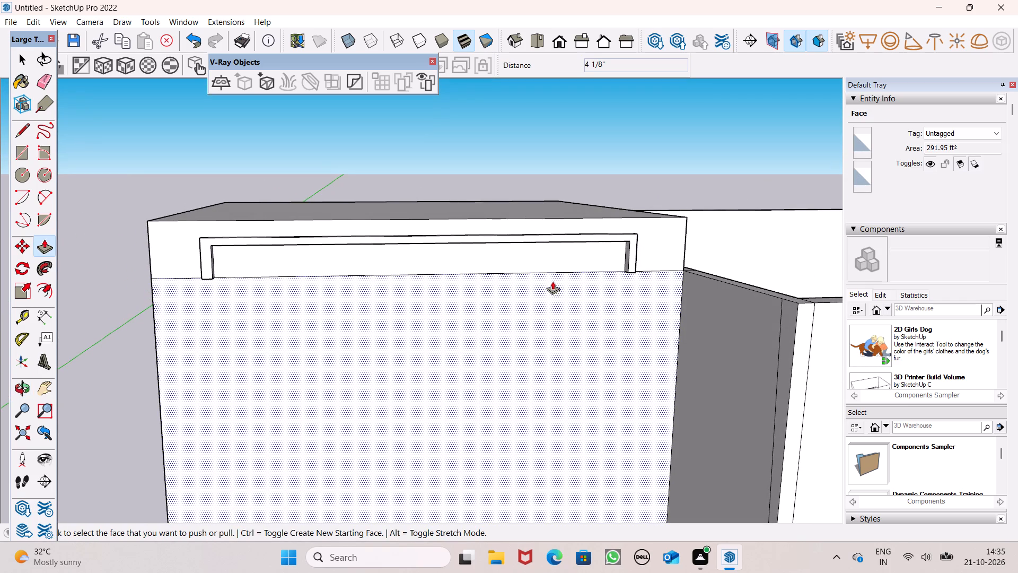
Draw a horizontal line about 15' long across the recessed panel, from the midpoint of one frame leg's inner edge to the other leg.
left_click(20, 135)
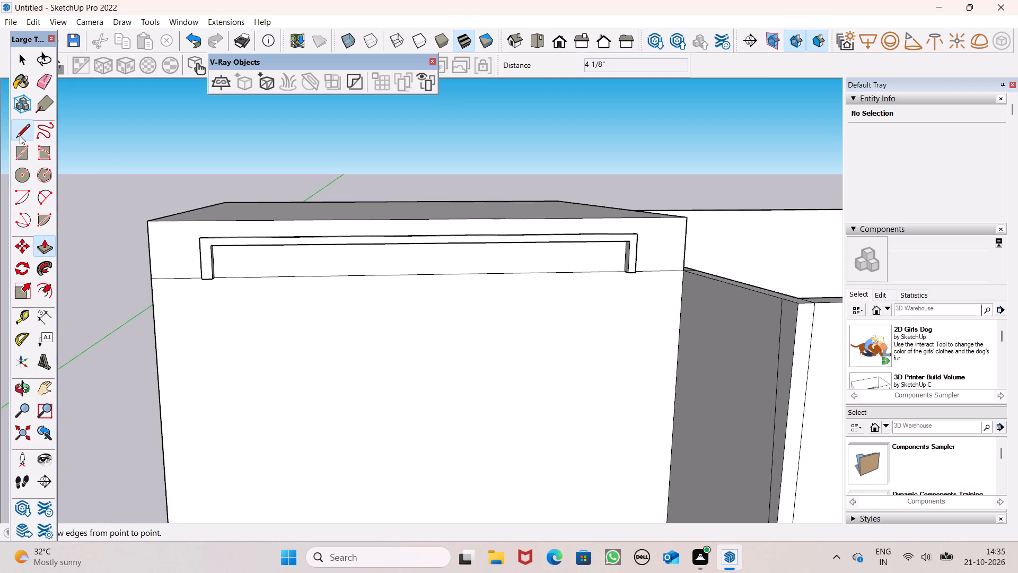
scroll(400, 262, "up", 4)
scroll(164, 252, "up", 3)
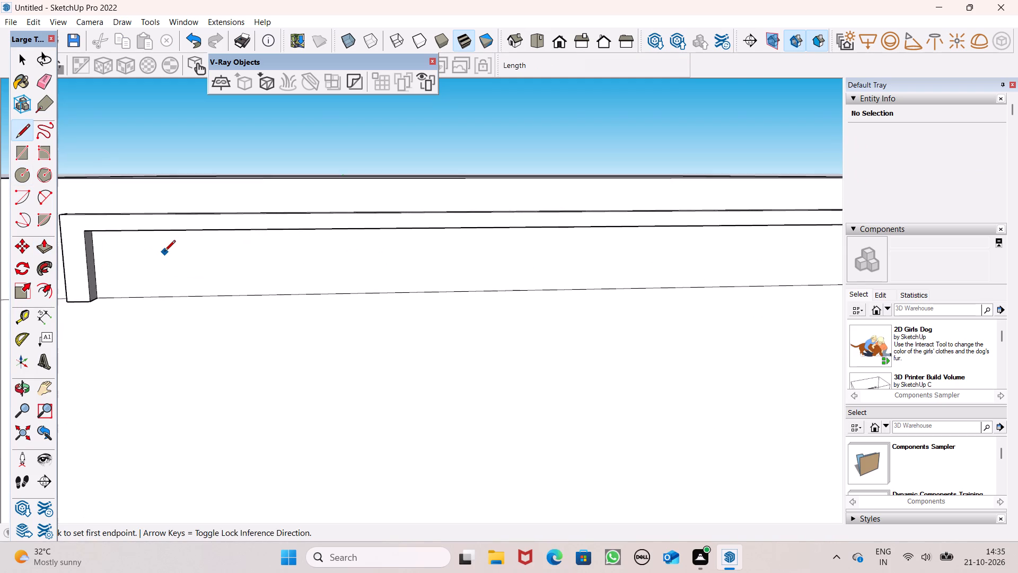
scroll(164, 252, "up", 2)
scroll(157, 251, "down", 2)
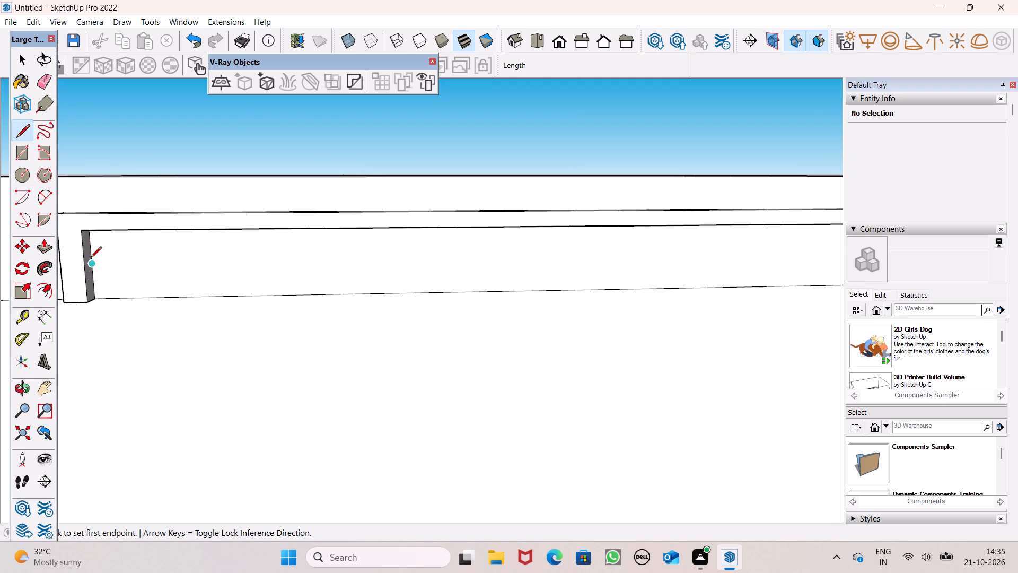
left_click(91, 258)
scroll(218, 259, "down", 6)
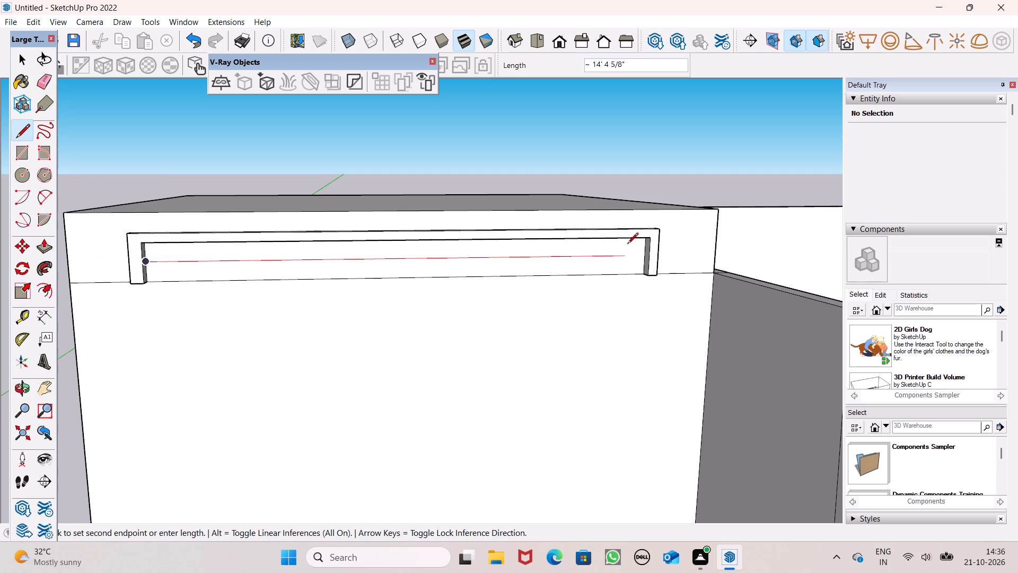
left_click(644, 253)
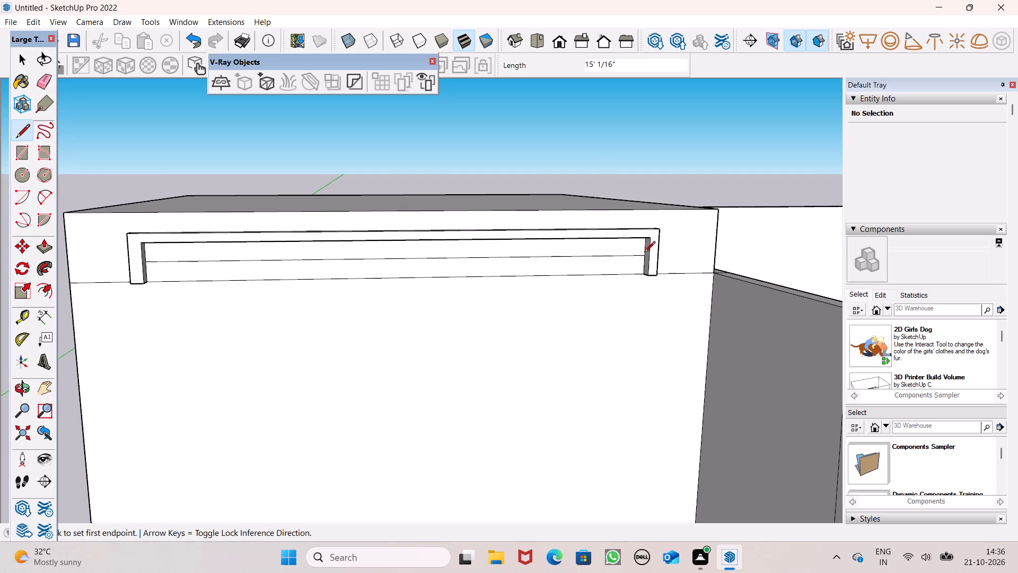
Push/Pull the recessed panel's upper strip, above the horizontal line, outward by about 2 15/16".
left_click(40, 247)
left_click_drag(199, 250, 200, 256)
left_click(200, 256)
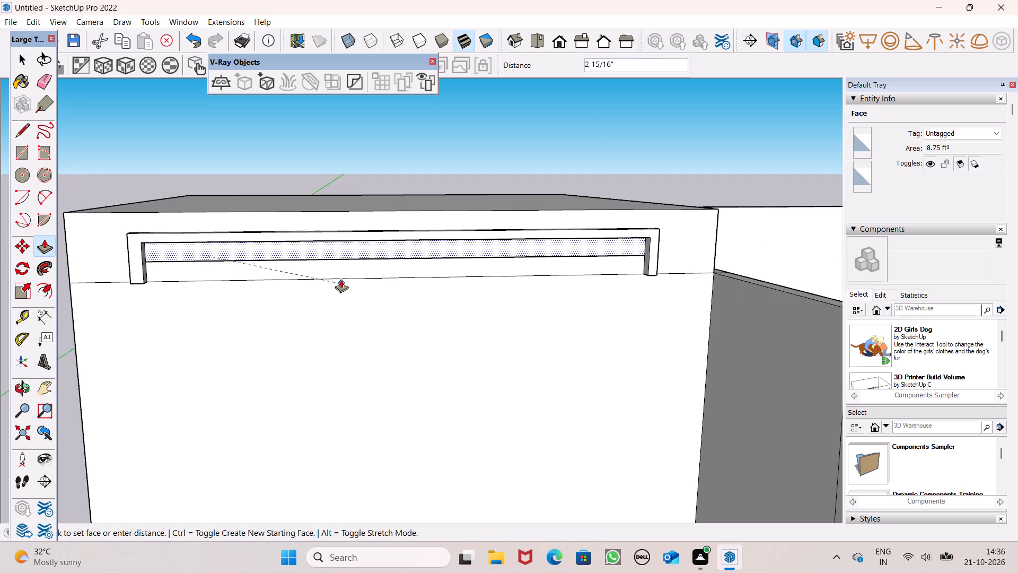
key("space")
Push/Pull the same upper strip outward by a further 1 3/16", flush with the frame's front face.
middle_click_drag(246, 336, 395, 296)
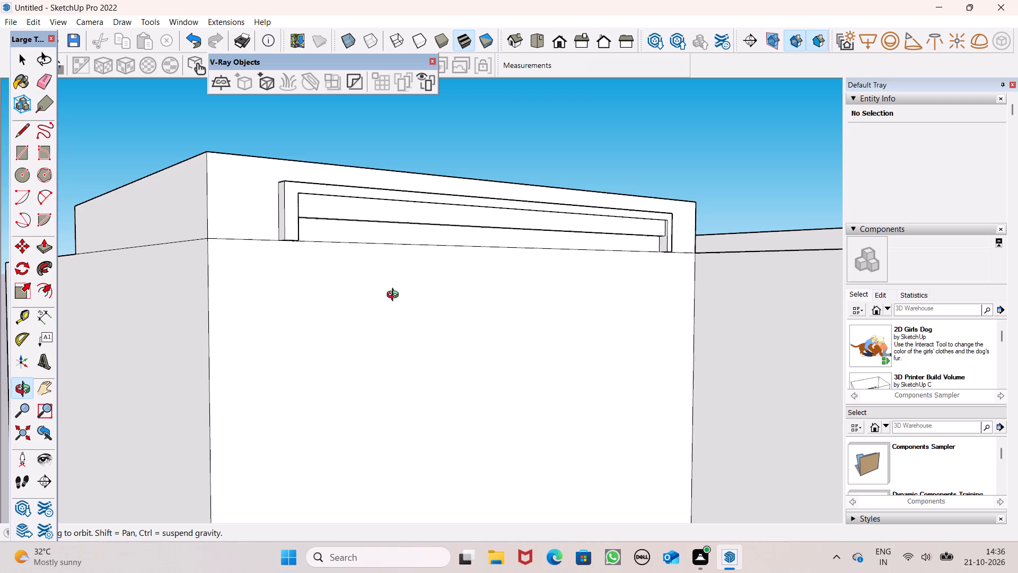
middle_click_drag(395, 296, 396, 296)
scroll(328, 196, "up", 5)
scroll(328, 196, "down", 3)
middle_click_drag(329, 206, 259, 205)
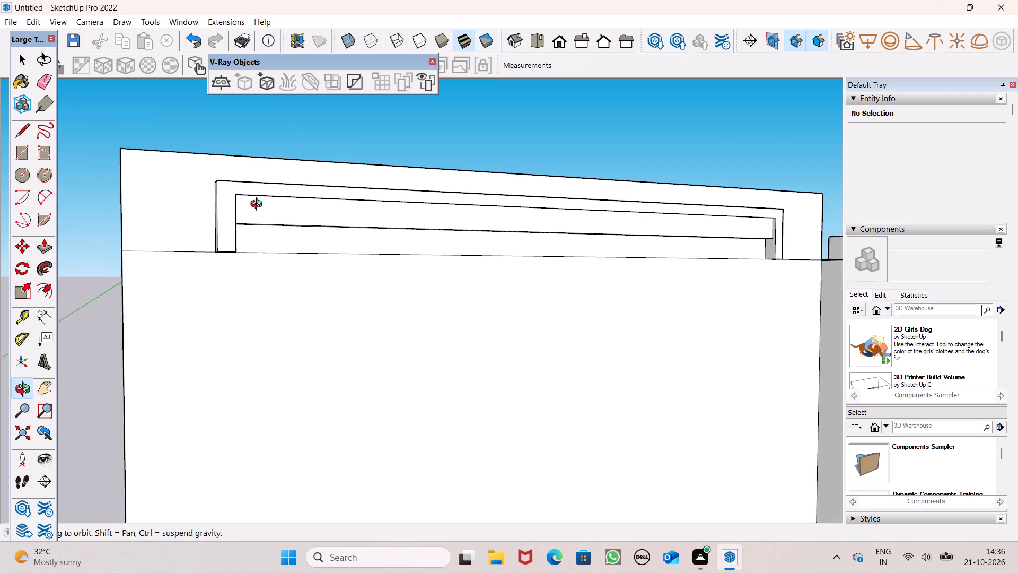
middle_click_drag(259, 205, 132, 108)
scroll(295, 163, "up", 1)
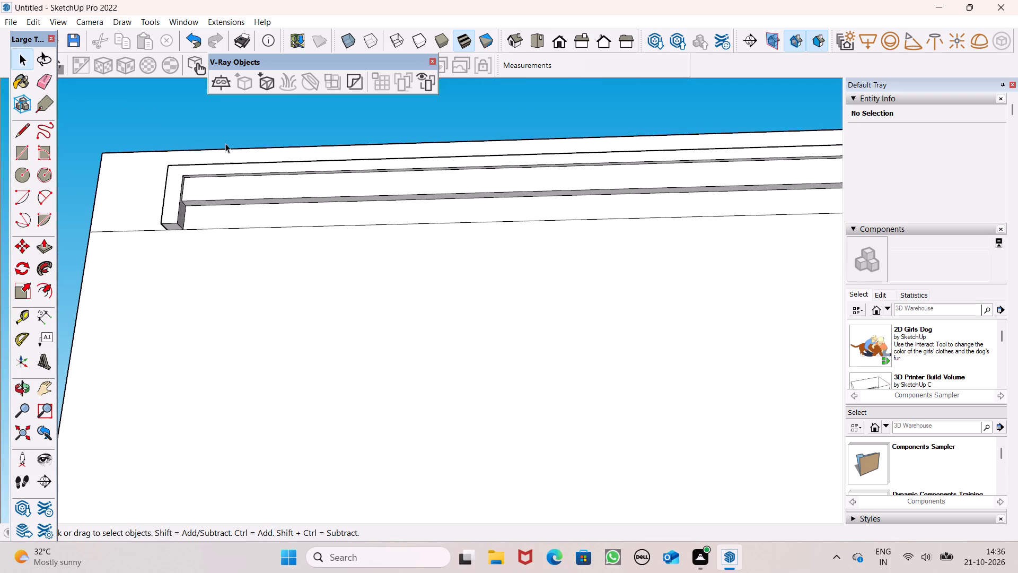
left_click(41, 249)
left_click_drag(206, 193, 195, 190)
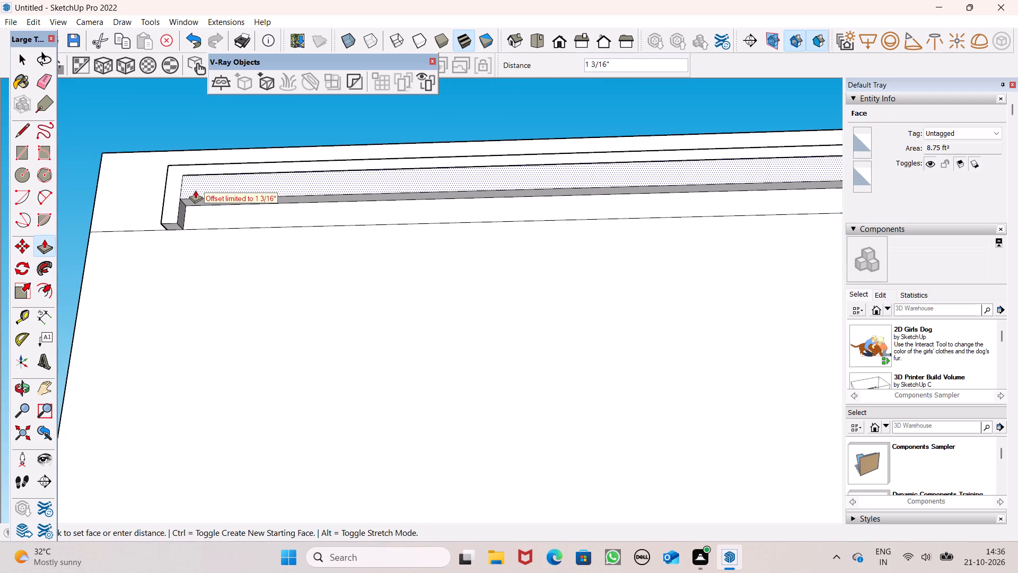
left_click_drag(195, 190, 195, 189)
Push/Pull the raised strip's underside upward by 2 1/2" and repeat the same distance once to make the strip thinner.
scroll(273, 196, "down", 3)
scroll(277, 197, "up", 3)
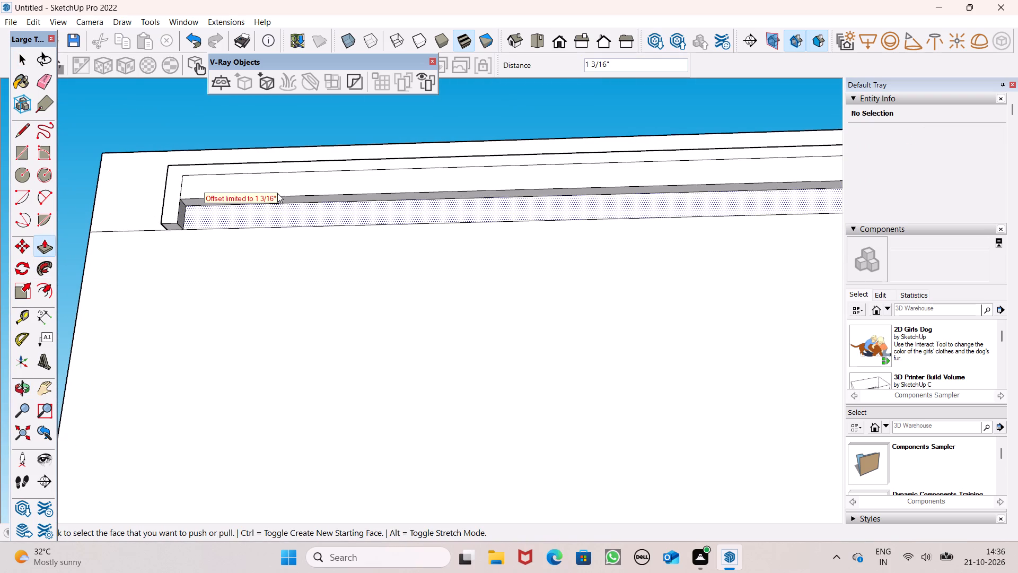
scroll(277, 193, "up", 3)
scroll(207, 218, "down", 5)
scroll(415, 137, "up", 2)
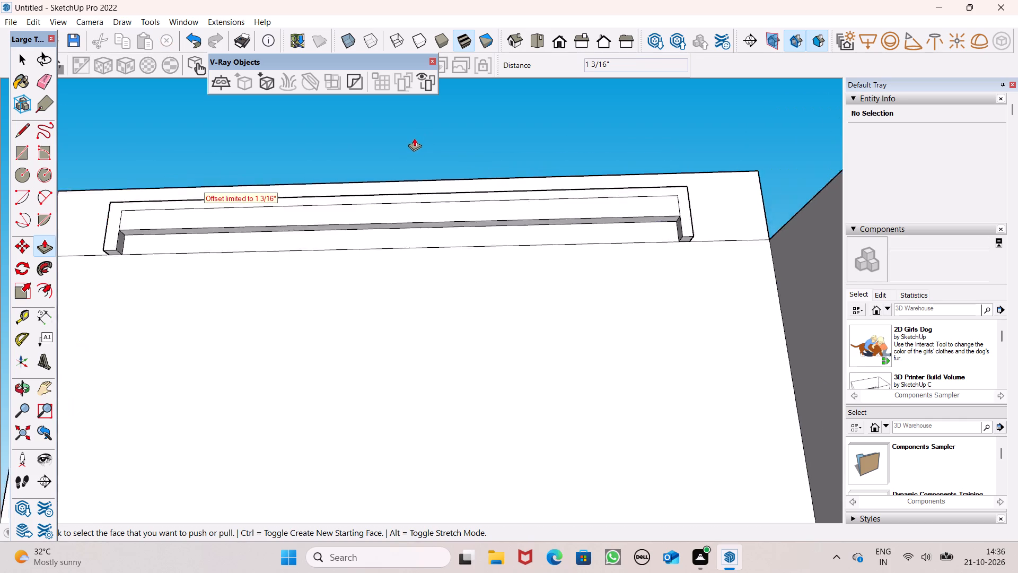
scroll(414, 138, "up", 3)
scroll(413, 138, "down", 4)
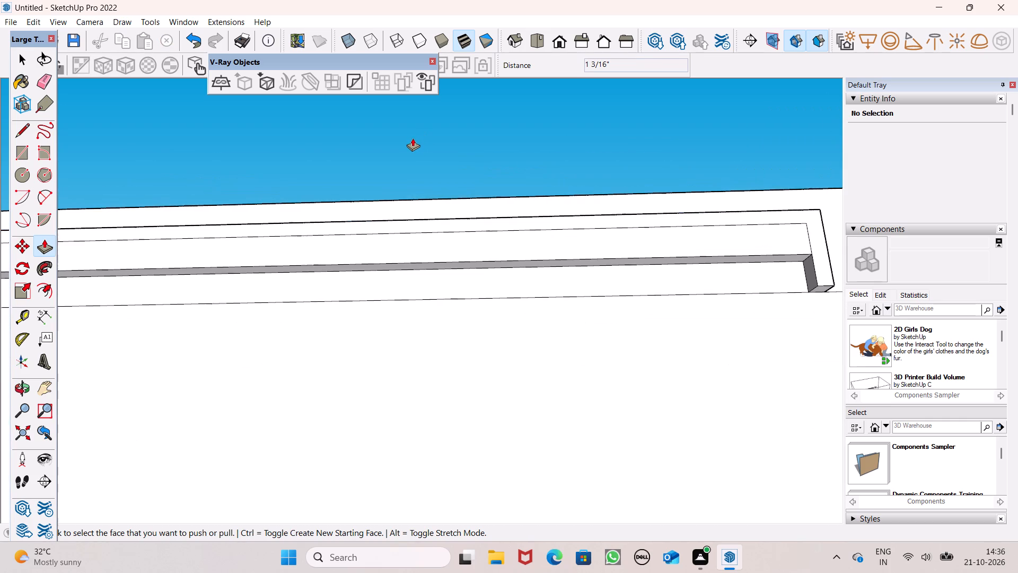
middle_click_drag(337, 215, 340, 199)
scroll(244, 244, "up", 1)
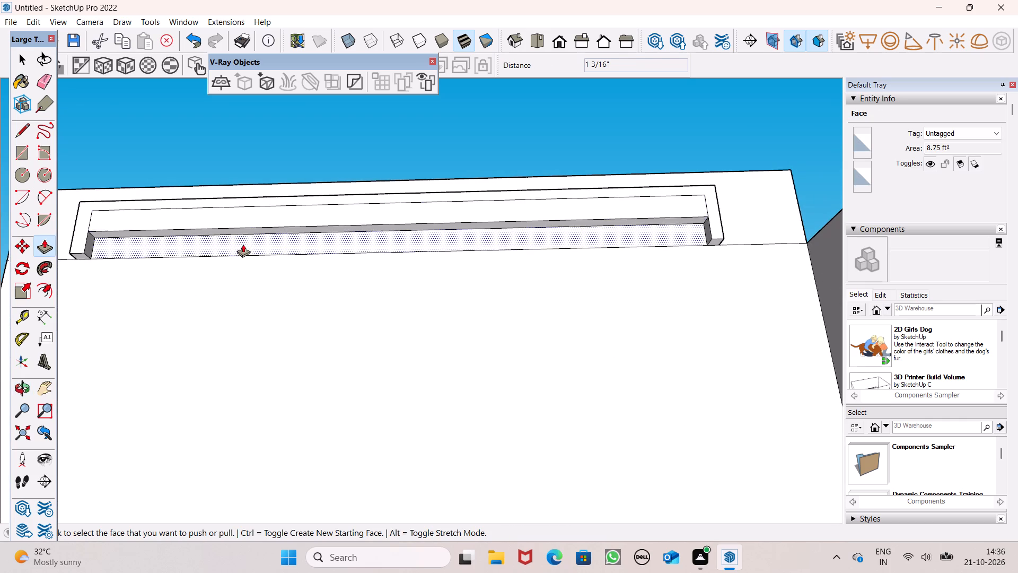
scroll(243, 244, "up", 2)
left_click_drag(258, 225, 260, 215)
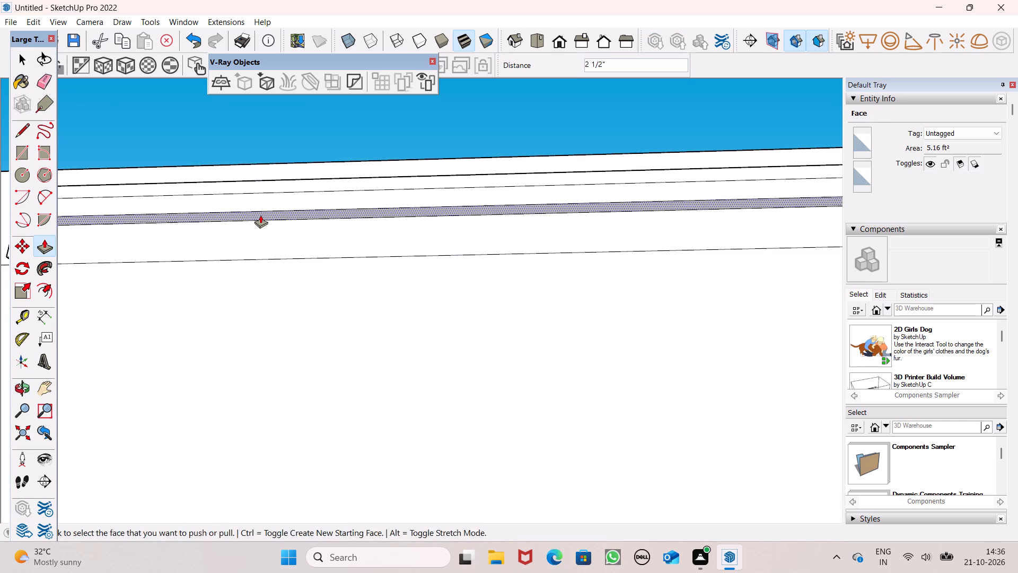
double_click(260, 215)
Push/Pull the thinned strip's underside back down by about 1 3/4".
scroll(439, 132, "down", 5)
middle_click_drag(392, 196, 379, 296)
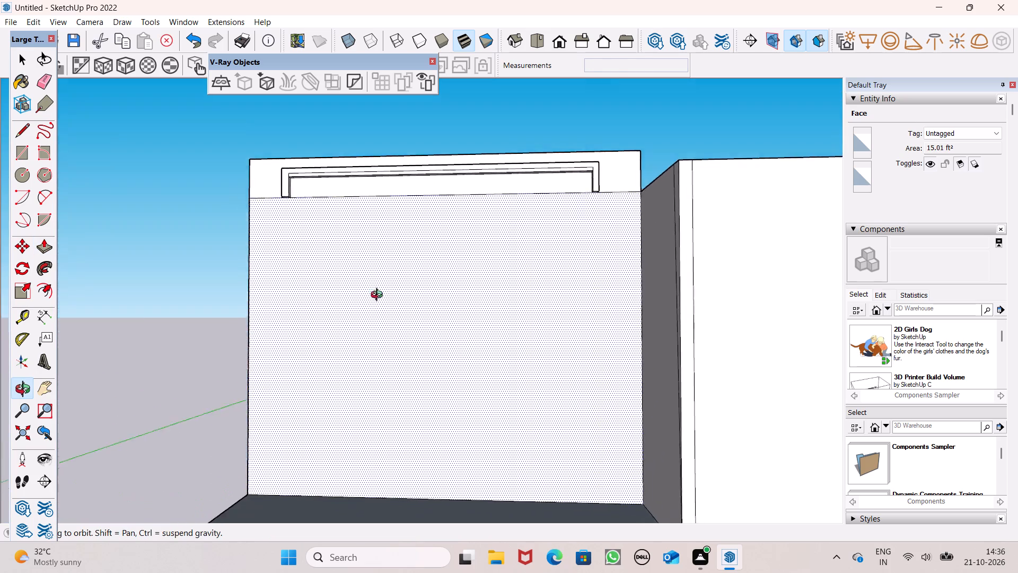
middle_click_drag(379, 296, 366, 344)
scroll(373, 216, "up", 9)
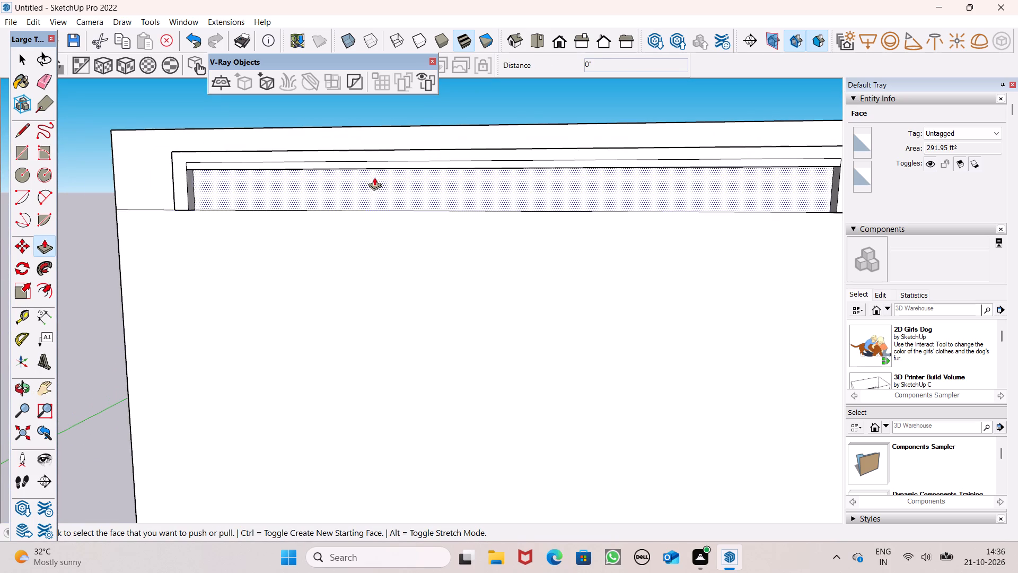
scroll(374, 177, "up", 4)
middle_click_drag(360, 169, 368, 101)
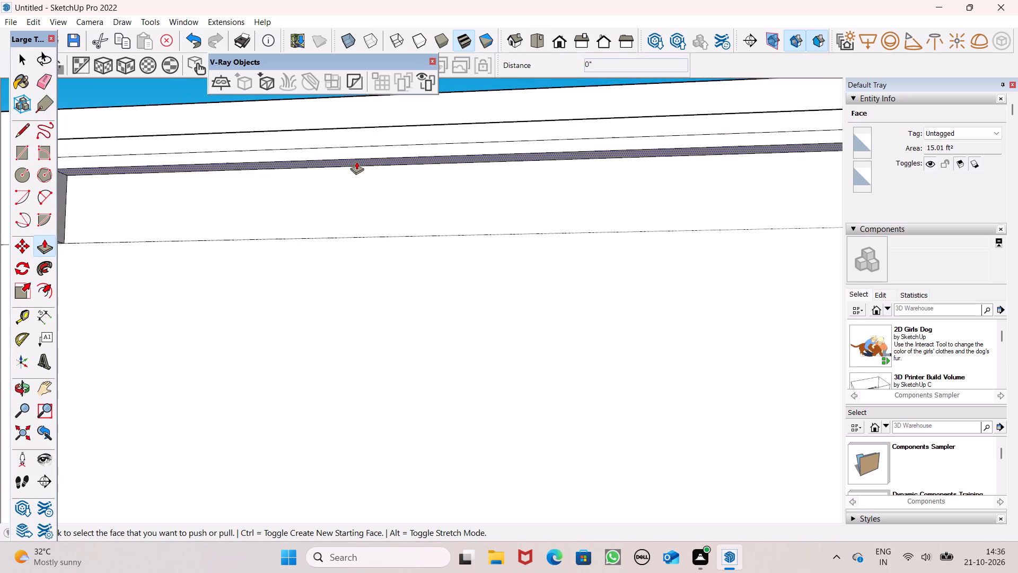
left_click_drag(355, 163, 355, 174)
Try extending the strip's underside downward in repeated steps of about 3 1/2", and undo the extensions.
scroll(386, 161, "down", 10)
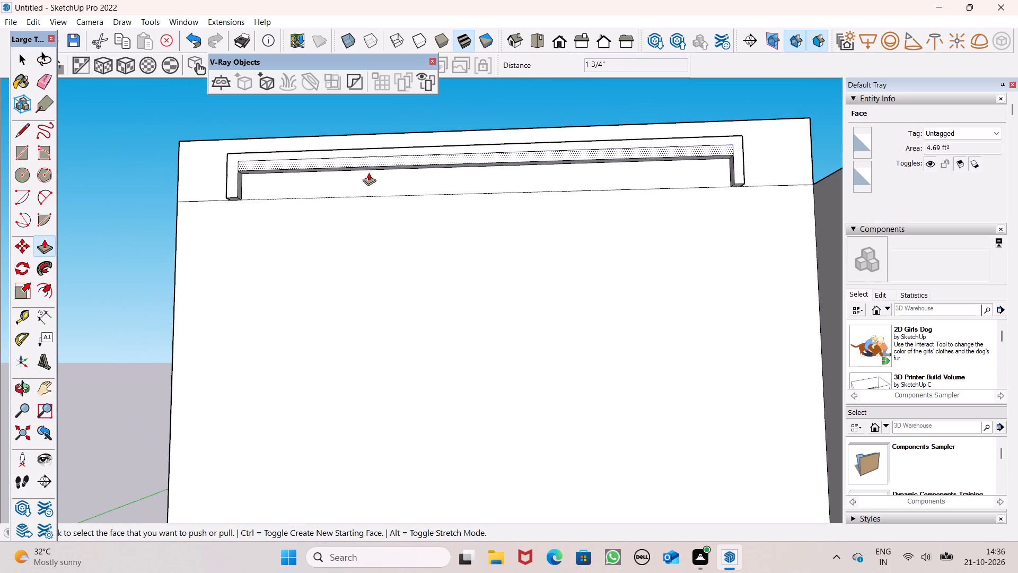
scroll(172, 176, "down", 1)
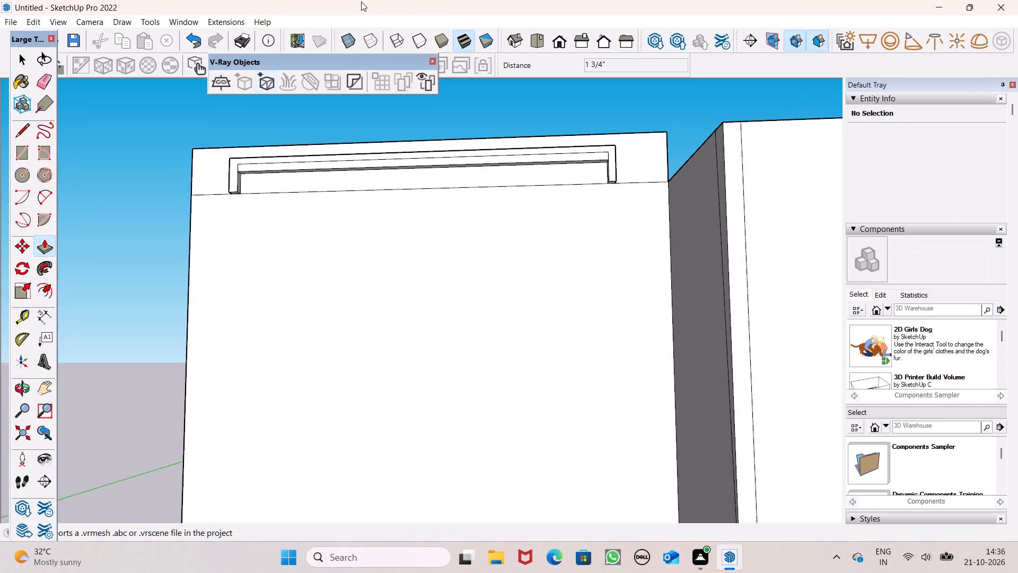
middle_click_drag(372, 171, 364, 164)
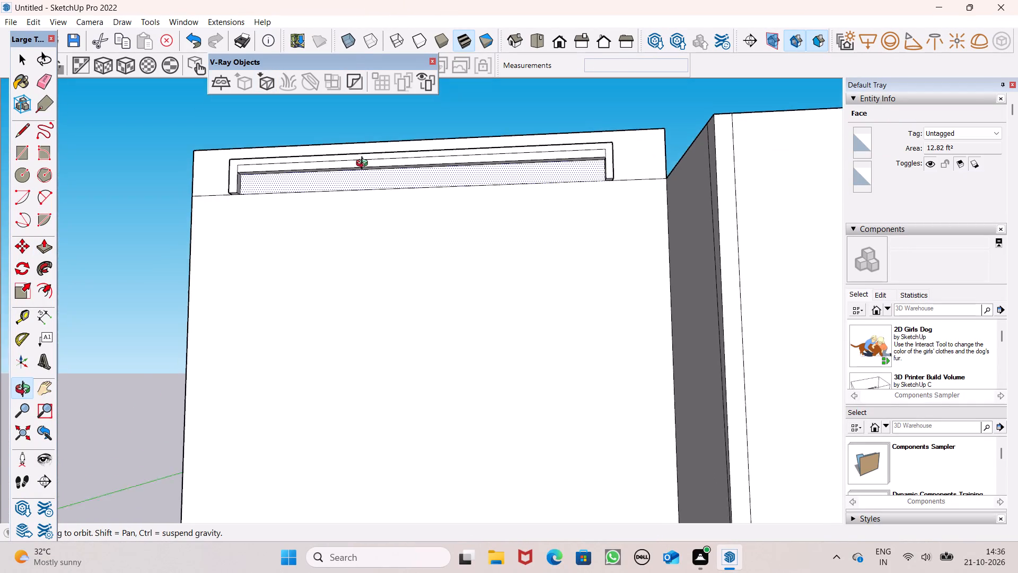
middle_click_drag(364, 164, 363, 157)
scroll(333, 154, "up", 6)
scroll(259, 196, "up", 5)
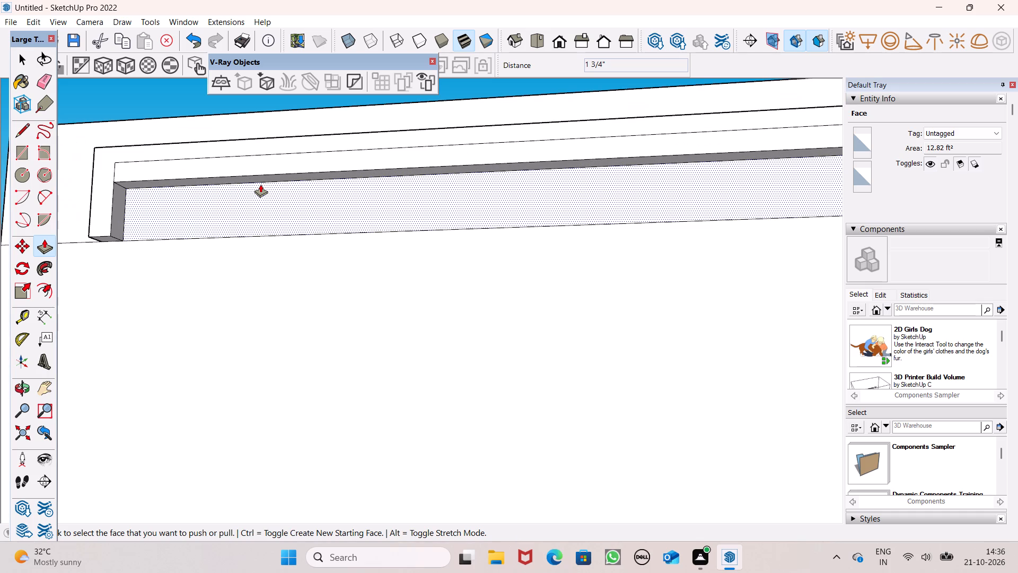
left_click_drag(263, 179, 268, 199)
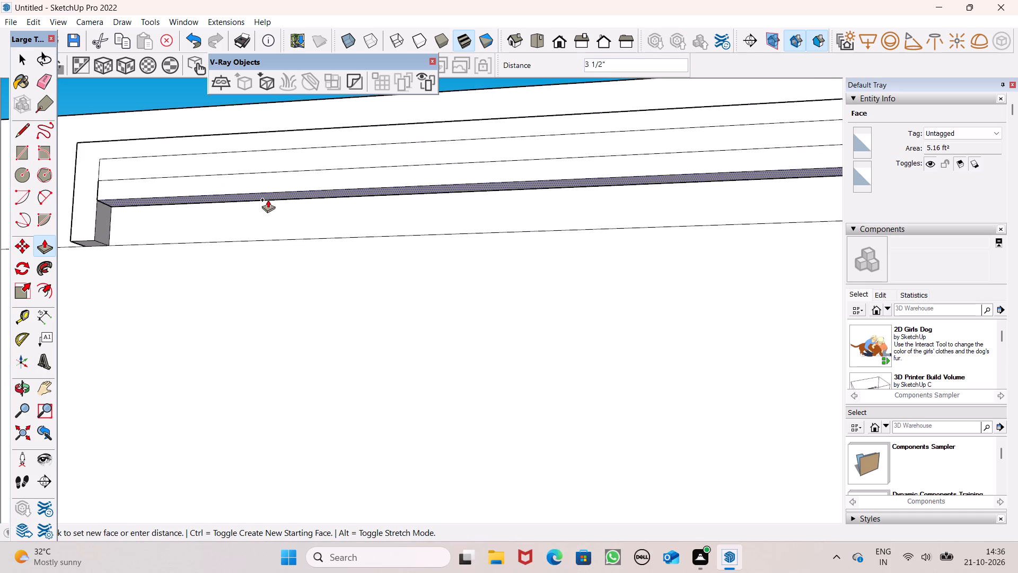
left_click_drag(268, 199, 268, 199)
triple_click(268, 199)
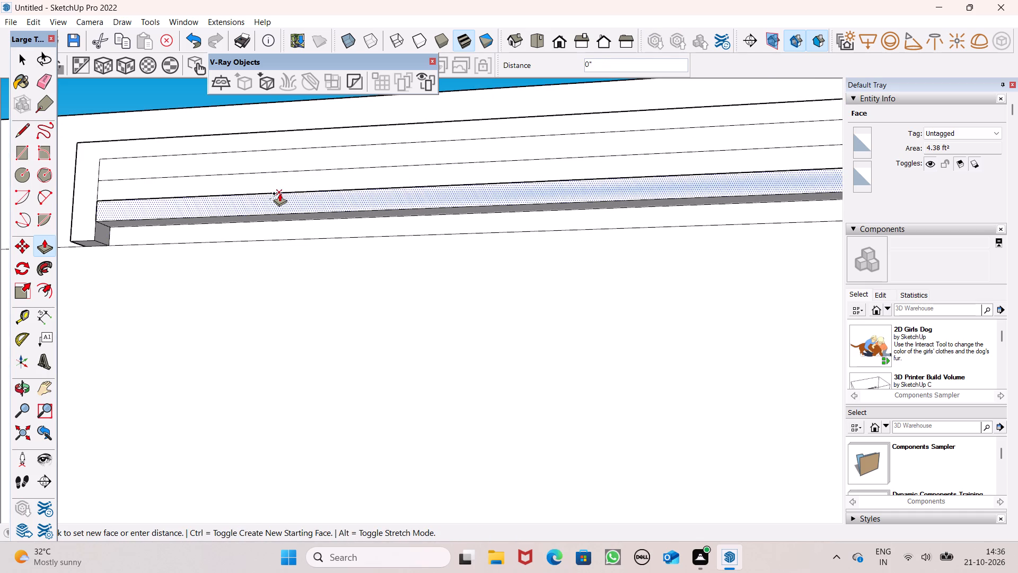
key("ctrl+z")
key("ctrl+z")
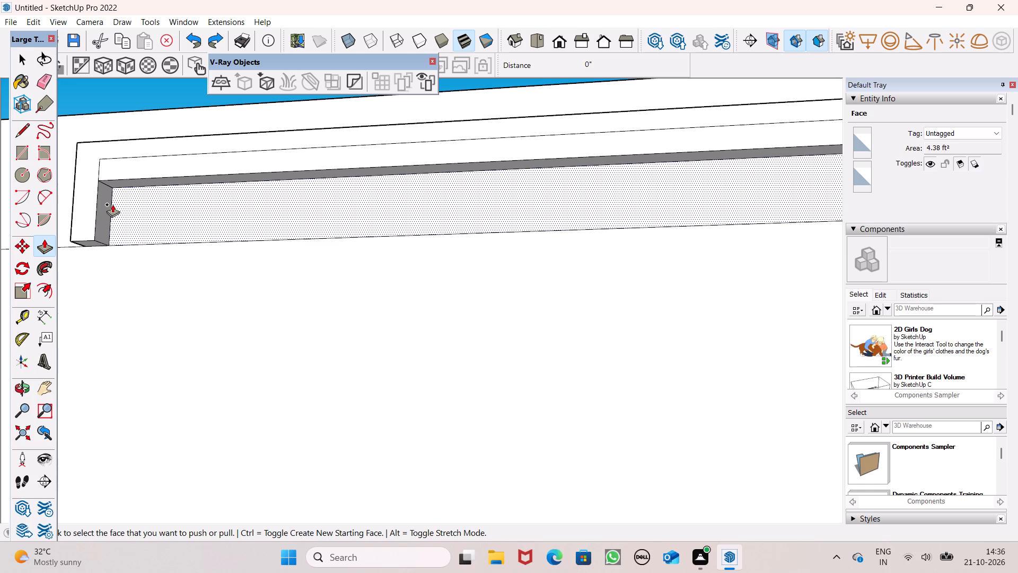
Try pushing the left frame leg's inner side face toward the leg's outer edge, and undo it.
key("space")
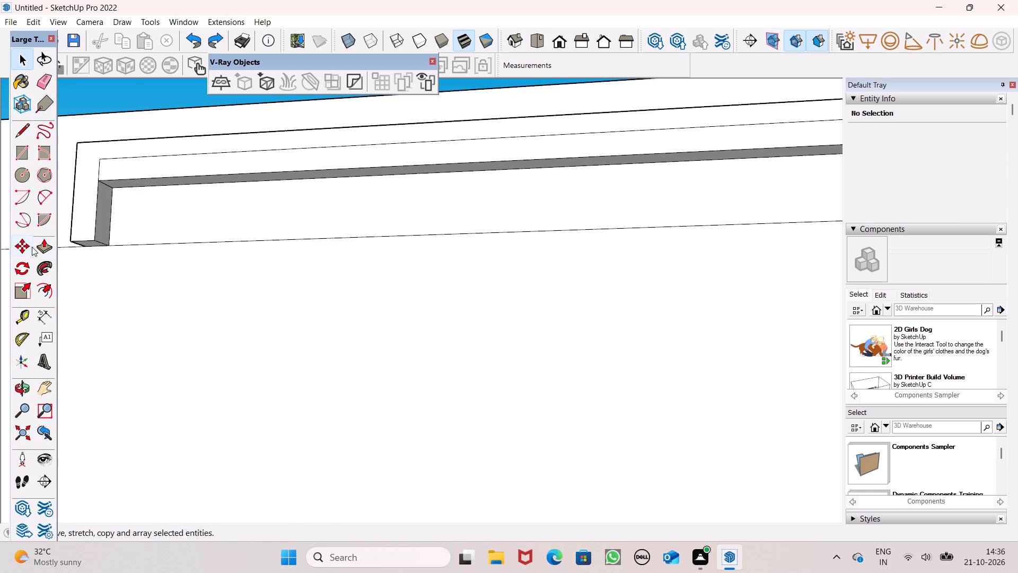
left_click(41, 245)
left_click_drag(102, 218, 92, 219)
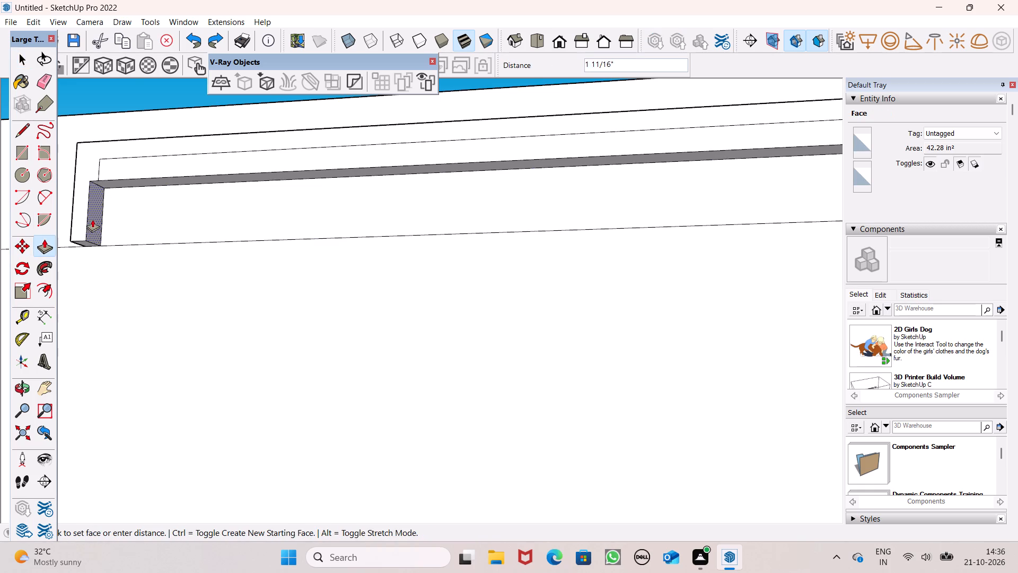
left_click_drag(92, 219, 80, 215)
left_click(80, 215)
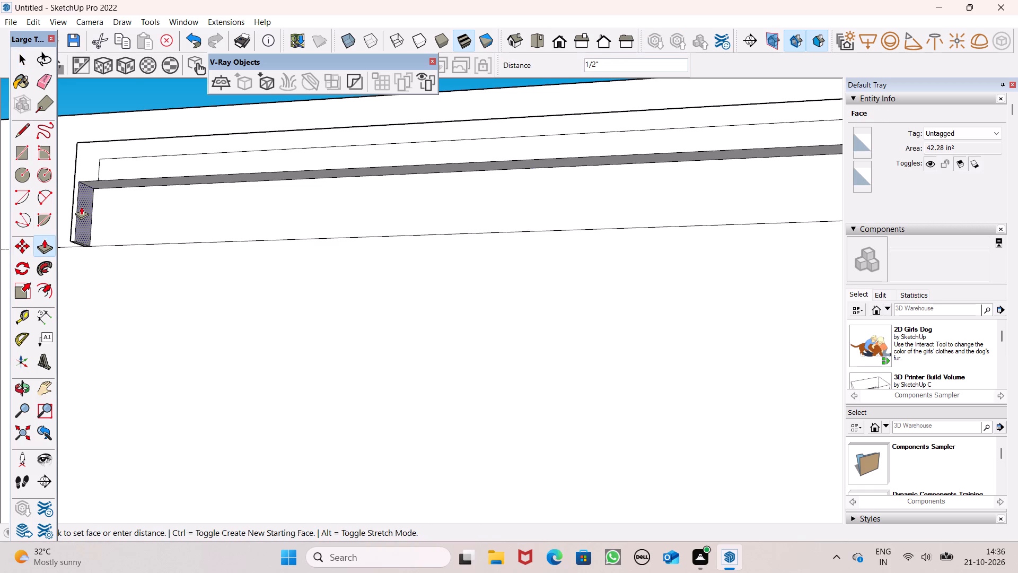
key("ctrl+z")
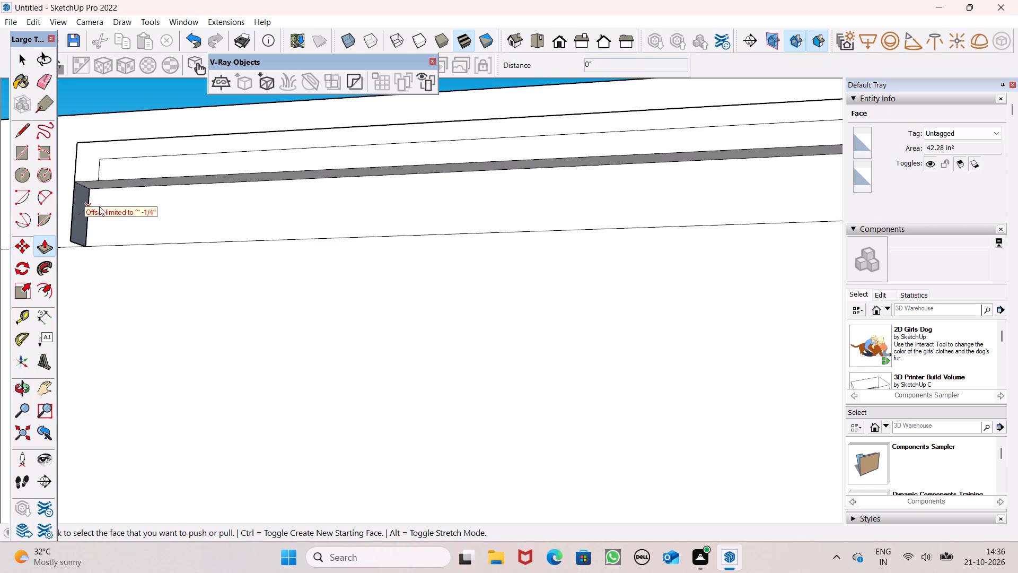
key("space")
Draw a line about 4 1/8" long across the strip's underside, from front to back edge, near its left end.
scroll(80, 167, "down", 2)
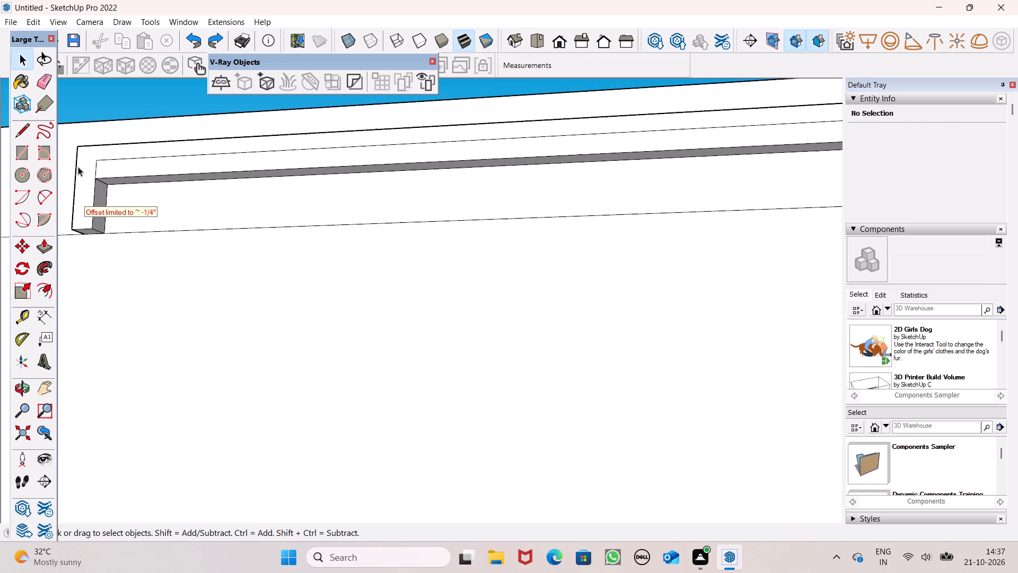
middle_click_drag(257, 219, 270, 173)
scroll(264, 187, "up", 1)
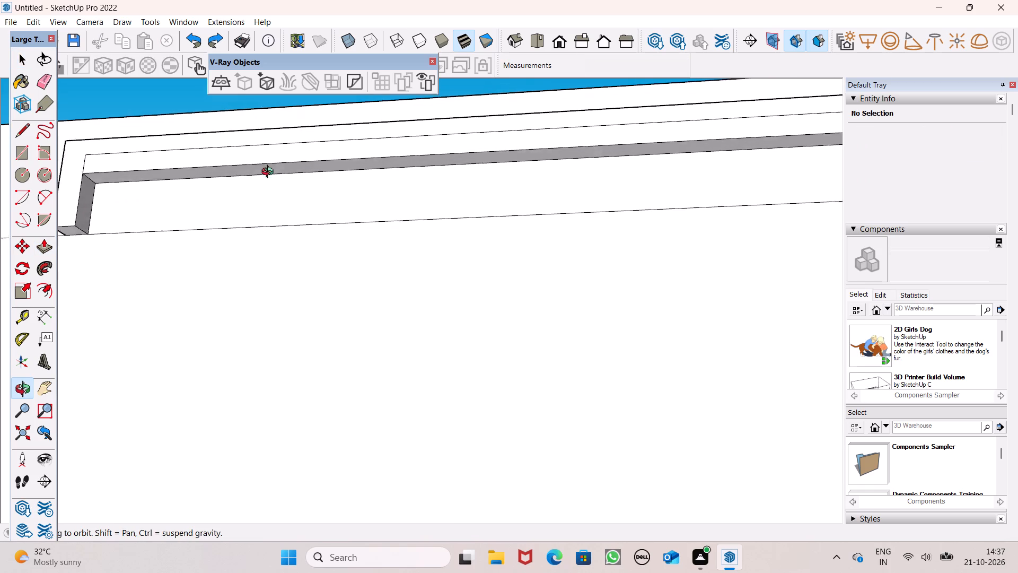
middle_click_drag(270, 173, 273, 160)
scroll(273, 160, "up", 1)
left_click(16, 133)
scroll(66, 171, "up", 6)
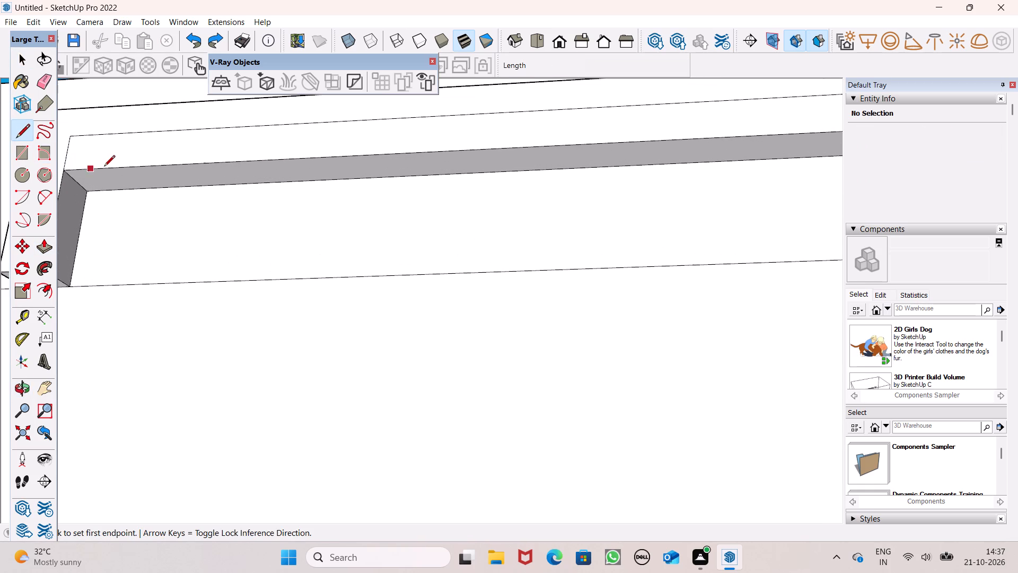
left_click(116, 170)
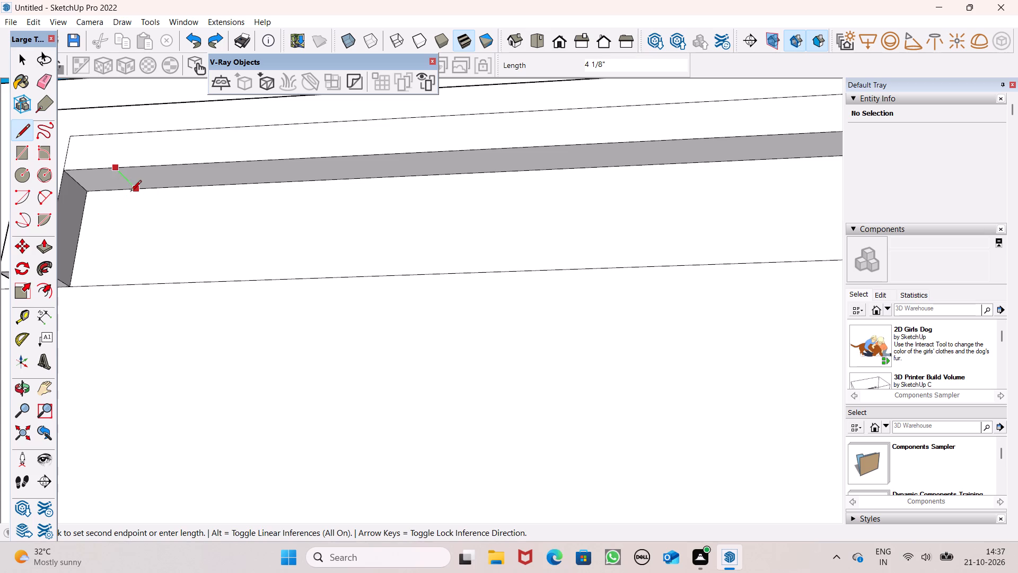
left_click(132, 190)
Draw a matching line about 4 3/16" long across the strip's underside near its right end.
scroll(63, 164, "down", 7)
scroll(104, 187, "down", 7)
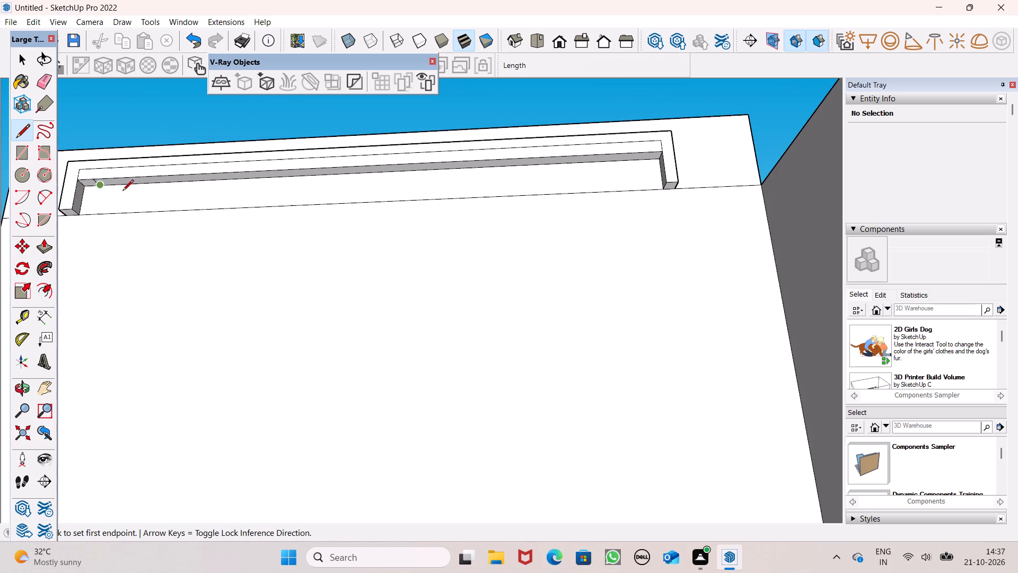
scroll(487, 183, "up", 6)
scroll(773, 132, "up", 6)
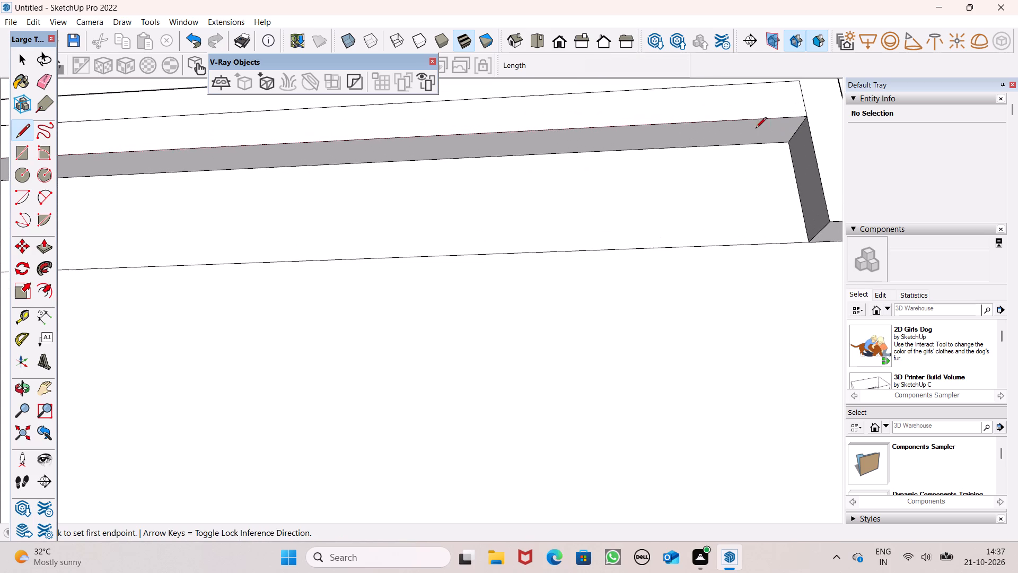
left_click(735, 119)
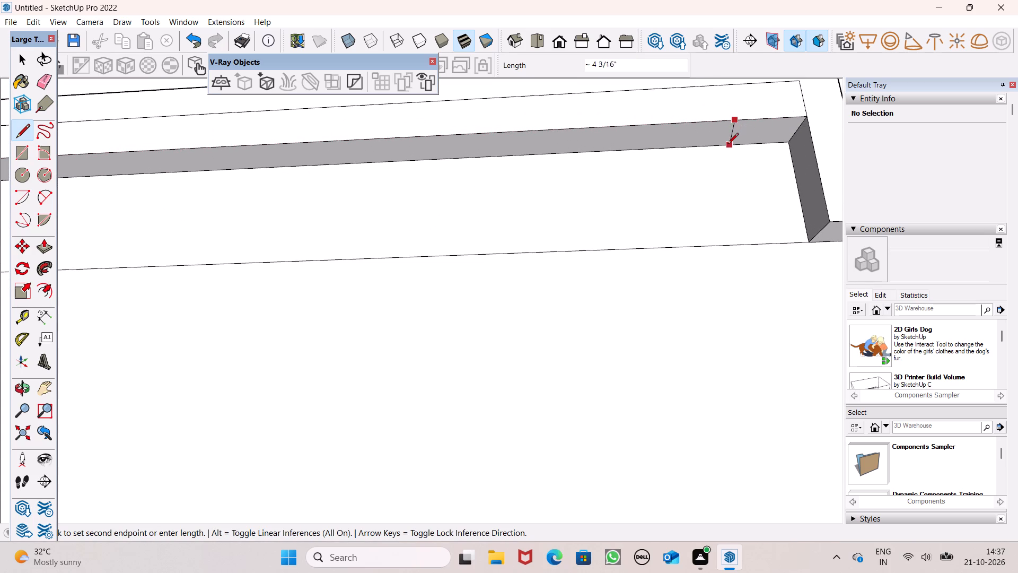
left_click(724, 146)
Extrude the middle section of the strip's underside, between the two drawn lines, downward by 3 1/2".
scroll(784, 127, "down", 12)
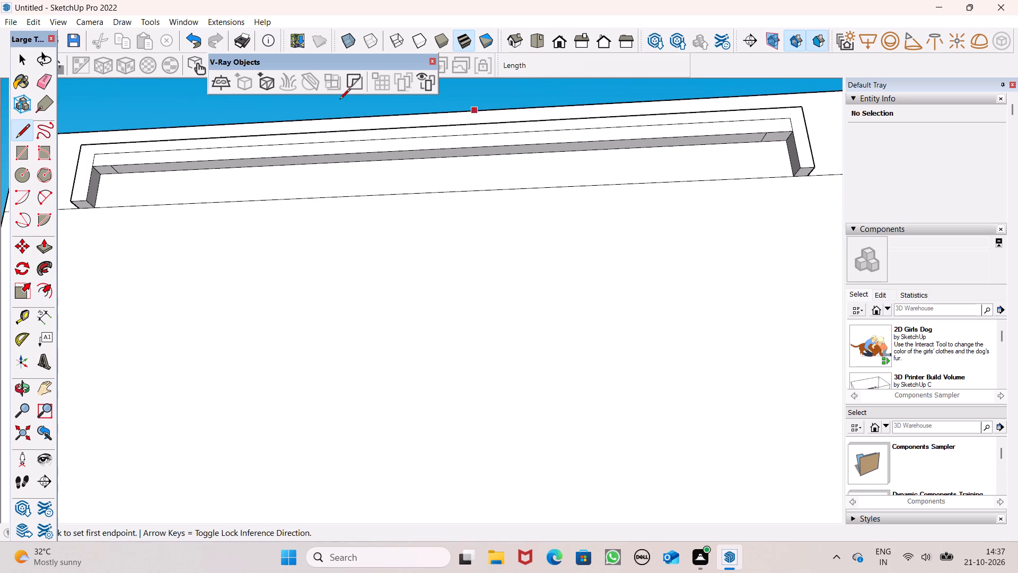
left_click(42, 244)
scroll(384, 71, "down", 4)
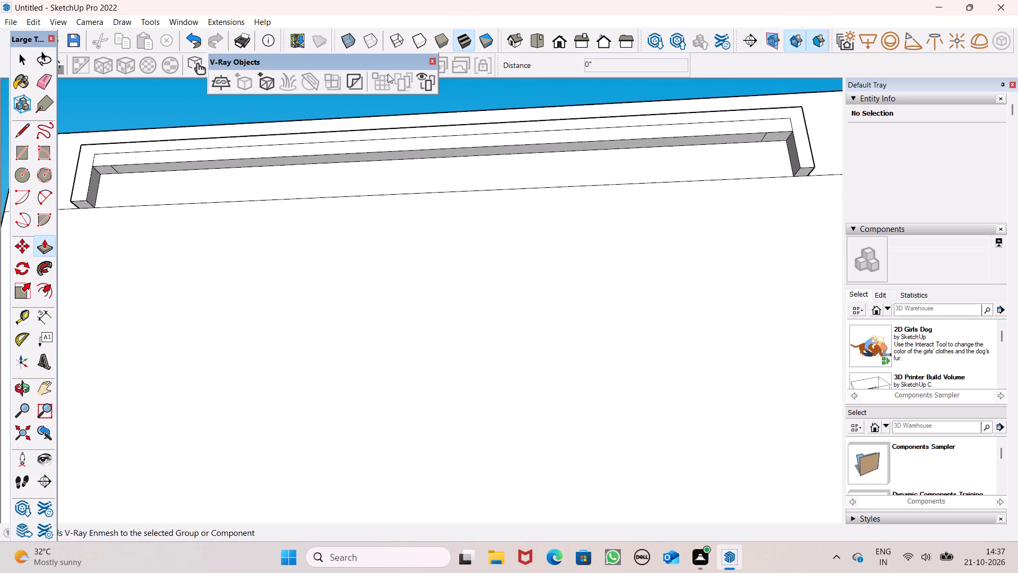
middle_click_drag(402, 138, 402, 224)
scroll(324, 173, "up", 3)
middle_click_drag(234, 161, 297, 88)
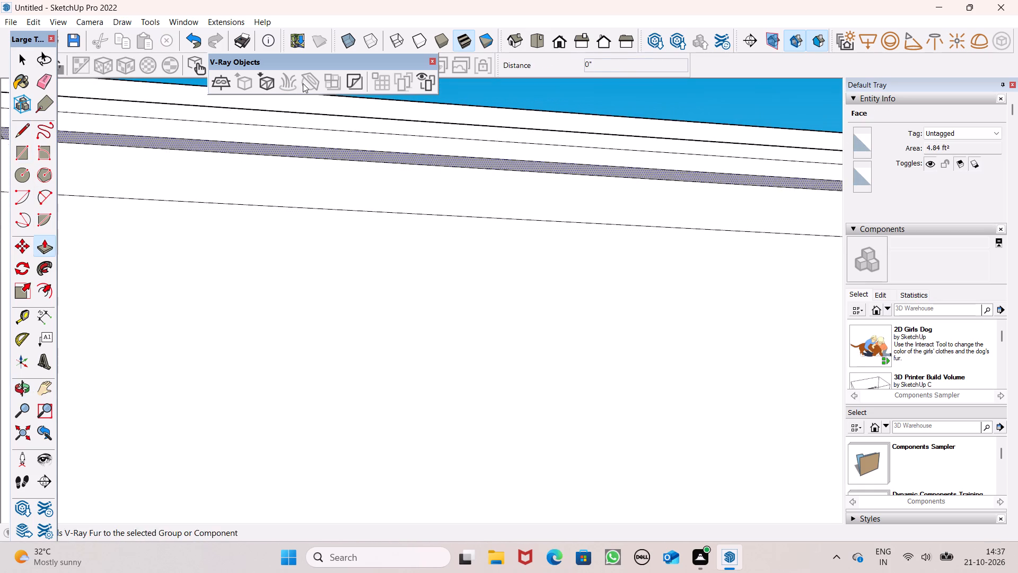
scroll(327, 120, "down", 2)
left_click_drag(273, 145, 273, 150)
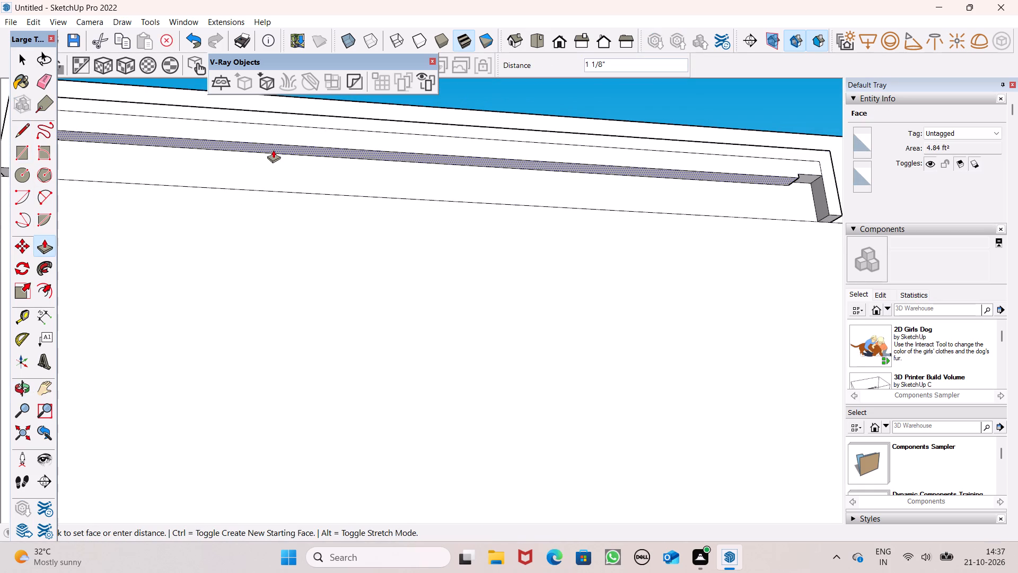
left_click_drag(273, 150, 273, 156)
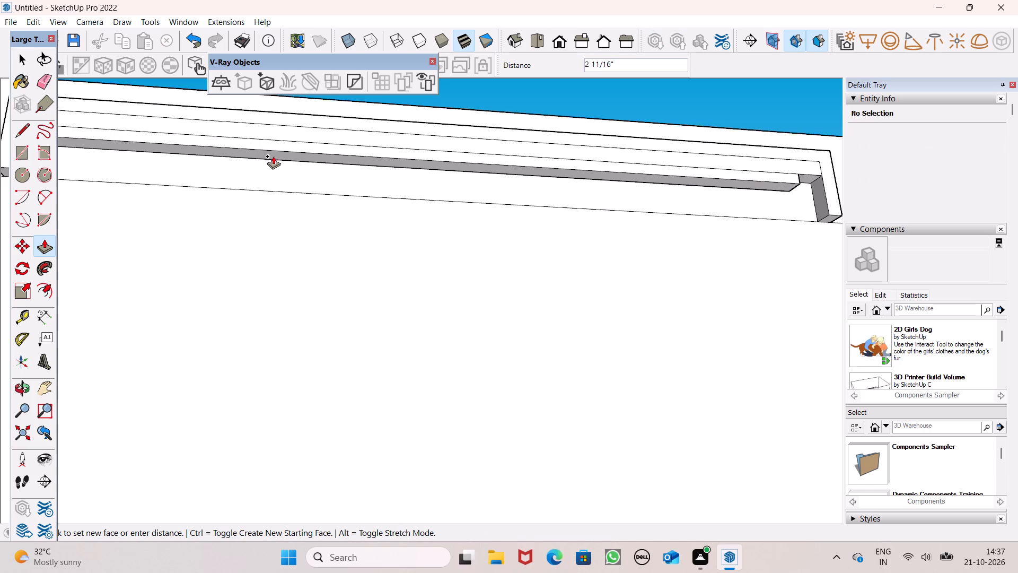
left_click_drag(273, 156, 273, 158)
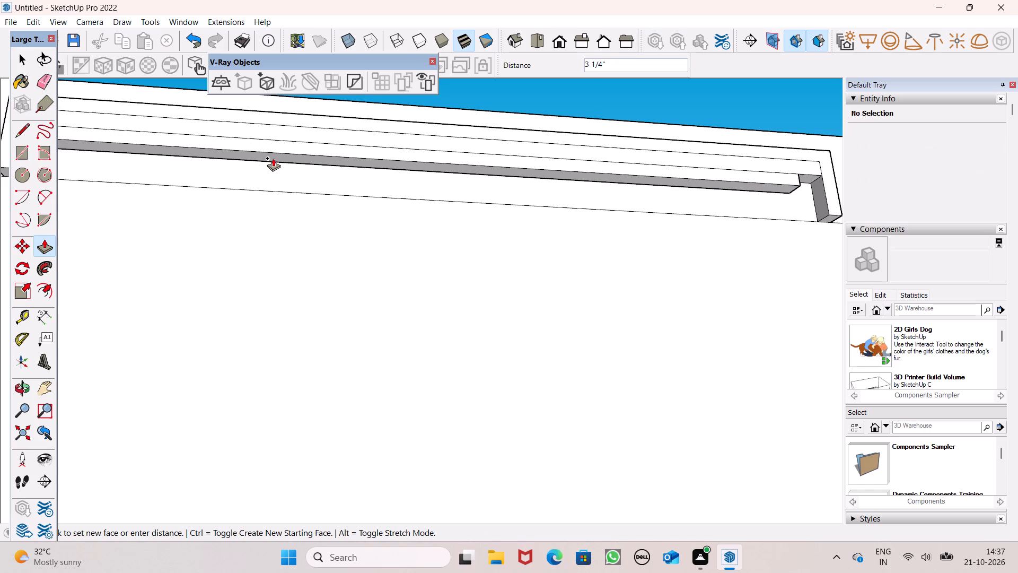
left_click_drag(273, 158, 273, 159)
Examine the frame and its lowered inner strip from the front, from below and from both sides.
scroll(417, 137, "down", 5)
middle_click_drag(432, 163, 440, 257)
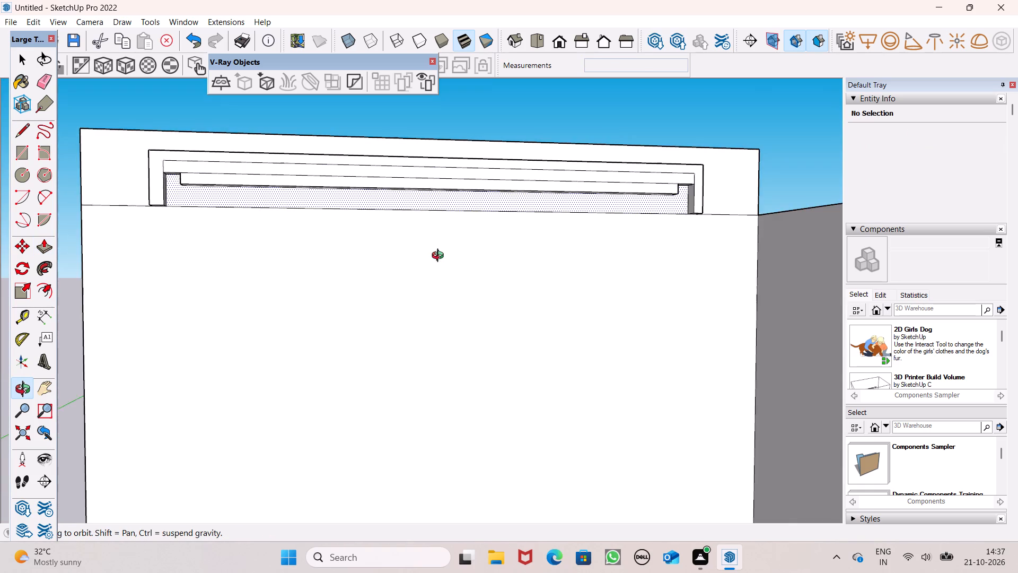
middle_click_drag(440, 257, 283, 271)
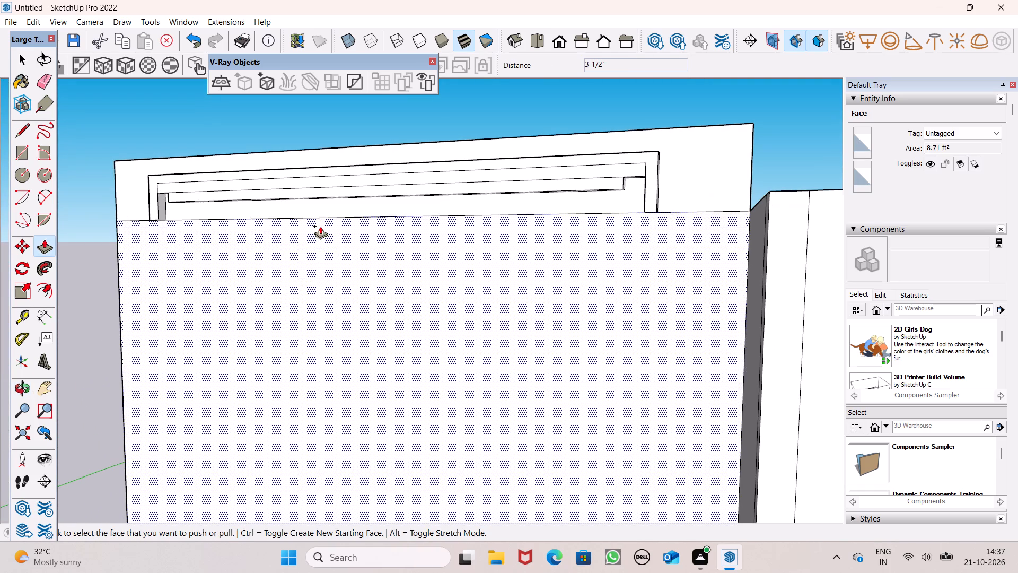
middle_click_drag(352, 238, 351, 239)
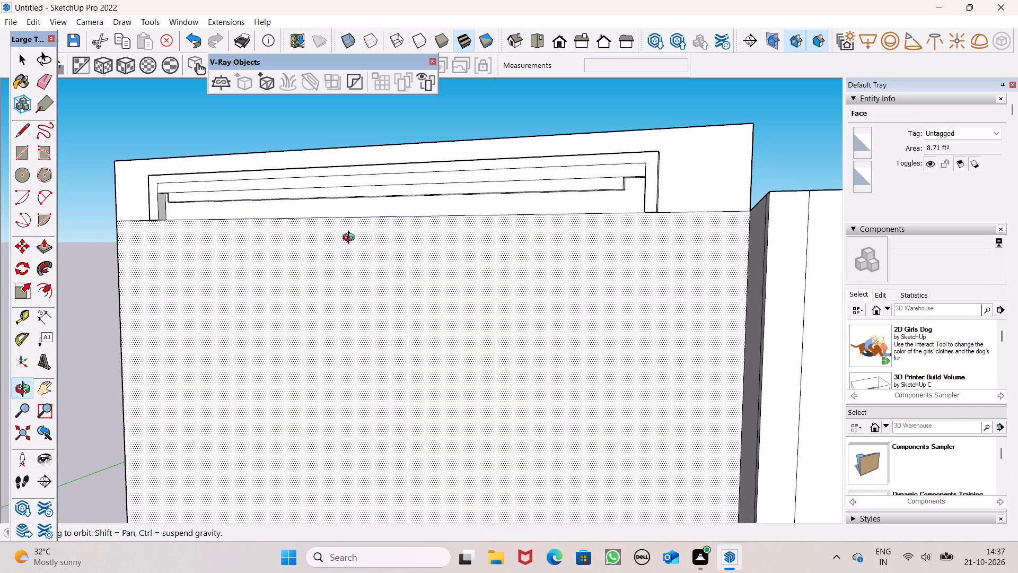
middle_click_drag(351, 239, 220, 302)
scroll(414, 255, "up", 4)
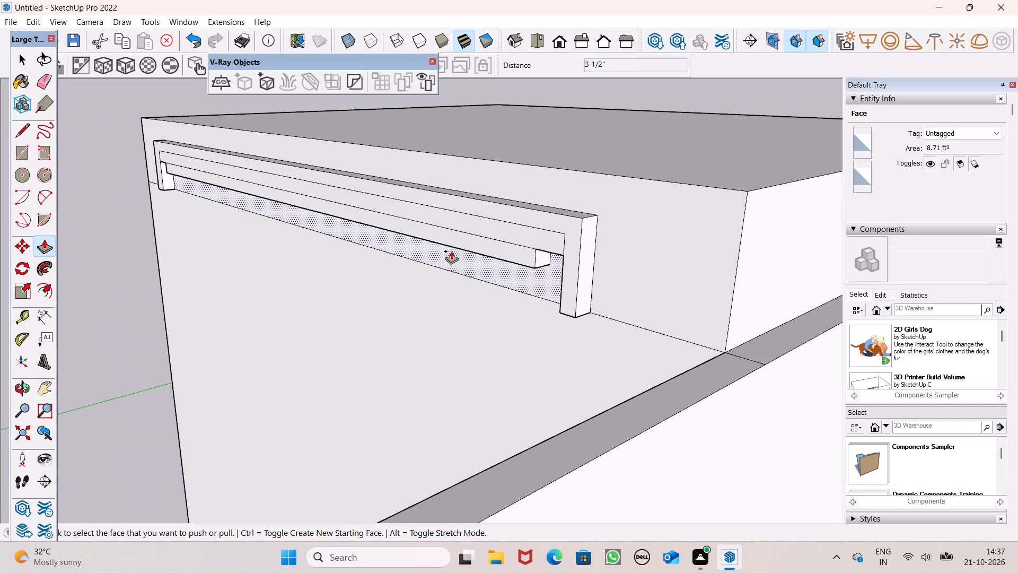
scroll(451, 251, "up", 2)
middle_click_drag(469, 254, 469, 255)
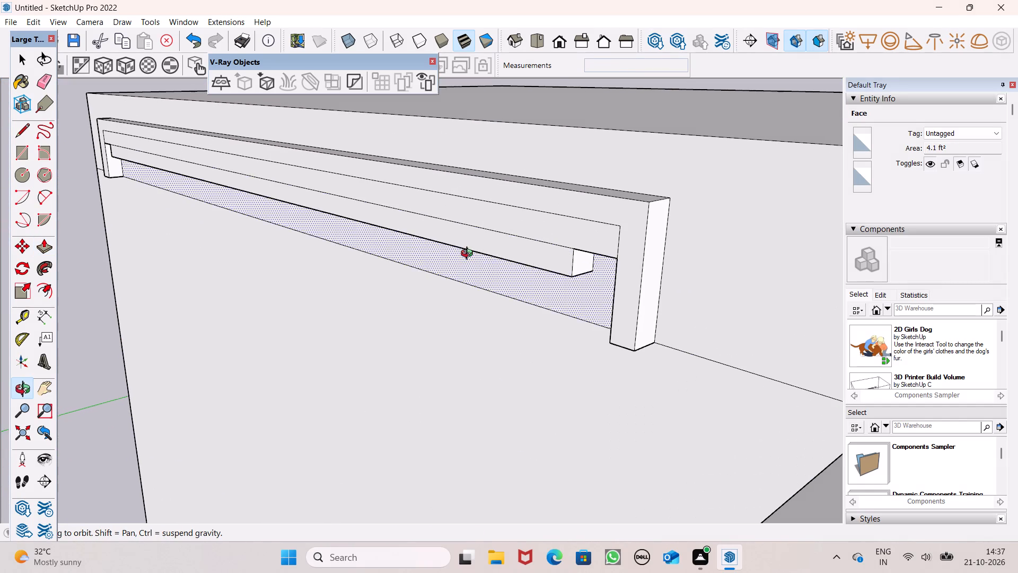
middle_click_drag(469, 255, 595, 110)
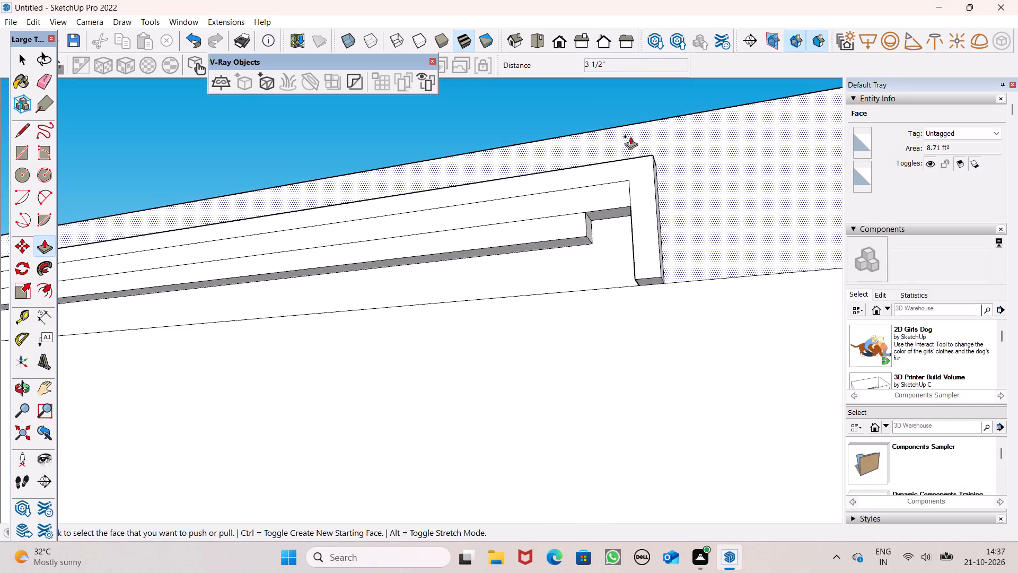
scroll(704, 229, "down", 5)
middle_click_drag(350, 190, 582, 216)
scroll(598, 213, "down", 6)
middle_click_drag(541, 226, 549, 247)
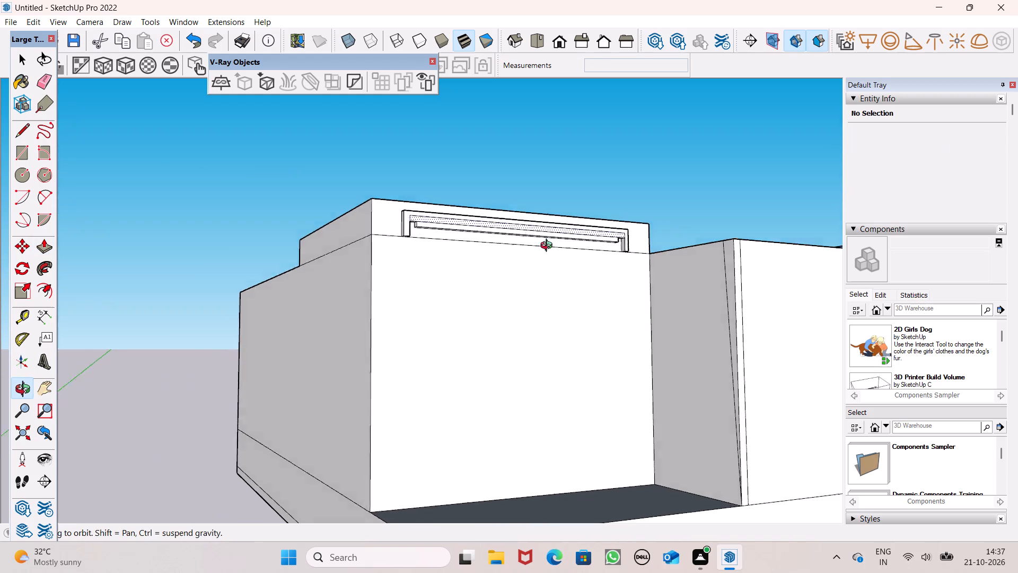
middle_click_drag(549, 247, 600, 331)
Extend the left end face of the lowered strip section 1 5/8" toward the frame's left leg.
scroll(427, 251, "up", 7)
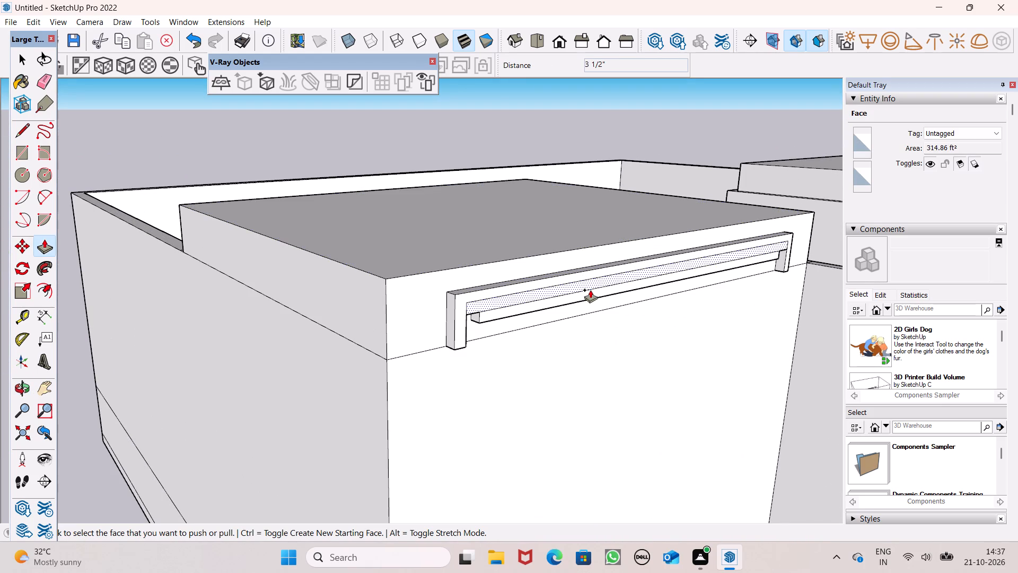
scroll(592, 286, "down", 1)
middle_click_drag(596, 337, 506, 355)
scroll(459, 350, "up", 2)
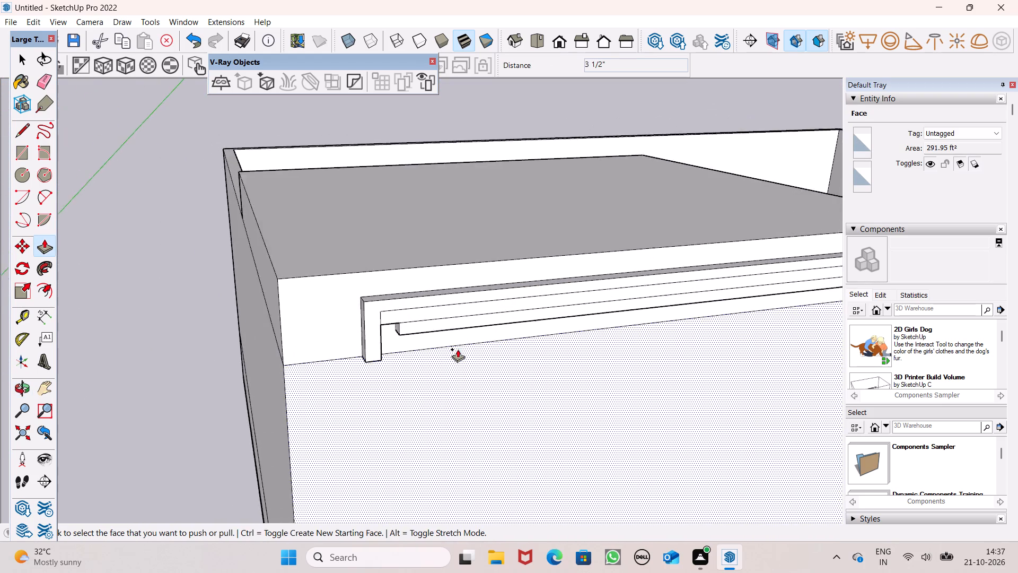
scroll(458, 349, "up", 4)
middle_click_drag(405, 332, 366, 328)
scroll(307, 309, "up", 7)
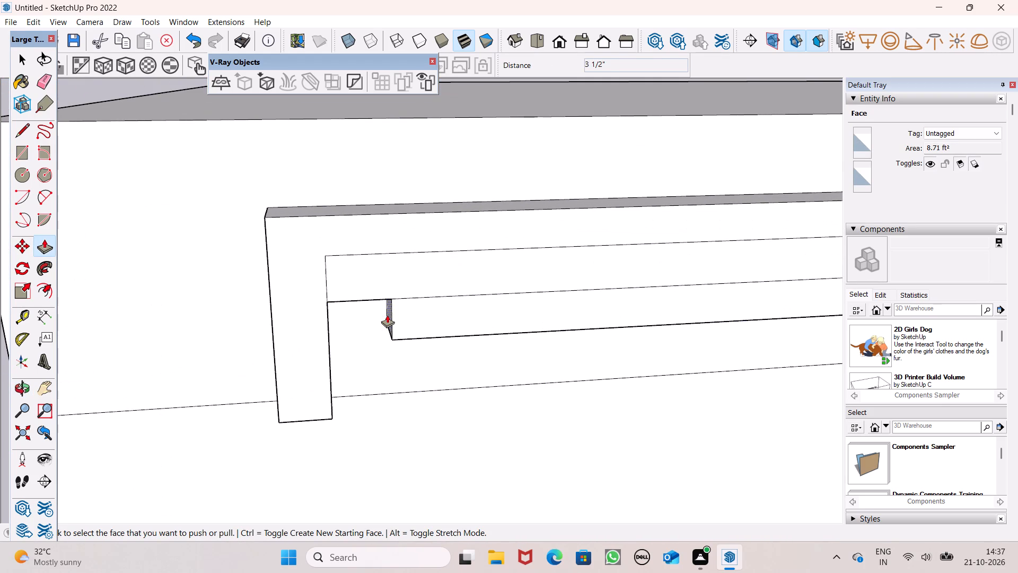
left_click_drag(387, 315, 372, 316)
scroll(309, 280, "down", 6)
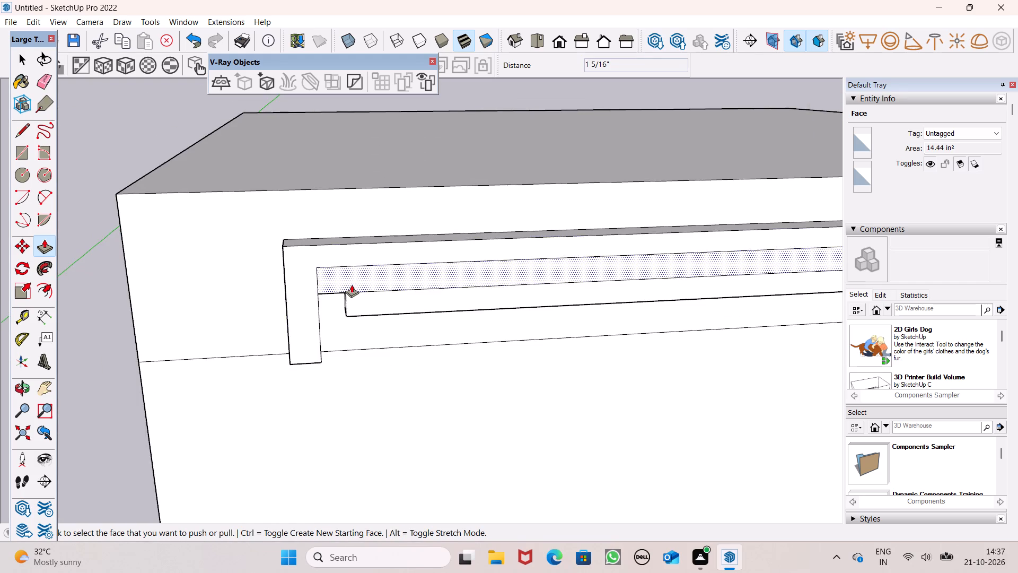
Extend the right end face of the lowered strip section about 15/16" toward the frame's right leg.
scroll(351, 283, "down", 5)
middle_click_drag(394, 320, 264, 289)
scroll(65, 229, "down", 5)
scroll(733, 326, "up", 3)
middle_click_drag(786, 333, 612, 323)
scroll(609, 308, "up", 7)
middle_click_drag(654, 333, 692, 349)
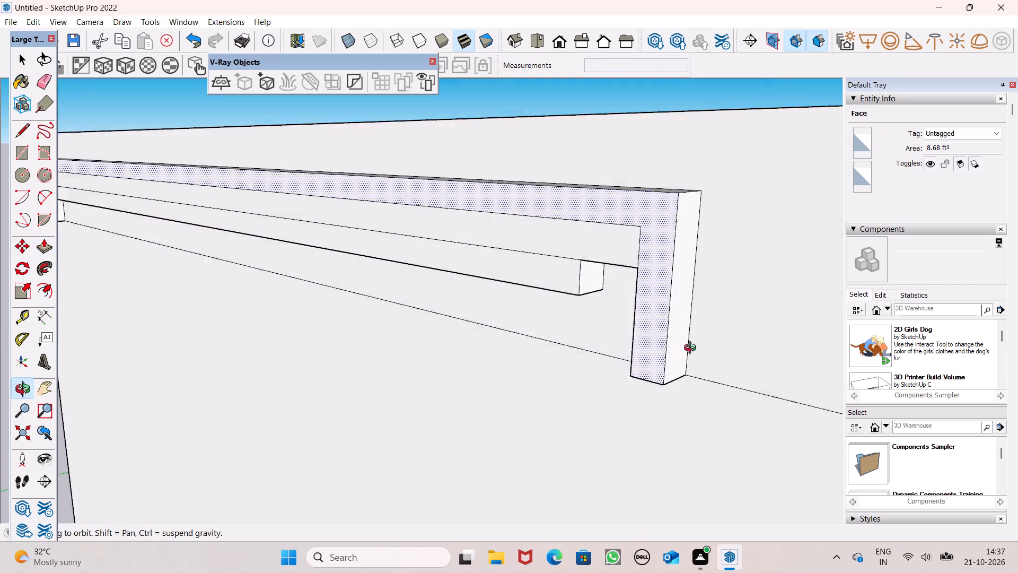
middle_click_drag(692, 349, 749, 342)
scroll(607, 283, "up", 6)
left_click_drag(528, 281, 542, 291)
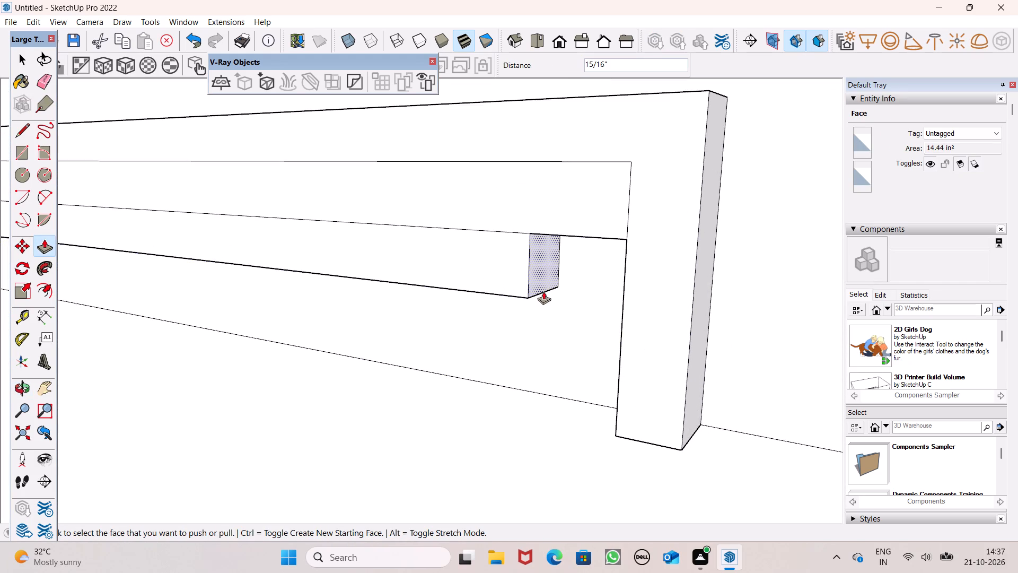
scroll(565, 253, "down", 13)
middle_click_drag(572, 276, 587, 292)
scroll(674, 246, "down", 2)
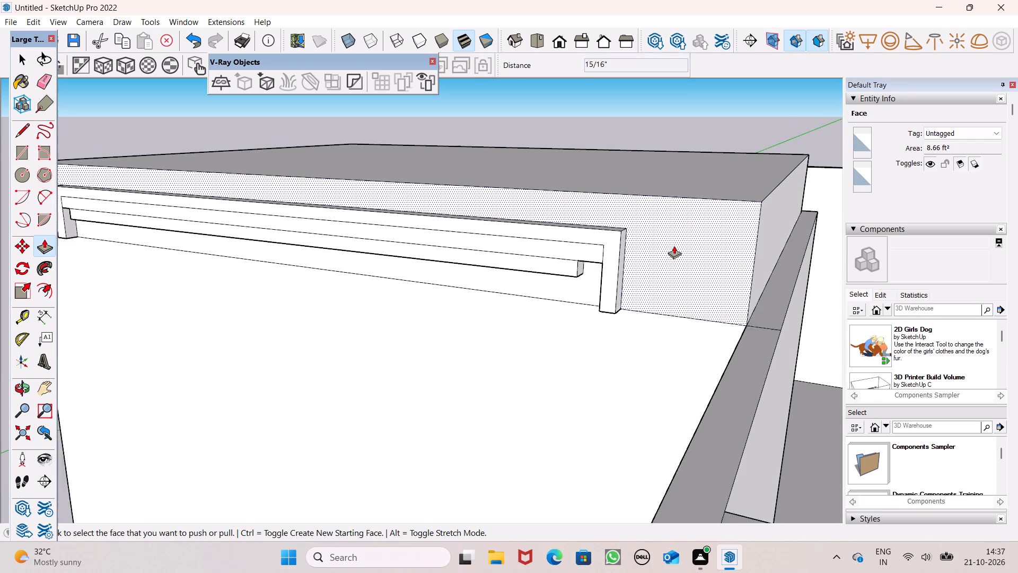
scroll(673, 237, "down", 5)
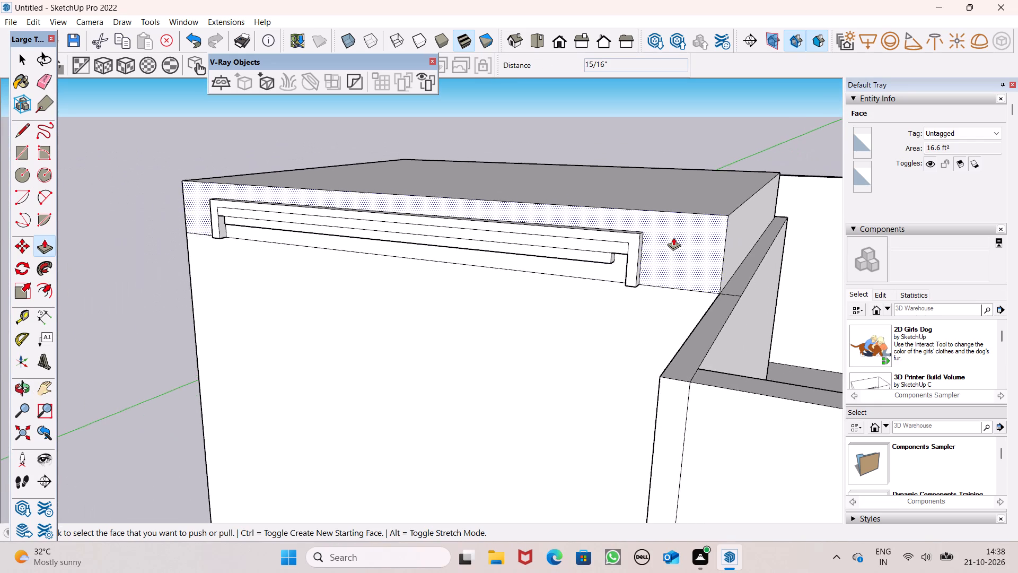
Pull the front face of the upper inner strip outward so it projects beyond the surrounding frame.
middle_click_drag(646, 264, 705, 312)
scroll(554, 260, "up", 2)
middle_click_drag(551, 258, 662, 280)
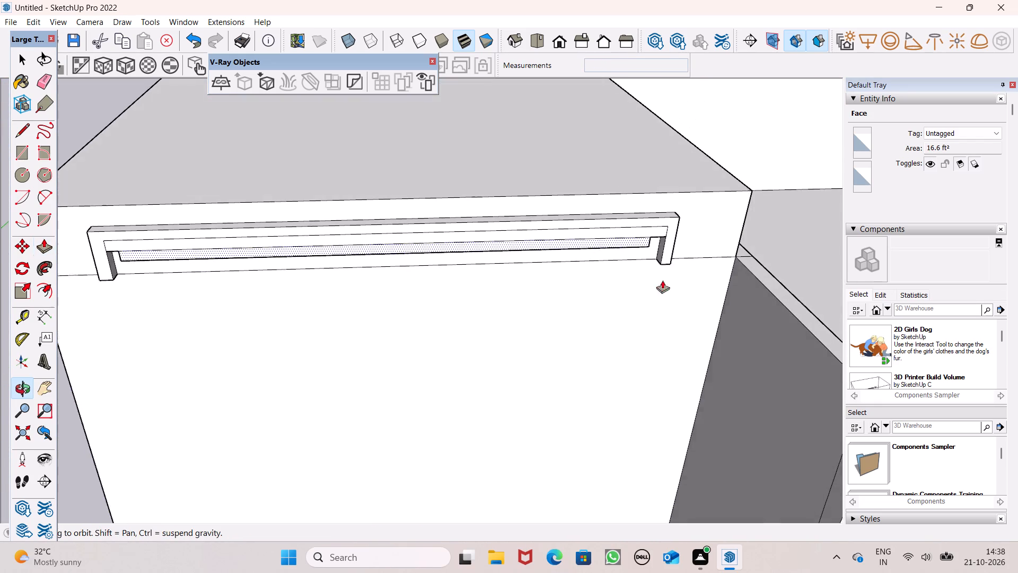
middle_click_drag(662, 280, 662, 284)
scroll(621, 241, "down", 2)
scroll(240, 225, "up", 5)
left_click_drag(231, 251, 231, 256)
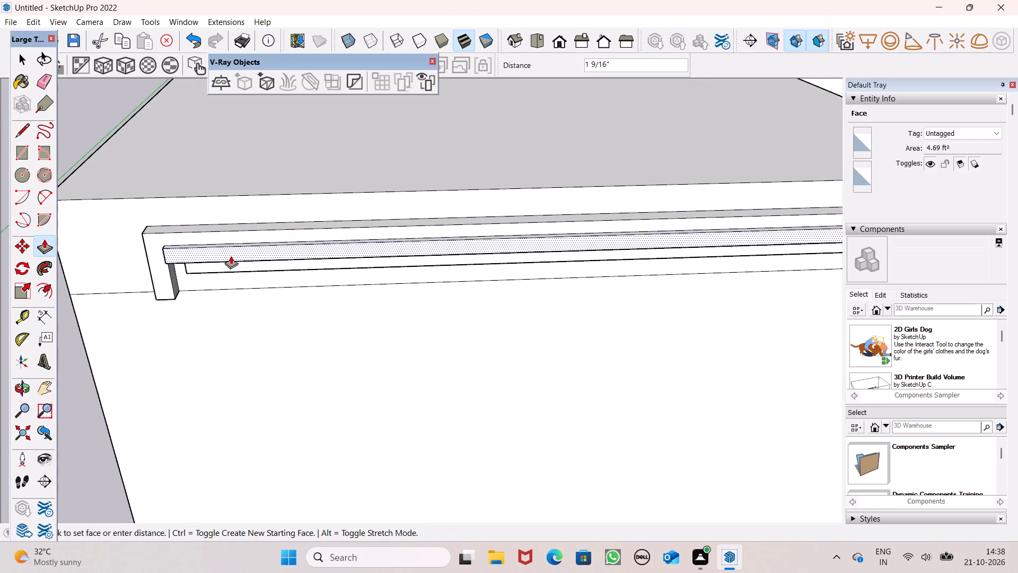
left_click_drag(231, 256, 231, 257)
double_click(231, 257)
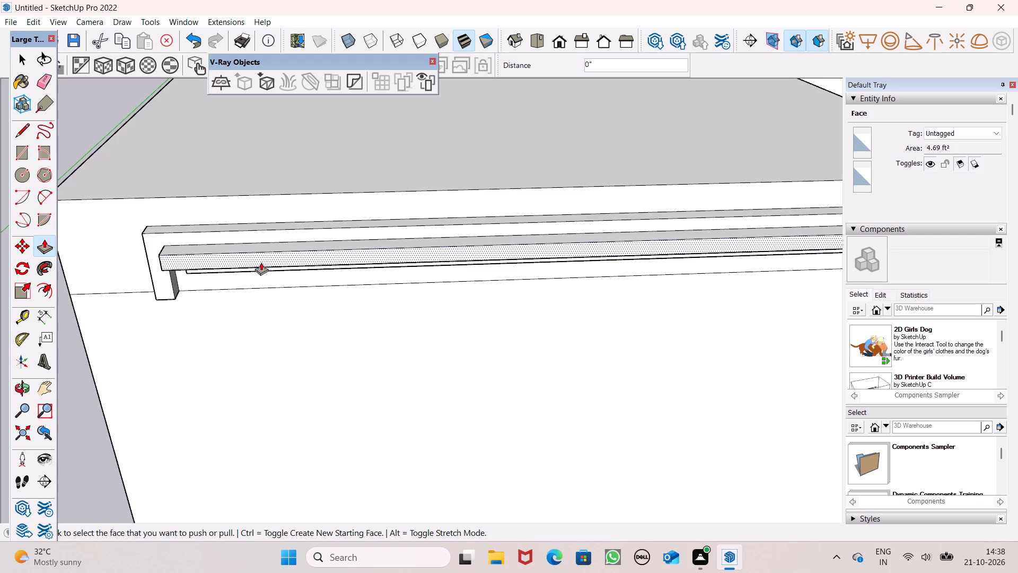
Push the upper inner strip's front face back 3 15/16" toward the frame.
scroll(334, 255, "down", 1)
middle_click_drag(322, 267, 487, 319)
scroll(380, 332, "up", 2)
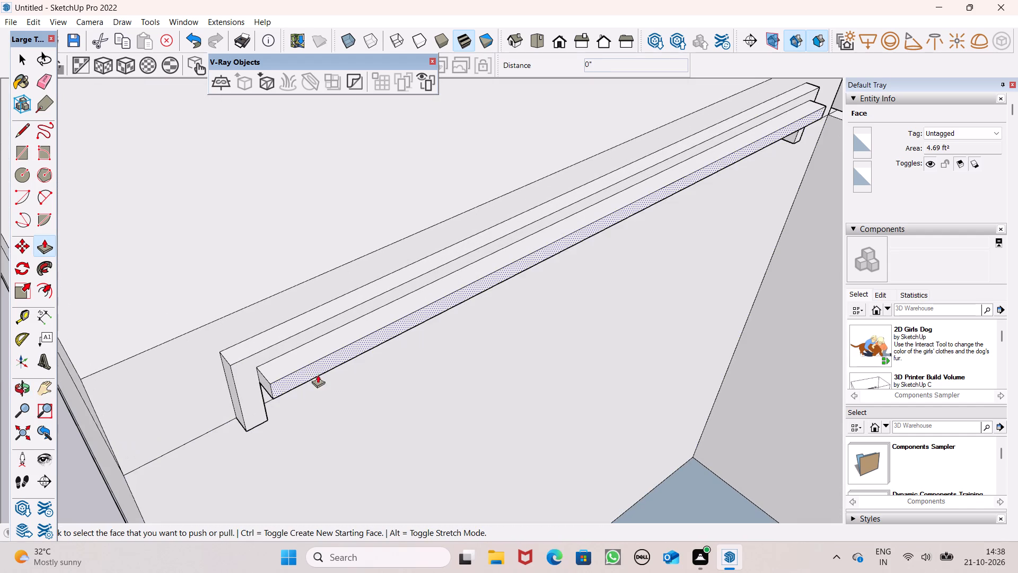
left_click_drag(318, 369, 311, 352)
middle_click_drag(375, 373, 371, 362)
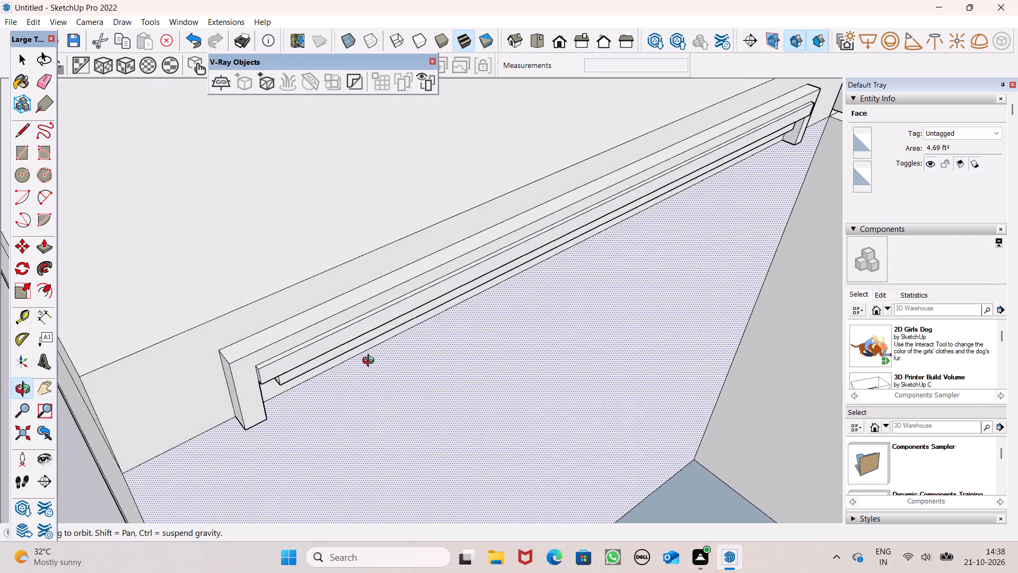
middle_click_drag(371, 362, 194, 314)
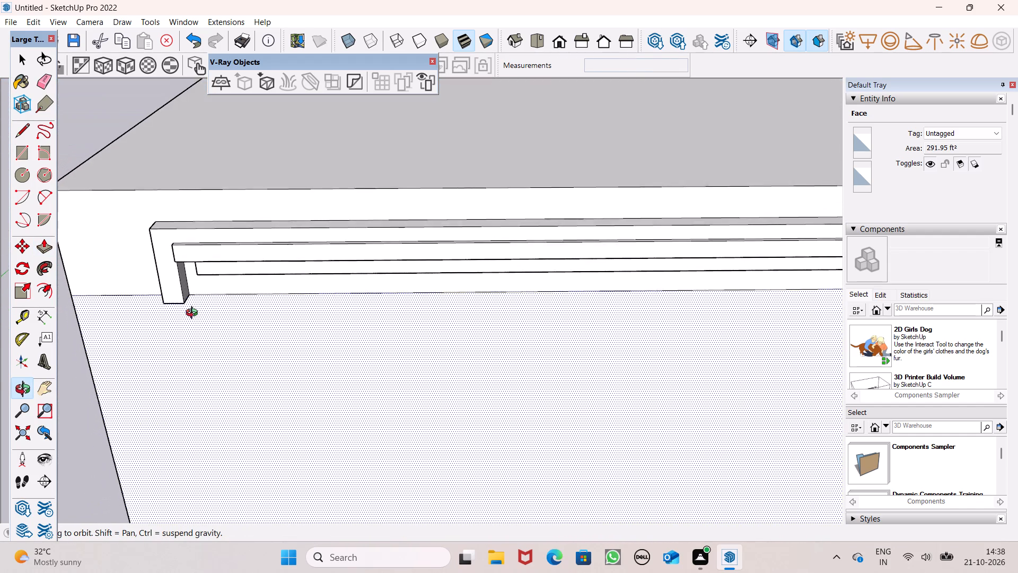
middle_click_drag(194, 314, 191, 314)
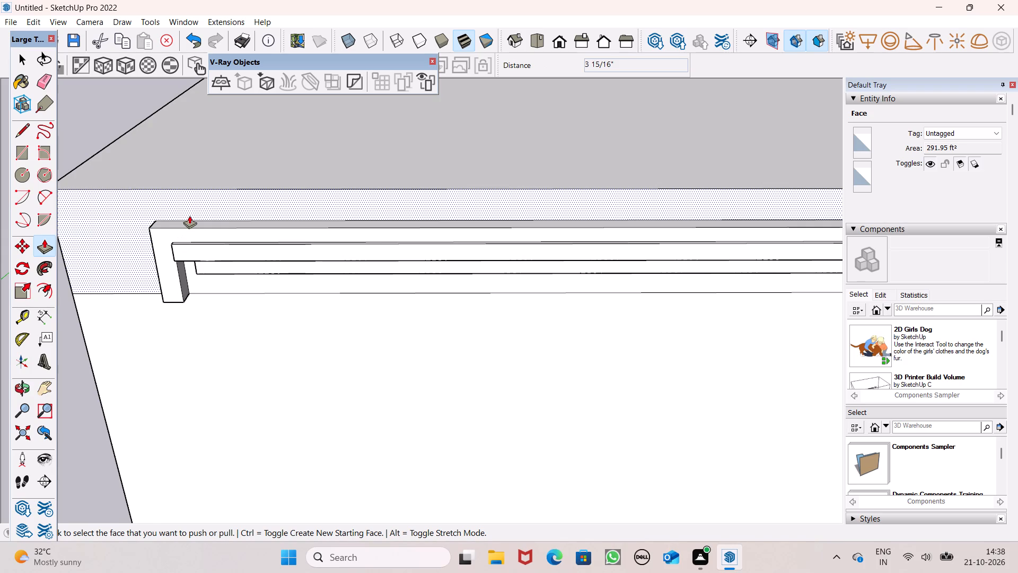
Pull the recessed wall face around the lower strip, between the frame legs, outward more than 5' as a U-shaped projection.
scroll(189, 215, "down", 5)
scroll(442, 193, "down", 2)
middle_click_drag(490, 238, 458, 253)
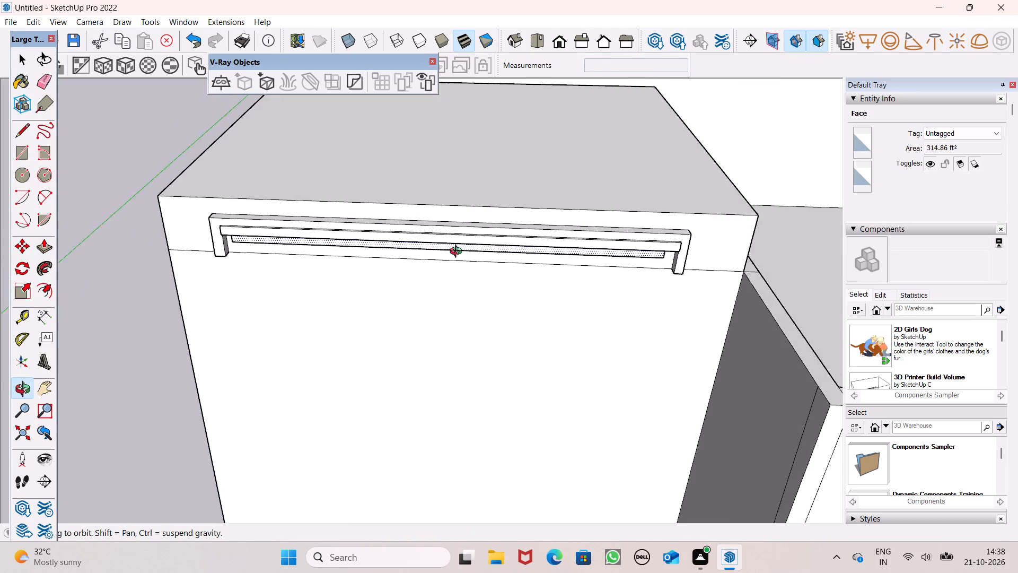
middle_click_drag(458, 253, 488, 213)
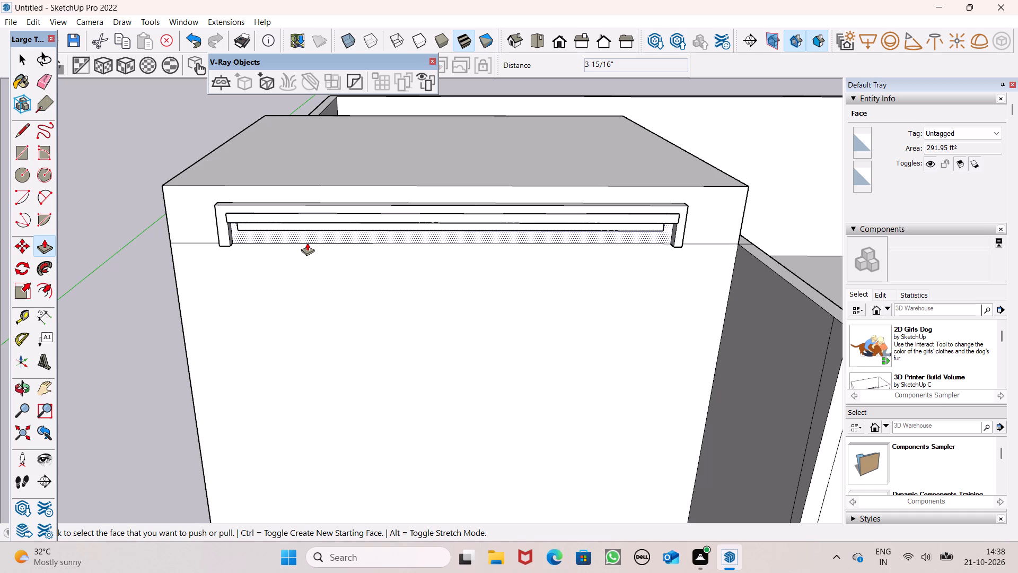
left_click_drag(307, 242, 275, 299)
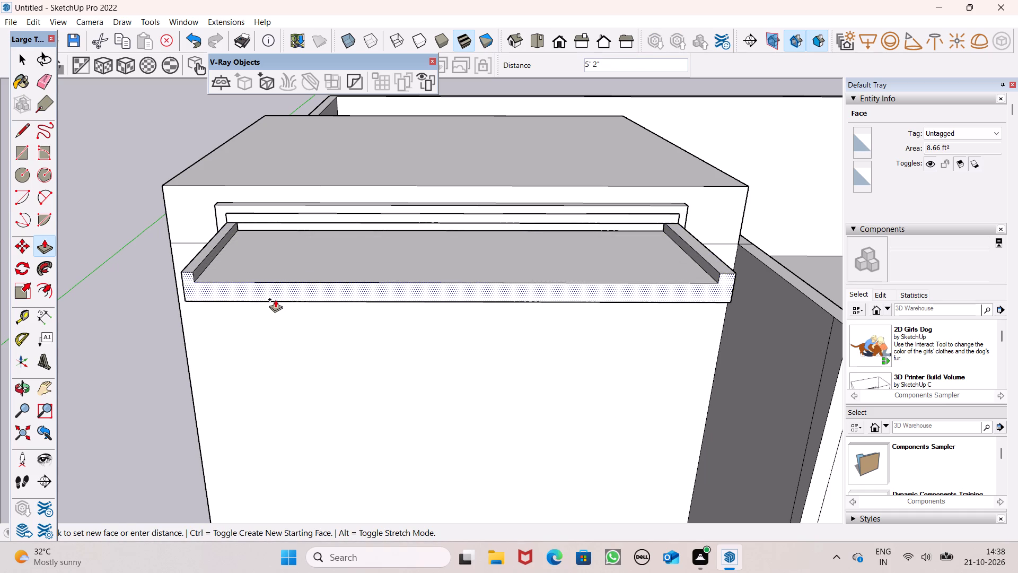
left_click_drag(275, 299, 256, 315)
left_click(256, 315)
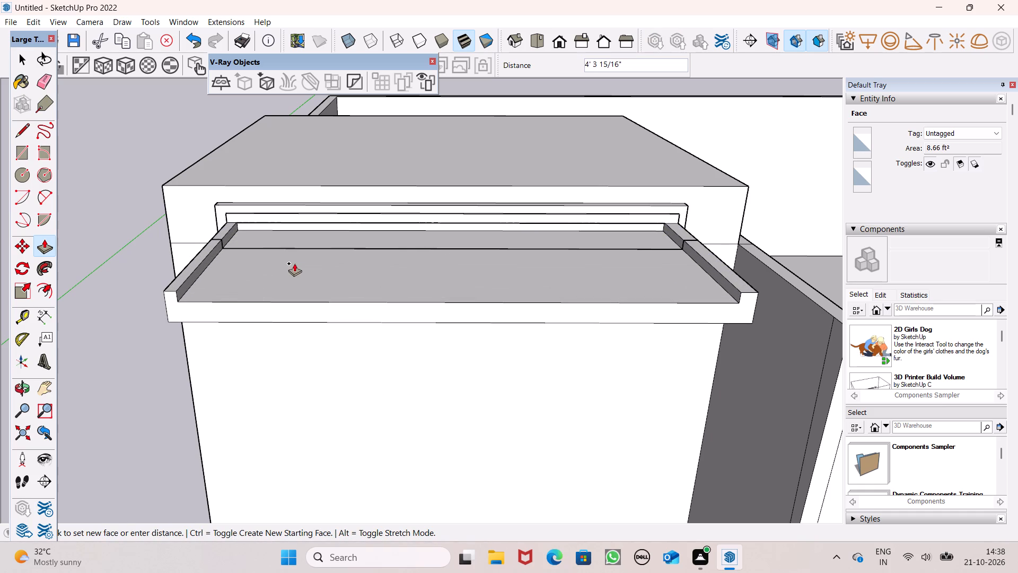
key("space")
Push the top of the projection's left raised rim down 3 1/2", flush with its flat surface.
scroll(295, 259, "down", 4)
middle_click_drag(334, 305, 336, 320)
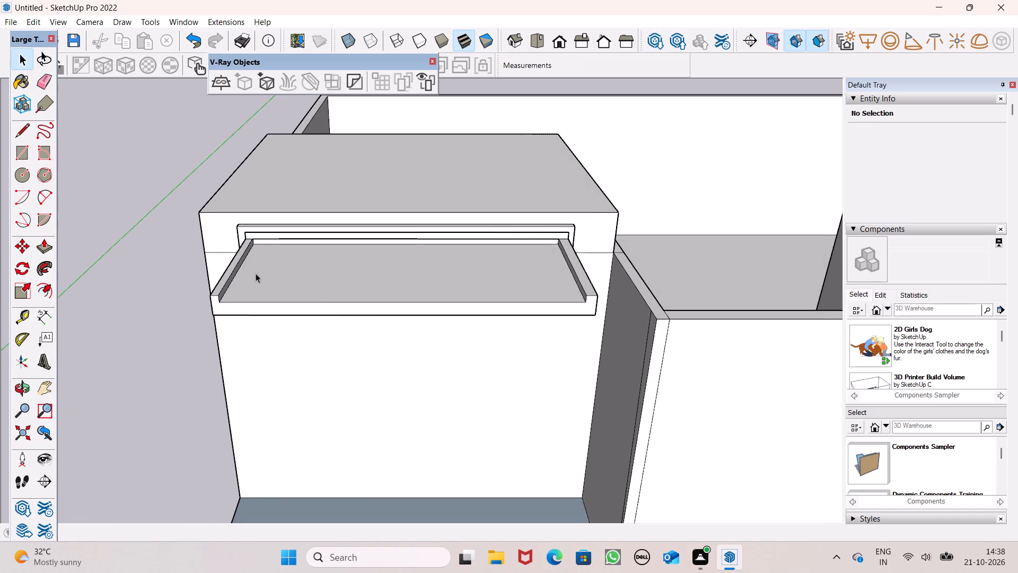
left_click(46, 247)
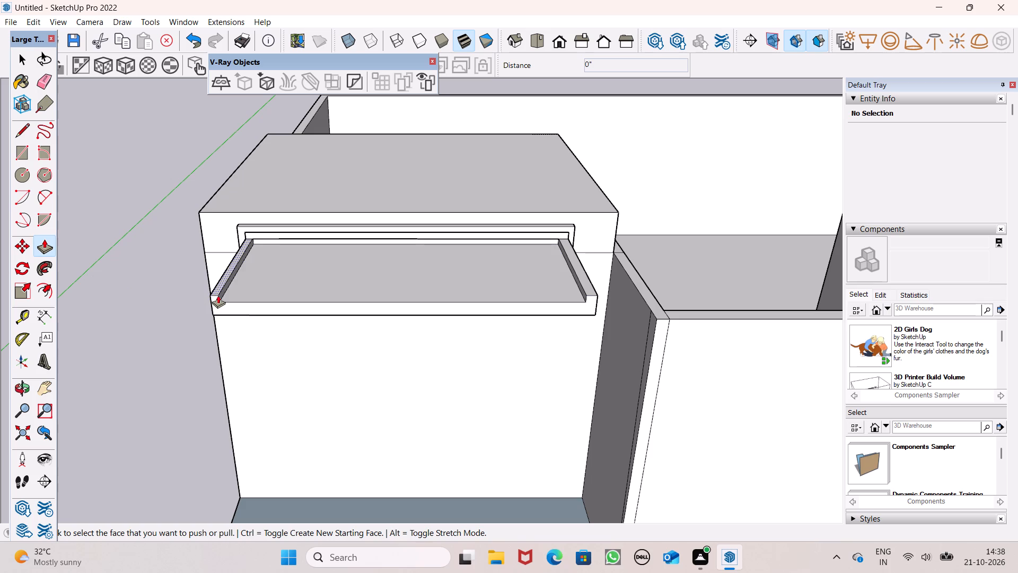
left_click_drag(217, 290, 242, 302)
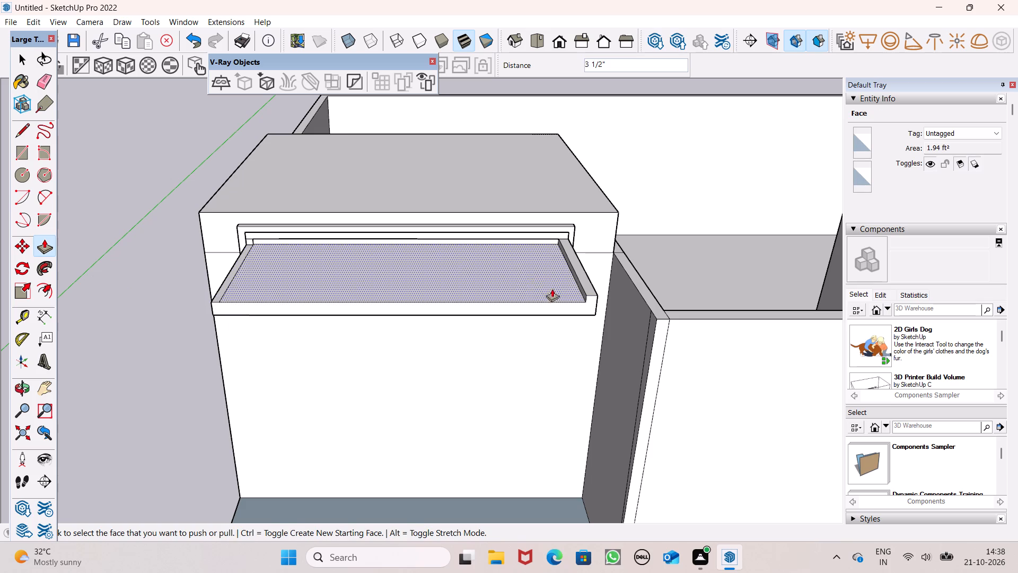
Push the top of the projection's right raised rim down toward its flat surface.
left_click_drag(587, 290, 578, 299)
left_click(577, 299)
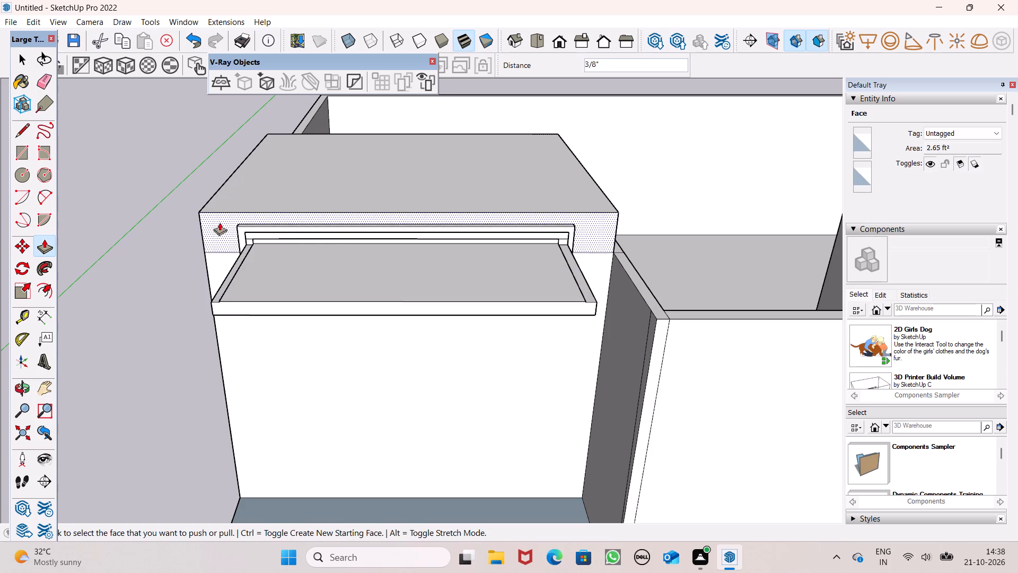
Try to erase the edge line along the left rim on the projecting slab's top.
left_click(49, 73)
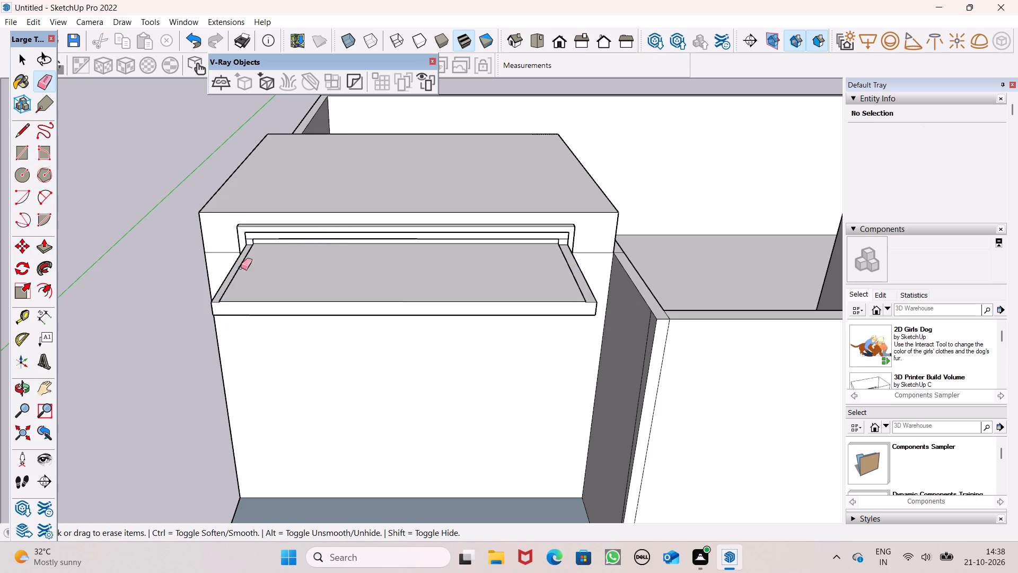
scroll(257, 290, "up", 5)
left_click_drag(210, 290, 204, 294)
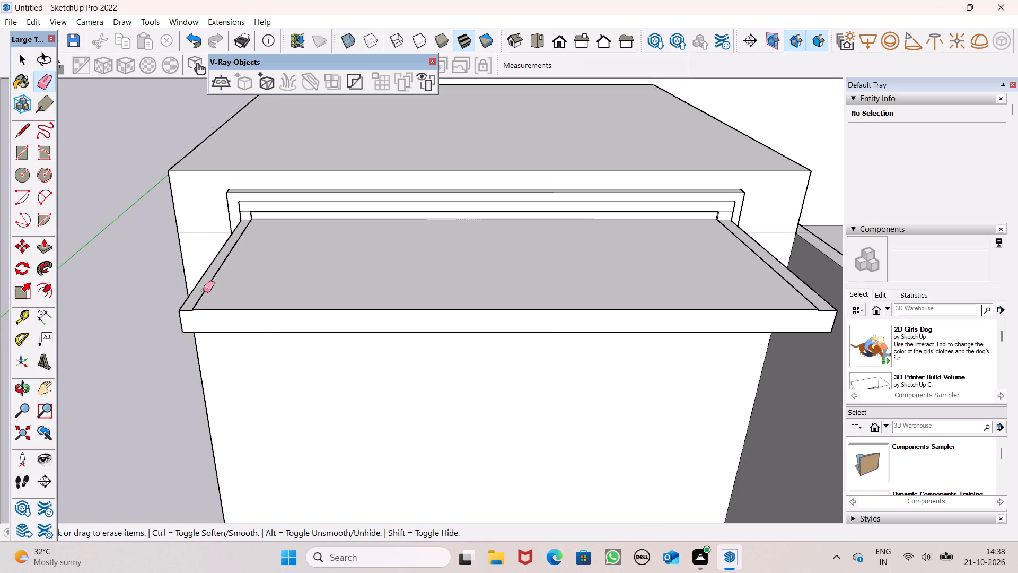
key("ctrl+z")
Push the slab's large top face down slightly until it is level with the left rim, undoing any extra offset.
middle_click_drag(268, 334, 449, 357)
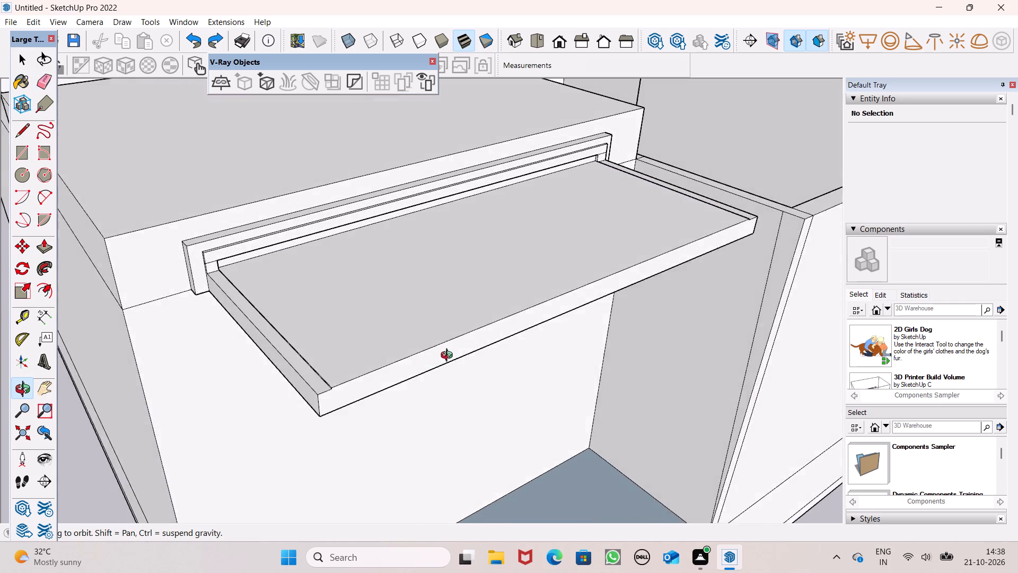
middle_click_drag(449, 357, 516, 333)
scroll(353, 309, "up", 2)
scroll(396, 331, "up", 1)
middle_click_drag(455, 345, 407, 377)
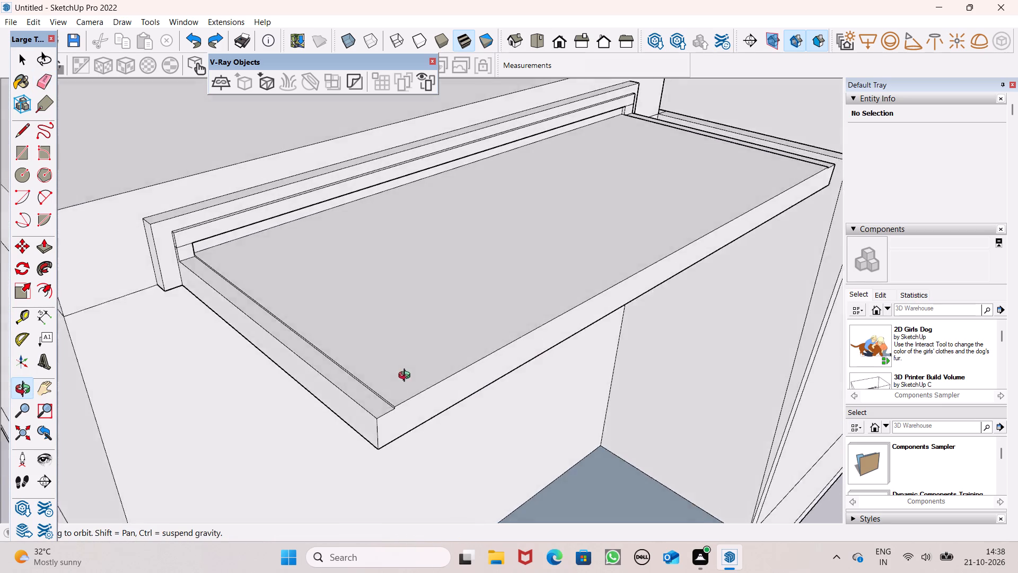
middle_click_drag(407, 377, 380, 399)
scroll(363, 394, "up", 5)
scroll(335, 436, "up", 4)
middle_click_drag(401, 434, 424, 362)
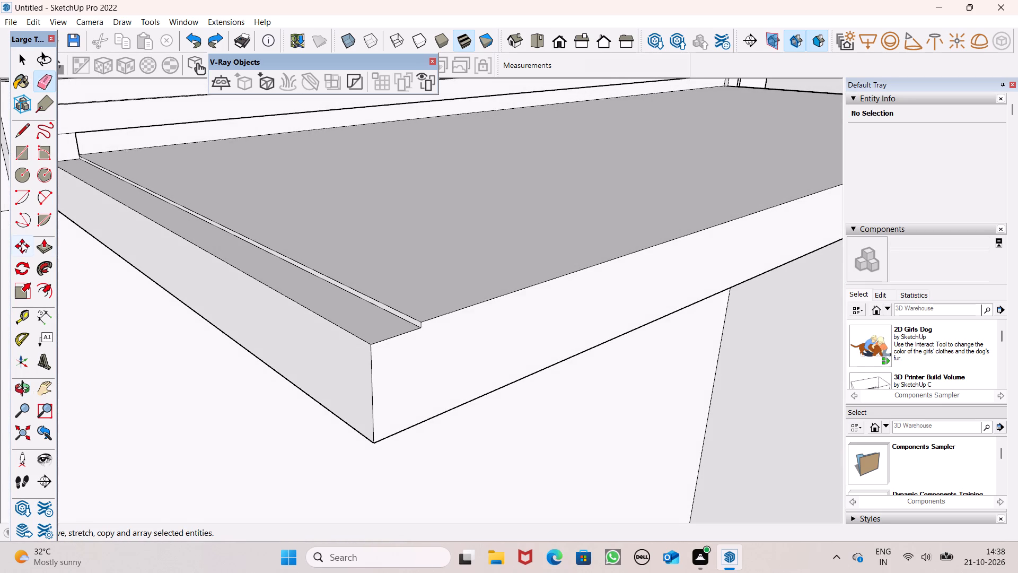
left_click(41, 248)
left_click_drag(336, 264, 335, 271)
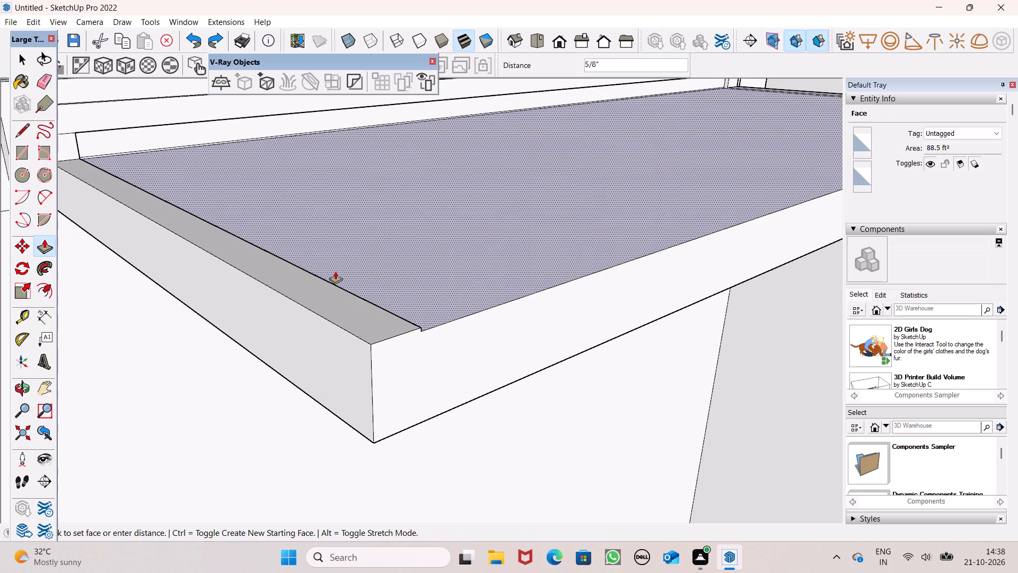
left_click_drag(335, 271, 334, 273)
left_click_drag(327, 275, 318, 279)
left_click(317, 280)
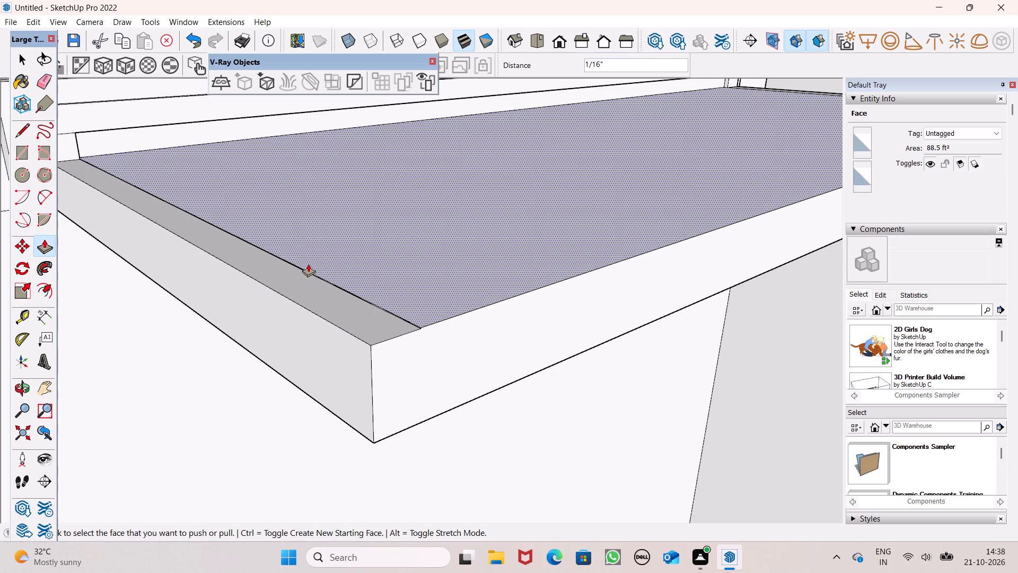
key("ctrl+z")
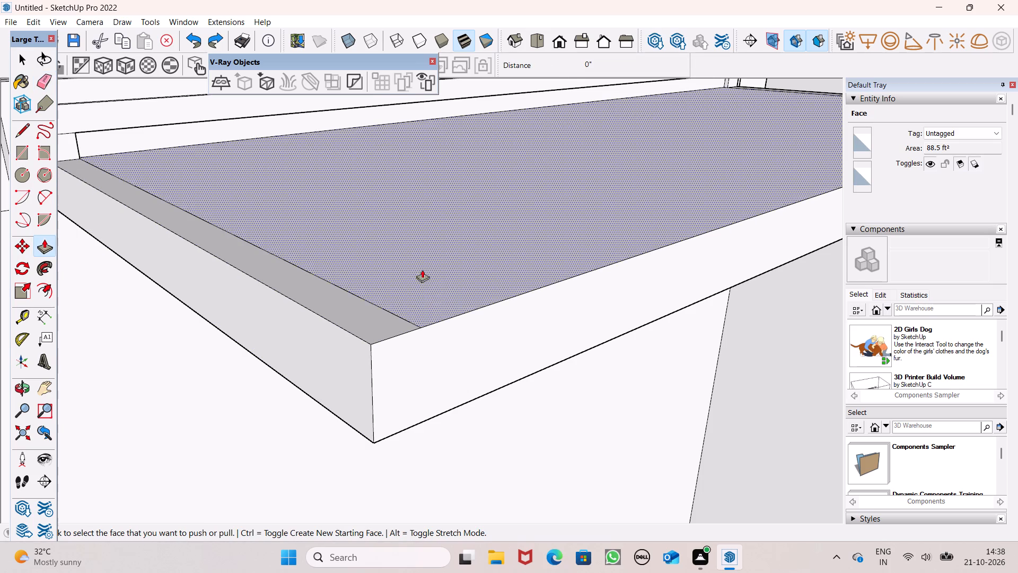
Erase the leftover edge between the right rim and the slab's top surface.
scroll(361, 261, "down", 6)
scroll(304, 258, "down", 5)
middle_click_drag(367, 290, 90, 308)
scroll(65, 251, "down", 6)
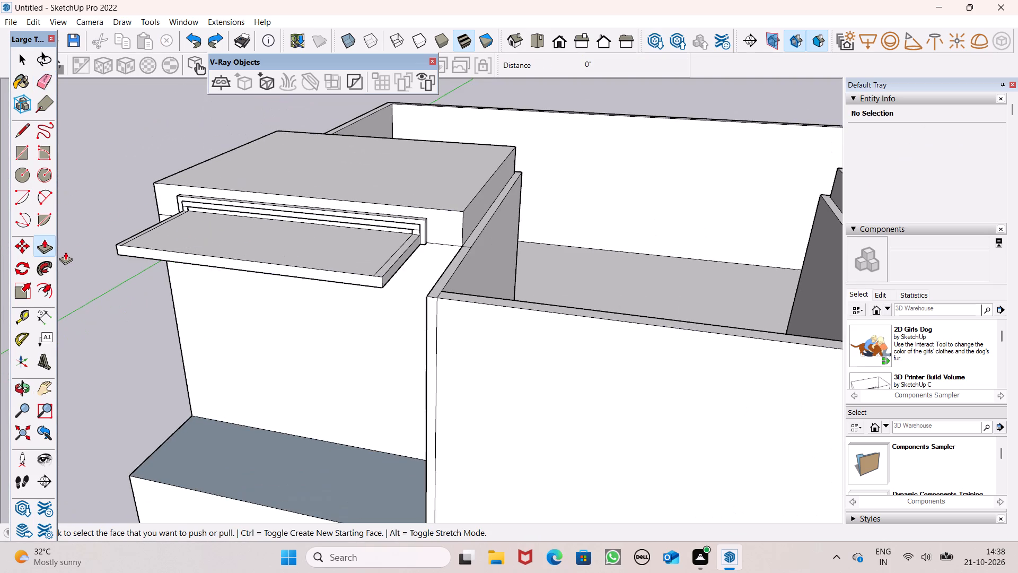
scroll(380, 267, "up", 9)
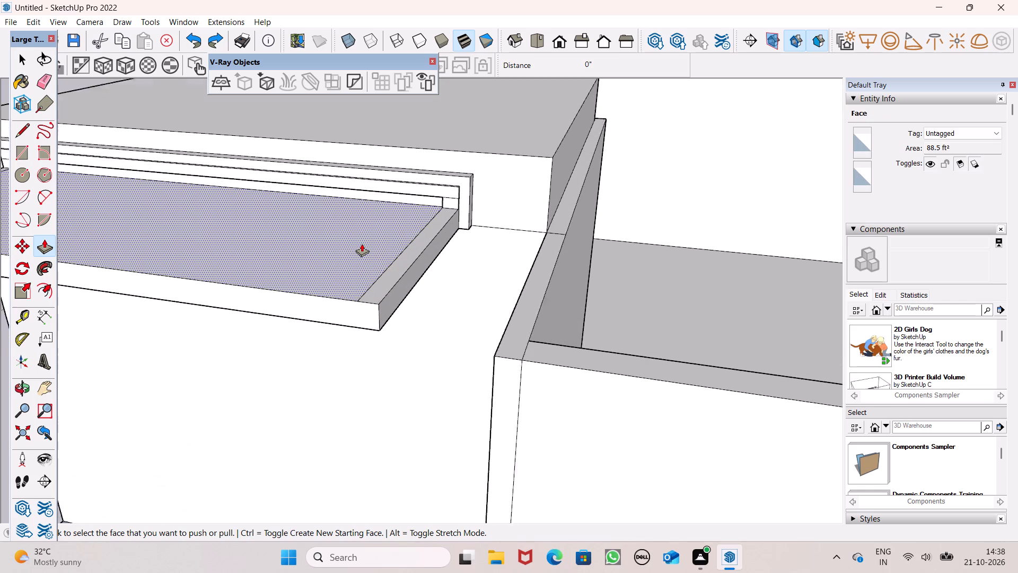
scroll(362, 244, "up", 3)
middle_click_drag(363, 262, 447, 321)
left_click(47, 88)
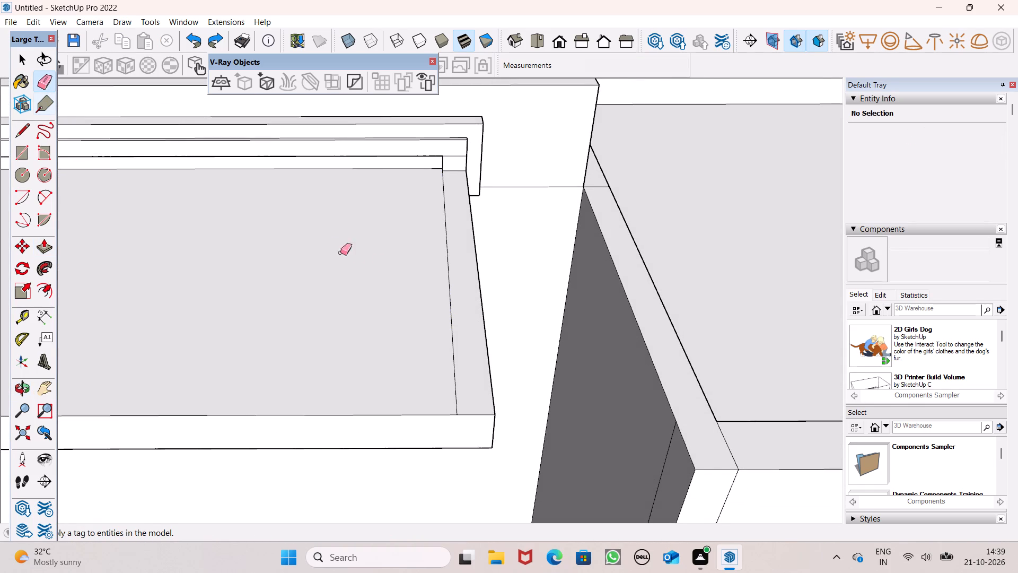
left_click(454, 306)
Erase the leftover edge between the left rim and the slab's top surface.
scroll(444, 264, "down", 7)
scroll(609, 225, "down", 5)
scroll(369, 247, "up", 11)
left_click_drag(316, 259, 316, 261)
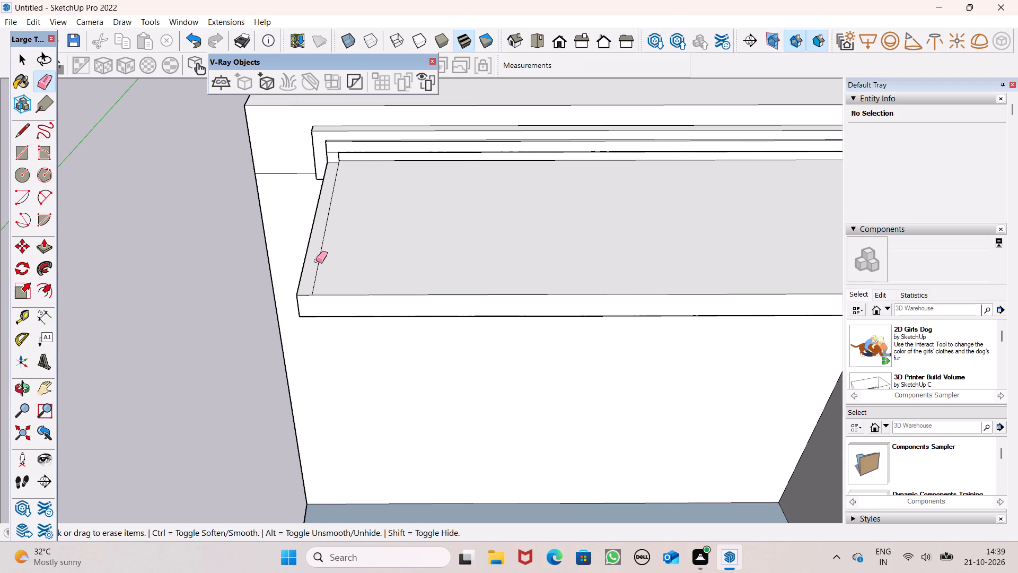
left_click_drag(316, 261, 322, 263)
scroll(335, 248, "down", 4)
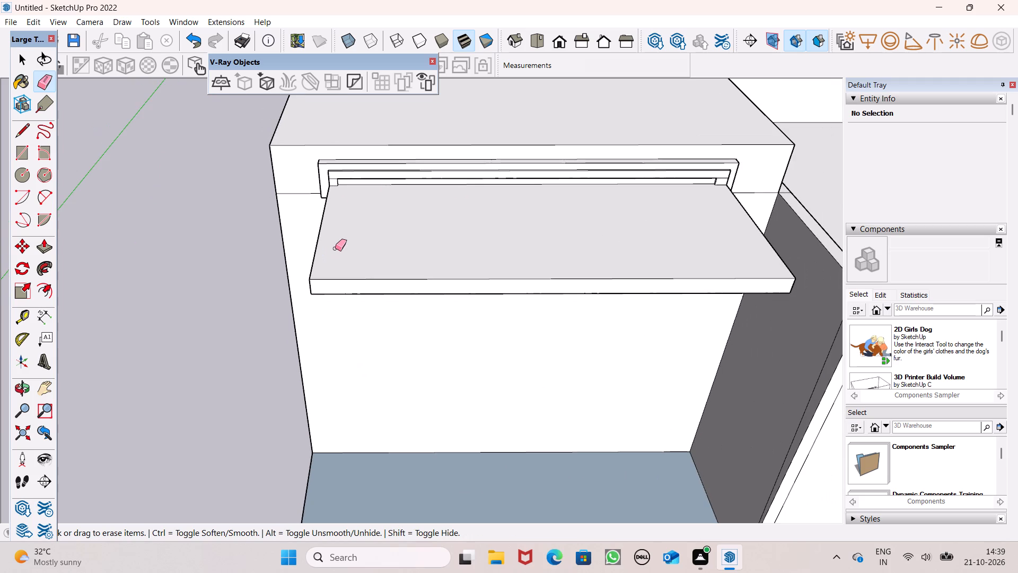
Examine the projecting slab and its stepped frame from below, from the front and from above.
middle_click_drag(418, 289, 659, 122)
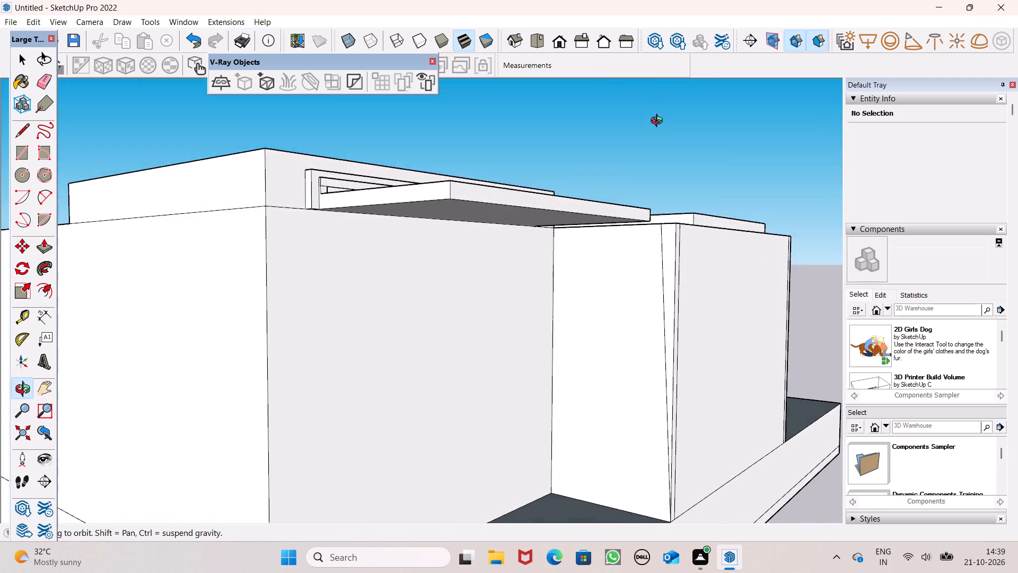
middle_click_drag(659, 122, 378, 215)
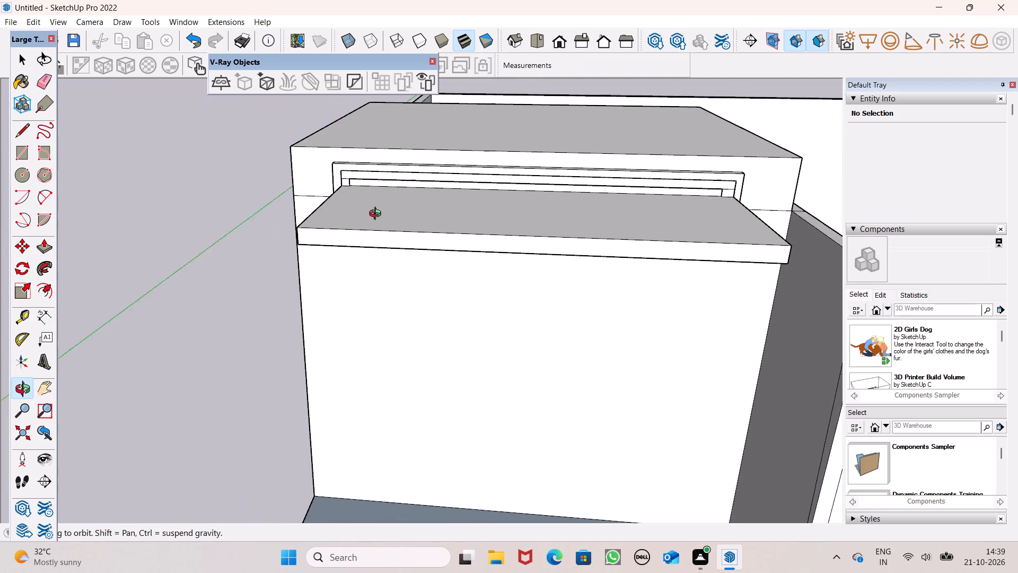
middle_click_drag(378, 215, 362, 213)
scroll(337, 160, "down", 3)
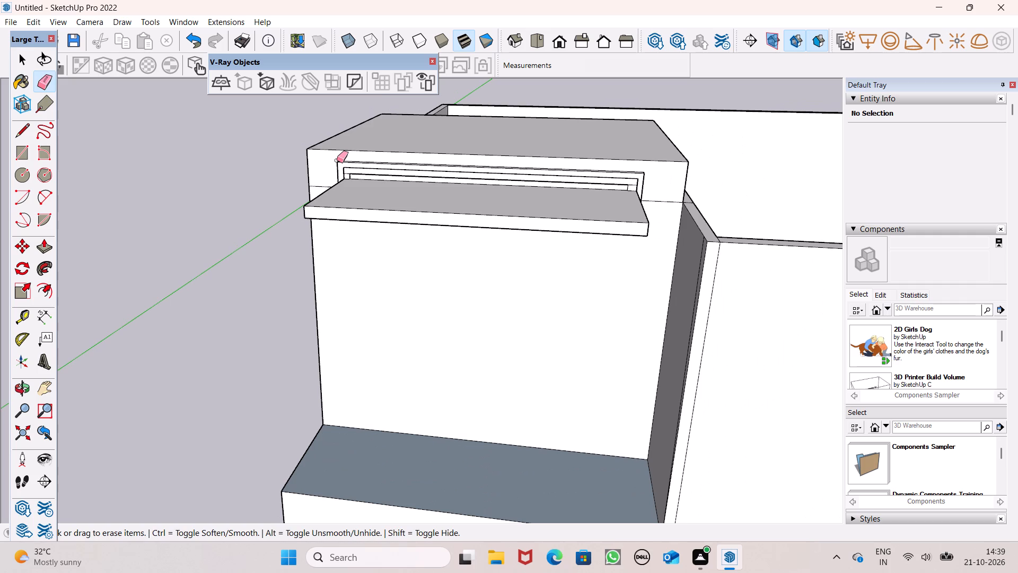
scroll(337, 160, "down", 3)
middle_click_drag(405, 230, 555, 208)
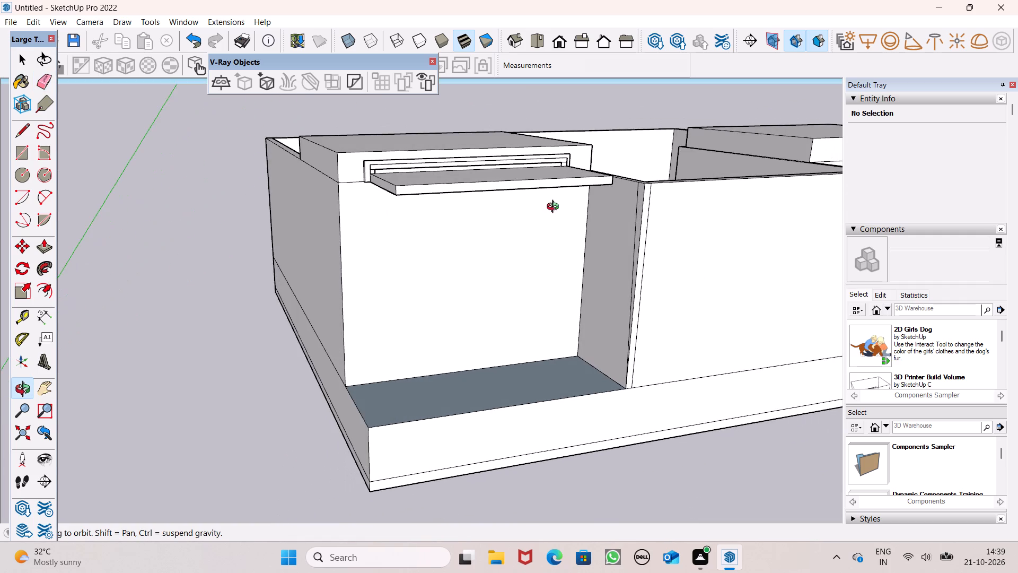
middle_click_drag(555, 208, 557, 207)
scroll(367, 152, "up", 5)
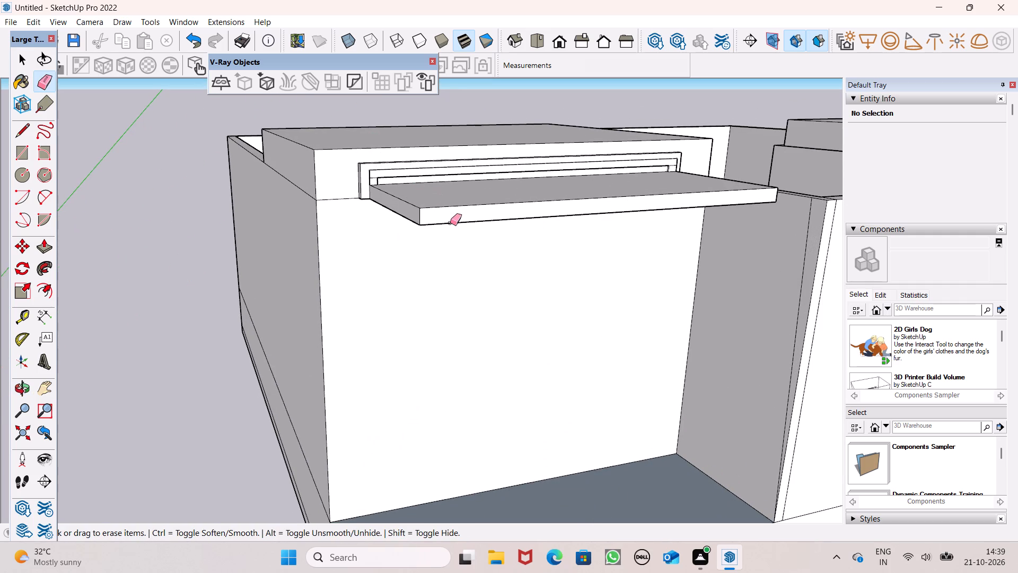
scroll(445, 209, "down", 4)
middle_click_drag(446, 227, 475, 344)
middle_click_drag(475, 344, 475, 339)
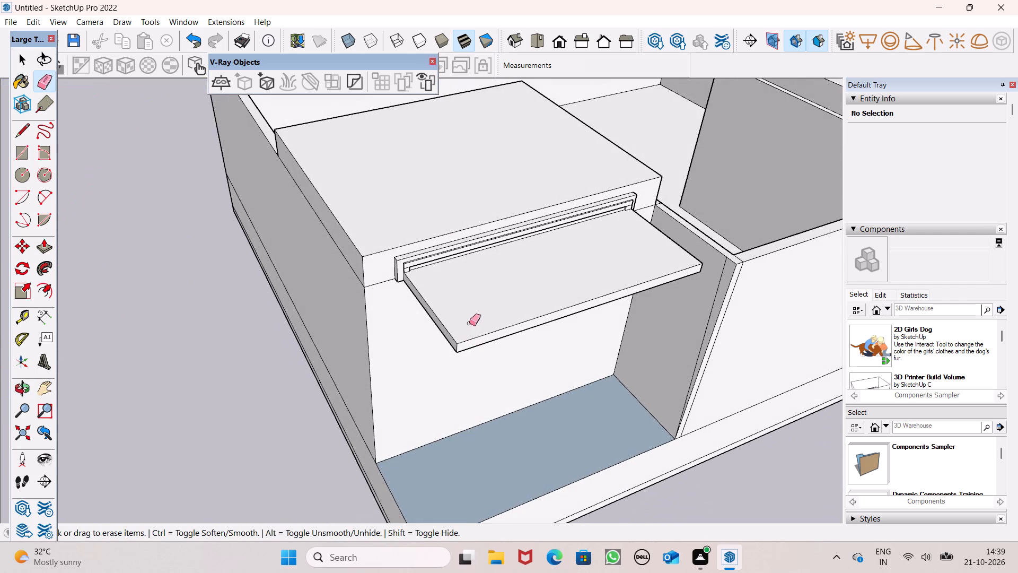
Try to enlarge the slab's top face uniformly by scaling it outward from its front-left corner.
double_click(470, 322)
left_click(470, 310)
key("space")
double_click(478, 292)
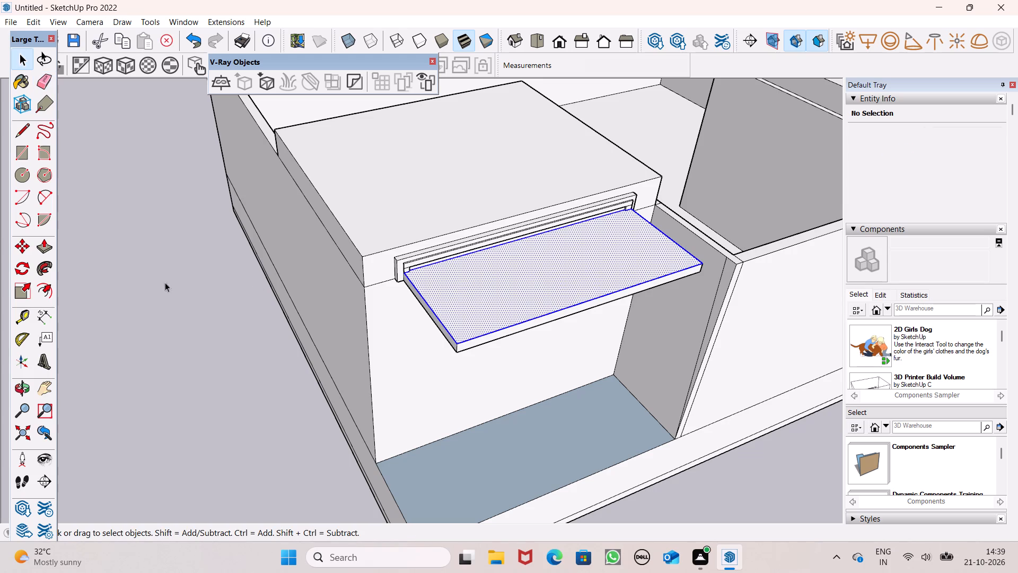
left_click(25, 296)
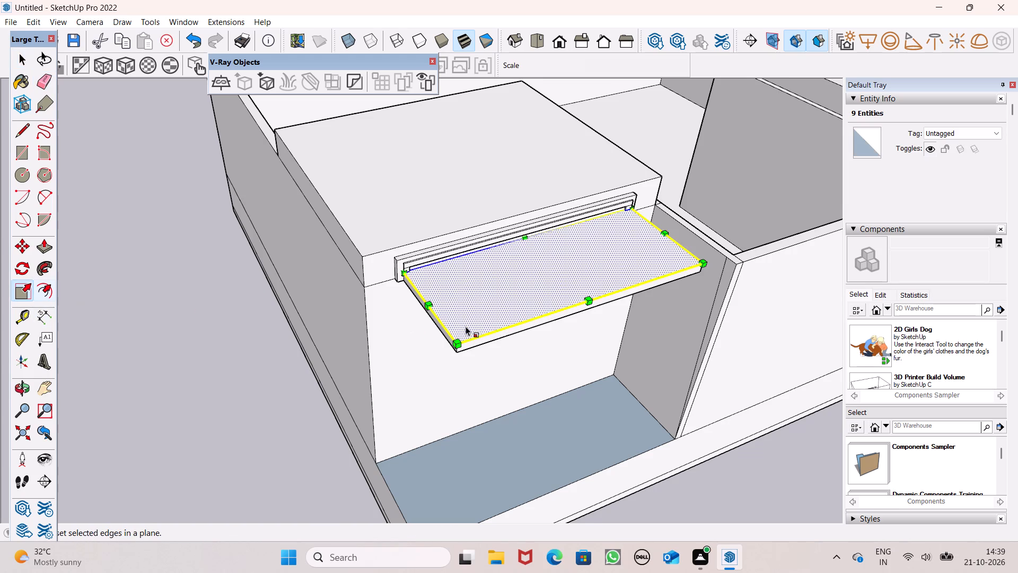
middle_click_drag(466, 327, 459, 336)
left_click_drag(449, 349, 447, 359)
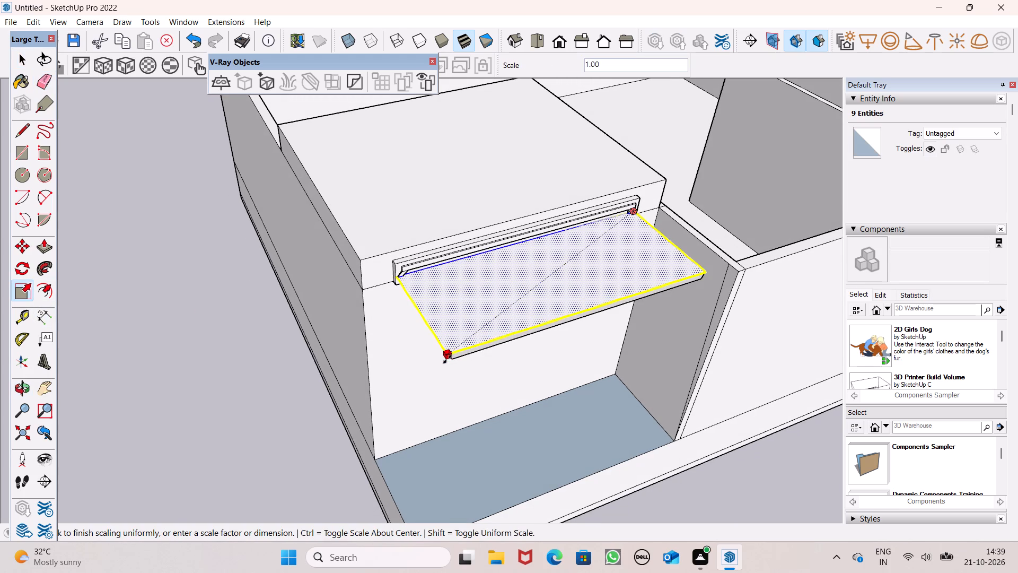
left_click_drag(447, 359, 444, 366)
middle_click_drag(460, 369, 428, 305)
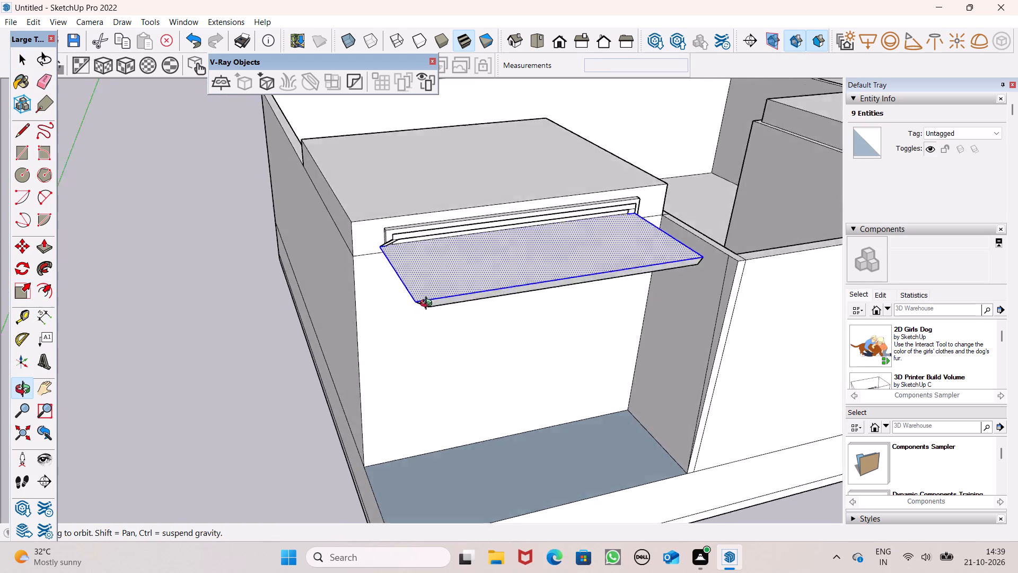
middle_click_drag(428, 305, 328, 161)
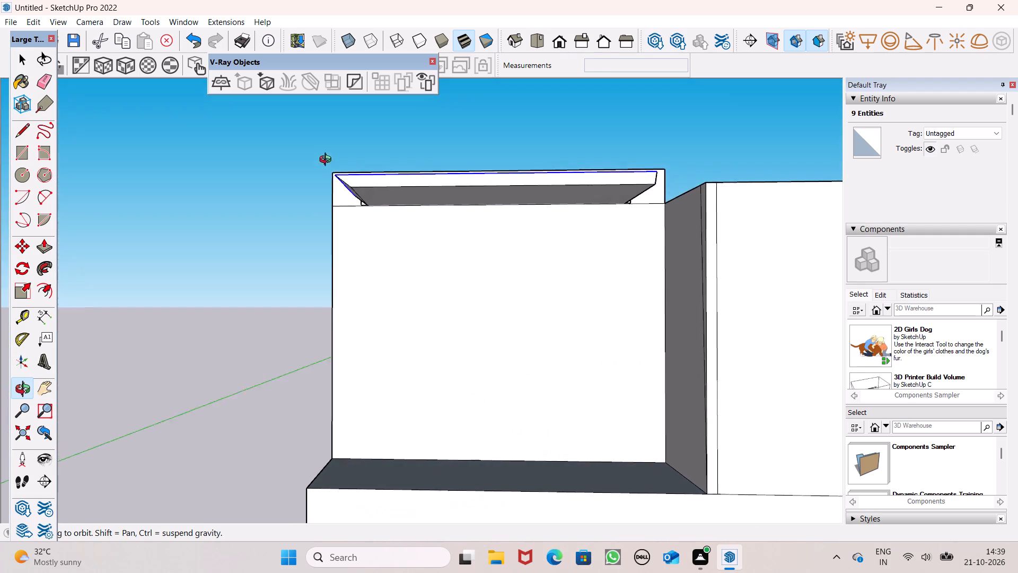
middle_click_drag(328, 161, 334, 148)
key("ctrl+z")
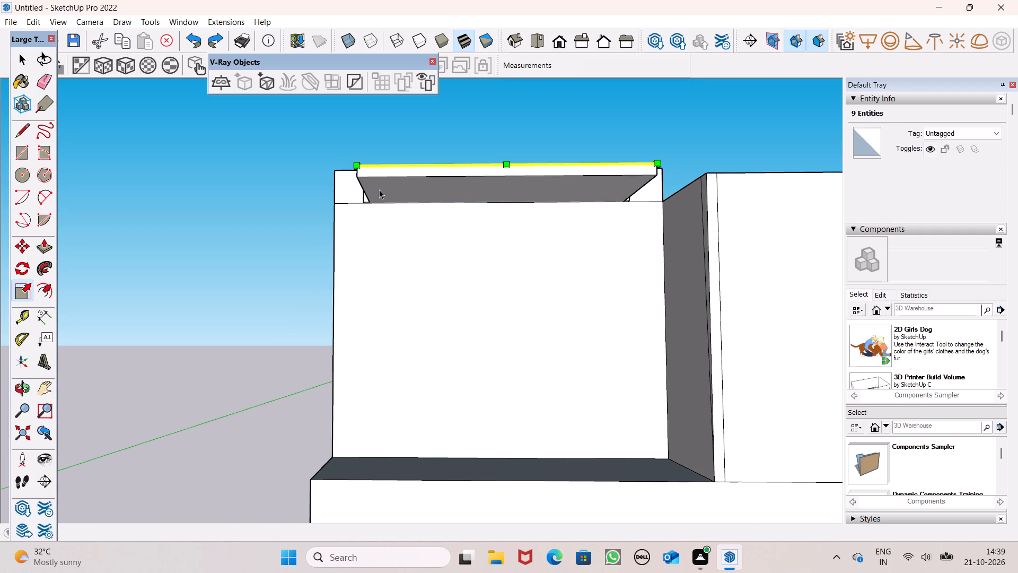
Scale the slab's underside face back from its front edge toward the wall so the slab's front slopes inward.
key("space")
double_click(404, 198)
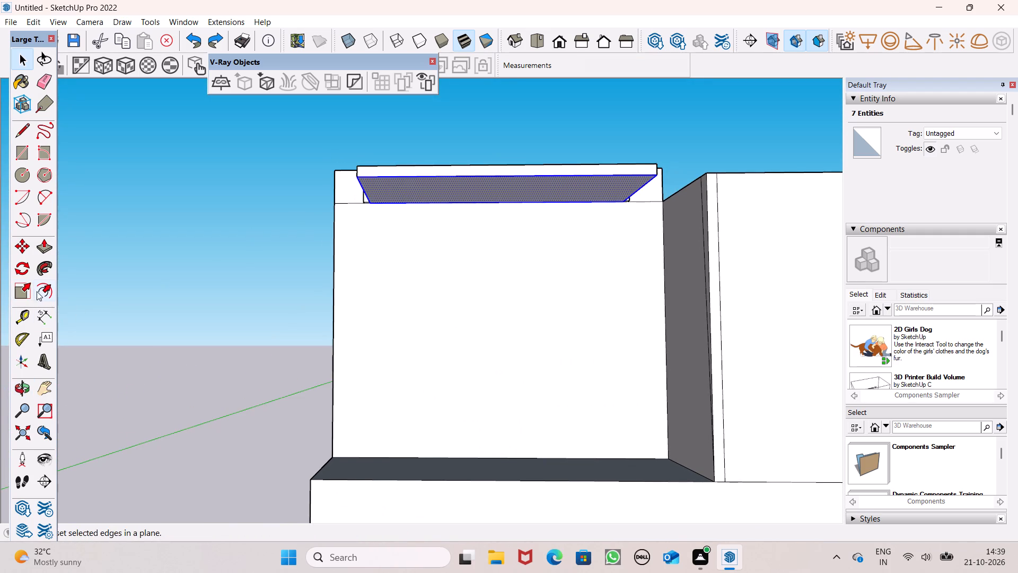
left_click(31, 285)
scroll(410, 246, "up", 1)
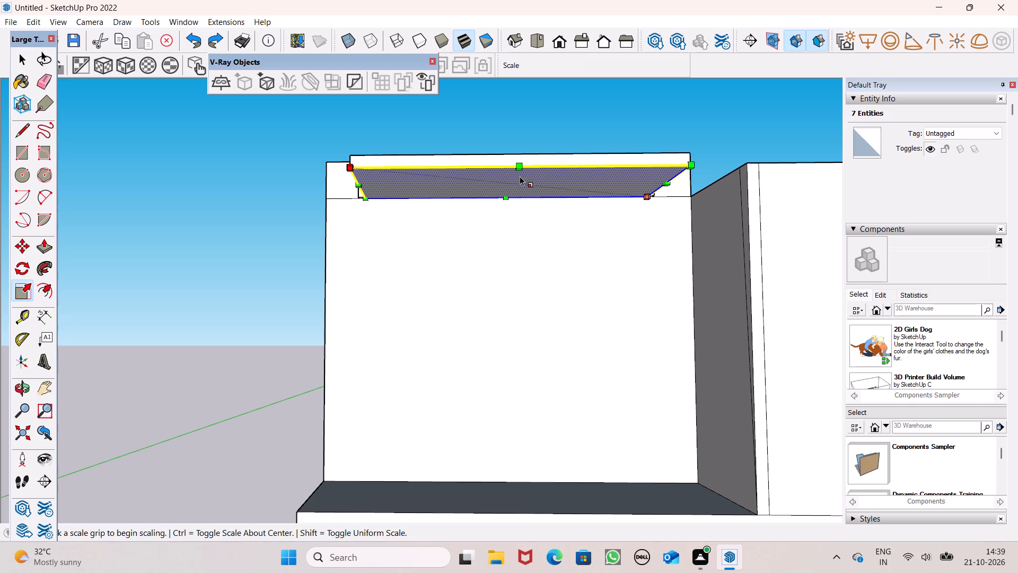
left_click_drag(521, 167, 524, 178)
scroll(534, 187, "down", 3)
Examine the slab's sloped front and underside from several angles around the side bay.
middle_click_drag(543, 219, 547, 234)
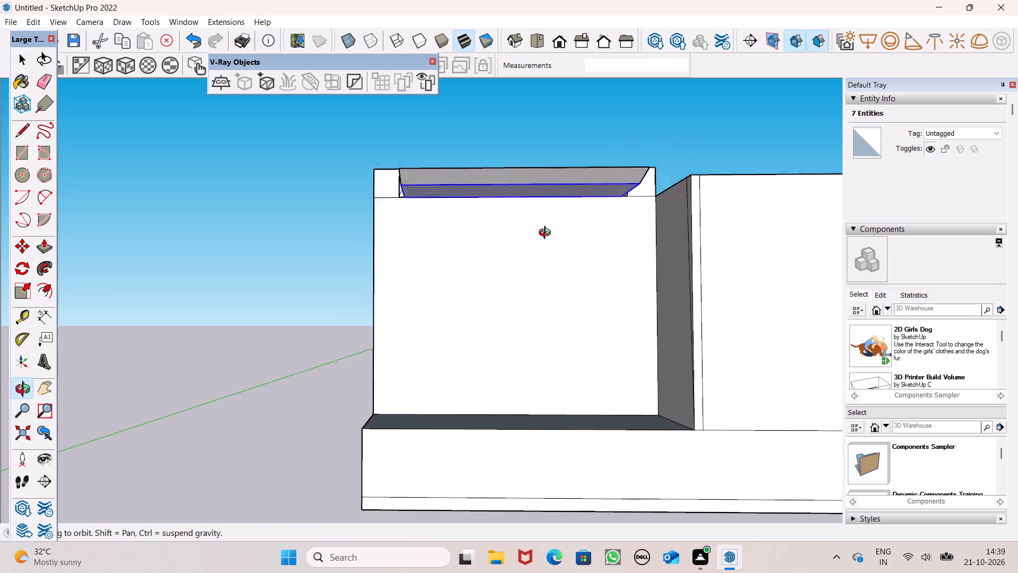
middle_click_drag(547, 234, 574, 247)
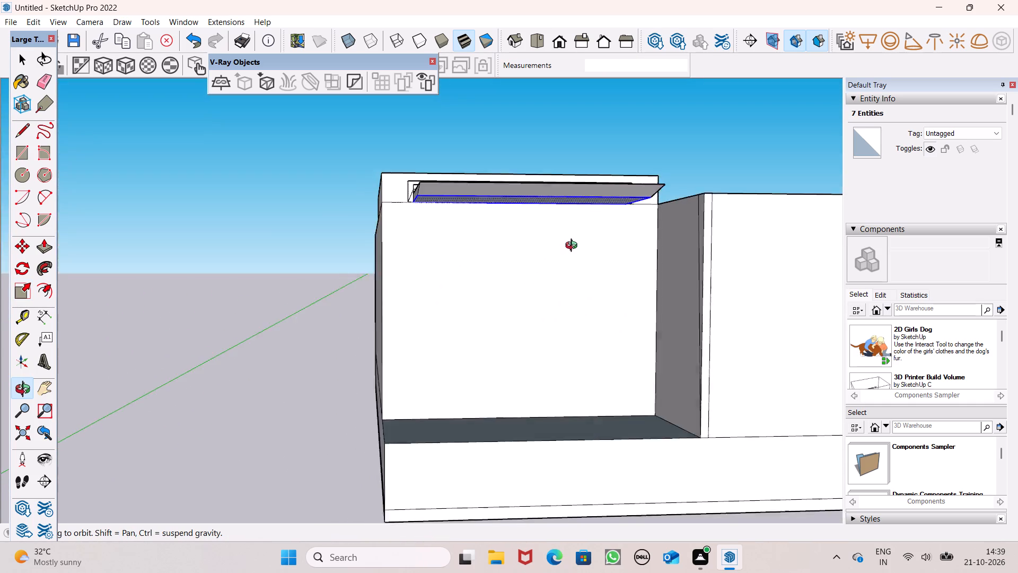
middle_click_drag(574, 247, 601, 232)
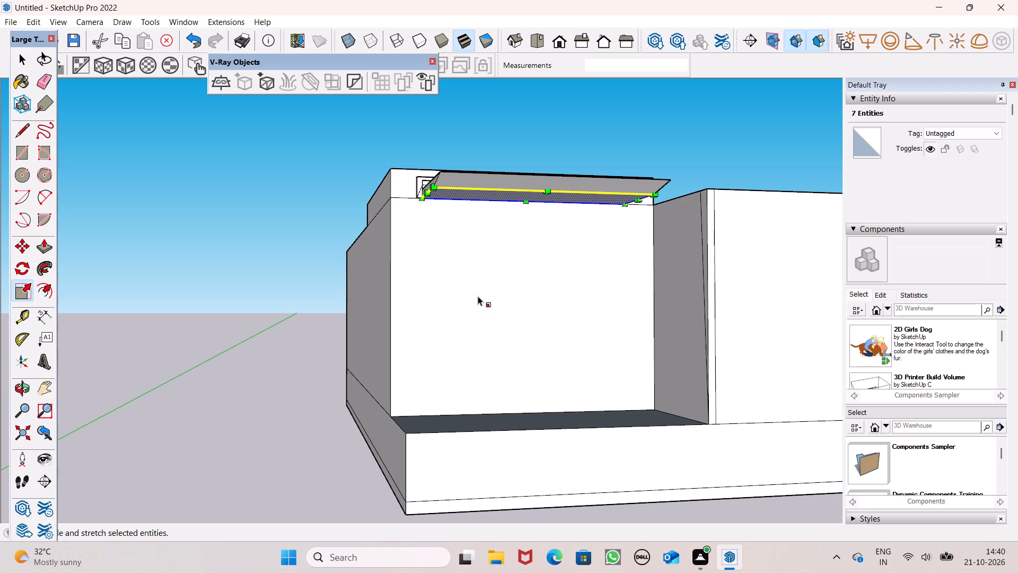
middle_click_drag(479, 300, 475, 484)
middle_click_drag(455, 419, 503, 261)
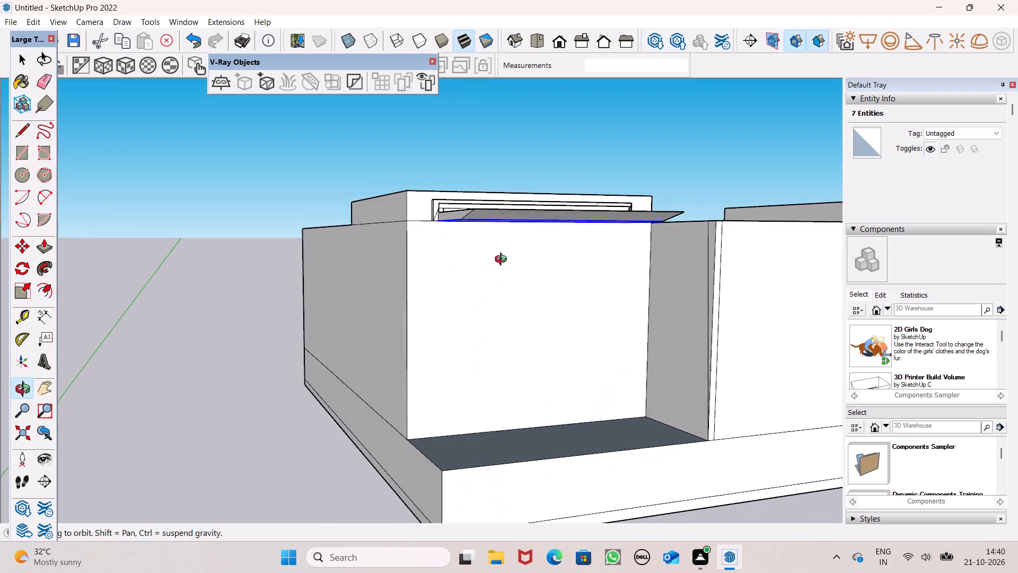
middle_click_drag(503, 261, 504, 257)
middle_click_drag(508, 232, 556, 193)
scroll(508, 232, "up", 1)
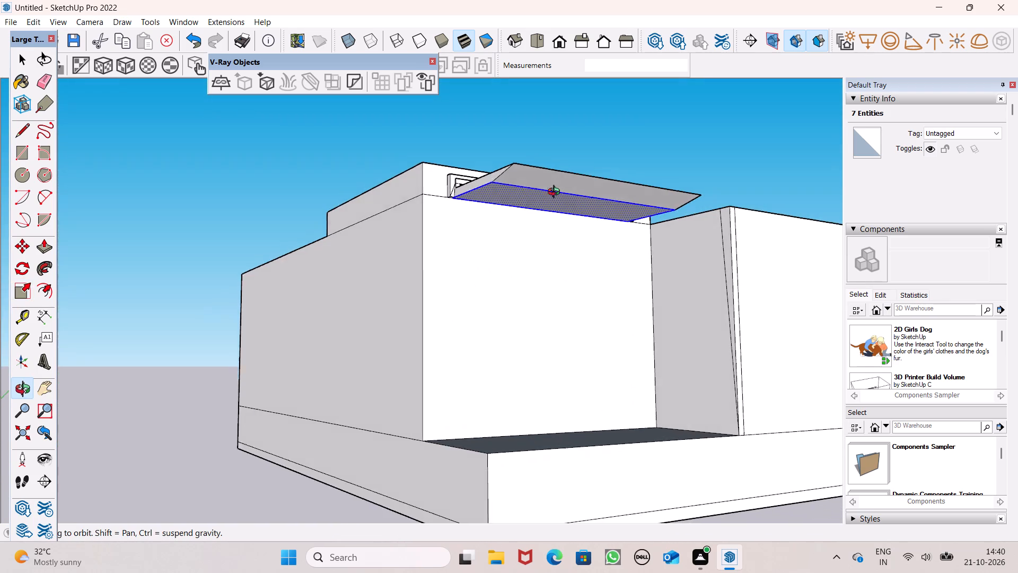
middle_click_drag(556, 193, 557, 246)
key("space")
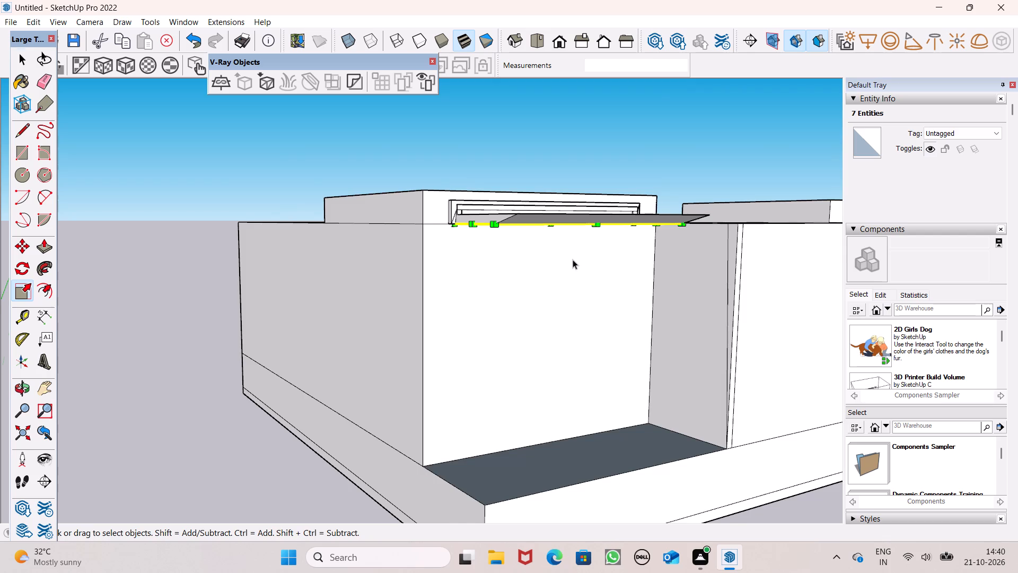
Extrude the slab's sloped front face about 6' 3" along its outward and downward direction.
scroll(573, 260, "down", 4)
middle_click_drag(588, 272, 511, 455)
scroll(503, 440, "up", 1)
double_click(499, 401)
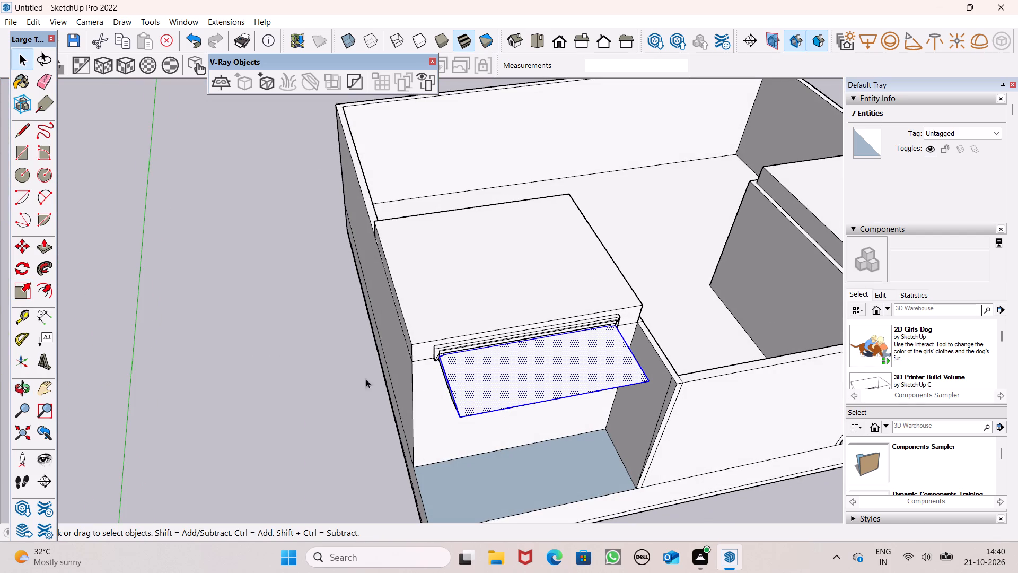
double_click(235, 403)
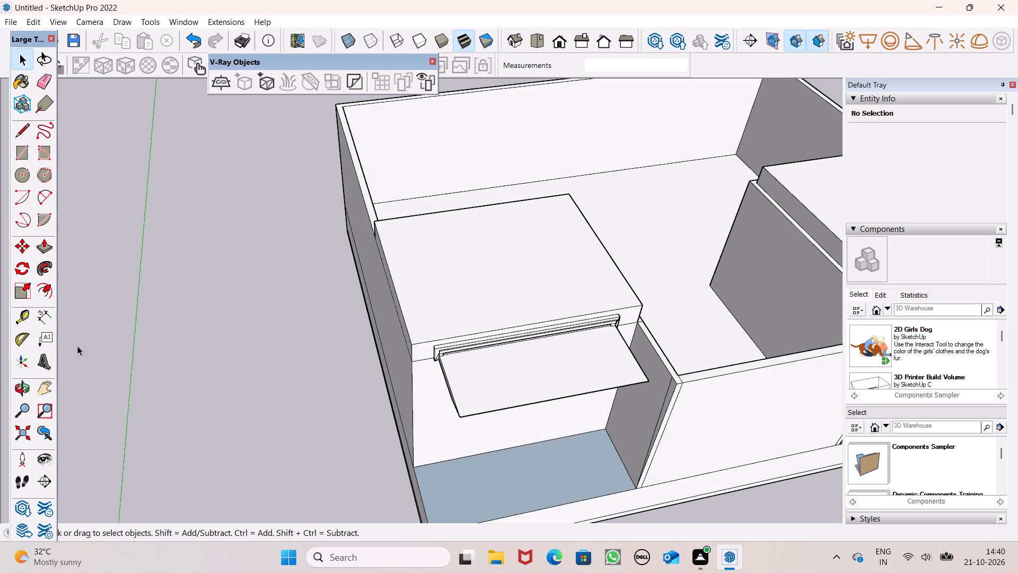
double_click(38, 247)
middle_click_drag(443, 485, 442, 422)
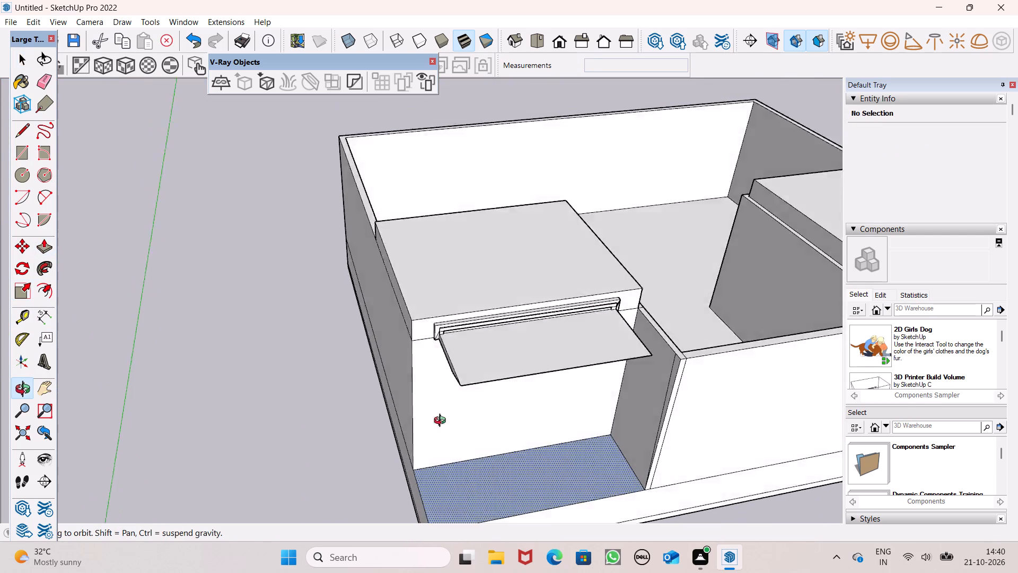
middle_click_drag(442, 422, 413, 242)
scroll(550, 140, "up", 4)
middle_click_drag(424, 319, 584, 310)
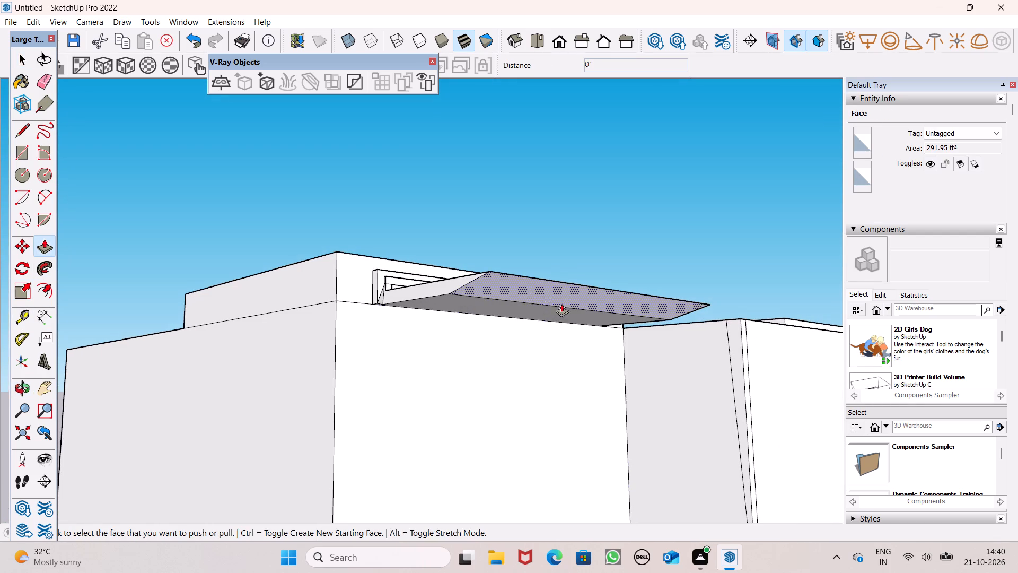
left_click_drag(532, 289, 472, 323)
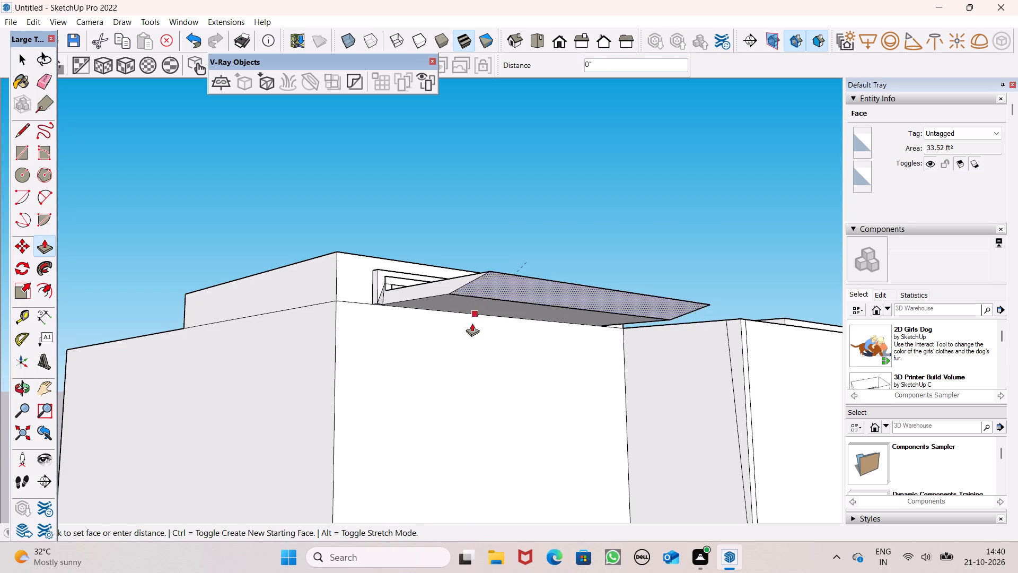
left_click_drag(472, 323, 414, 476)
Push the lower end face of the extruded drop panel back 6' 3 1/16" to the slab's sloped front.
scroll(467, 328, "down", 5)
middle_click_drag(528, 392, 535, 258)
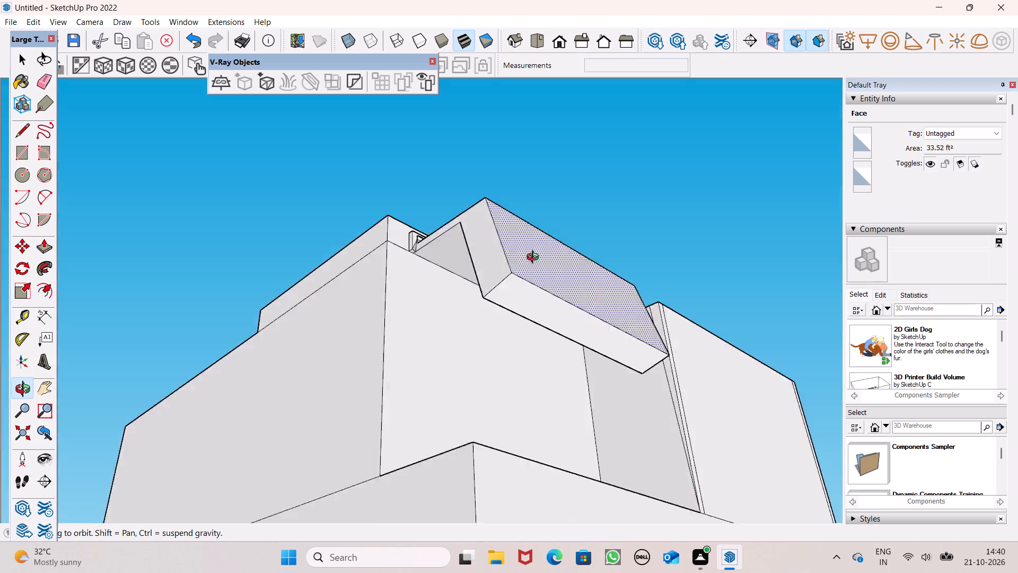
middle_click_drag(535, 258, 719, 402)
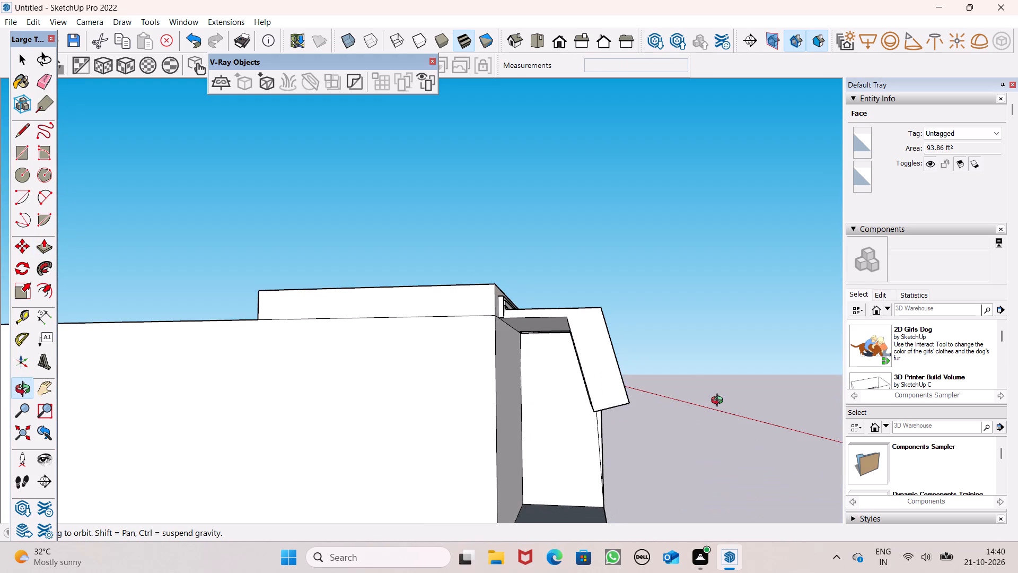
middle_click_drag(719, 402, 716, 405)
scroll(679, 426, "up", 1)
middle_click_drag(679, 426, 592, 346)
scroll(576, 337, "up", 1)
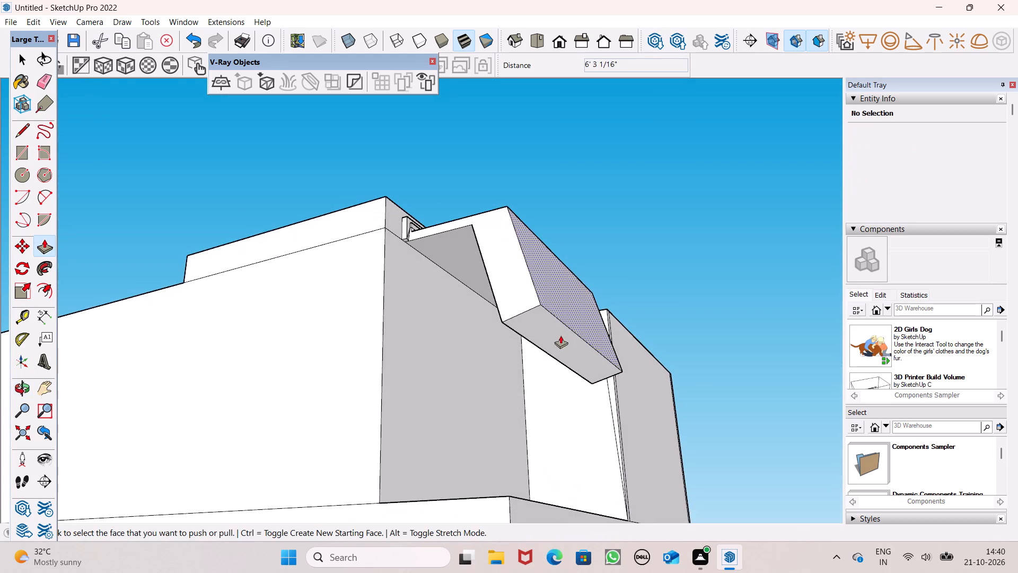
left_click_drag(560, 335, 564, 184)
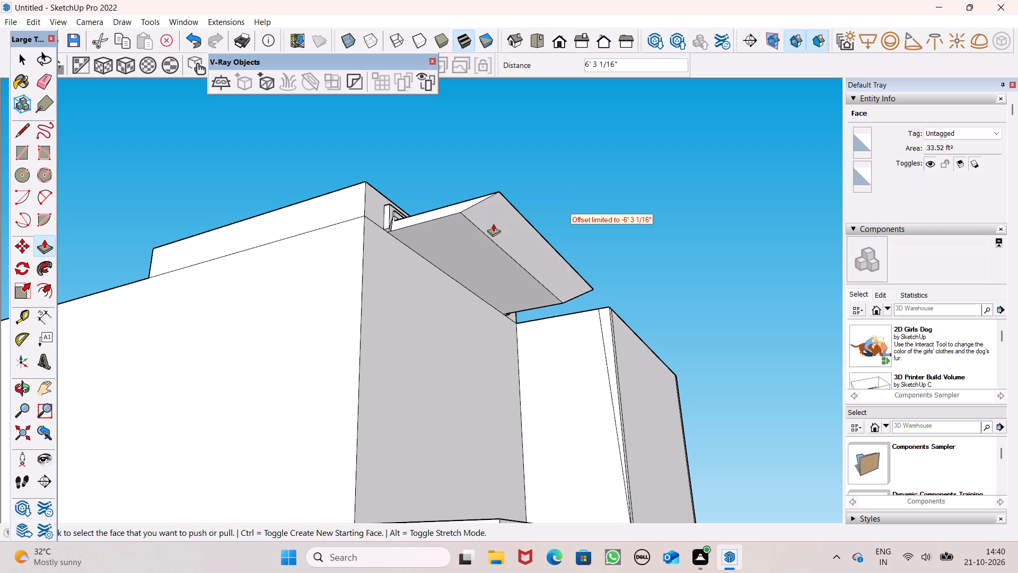
Undo the two push/pull edits and the underside scaling that sloped the slab's front.
scroll(807, 261, "down", 3)
middle_click_drag(805, 299, 554, 429)
scroll(611, 343, "down", 5)
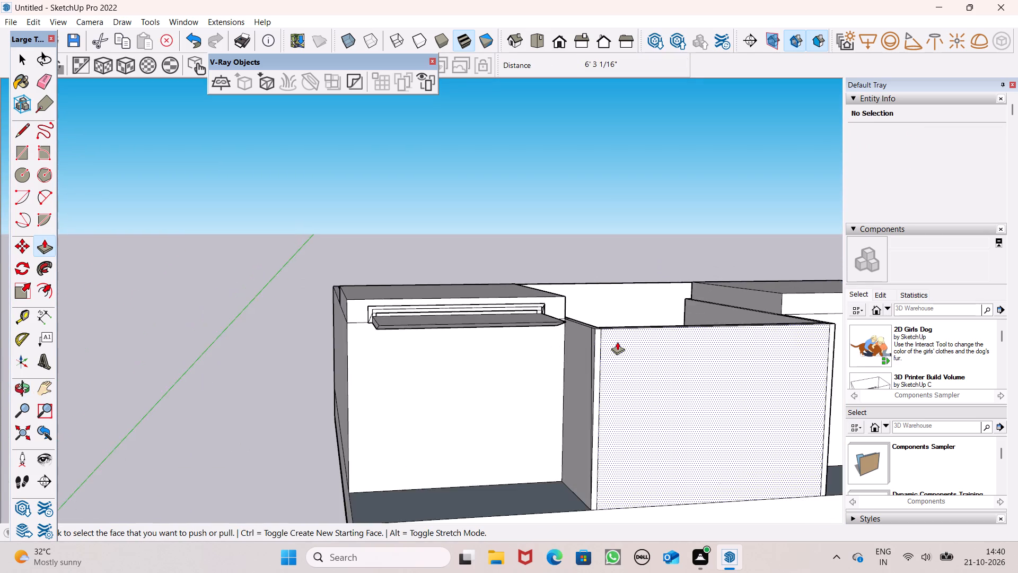
key("ctrl+z")
key("ctrl+z")
key("ctrl+z")
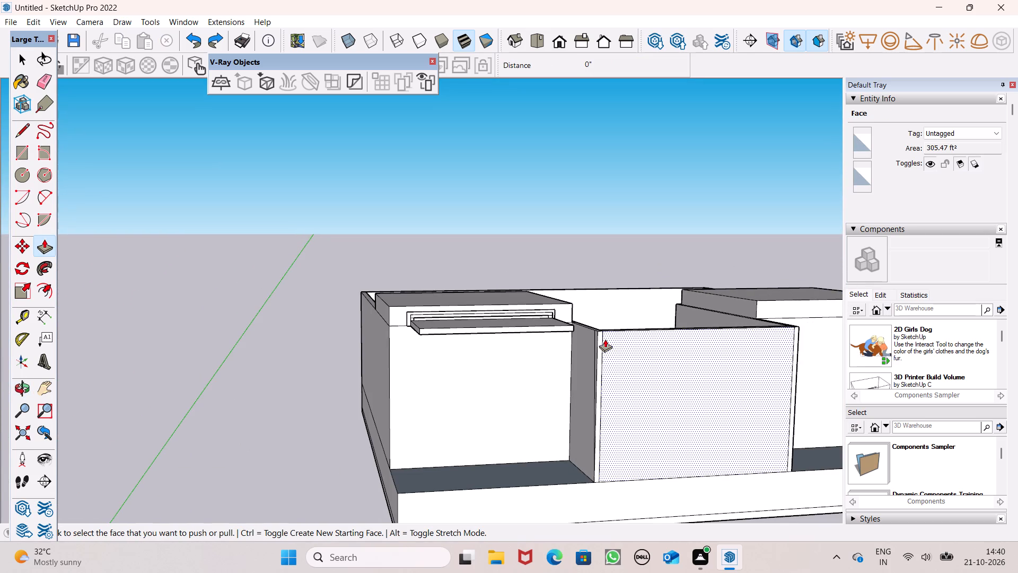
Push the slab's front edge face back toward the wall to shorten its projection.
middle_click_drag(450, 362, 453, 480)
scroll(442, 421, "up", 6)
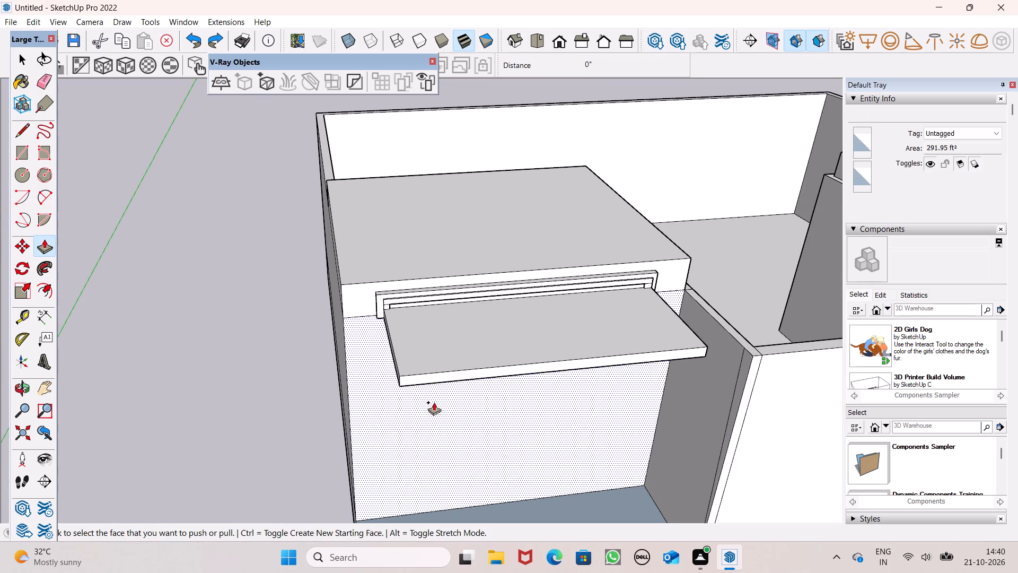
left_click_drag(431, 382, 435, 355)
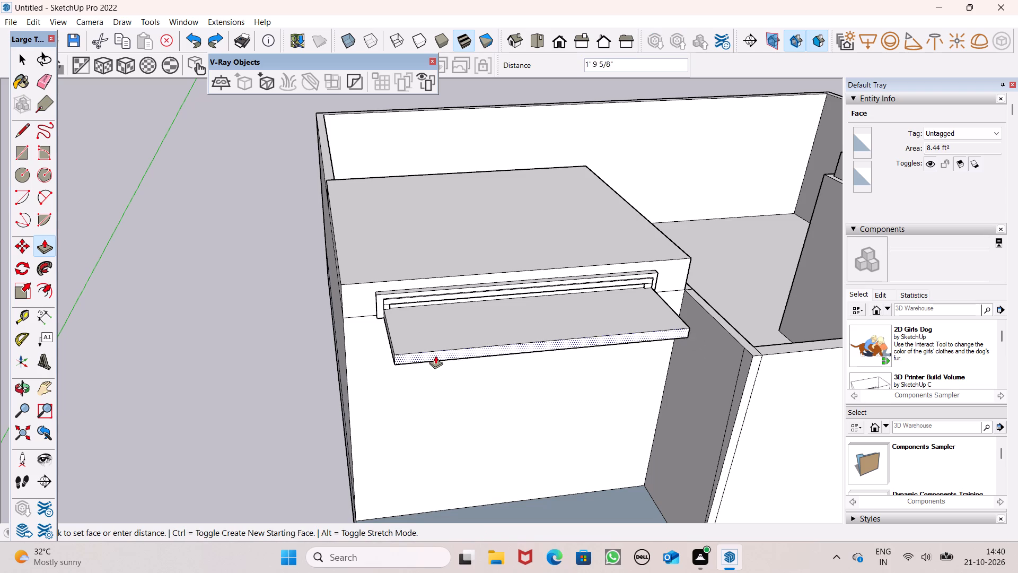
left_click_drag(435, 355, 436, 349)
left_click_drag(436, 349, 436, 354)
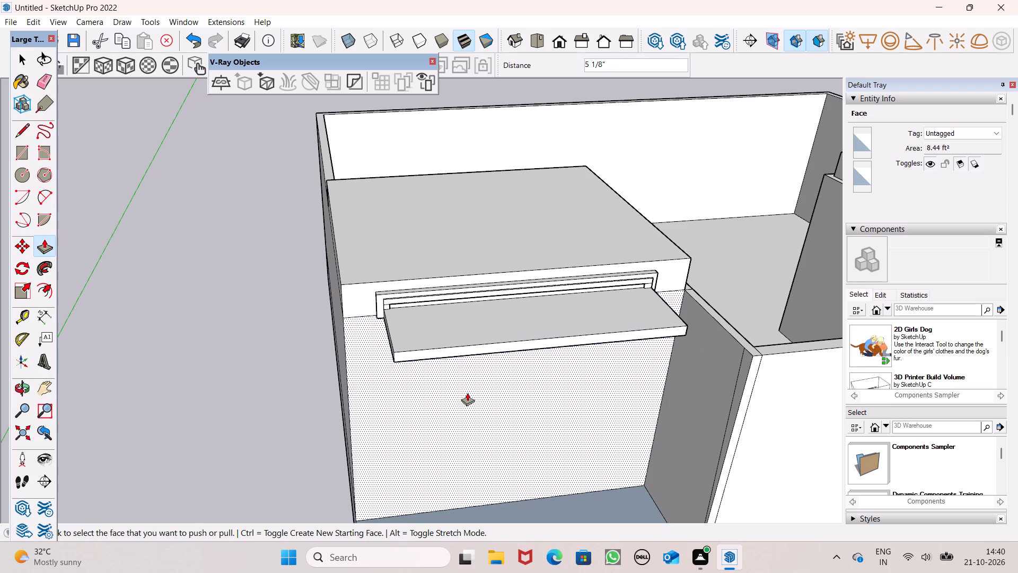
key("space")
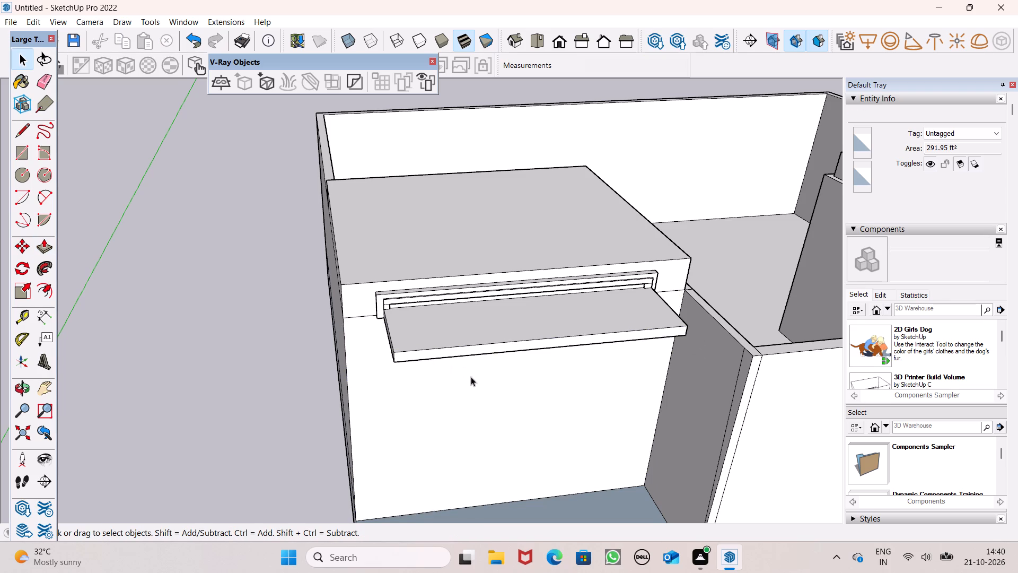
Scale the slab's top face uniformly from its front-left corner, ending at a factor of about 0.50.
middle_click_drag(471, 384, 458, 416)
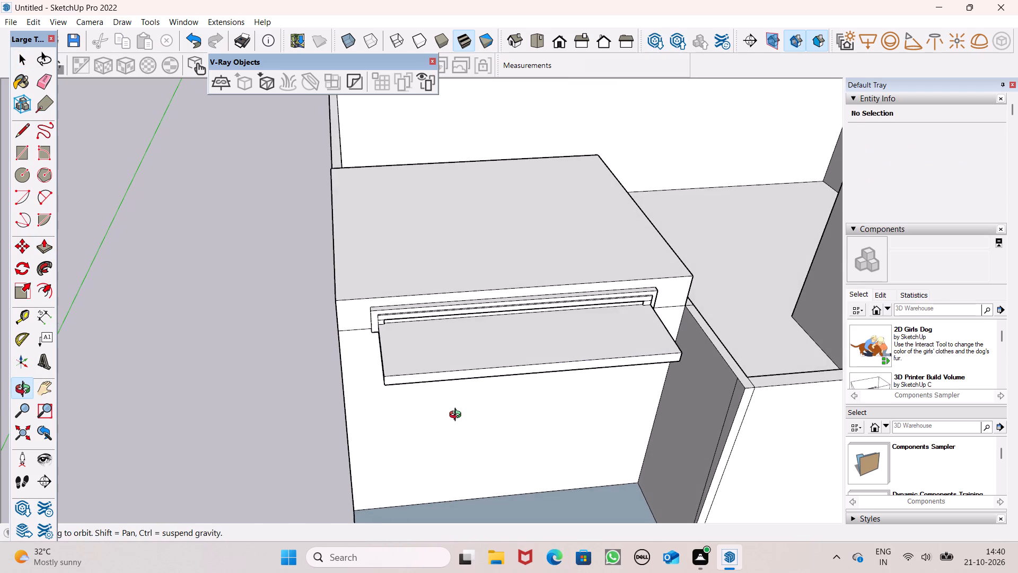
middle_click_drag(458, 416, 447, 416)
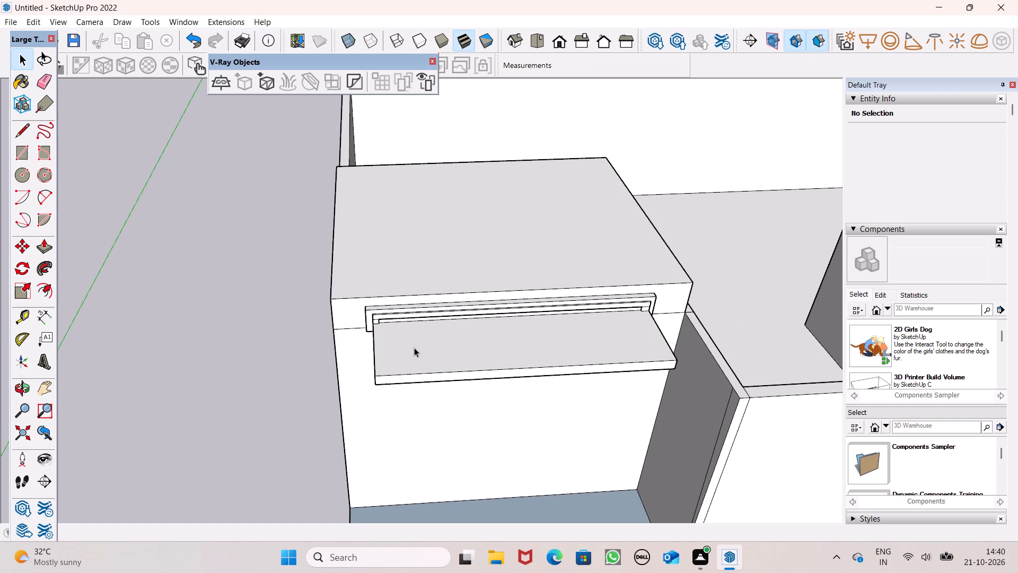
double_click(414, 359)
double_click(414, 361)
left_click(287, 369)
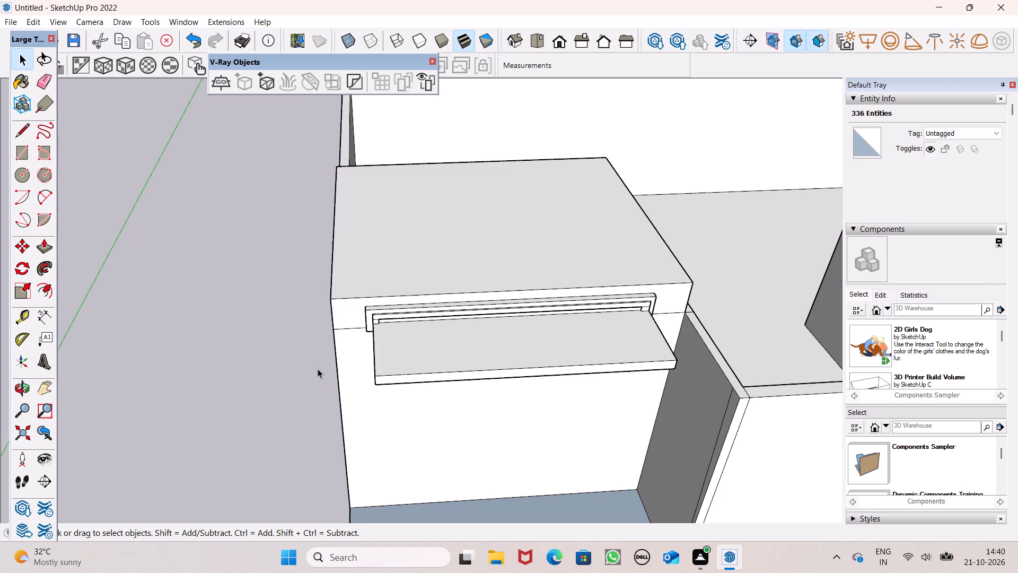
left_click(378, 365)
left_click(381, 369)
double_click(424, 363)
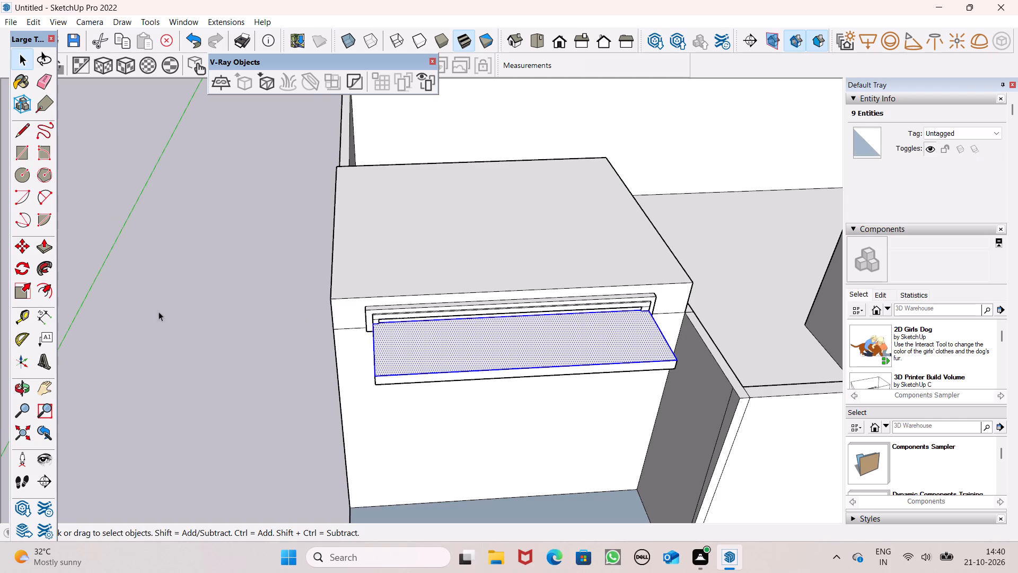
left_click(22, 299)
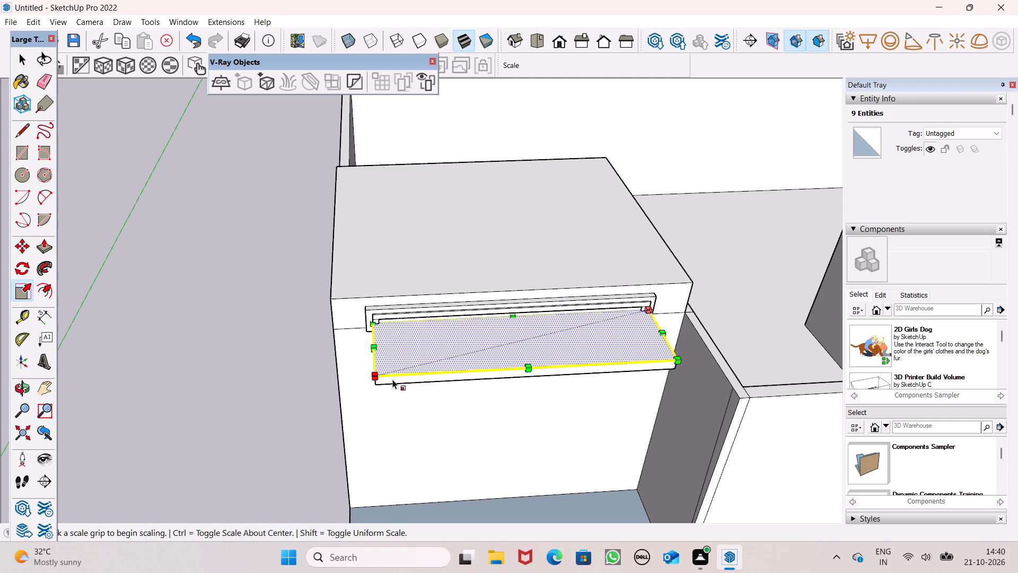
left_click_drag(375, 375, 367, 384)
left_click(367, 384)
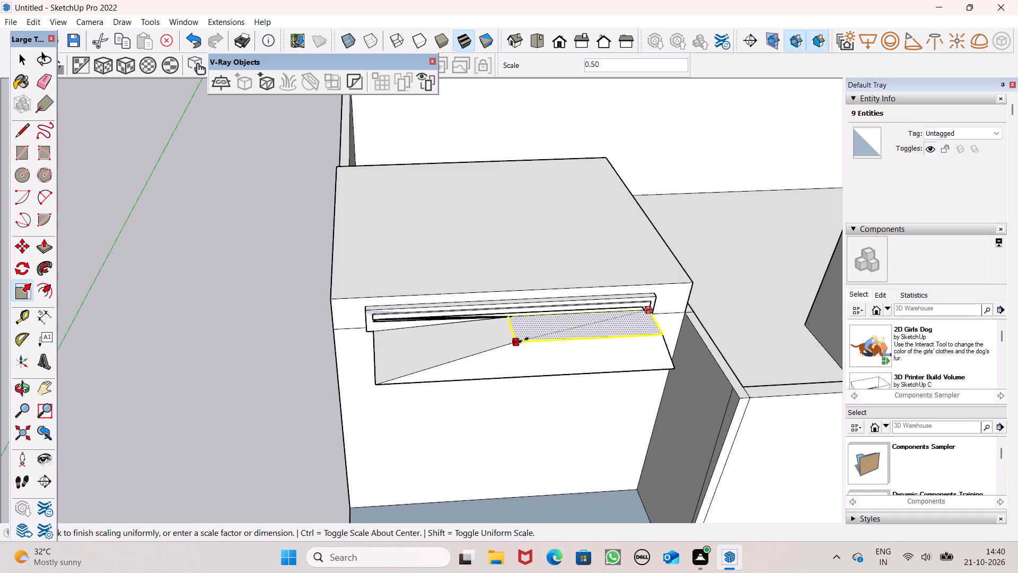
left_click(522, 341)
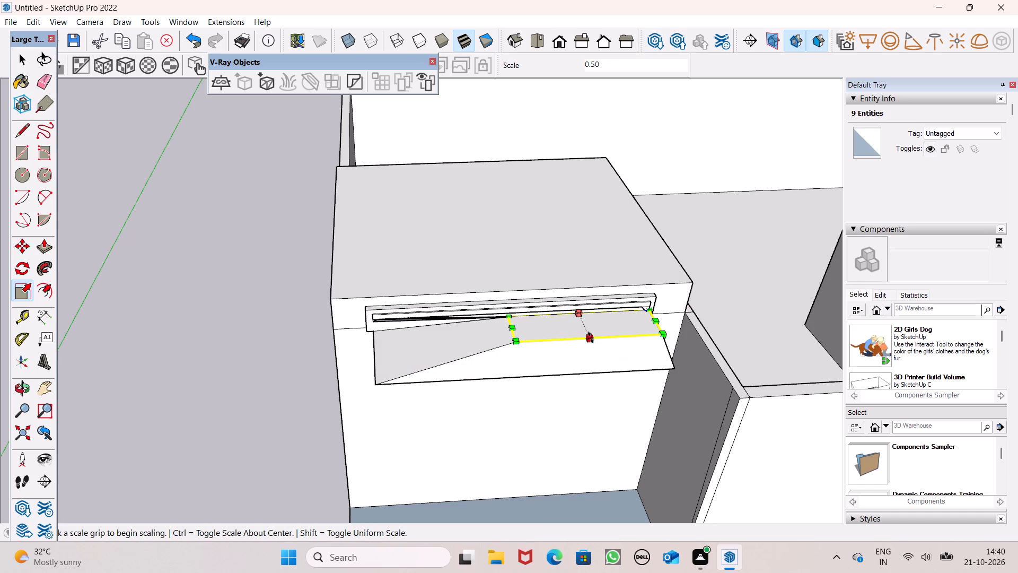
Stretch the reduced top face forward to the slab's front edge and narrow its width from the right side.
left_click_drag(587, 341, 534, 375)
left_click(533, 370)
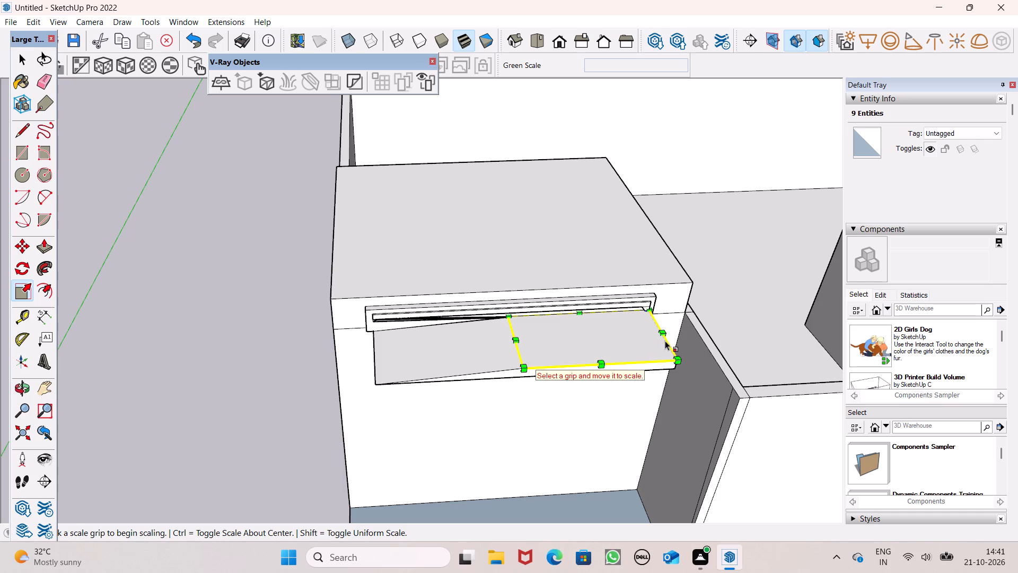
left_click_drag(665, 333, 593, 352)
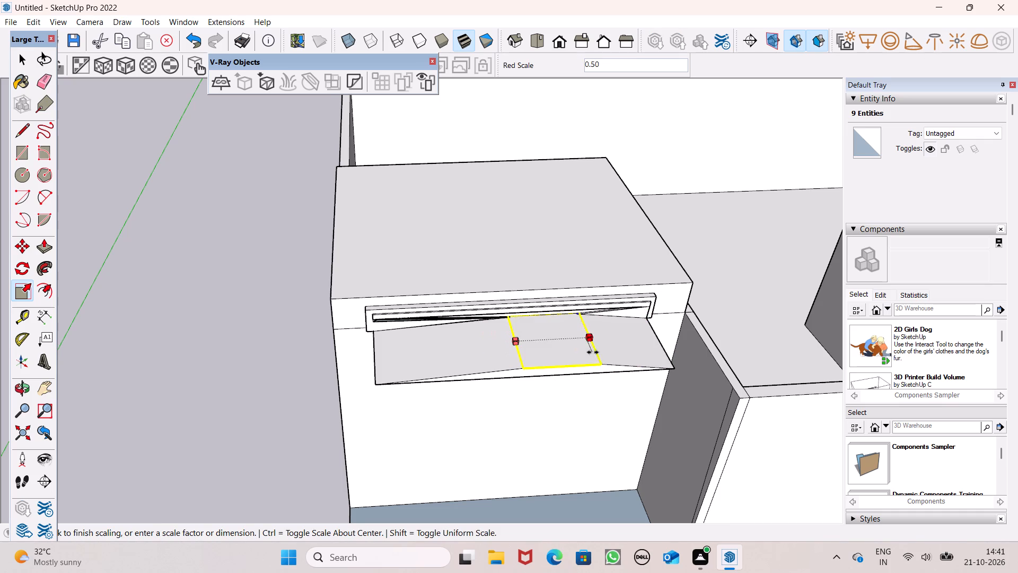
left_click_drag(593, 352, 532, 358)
Undo the recent scaling and push/pull edits back to the deeper slab with narrow side borders on its top.
key("ctrl+z")
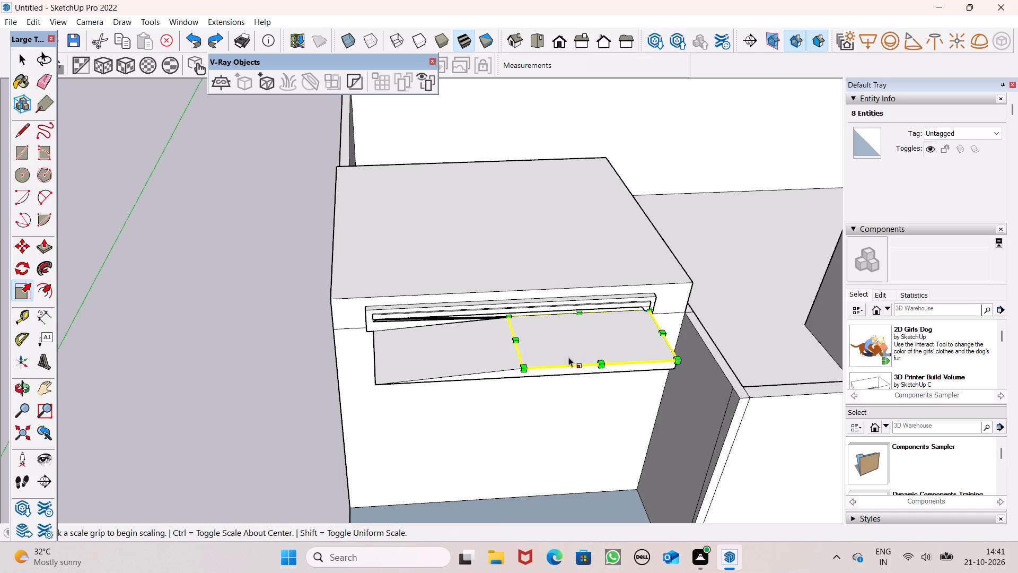
key("ctrl+z")
key("ctrl+z")
key("ctrl+z")
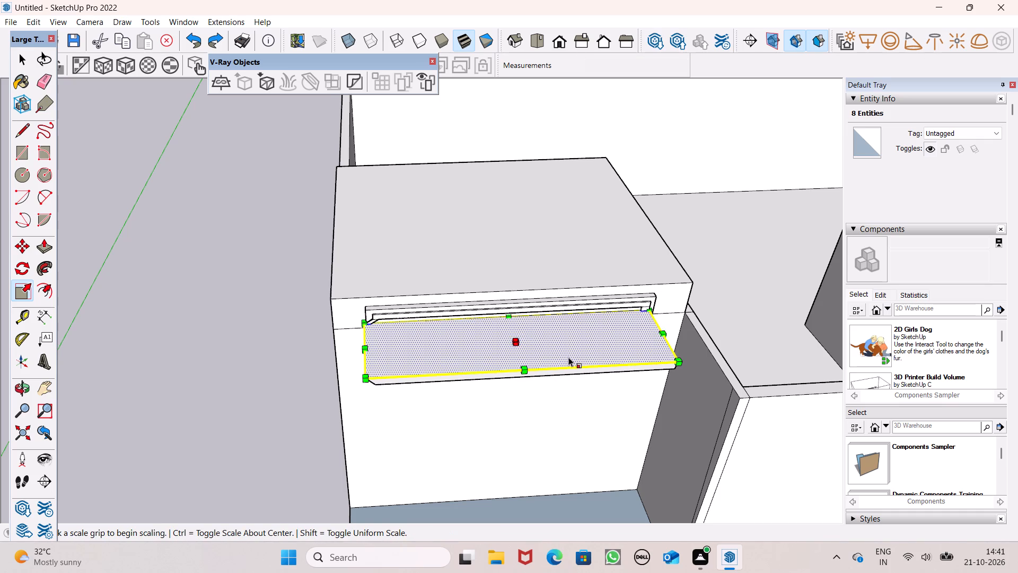
key("ctrl+z")
key("ctrl+z")
key("ctrl+z")
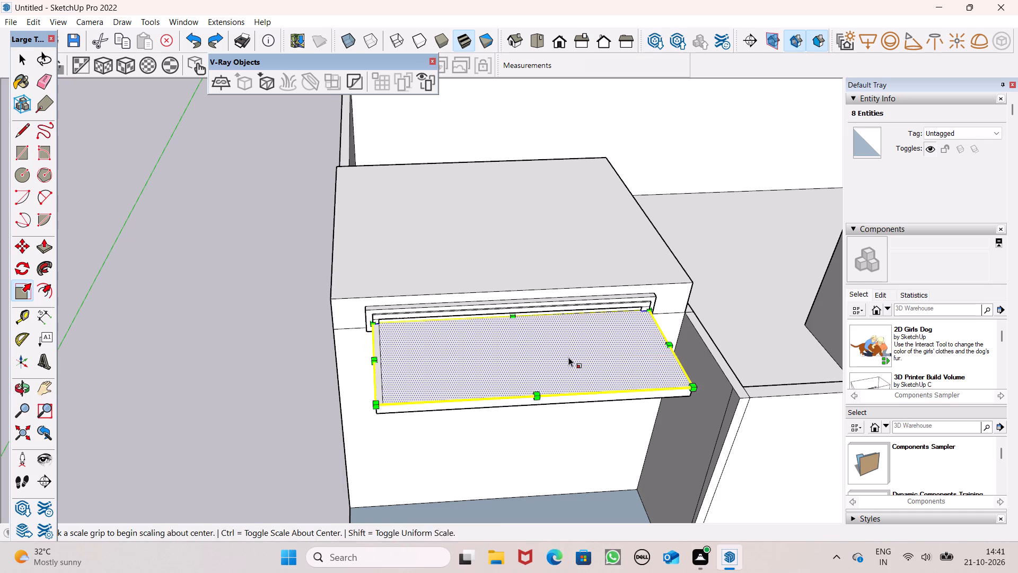
key("ctrl+z")
key("ctrl+z")
key("space")
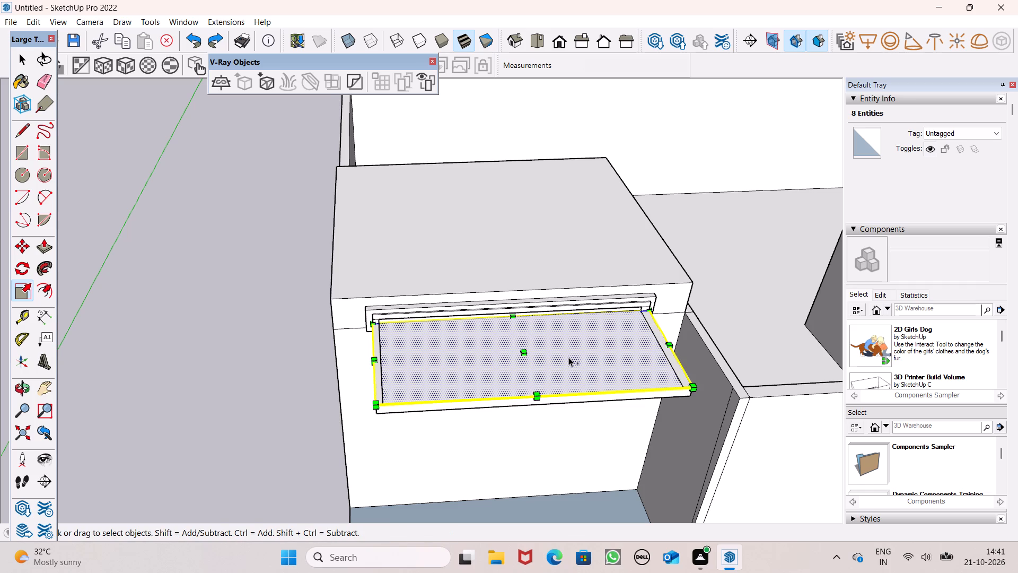
key("ctrl+z")
key("space")
left_click(160, 387)
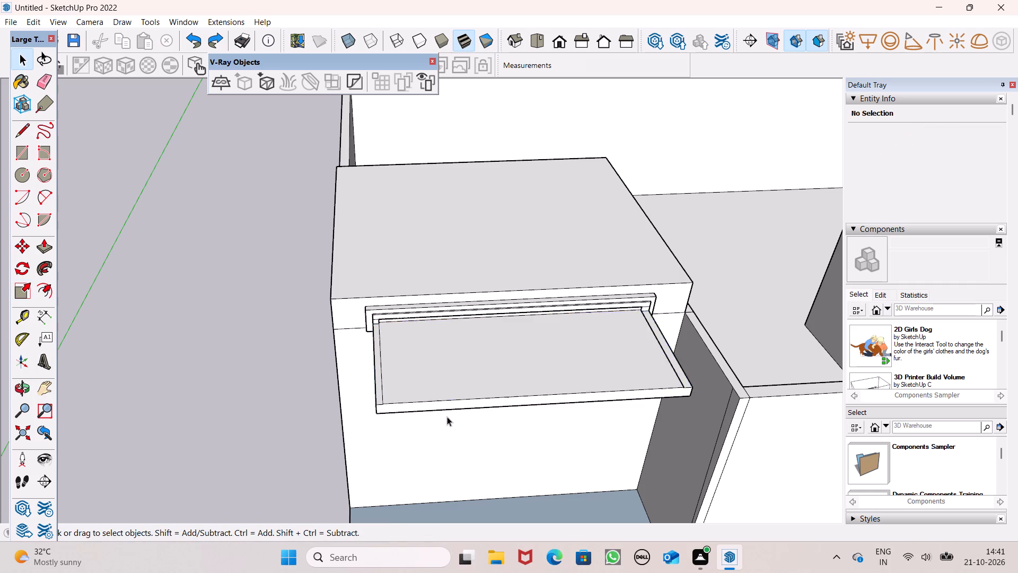
Push the slab's inner top face down 3/8" so it sits flush with its side borders.
middle_click_drag(447, 416, 393, 380)
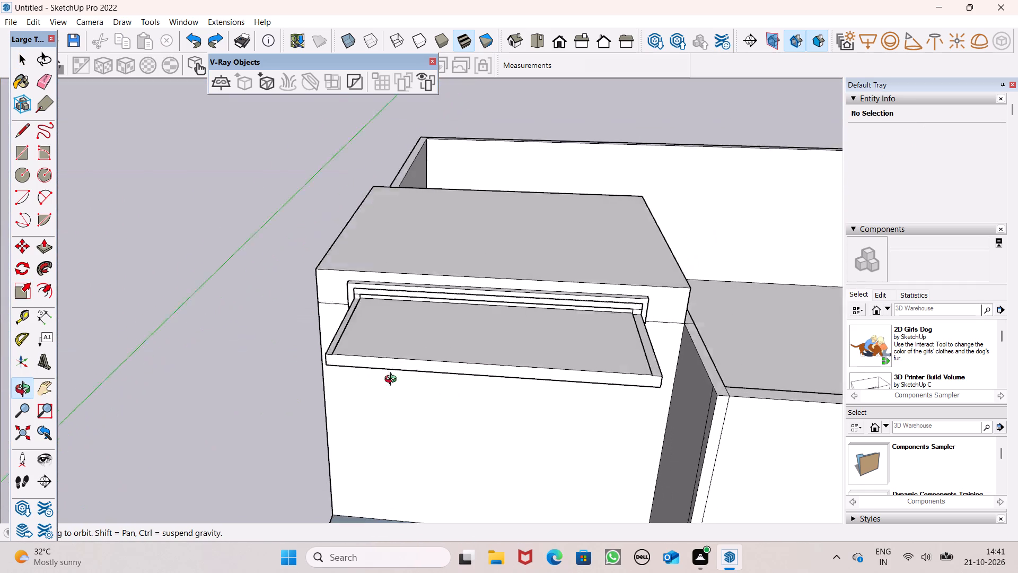
middle_click_drag(393, 380, 583, 378)
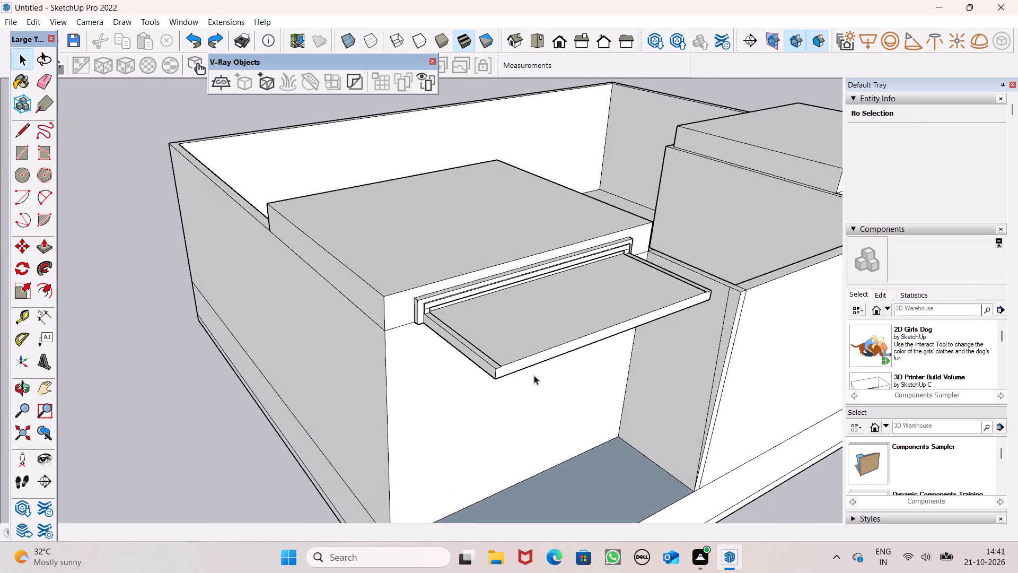
scroll(499, 374, "up", 19)
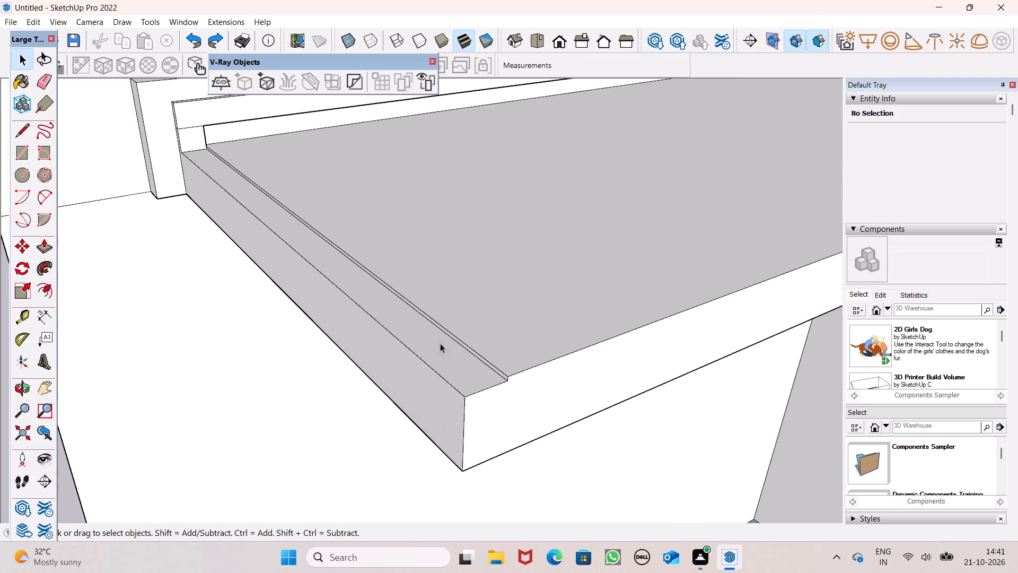
left_click(39, 238)
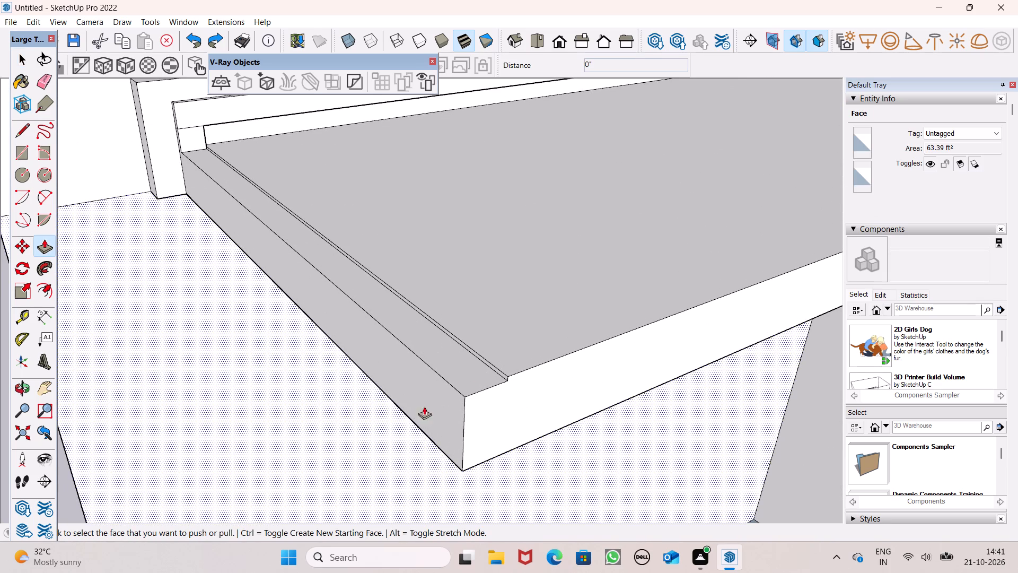
left_click_drag(508, 356, 484, 372)
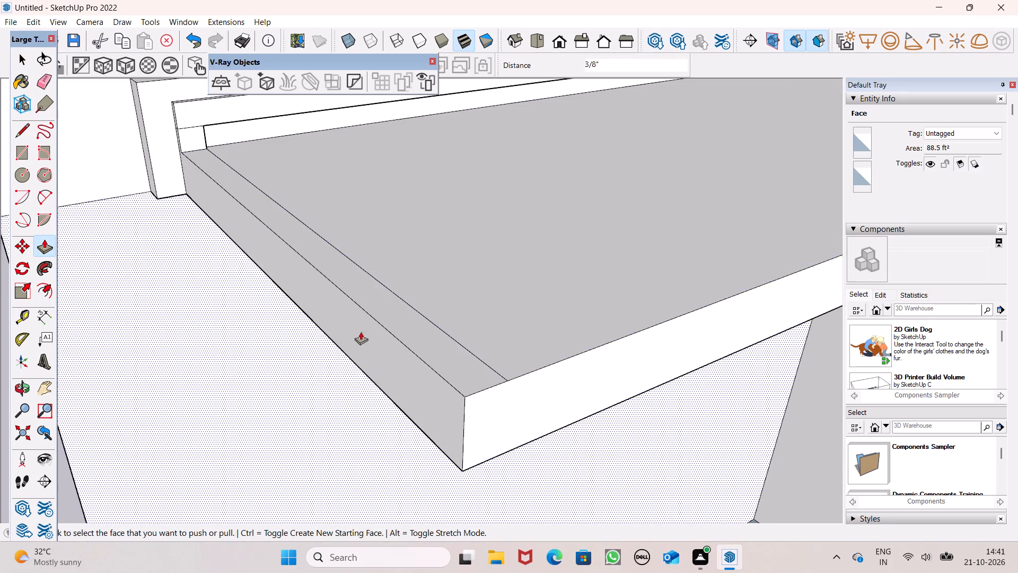
scroll(338, 342, "down", 6)
scroll(259, 368, "down", 5)
middle_click_drag(645, 442, 386, 448)
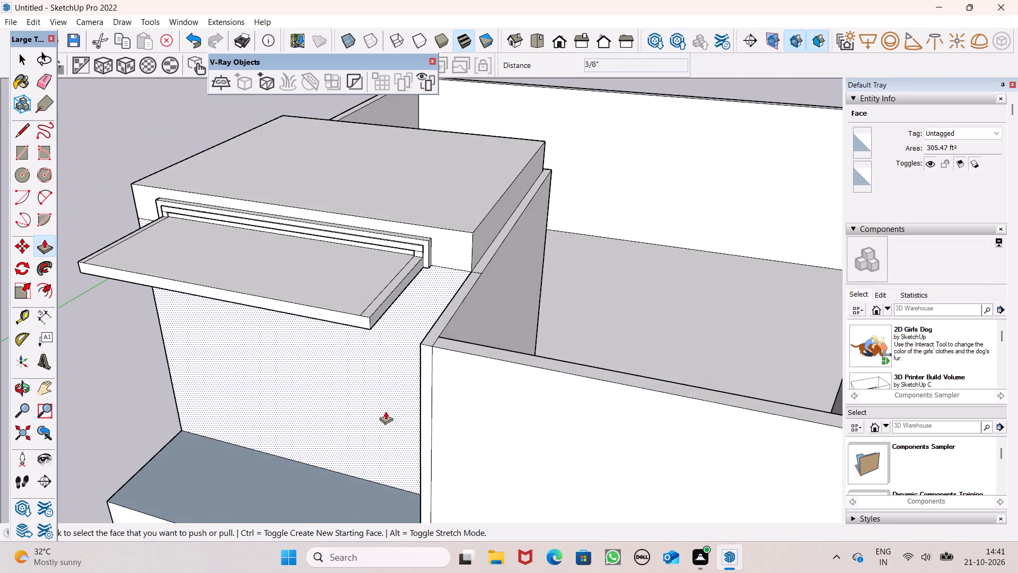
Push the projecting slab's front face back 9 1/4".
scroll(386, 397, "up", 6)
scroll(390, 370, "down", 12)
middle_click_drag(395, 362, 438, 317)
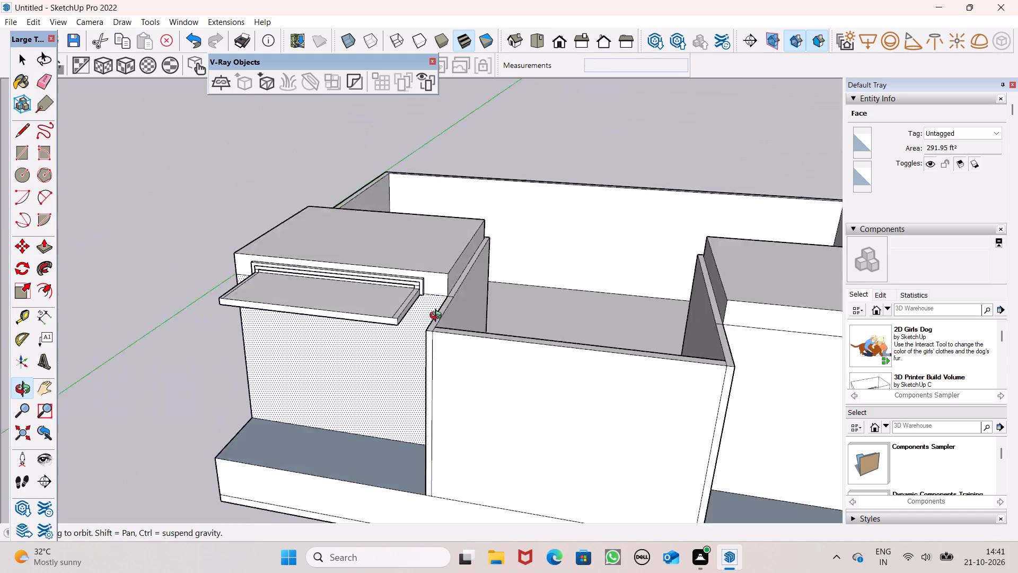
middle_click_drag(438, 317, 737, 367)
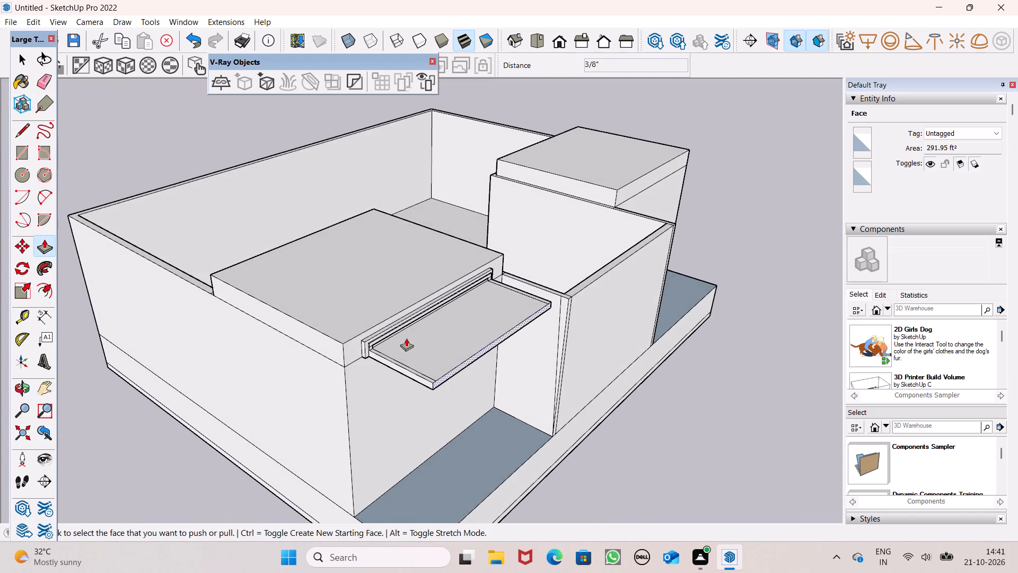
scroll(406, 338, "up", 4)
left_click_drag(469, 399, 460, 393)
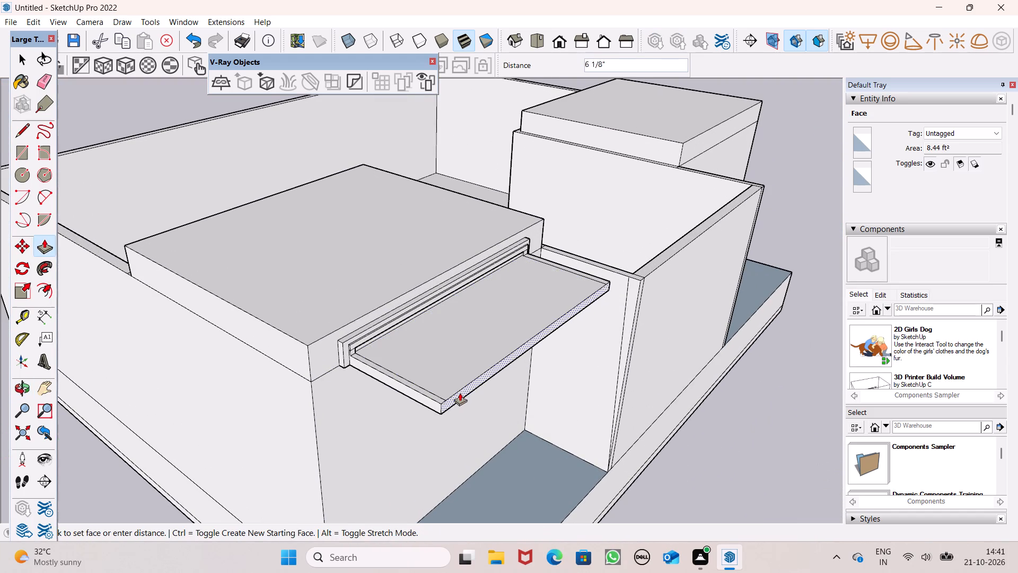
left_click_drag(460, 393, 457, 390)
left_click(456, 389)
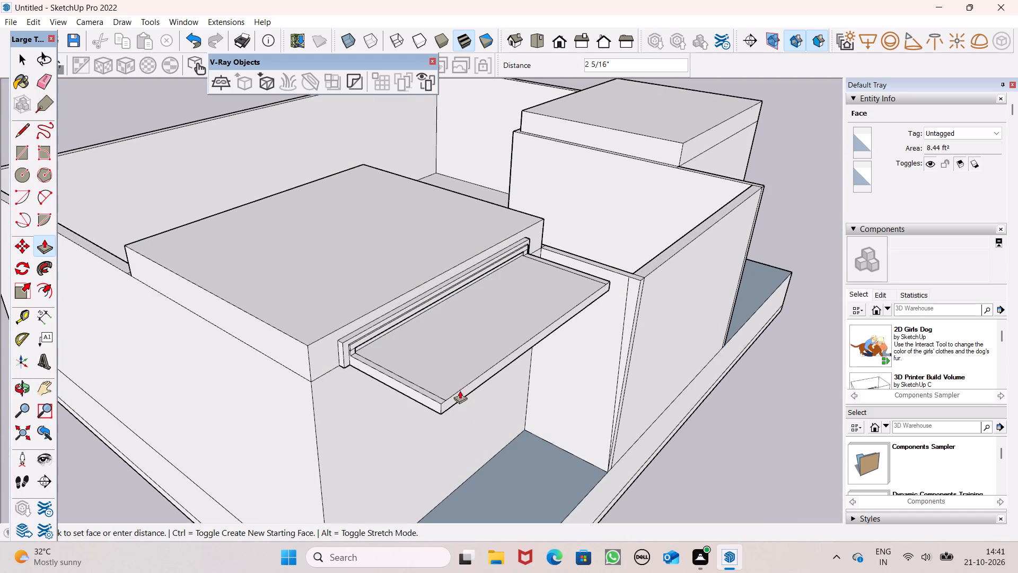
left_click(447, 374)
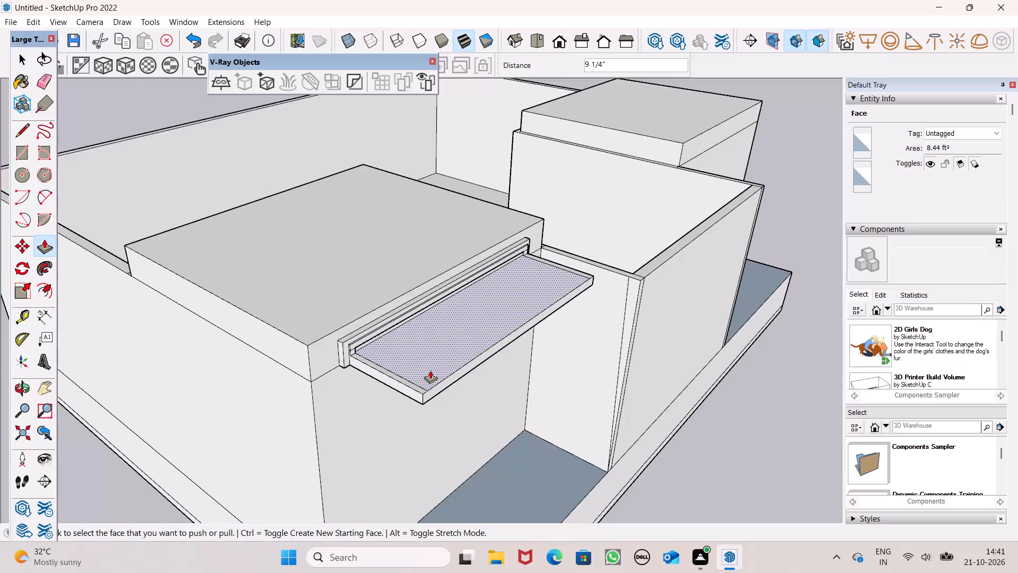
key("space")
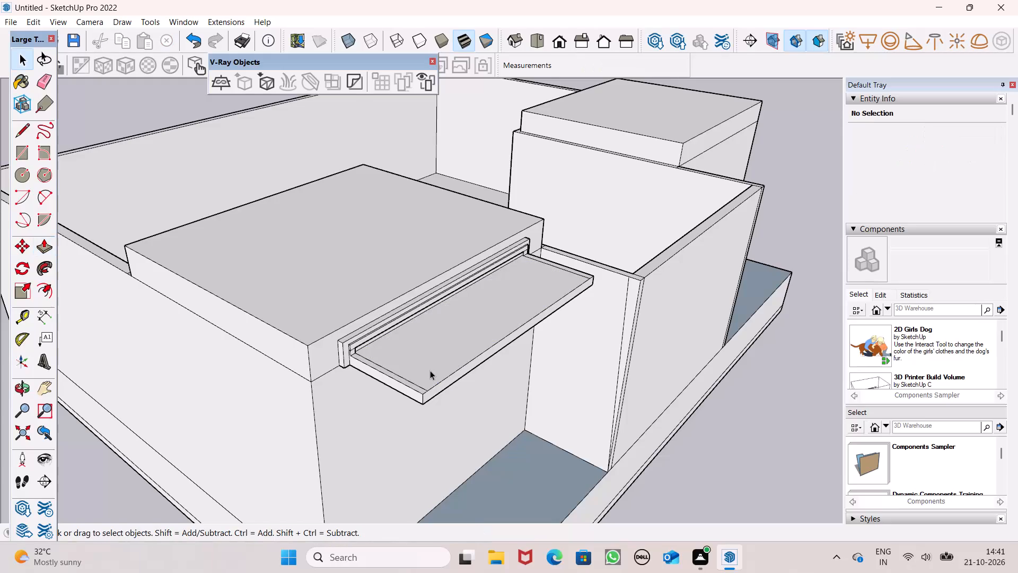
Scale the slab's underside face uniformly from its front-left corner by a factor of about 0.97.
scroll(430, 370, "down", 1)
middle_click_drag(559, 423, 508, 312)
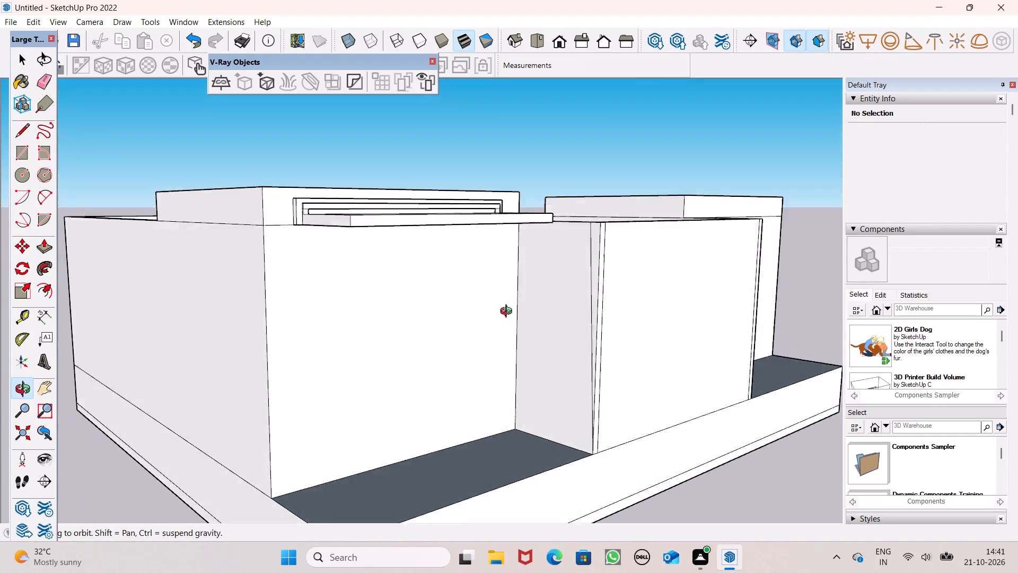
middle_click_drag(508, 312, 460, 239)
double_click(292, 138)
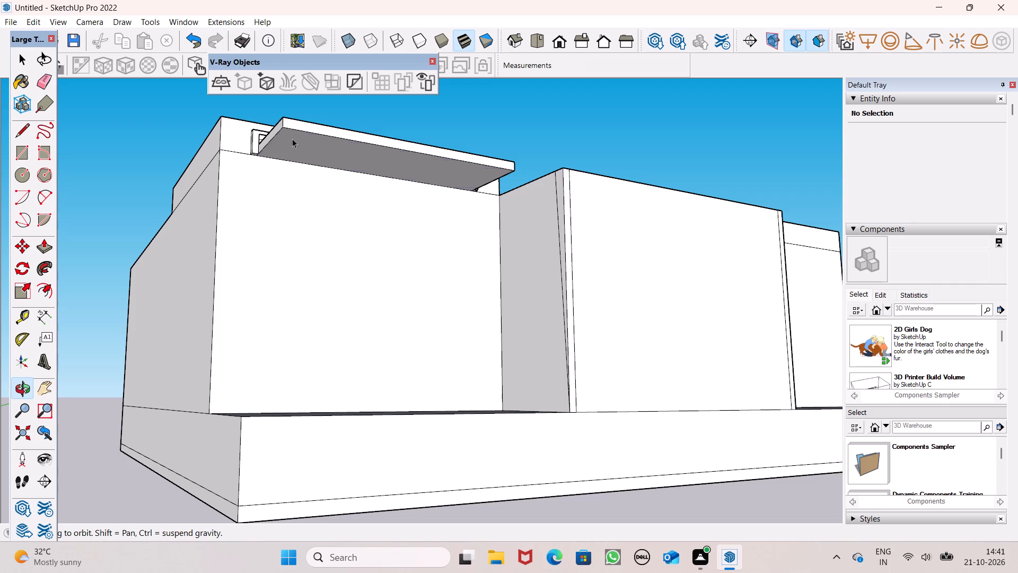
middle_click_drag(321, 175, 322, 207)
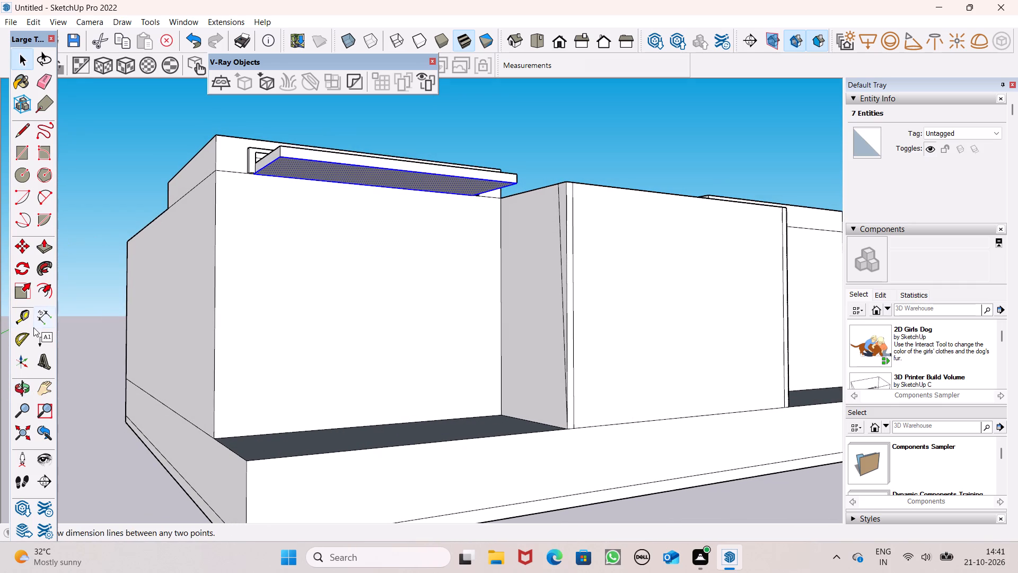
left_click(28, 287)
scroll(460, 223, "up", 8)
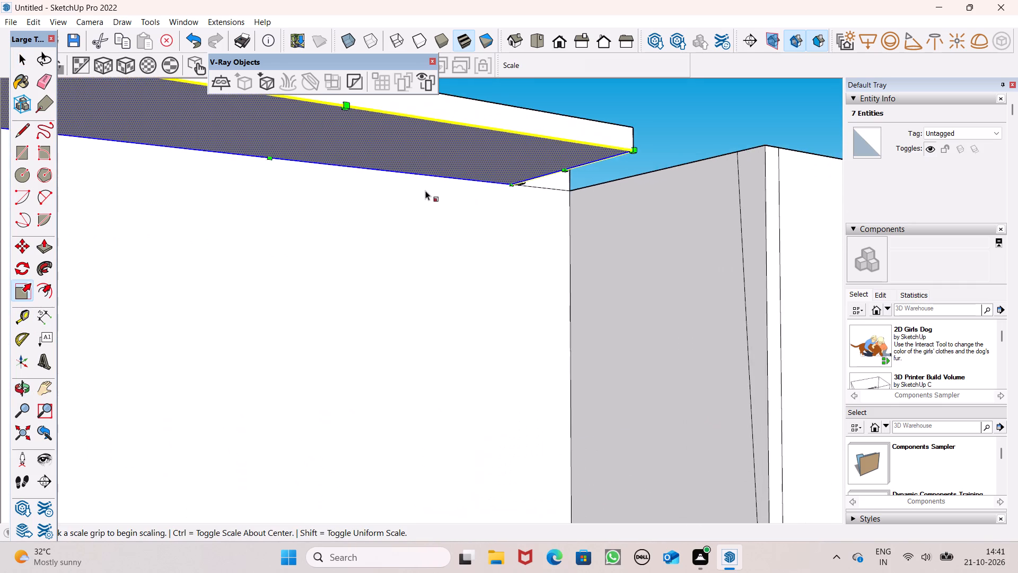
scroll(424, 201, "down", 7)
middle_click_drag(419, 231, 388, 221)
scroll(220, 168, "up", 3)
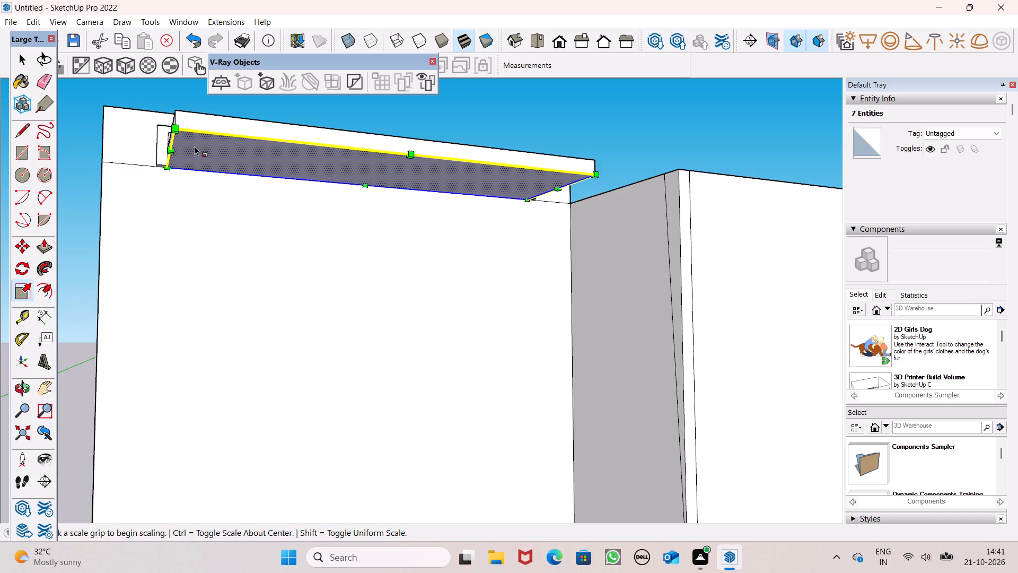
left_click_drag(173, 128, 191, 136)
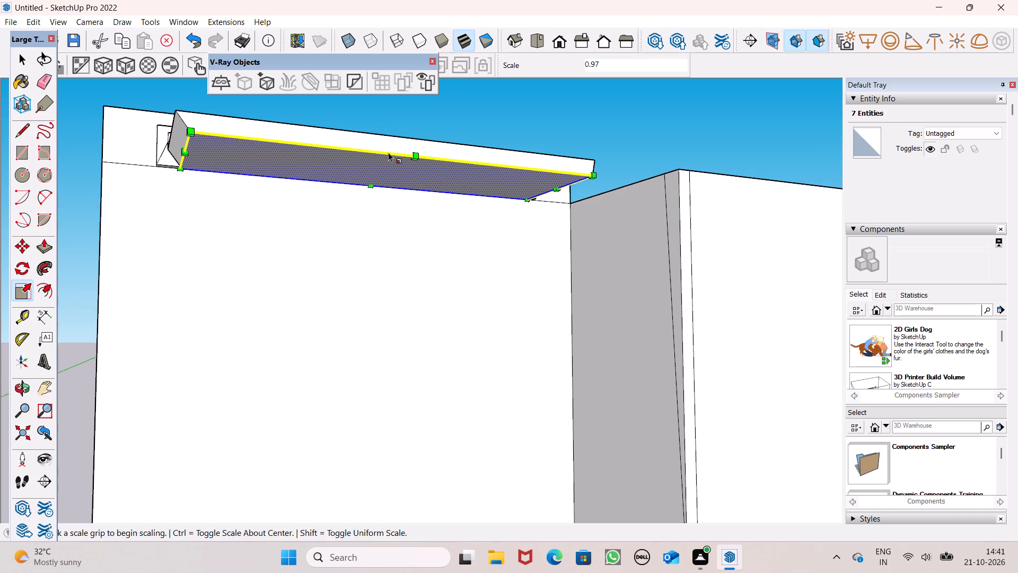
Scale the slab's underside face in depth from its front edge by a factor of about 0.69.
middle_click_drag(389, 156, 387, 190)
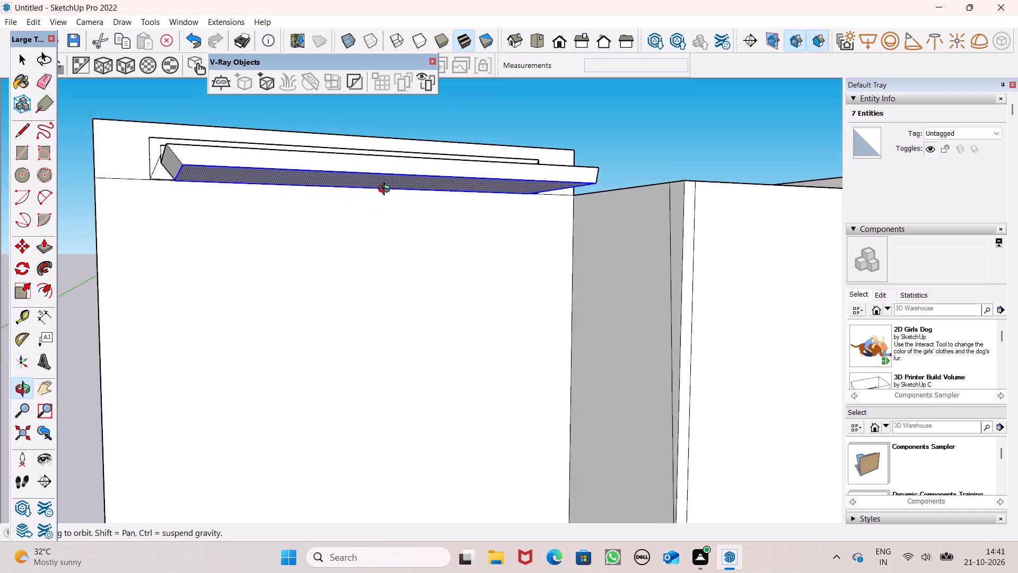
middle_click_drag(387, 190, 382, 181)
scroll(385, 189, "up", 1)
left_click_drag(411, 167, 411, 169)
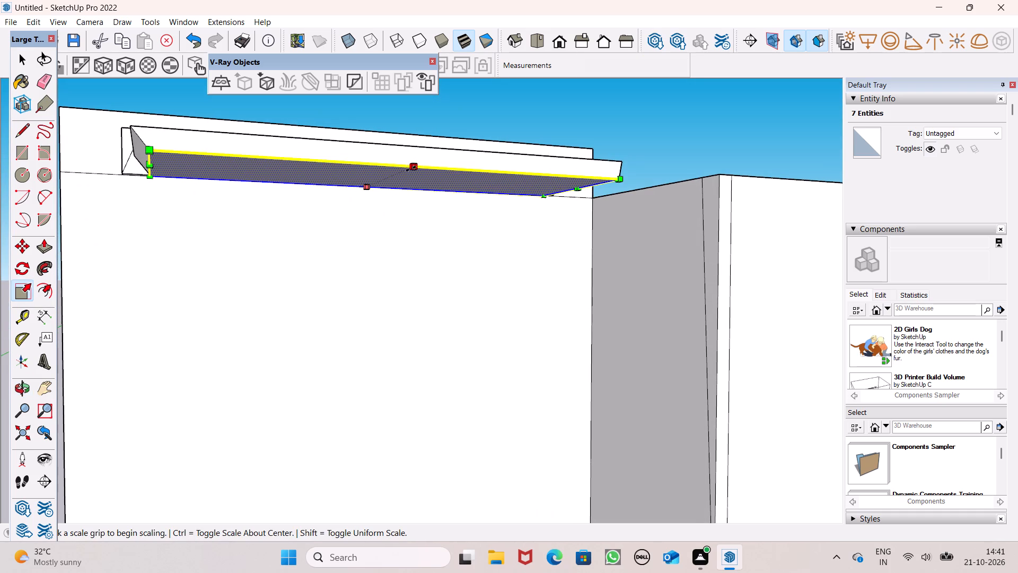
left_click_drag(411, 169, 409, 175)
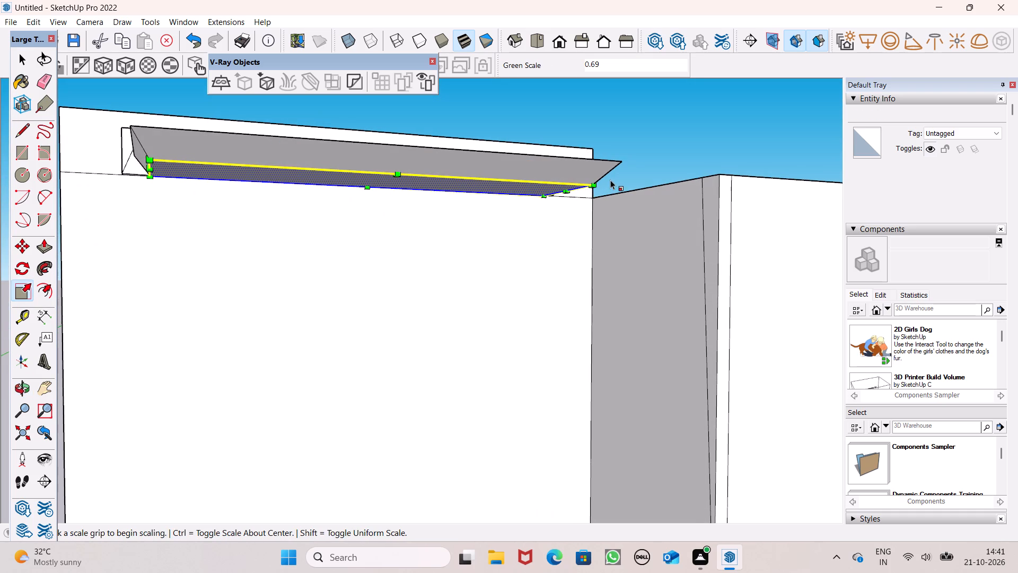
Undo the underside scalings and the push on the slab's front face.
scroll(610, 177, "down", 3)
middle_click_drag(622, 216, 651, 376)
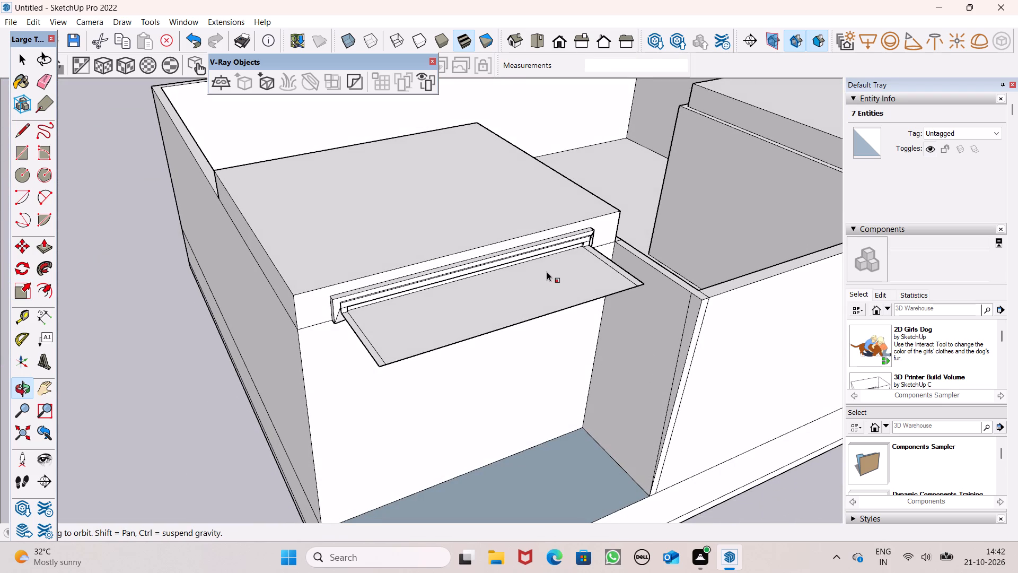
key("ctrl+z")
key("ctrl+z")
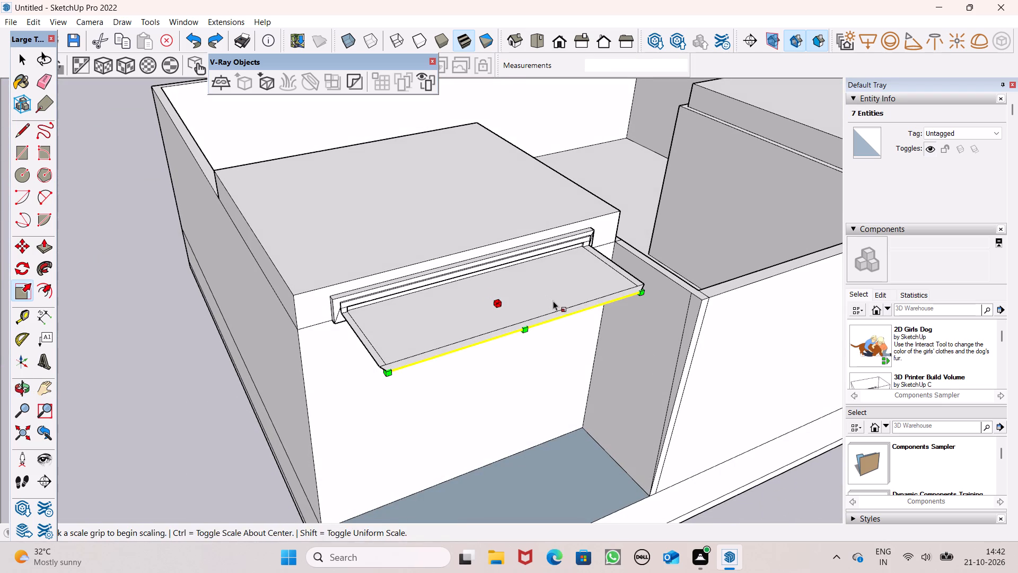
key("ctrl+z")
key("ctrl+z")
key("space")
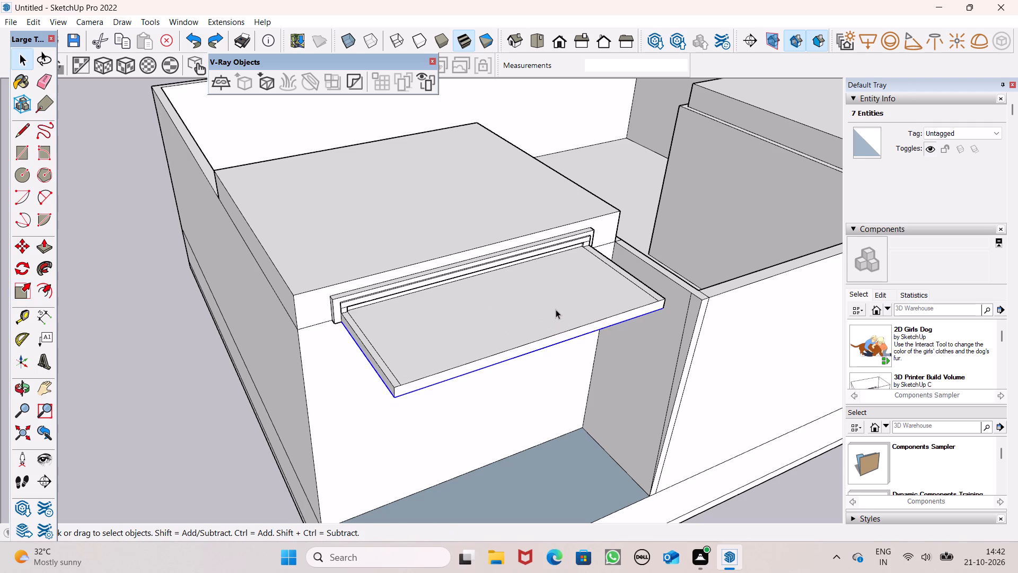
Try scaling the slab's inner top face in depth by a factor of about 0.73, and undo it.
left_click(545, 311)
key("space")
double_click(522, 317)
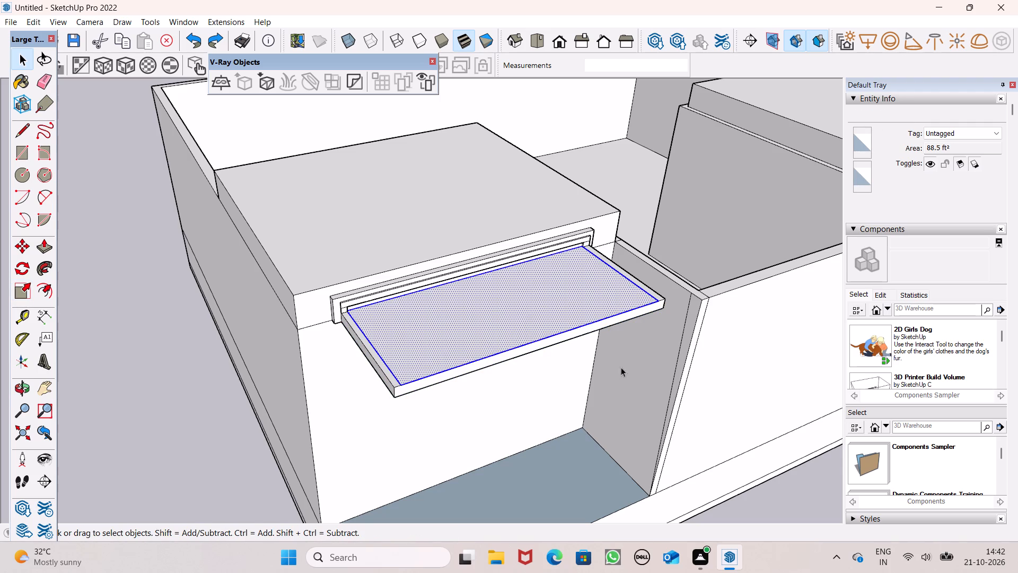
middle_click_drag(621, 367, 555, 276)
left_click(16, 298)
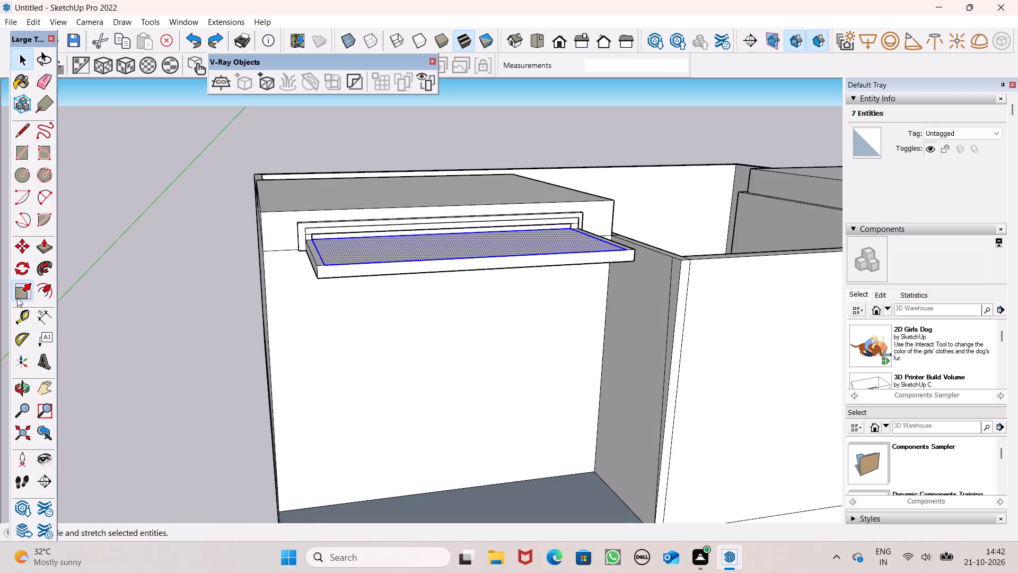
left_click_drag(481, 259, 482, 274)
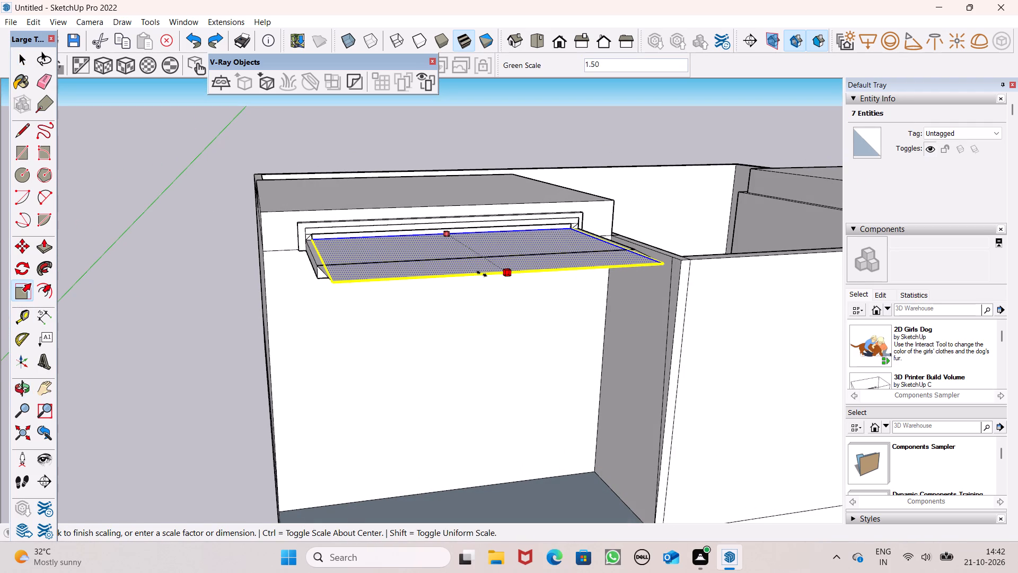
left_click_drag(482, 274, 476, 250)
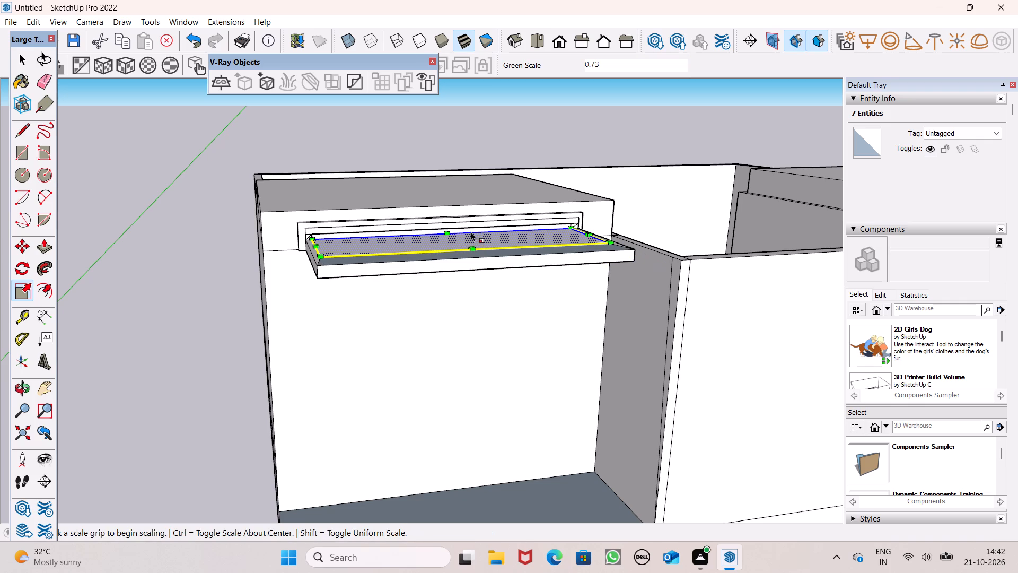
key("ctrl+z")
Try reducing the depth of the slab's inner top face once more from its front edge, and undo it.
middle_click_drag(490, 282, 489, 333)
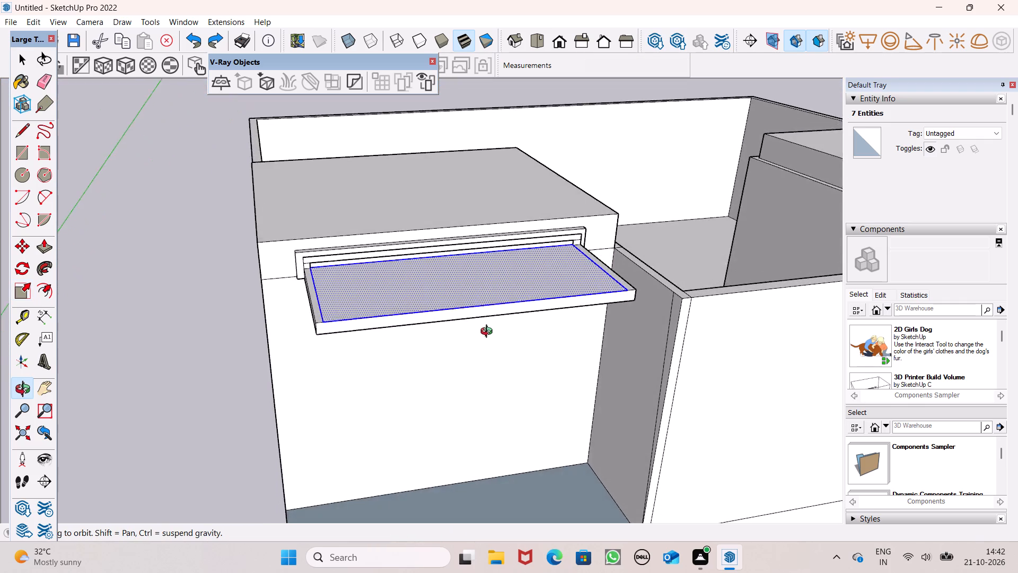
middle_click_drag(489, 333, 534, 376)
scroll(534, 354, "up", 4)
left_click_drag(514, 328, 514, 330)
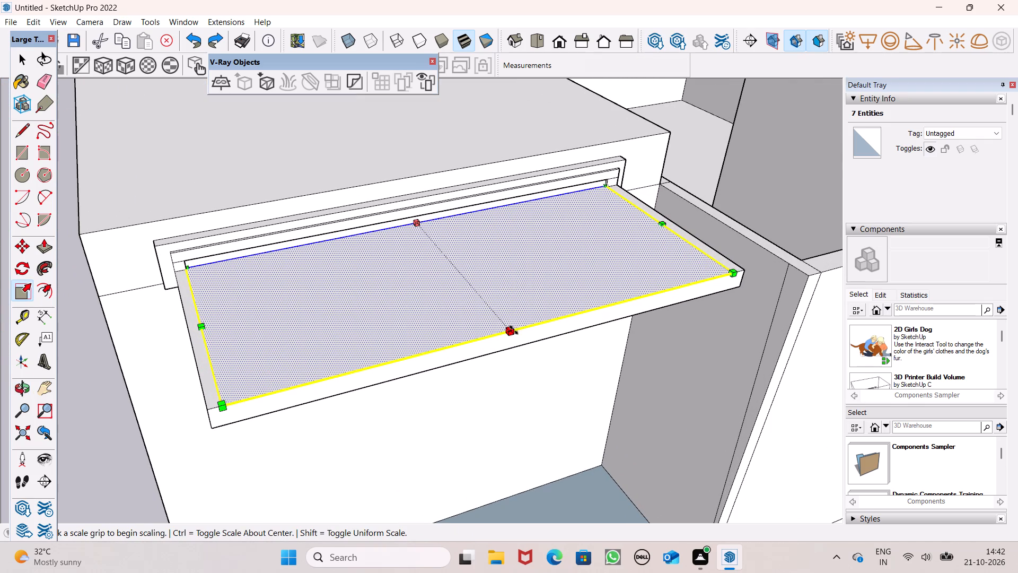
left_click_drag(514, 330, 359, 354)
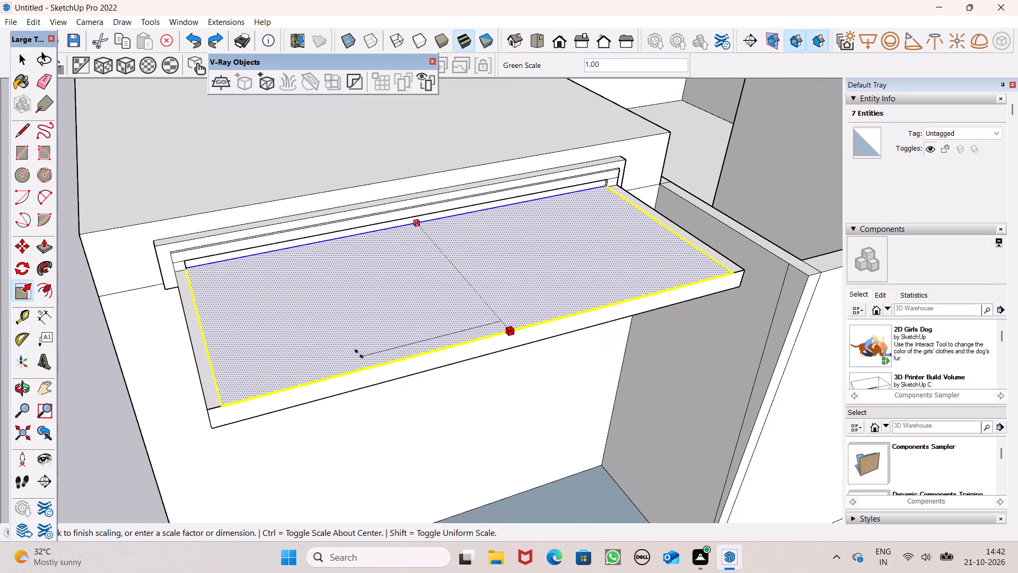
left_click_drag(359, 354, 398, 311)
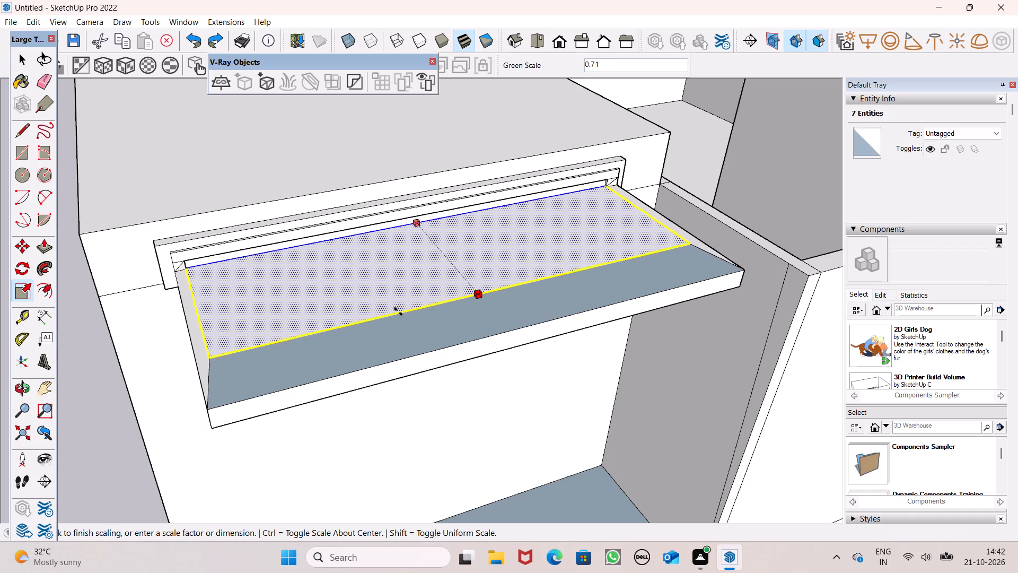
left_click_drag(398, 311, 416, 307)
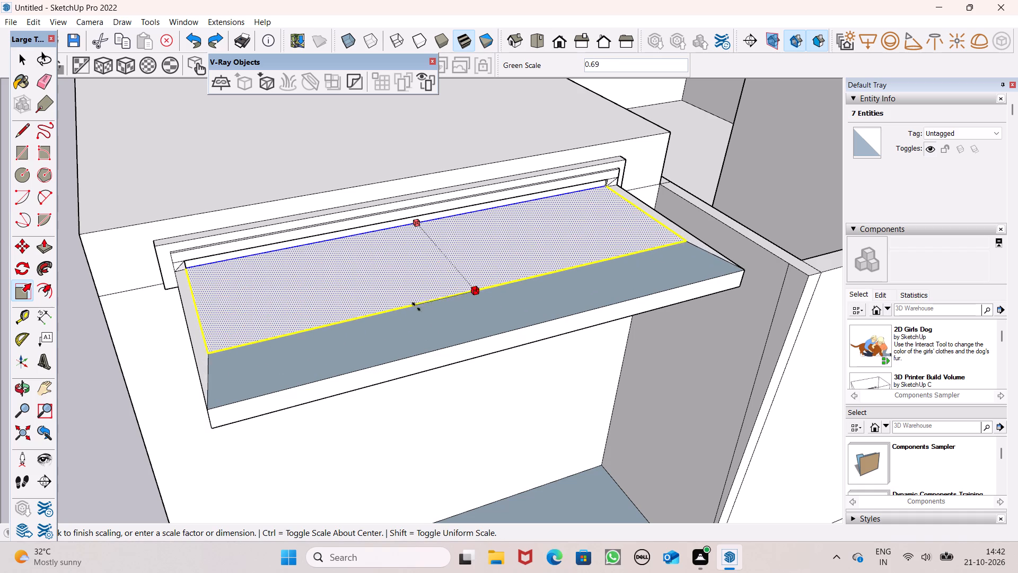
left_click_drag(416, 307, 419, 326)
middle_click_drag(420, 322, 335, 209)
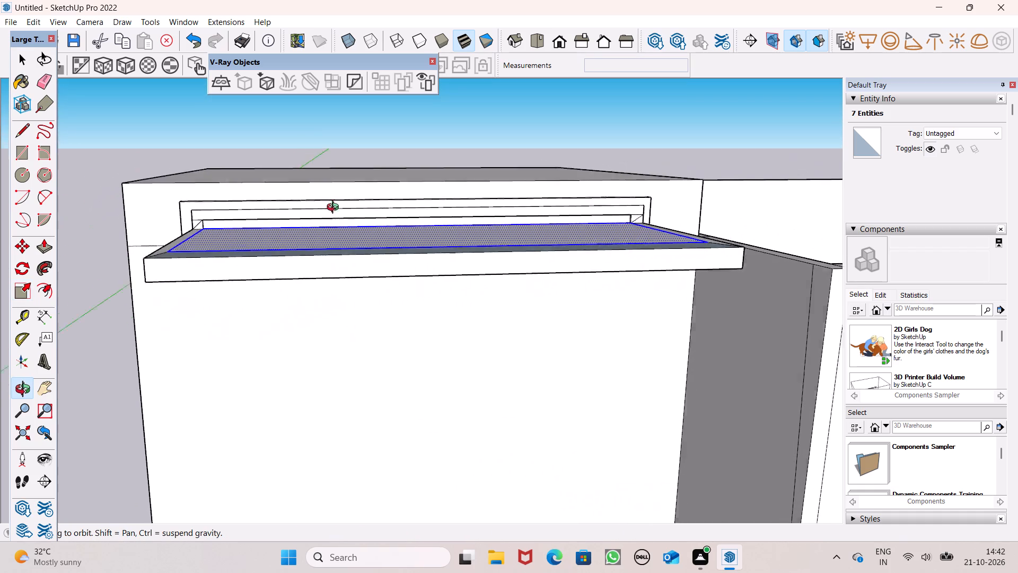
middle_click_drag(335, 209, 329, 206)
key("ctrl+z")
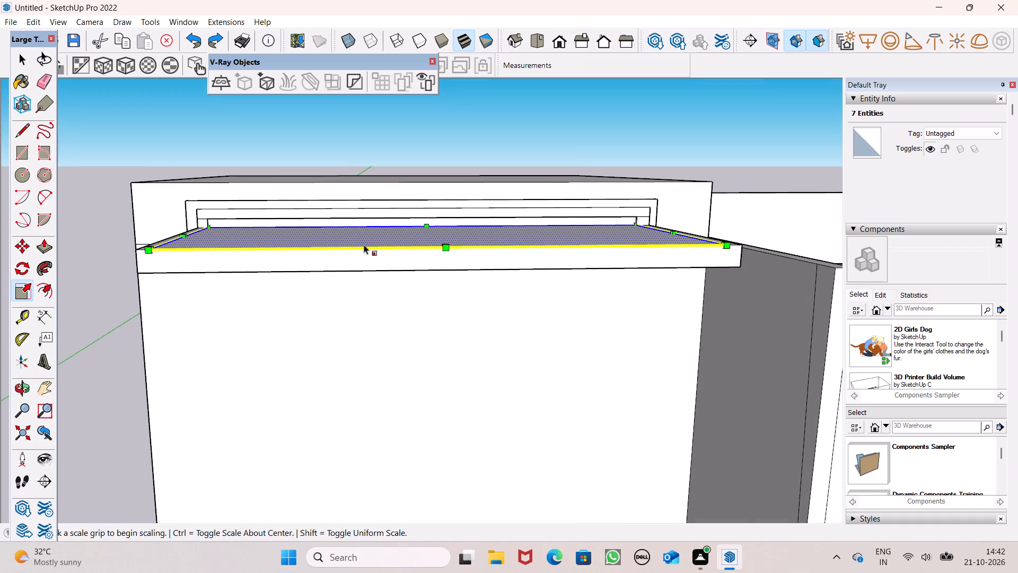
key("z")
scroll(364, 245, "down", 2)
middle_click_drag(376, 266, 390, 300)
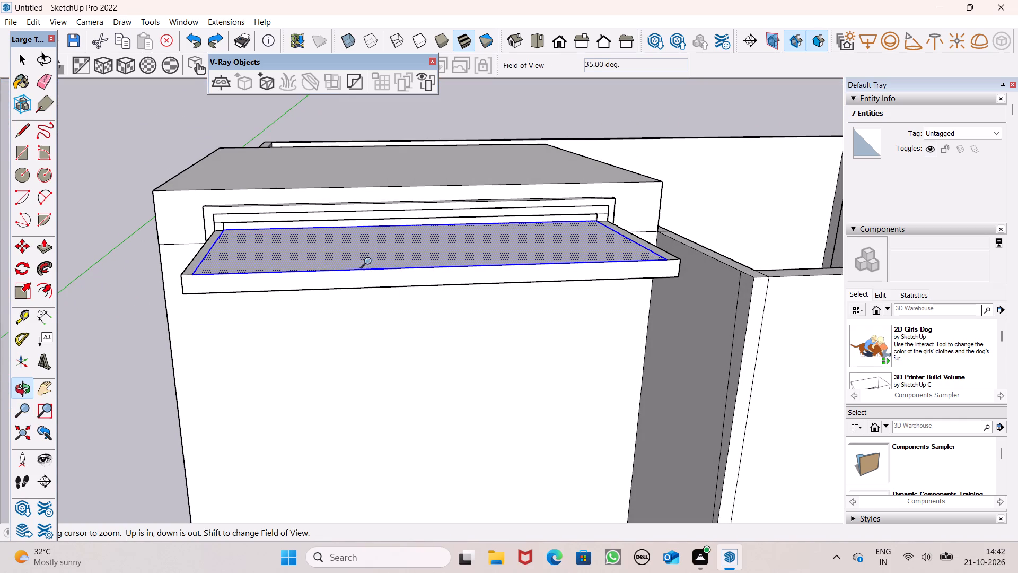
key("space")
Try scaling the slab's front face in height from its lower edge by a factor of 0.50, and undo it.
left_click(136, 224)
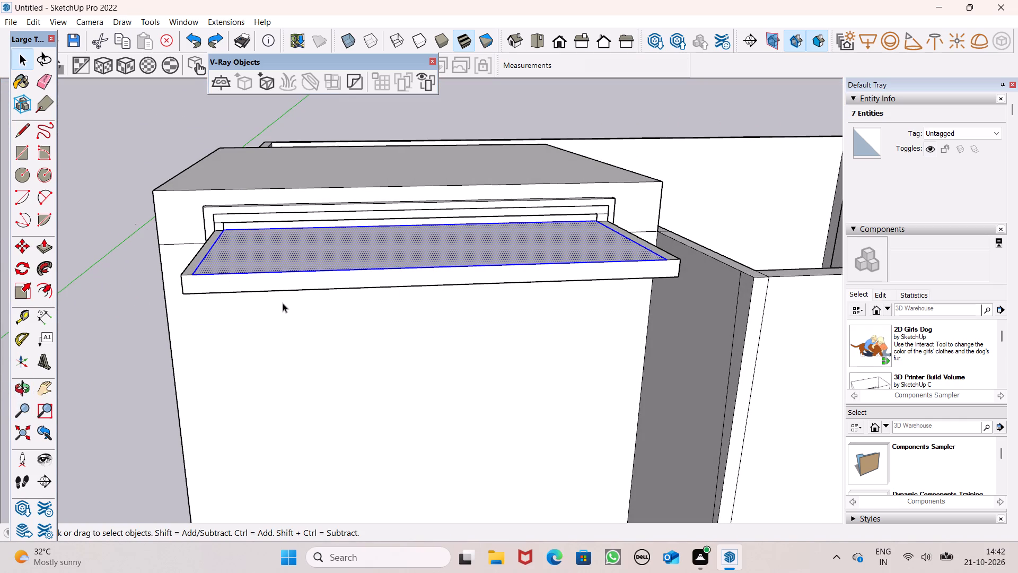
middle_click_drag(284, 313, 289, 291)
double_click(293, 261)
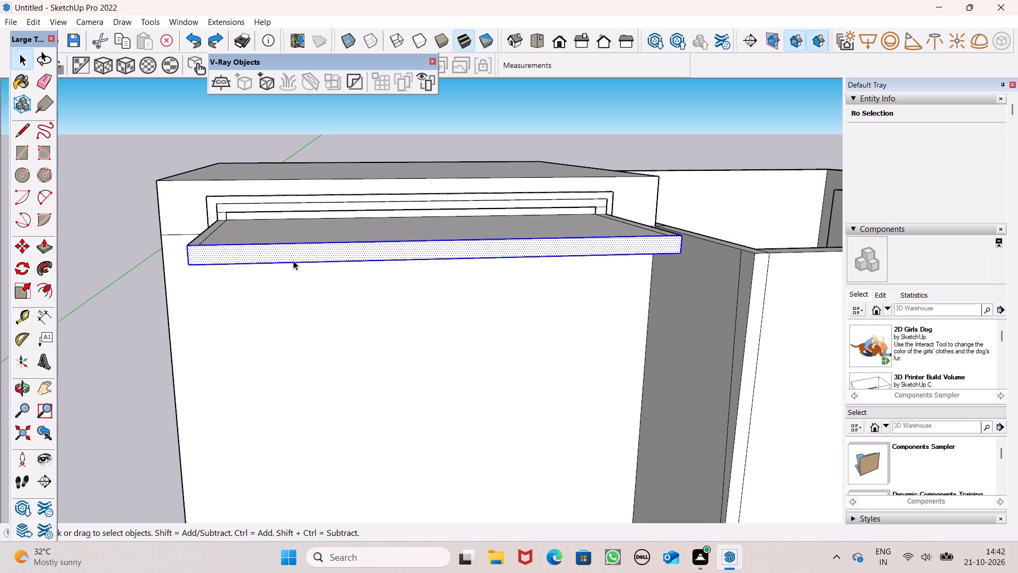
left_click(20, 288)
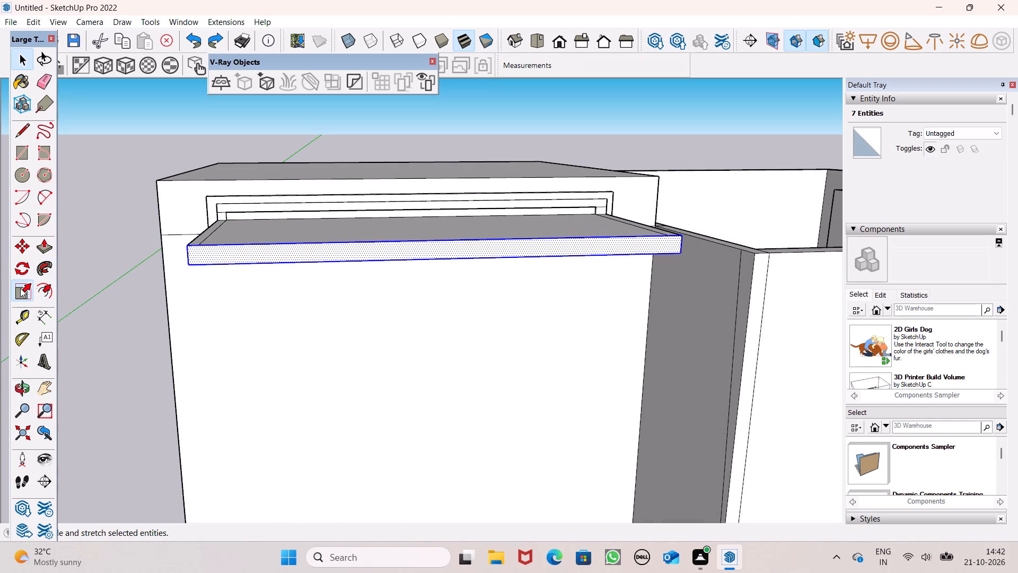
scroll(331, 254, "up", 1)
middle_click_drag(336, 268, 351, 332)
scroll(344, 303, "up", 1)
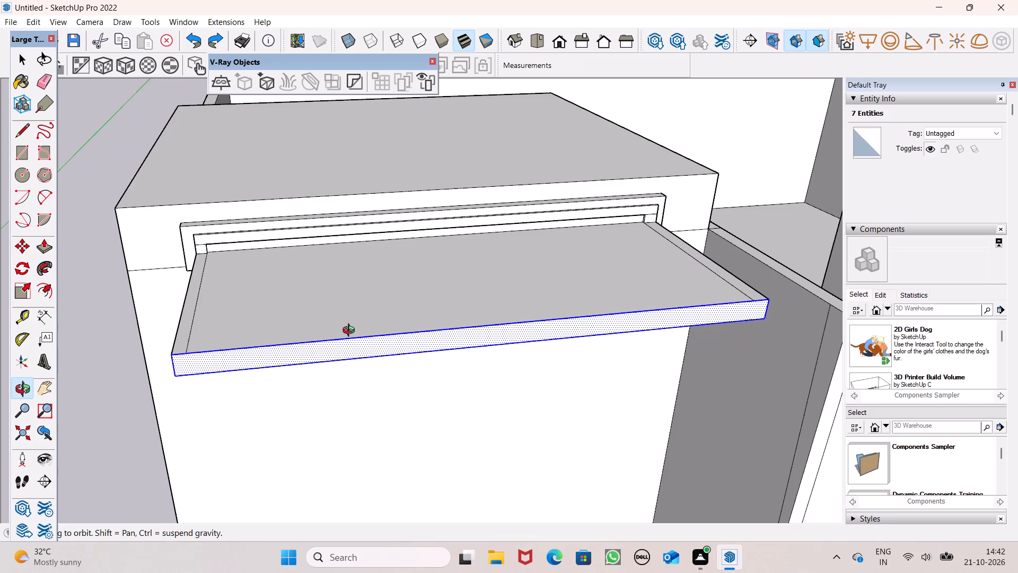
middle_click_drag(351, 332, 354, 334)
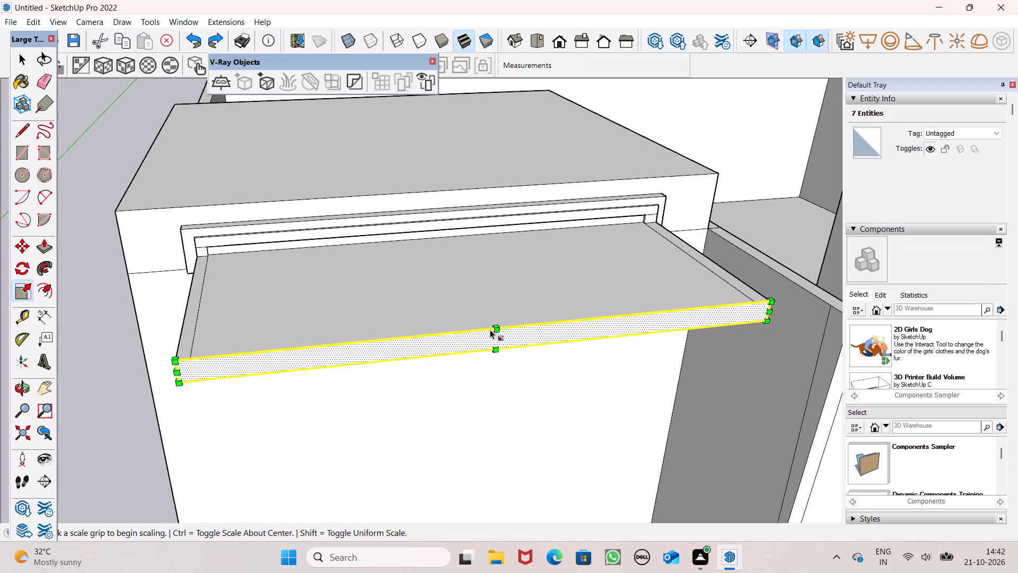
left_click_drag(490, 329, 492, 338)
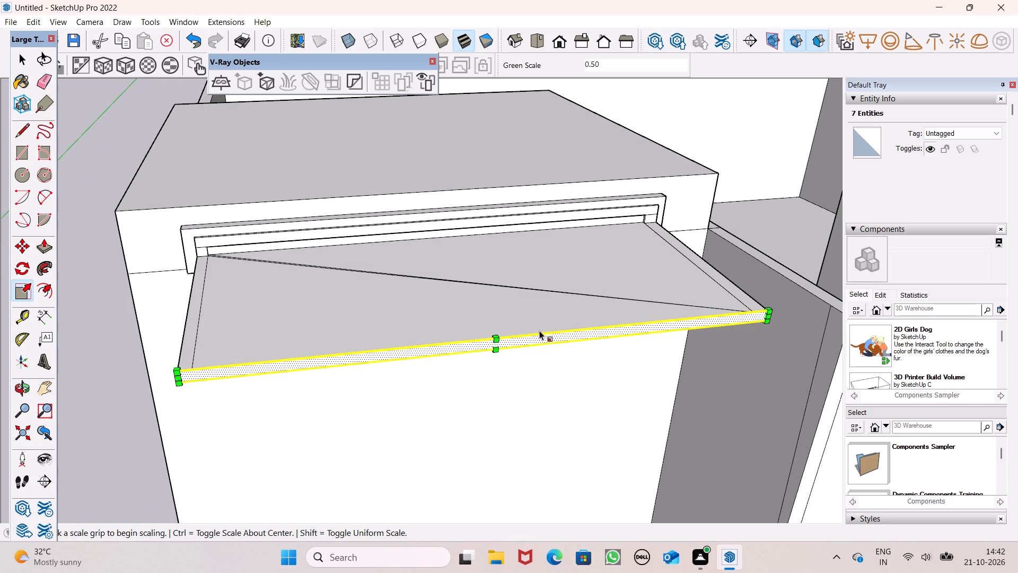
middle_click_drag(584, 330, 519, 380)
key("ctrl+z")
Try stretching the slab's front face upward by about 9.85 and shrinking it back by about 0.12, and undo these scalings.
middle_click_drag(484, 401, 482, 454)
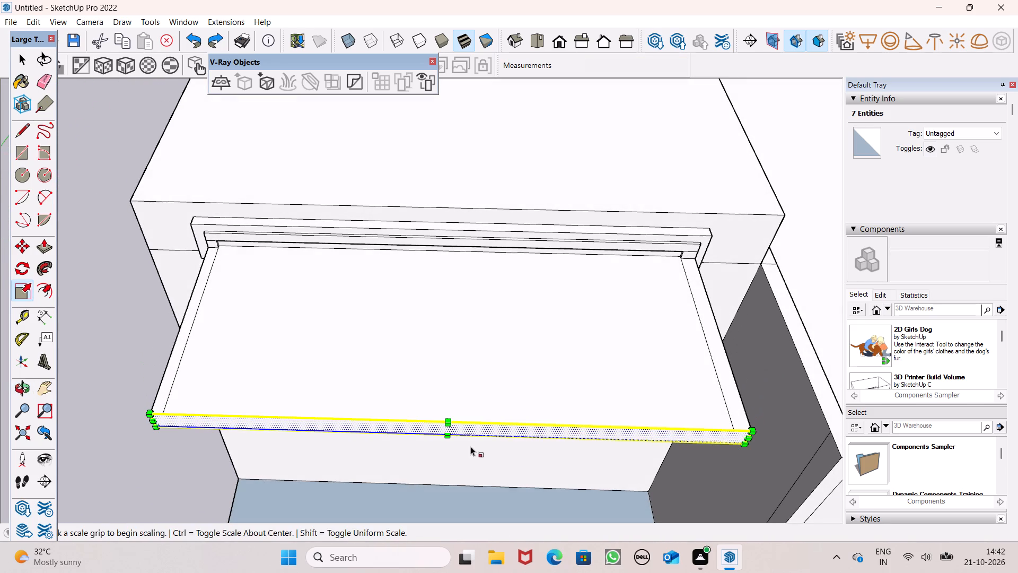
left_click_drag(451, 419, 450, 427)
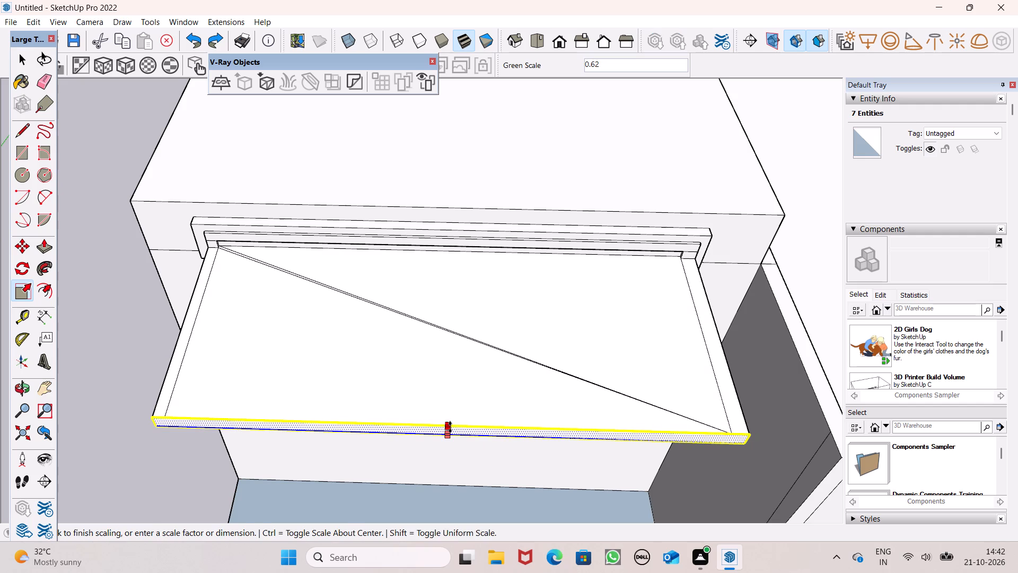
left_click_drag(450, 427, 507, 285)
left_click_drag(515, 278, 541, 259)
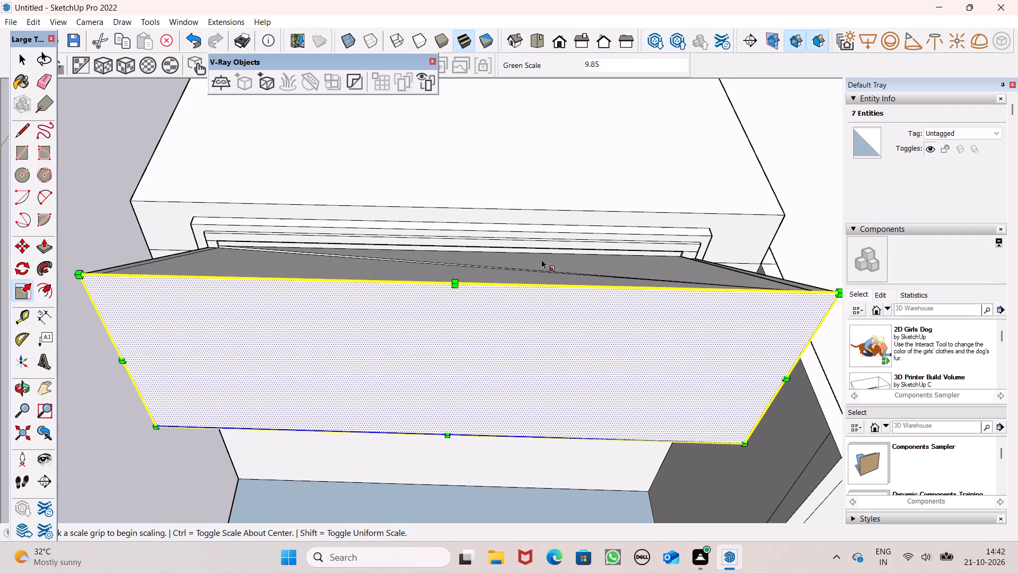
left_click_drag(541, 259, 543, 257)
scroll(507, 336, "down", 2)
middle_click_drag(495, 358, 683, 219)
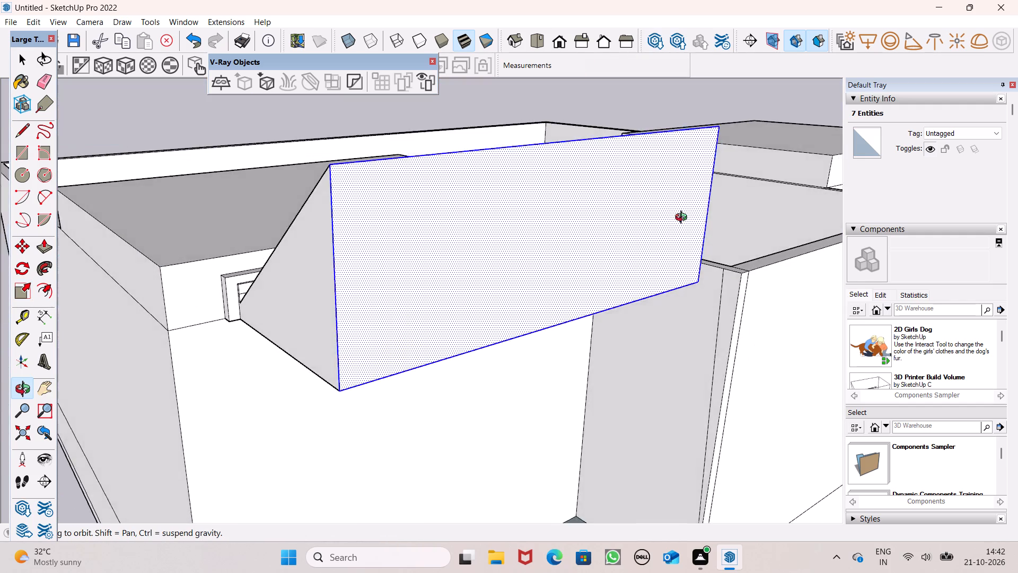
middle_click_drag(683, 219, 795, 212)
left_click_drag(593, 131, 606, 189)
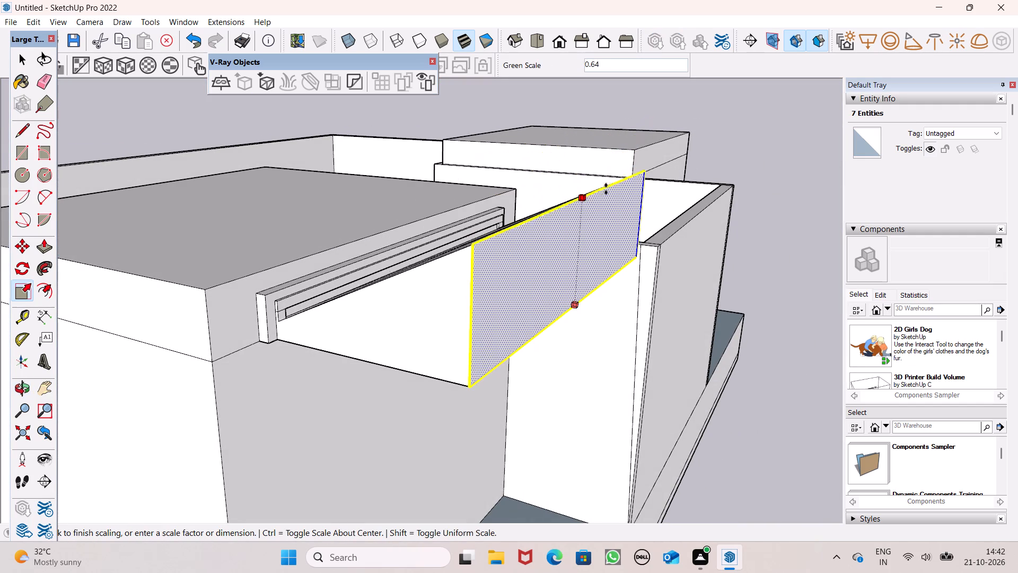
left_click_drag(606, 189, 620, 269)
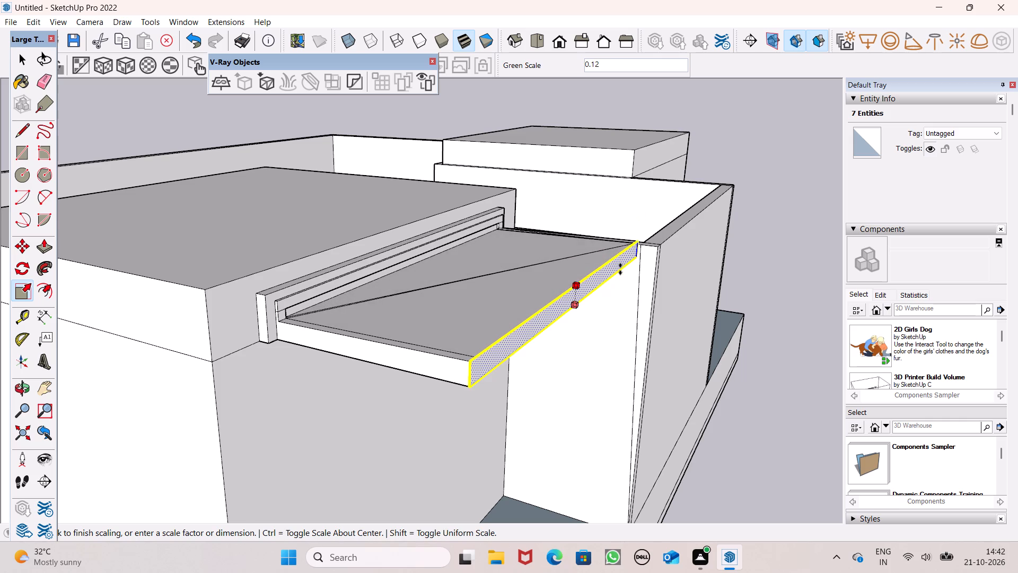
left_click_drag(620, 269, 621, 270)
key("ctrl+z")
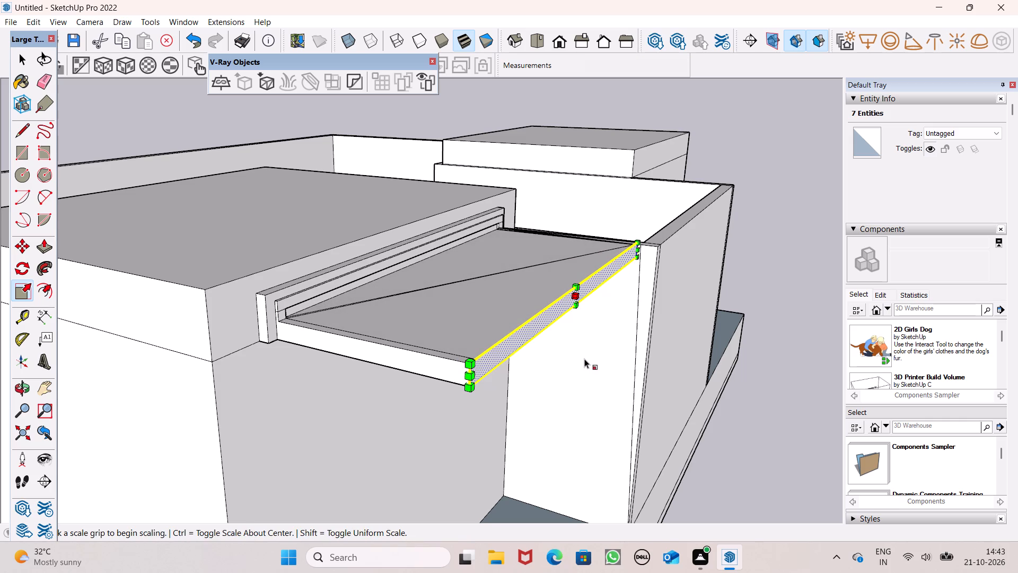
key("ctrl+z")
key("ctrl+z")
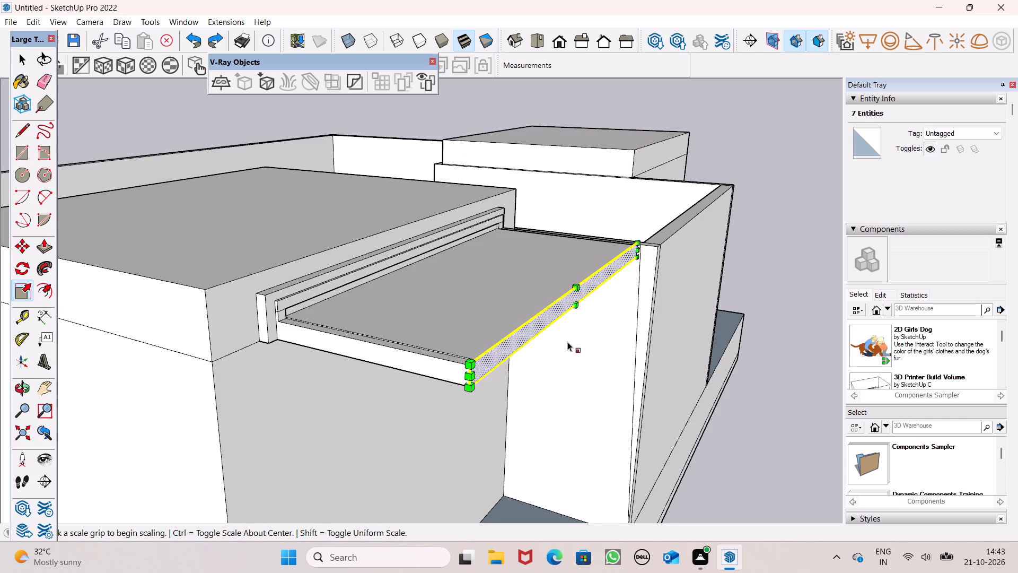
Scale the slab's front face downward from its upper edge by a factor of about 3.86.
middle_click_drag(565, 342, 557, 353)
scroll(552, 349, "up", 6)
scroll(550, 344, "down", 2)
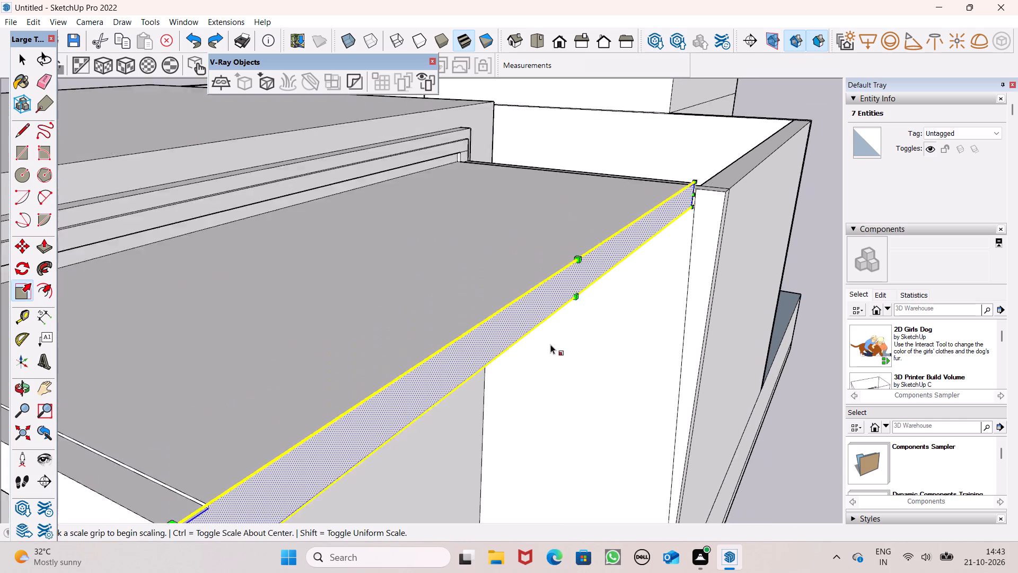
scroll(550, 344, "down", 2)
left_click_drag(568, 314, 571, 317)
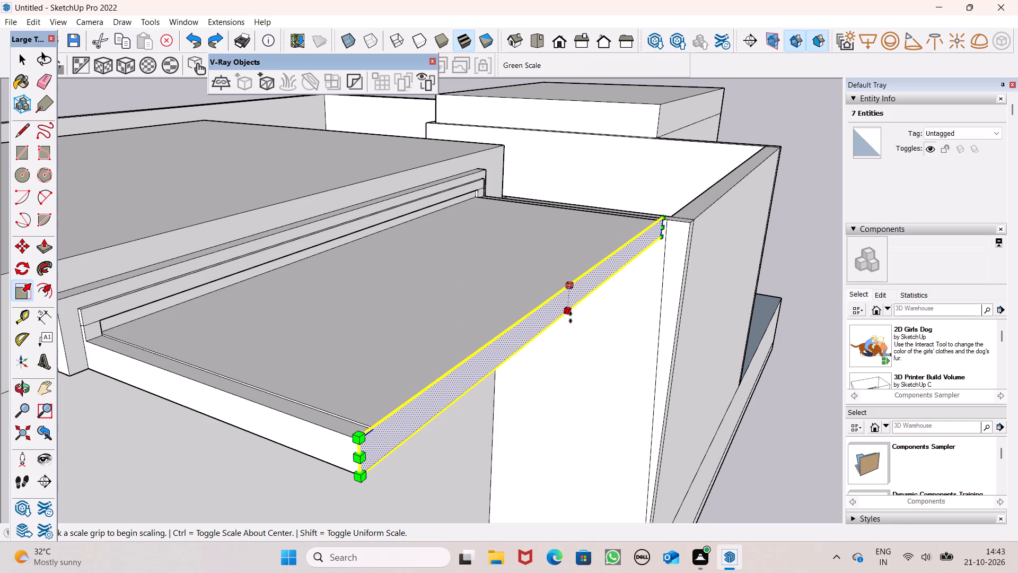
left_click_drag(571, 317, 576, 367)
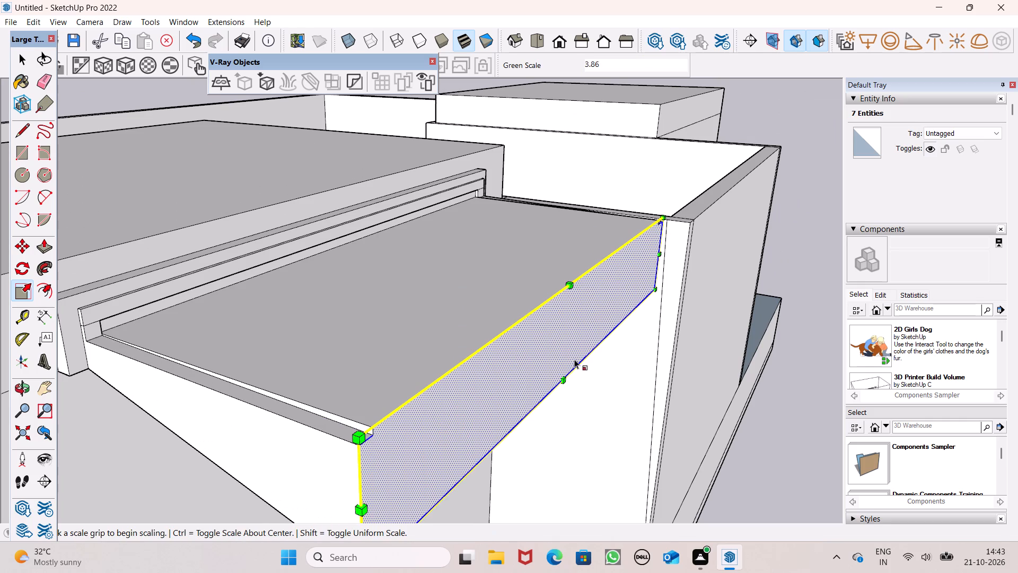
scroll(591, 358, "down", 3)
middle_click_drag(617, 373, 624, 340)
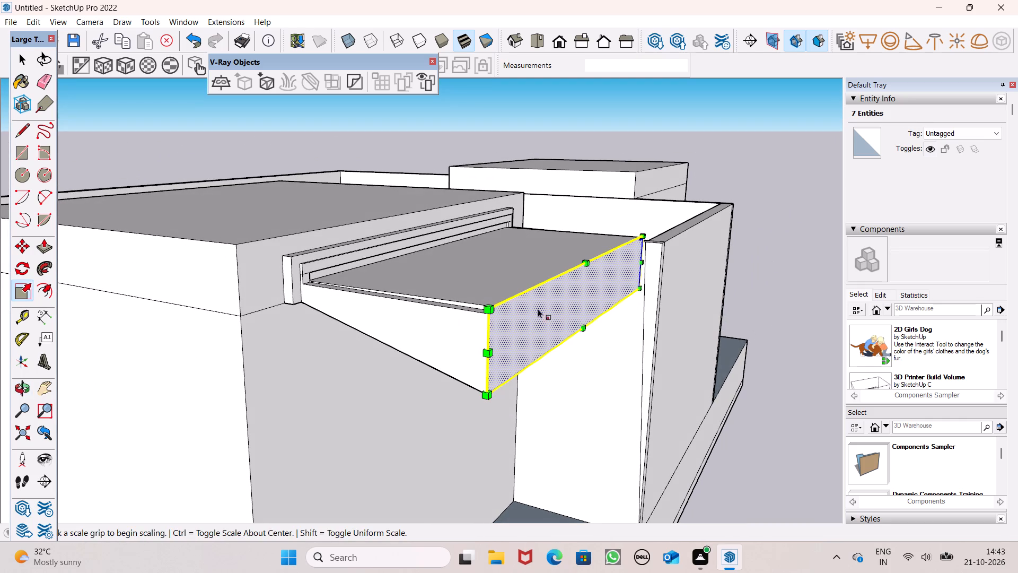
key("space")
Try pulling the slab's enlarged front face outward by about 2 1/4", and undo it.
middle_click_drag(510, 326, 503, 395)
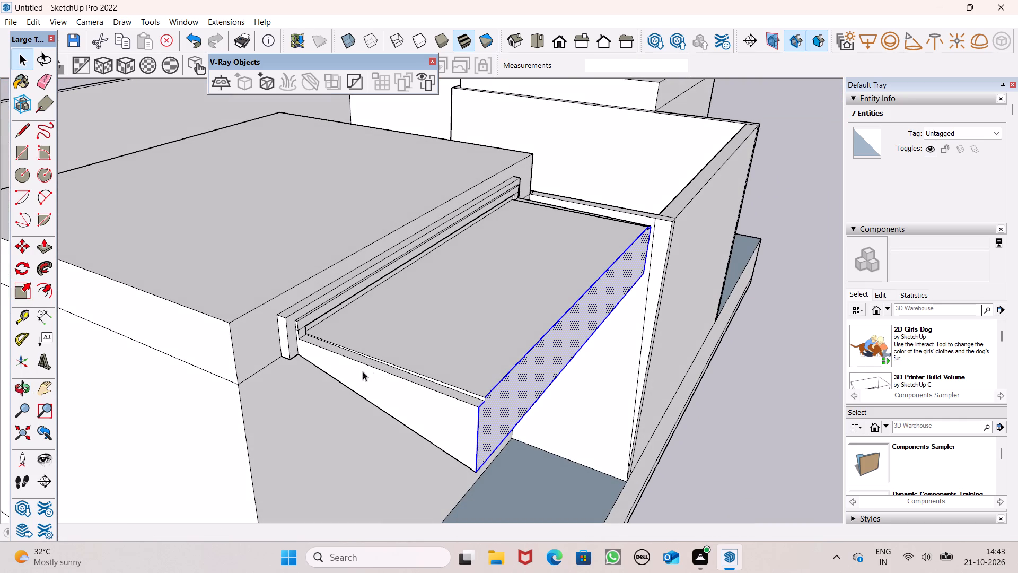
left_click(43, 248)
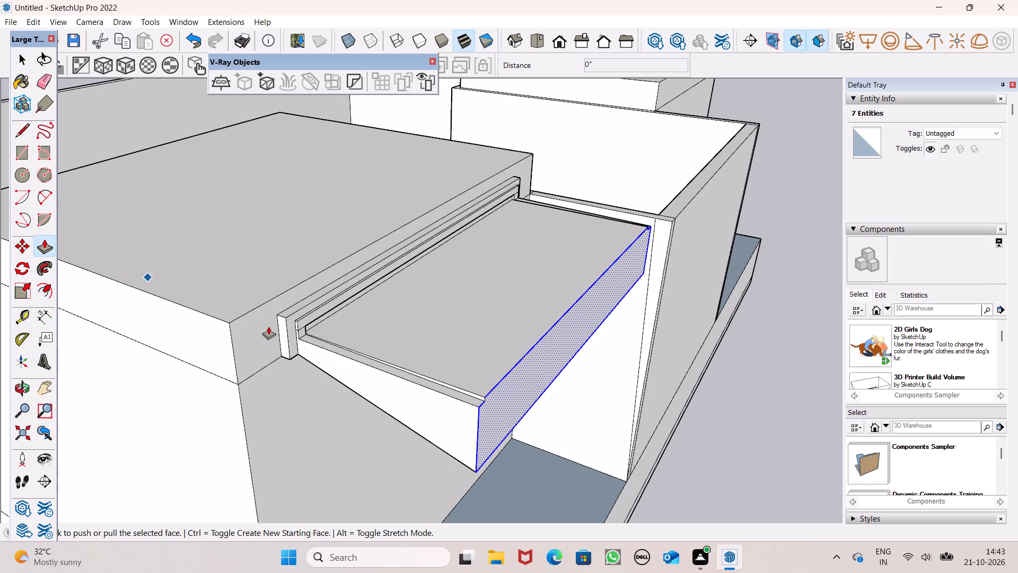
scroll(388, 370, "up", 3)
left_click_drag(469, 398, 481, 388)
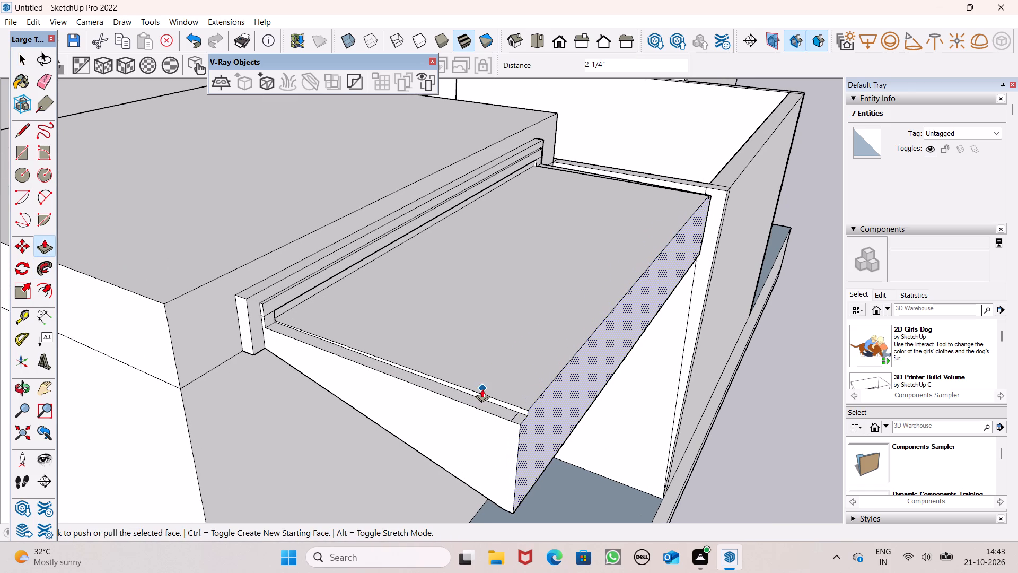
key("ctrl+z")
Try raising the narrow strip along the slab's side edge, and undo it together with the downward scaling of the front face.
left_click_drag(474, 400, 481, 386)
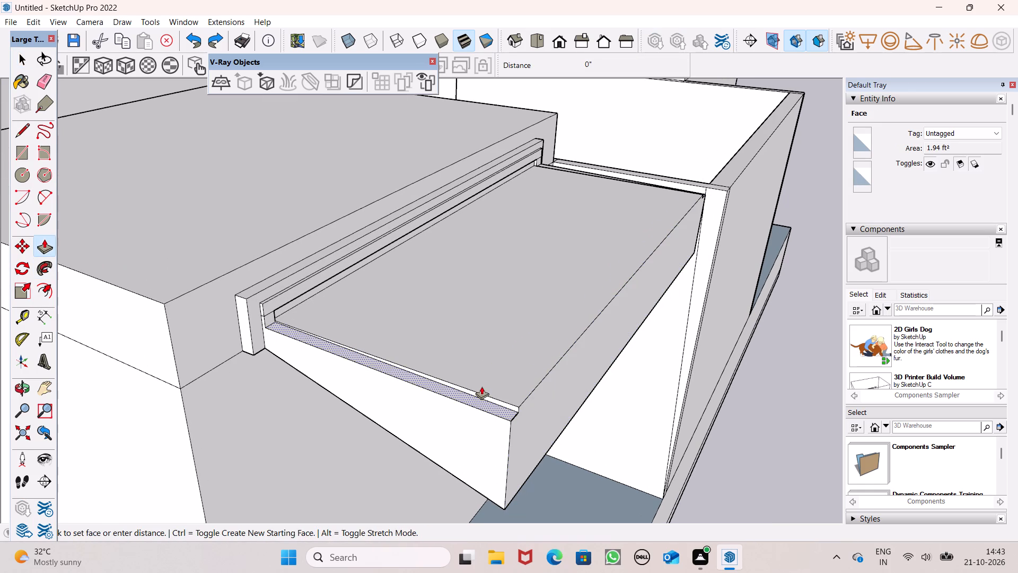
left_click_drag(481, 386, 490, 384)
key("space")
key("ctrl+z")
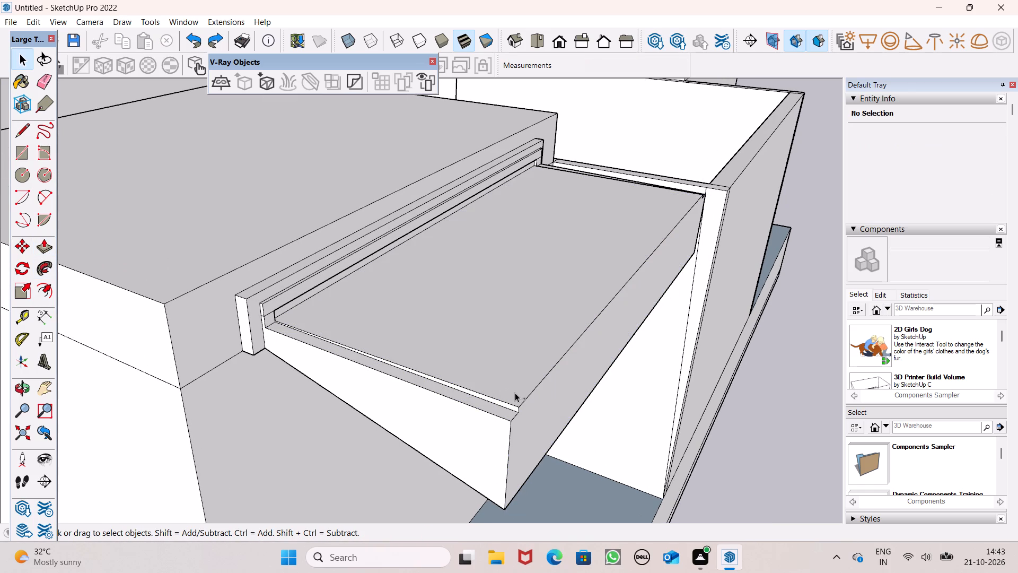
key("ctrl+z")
Push/Pull the narrow top strip along one side of the slab up 3/8", level with the inner top face.
middle_click_drag(505, 400, 476, 429)
scroll(459, 416, "up", 6)
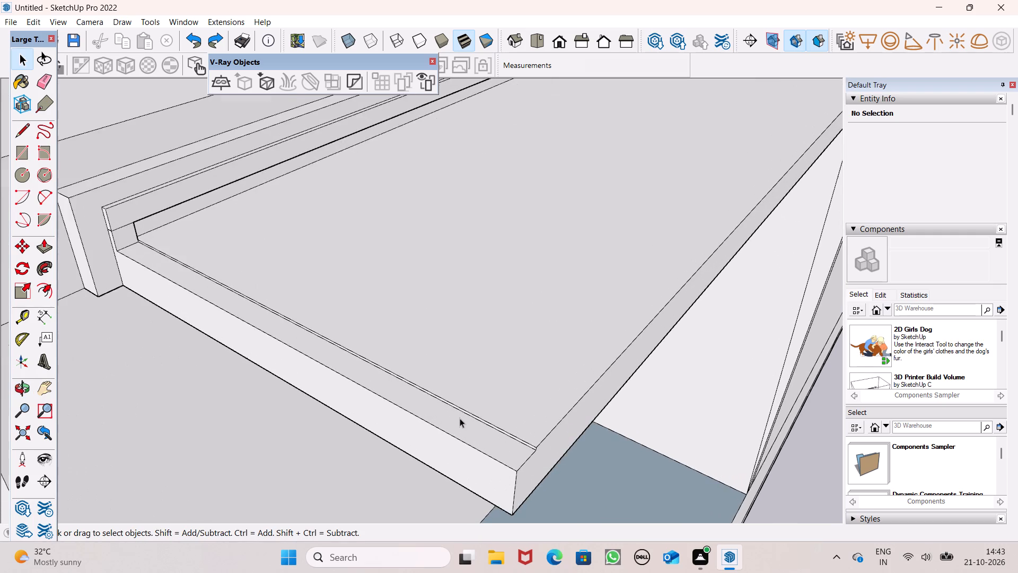
scroll(460, 418, "up", 1)
scroll(472, 396, "down", 7)
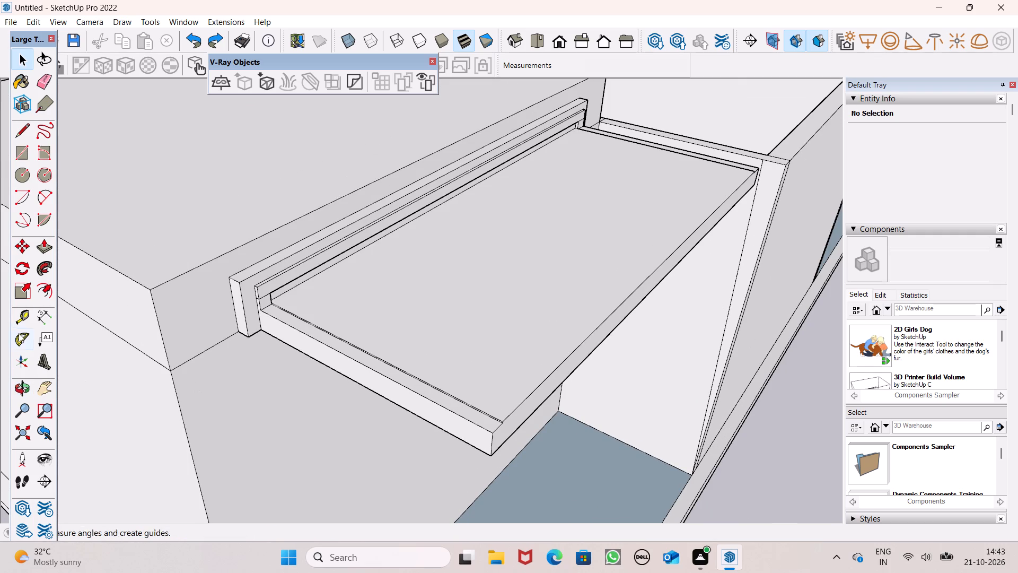
double_click(46, 255)
scroll(474, 415, "up", 5)
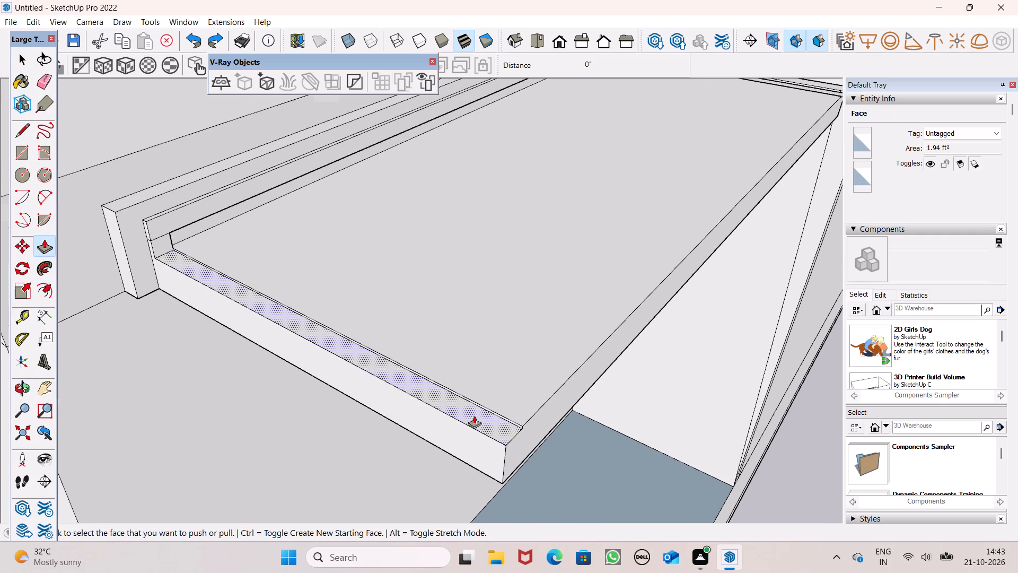
scroll(534, 395, "up", 5)
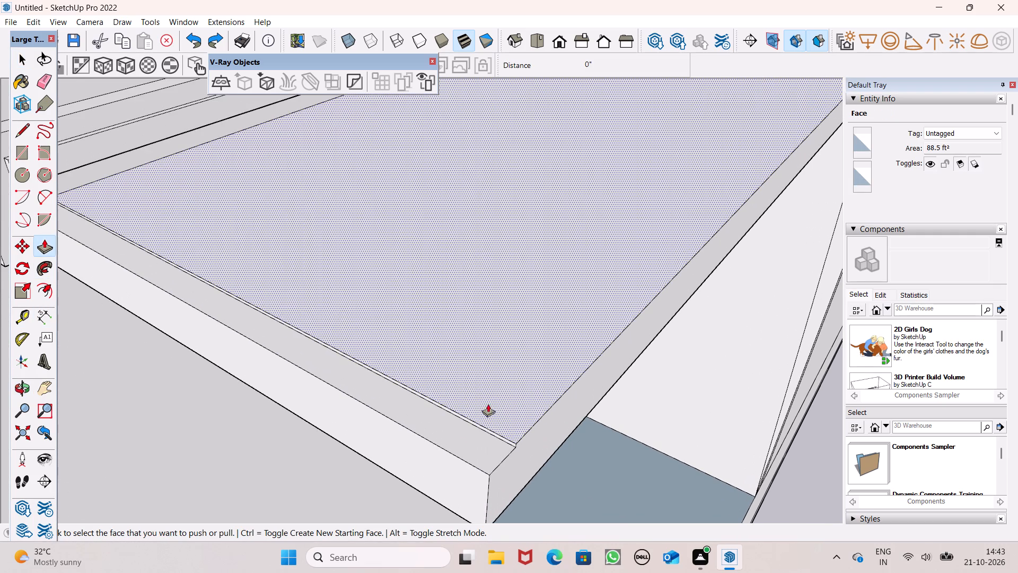
left_click_drag(437, 435, 522, 417)
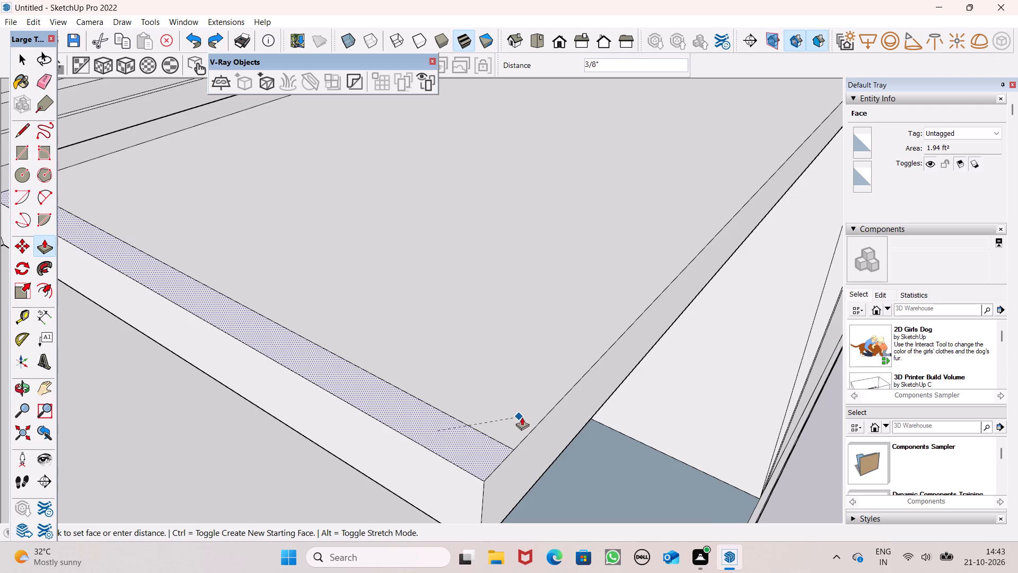
left_click_drag(522, 417, 524, 417)
Push/Pull the matching top strip along the slab's opposite side up 3/8", level with the inner top face.
scroll(345, 397, "down", 5)
scroll(461, 357, "down", 4)
middle_click_drag(499, 397, 368, 383)
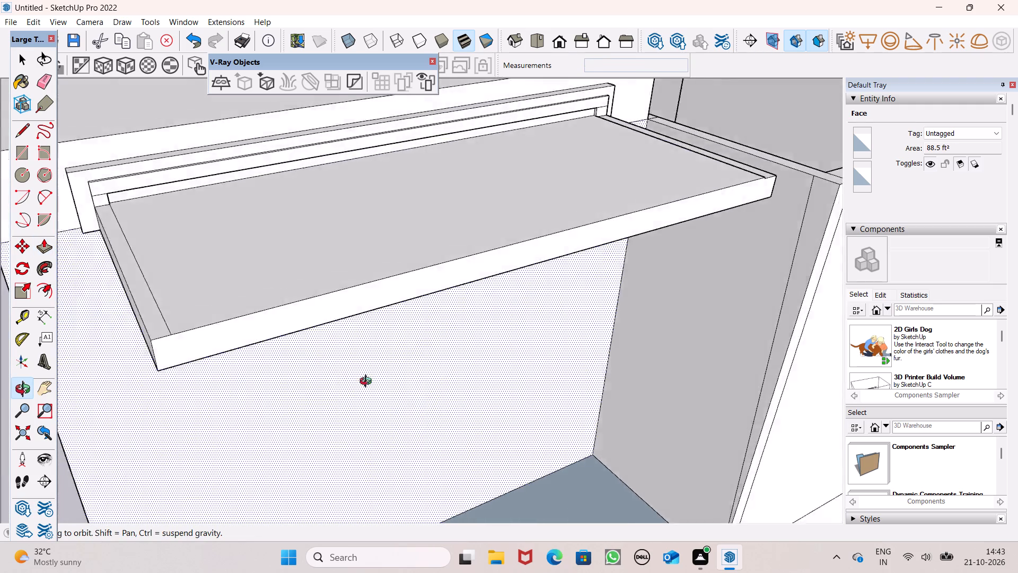
middle_click_drag(368, 383, 2, 387)
scroll(341, 292, "up", 1)
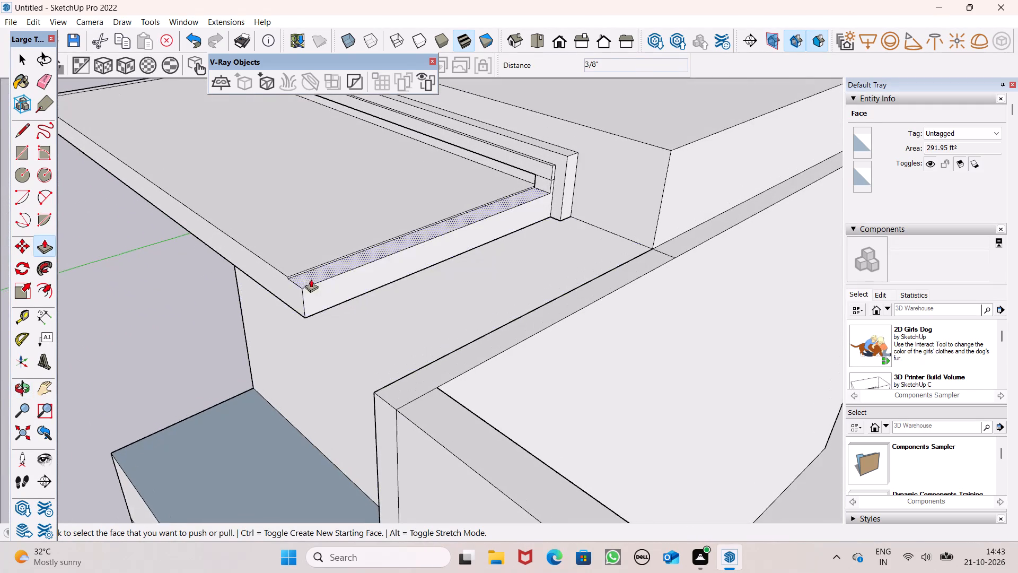
scroll(288, 272, "up", 5)
middle_click_drag(314, 313, 352, 377)
scroll(341, 333, "up", 4)
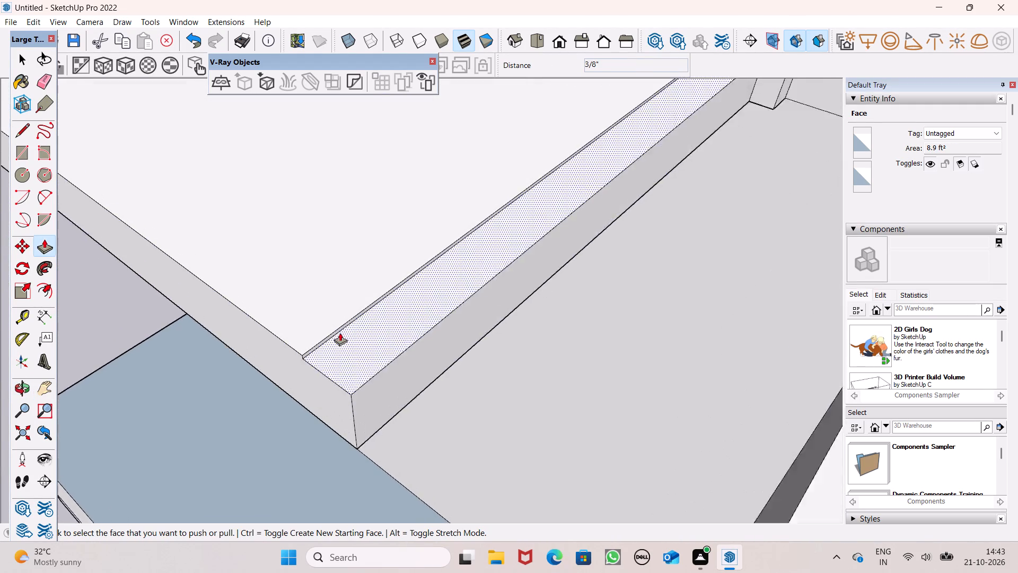
scroll(340, 333, "up", 11)
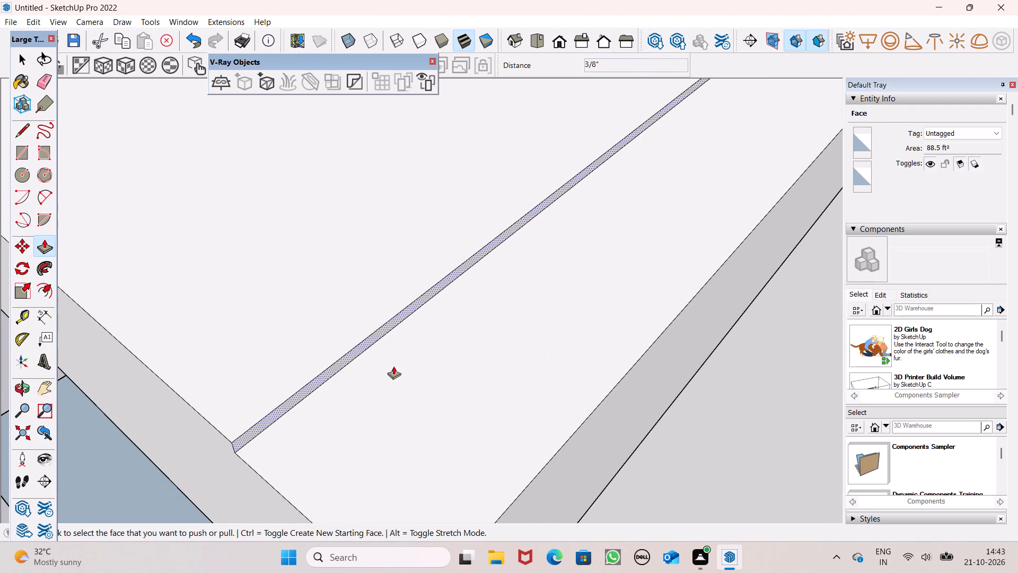
left_click_drag(403, 370, 325, 363)
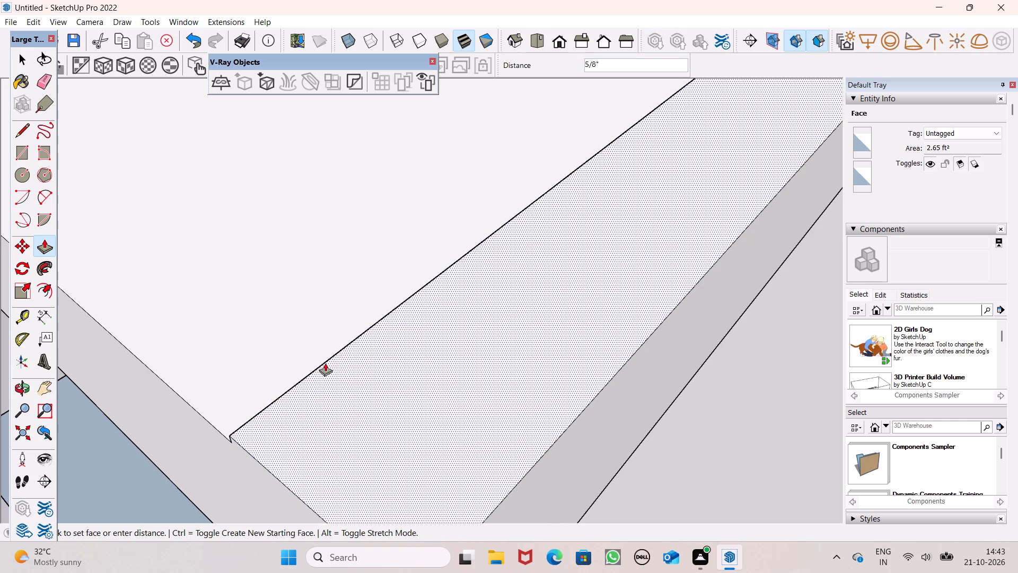
left_click_drag(325, 363, 256, 385)
scroll(497, 361, "down", 9)
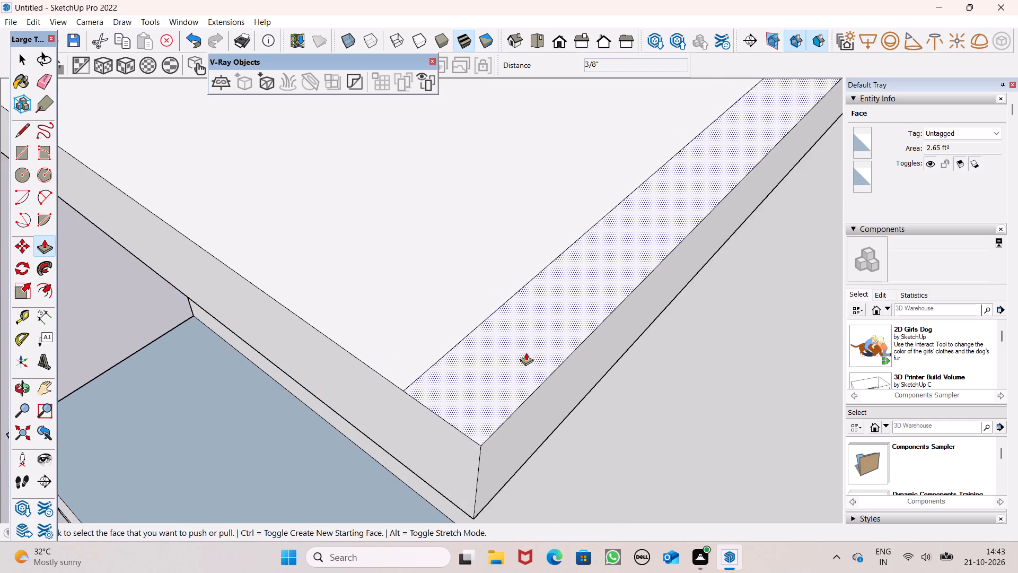
scroll(529, 350, "down", 4)
middle_click_drag(531, 361, 639, 370)
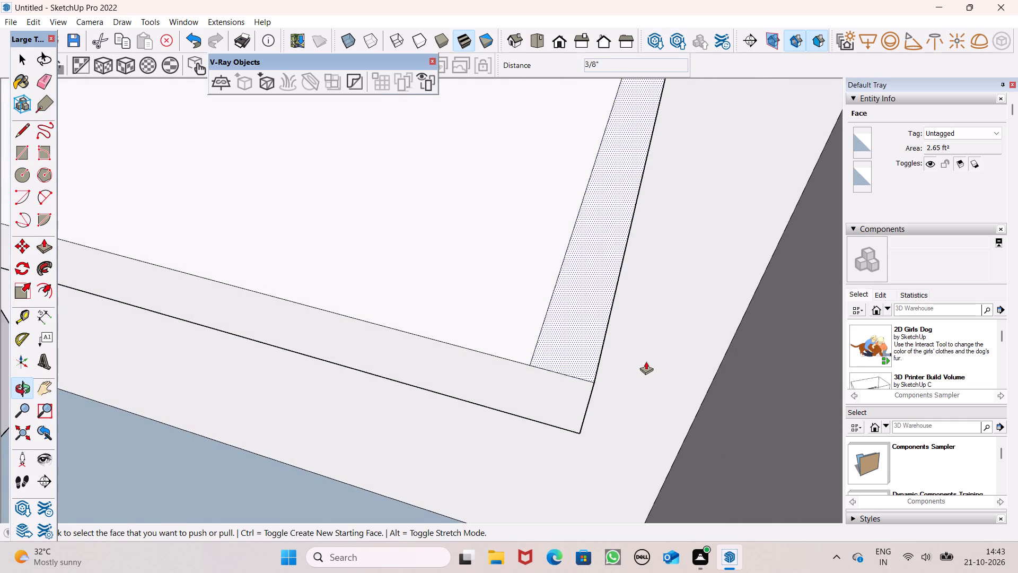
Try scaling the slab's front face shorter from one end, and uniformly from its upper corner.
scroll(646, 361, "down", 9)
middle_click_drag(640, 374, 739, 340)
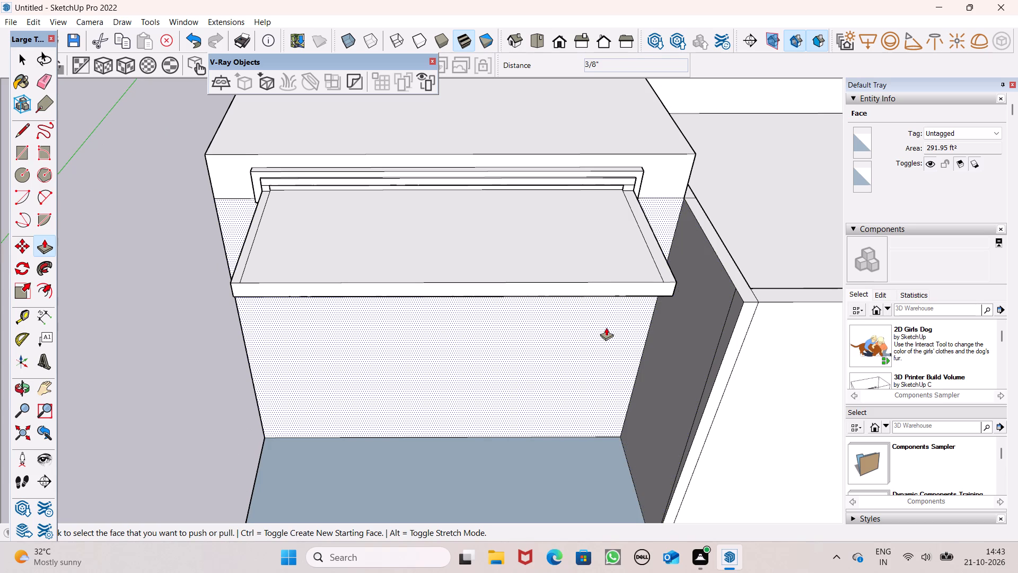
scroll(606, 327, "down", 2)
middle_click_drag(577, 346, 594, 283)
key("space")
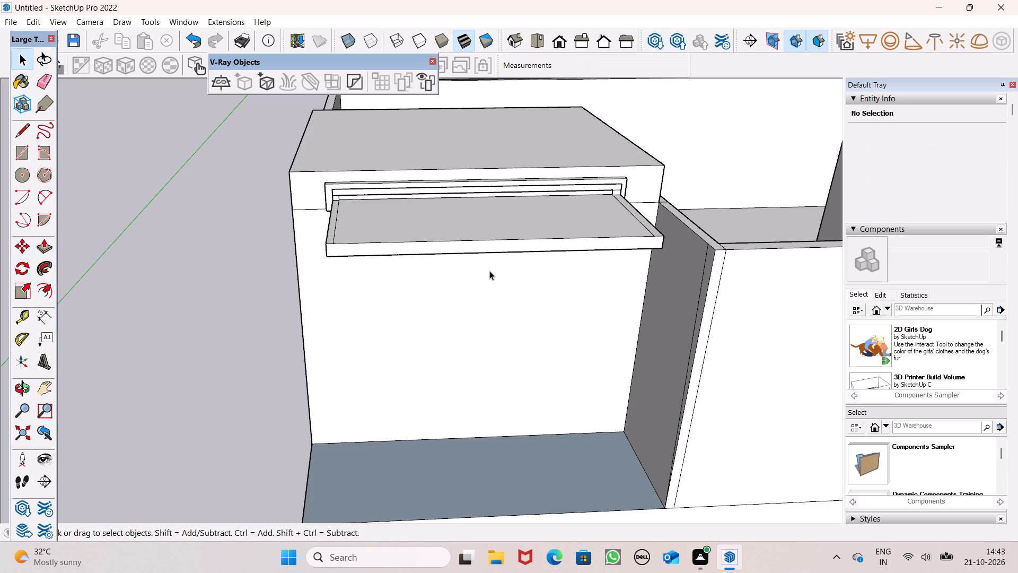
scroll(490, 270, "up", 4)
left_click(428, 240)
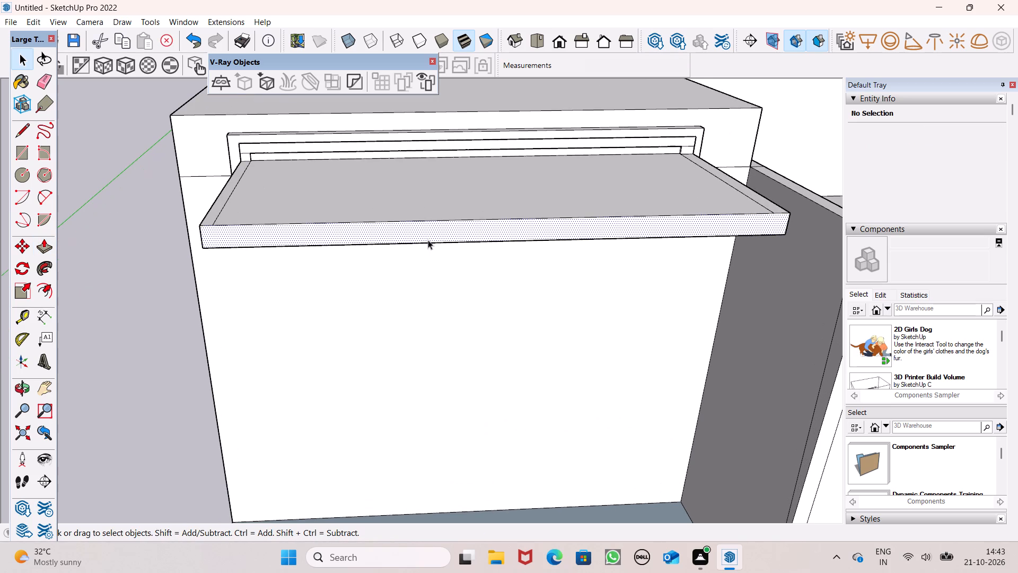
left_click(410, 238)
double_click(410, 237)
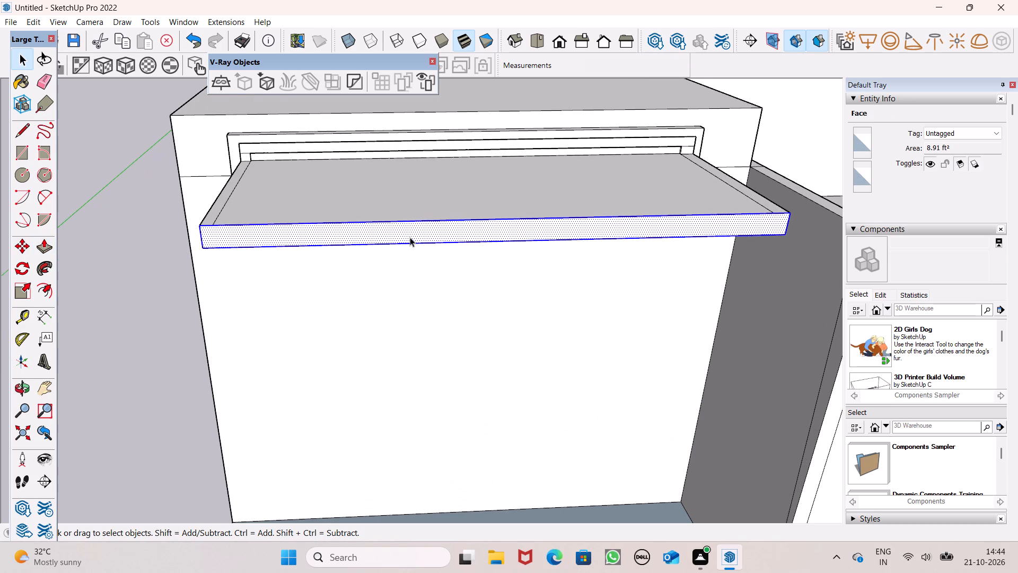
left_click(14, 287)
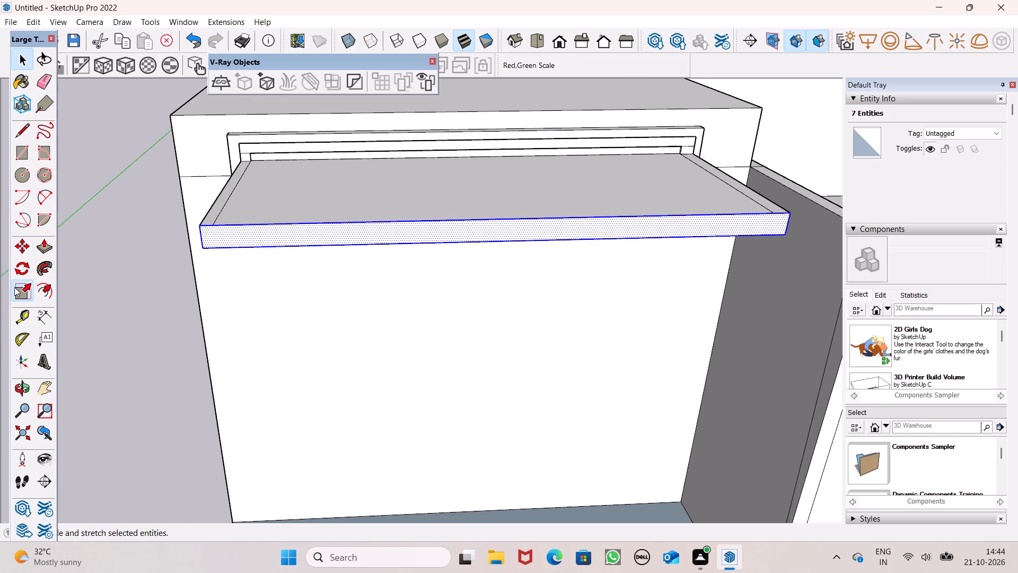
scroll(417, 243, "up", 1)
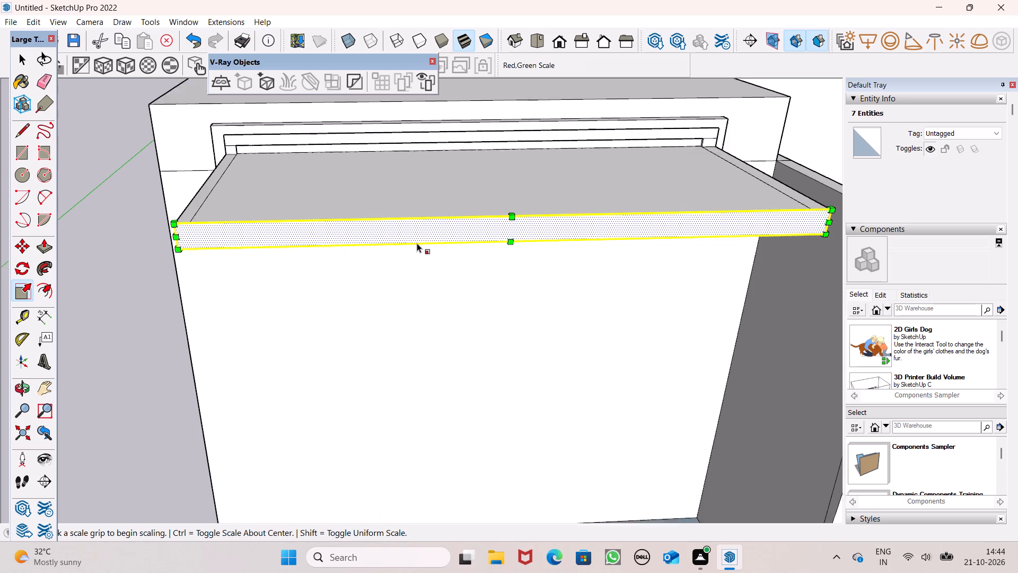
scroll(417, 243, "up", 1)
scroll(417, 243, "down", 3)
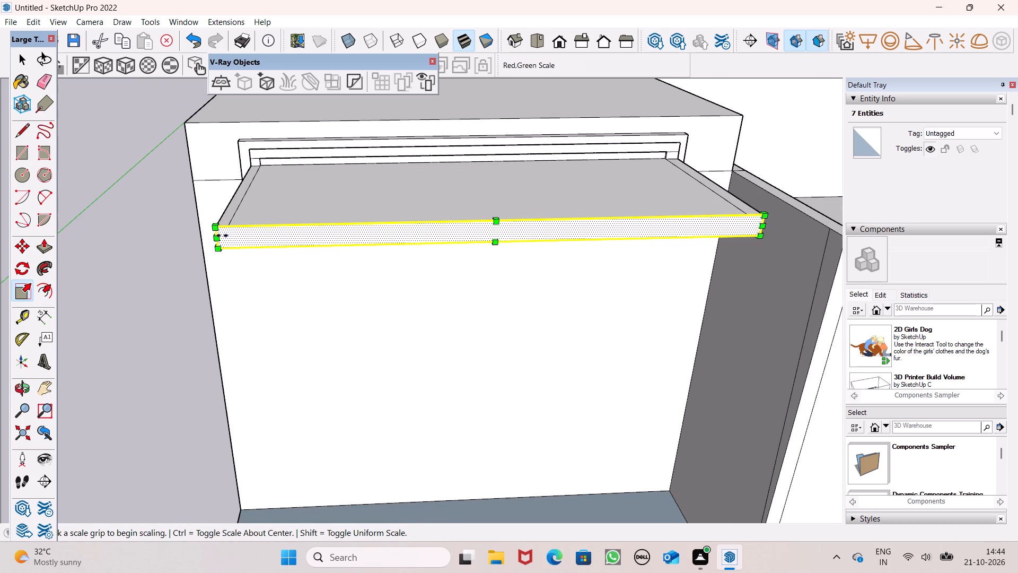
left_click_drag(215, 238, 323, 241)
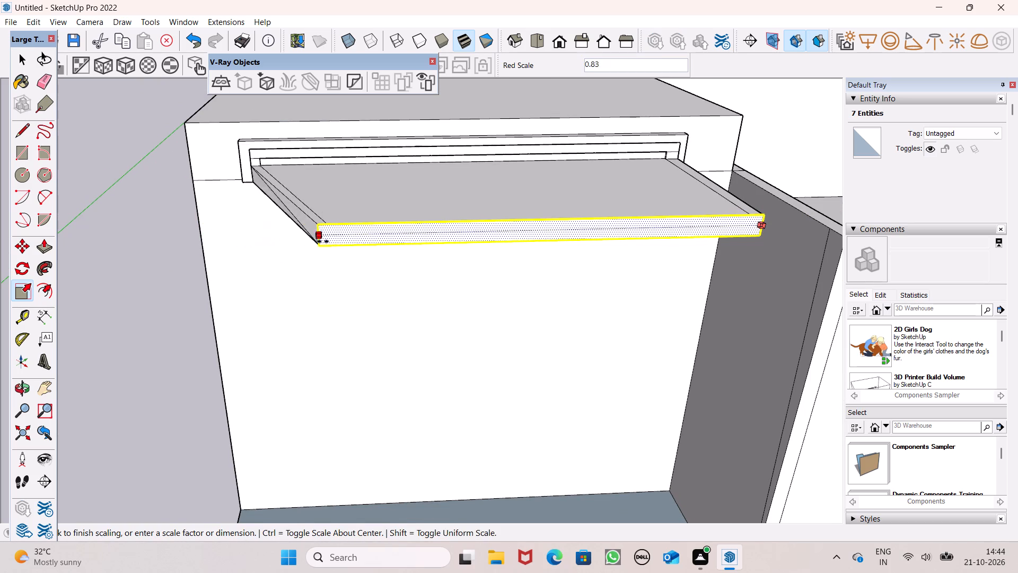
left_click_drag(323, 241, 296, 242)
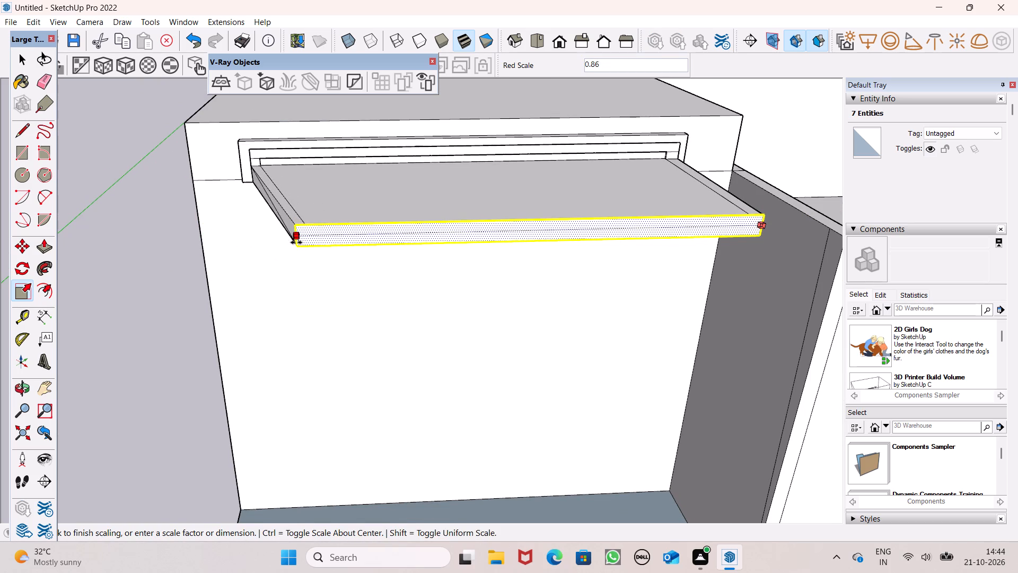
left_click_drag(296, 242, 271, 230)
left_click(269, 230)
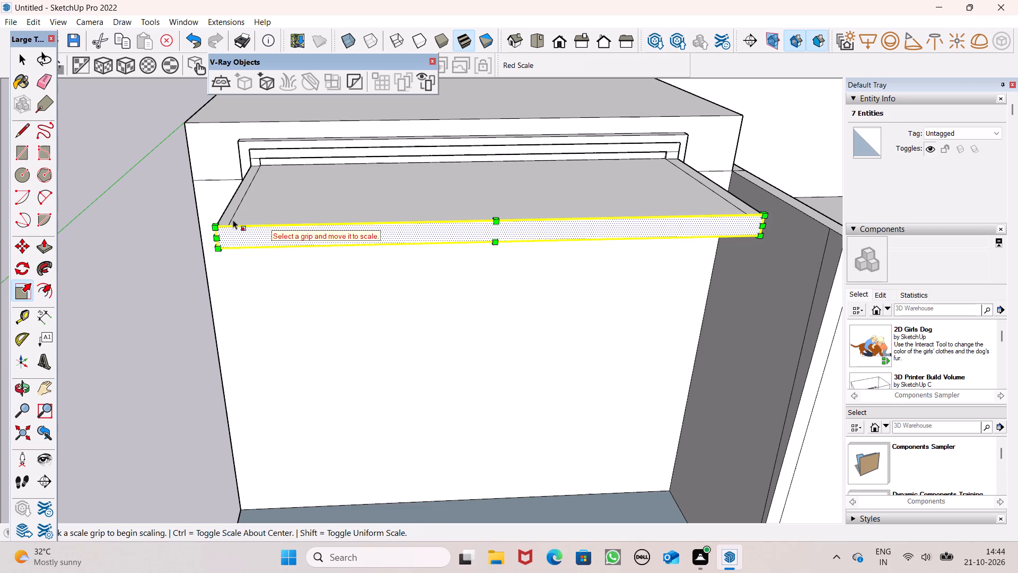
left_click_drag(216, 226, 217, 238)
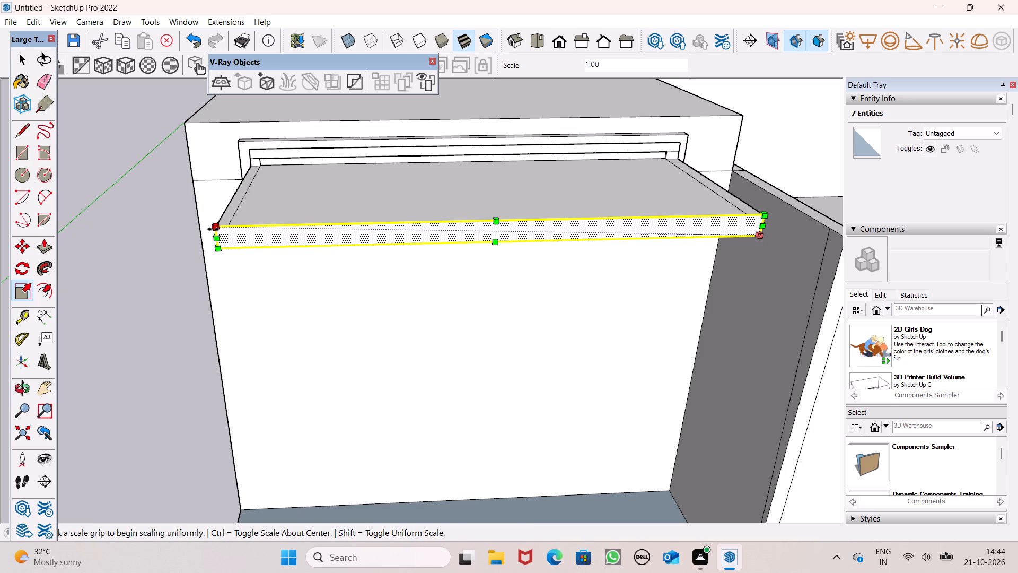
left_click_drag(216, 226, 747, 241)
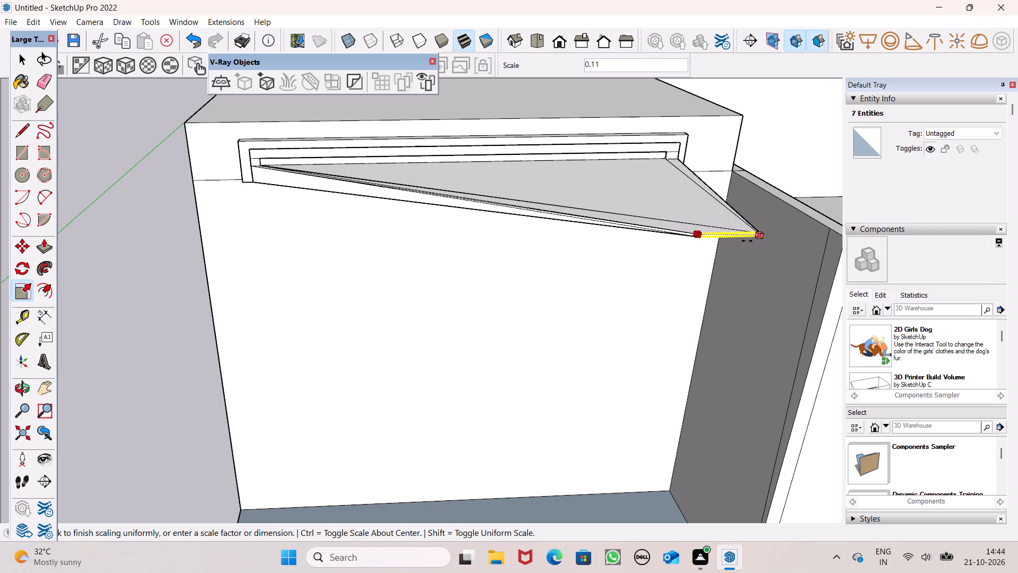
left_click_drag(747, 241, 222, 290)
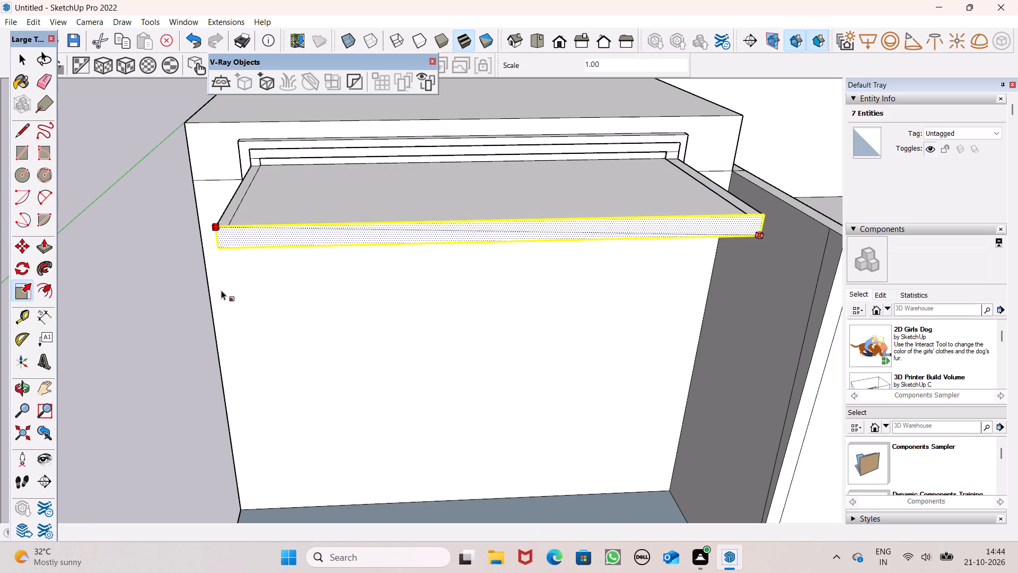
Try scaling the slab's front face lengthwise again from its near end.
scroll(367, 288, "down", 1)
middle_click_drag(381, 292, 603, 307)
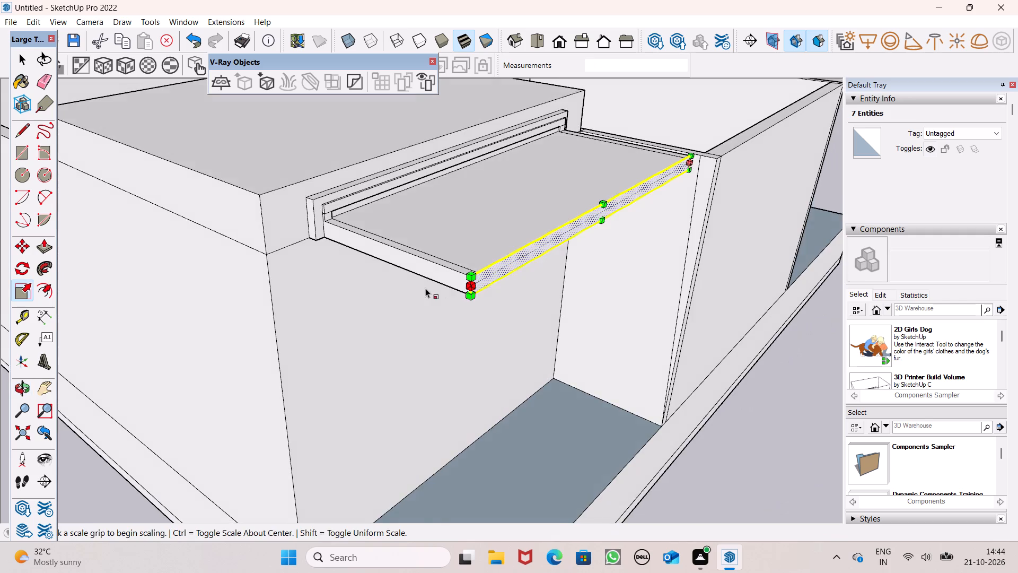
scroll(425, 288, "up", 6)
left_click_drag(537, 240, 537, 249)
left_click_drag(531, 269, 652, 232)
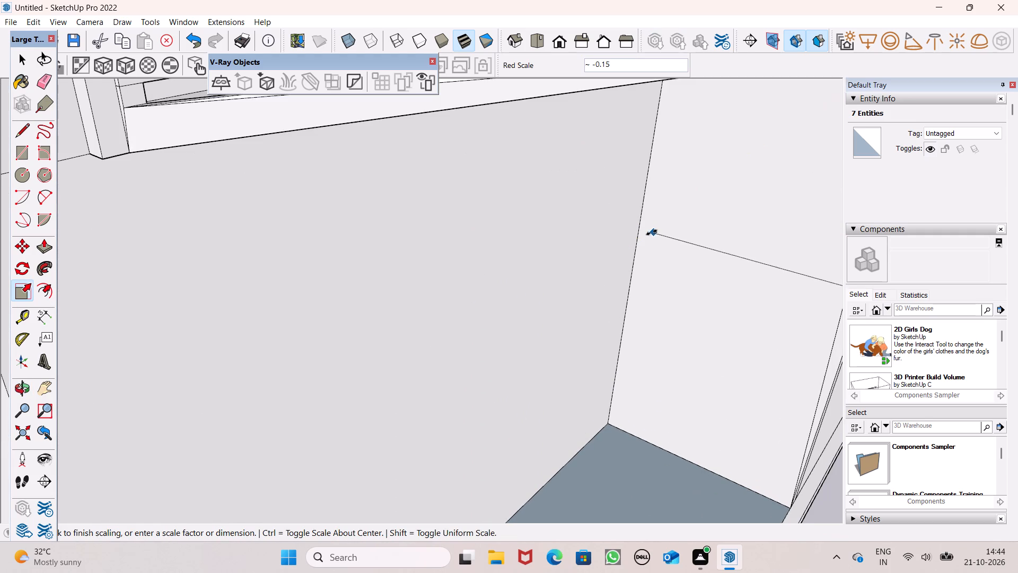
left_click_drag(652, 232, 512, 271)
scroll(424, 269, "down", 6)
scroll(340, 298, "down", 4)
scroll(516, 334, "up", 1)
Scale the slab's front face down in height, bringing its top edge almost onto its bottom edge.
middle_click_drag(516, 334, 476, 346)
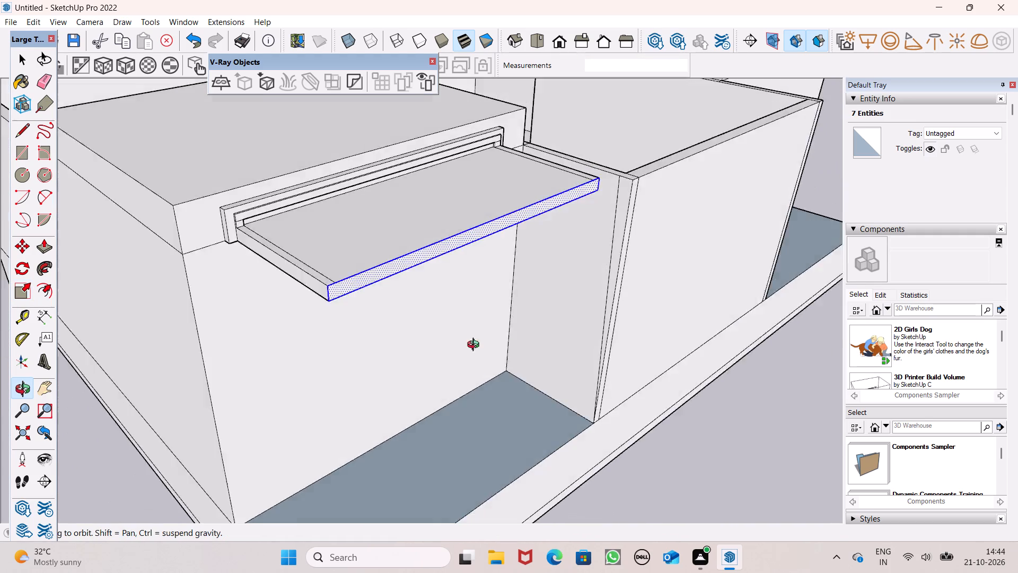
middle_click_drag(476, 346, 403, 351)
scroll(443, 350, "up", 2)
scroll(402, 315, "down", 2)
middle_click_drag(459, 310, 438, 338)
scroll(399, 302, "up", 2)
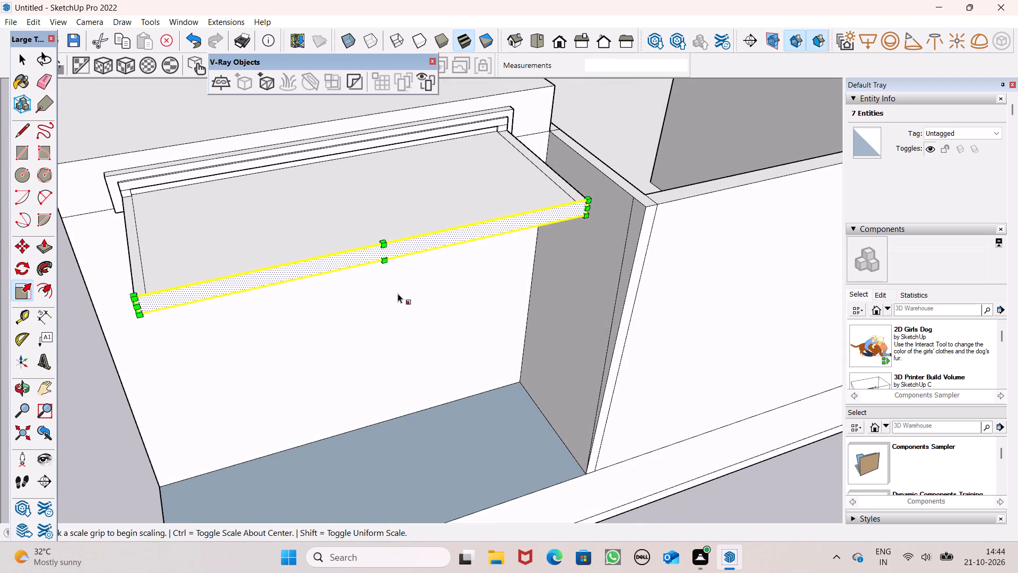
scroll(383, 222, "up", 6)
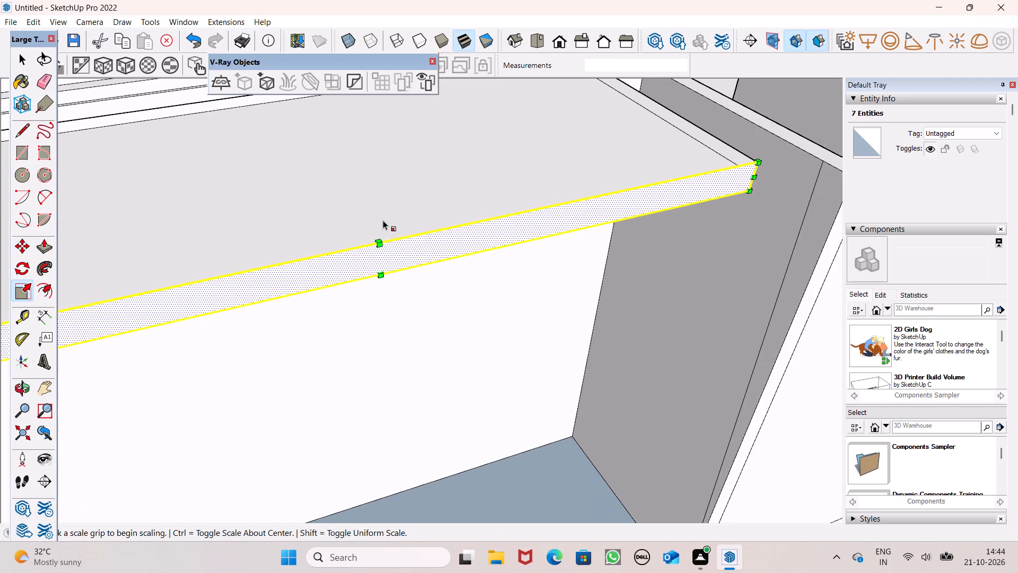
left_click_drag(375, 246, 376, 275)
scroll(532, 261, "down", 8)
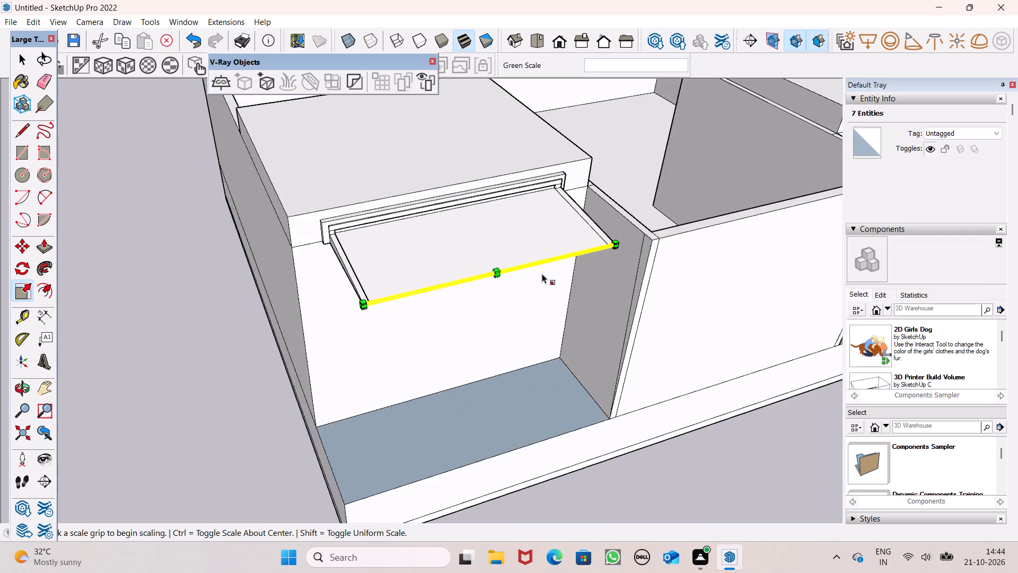
Clear the selection and examine the tapered slab, its side strips and its junction with the stepped wall frame from several angles.
scroll(542, 274, "down", 3)
middle_click_drag(439, 341, 603, 235)
key("space")
left_click(706, 359)
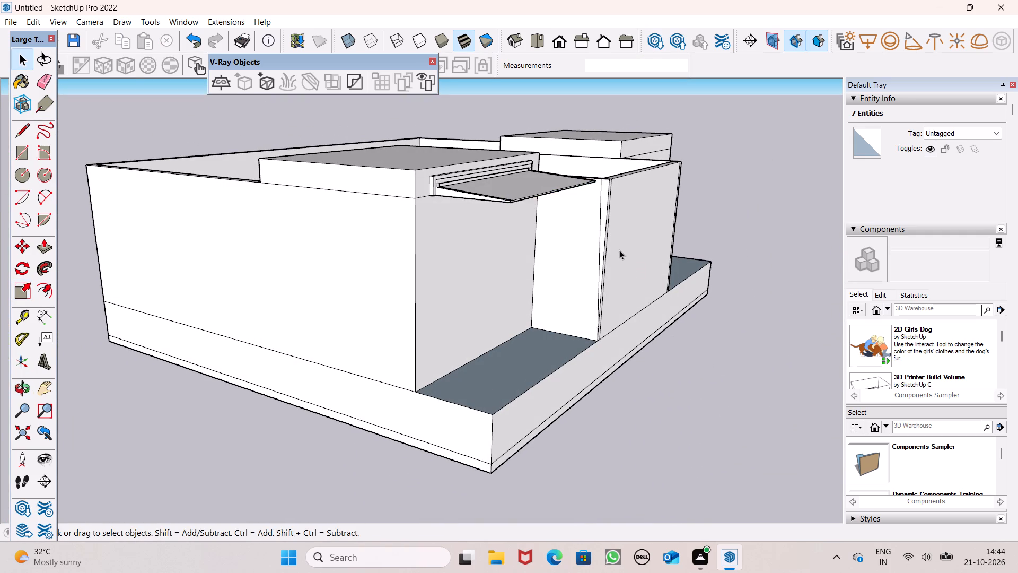
scroll(619, 249, "down", 2)
middle_click_drag(608, 260, 532, 350)
scroll(504, 311, "up", 6)
scroll(541, 275, "down", 4)
middle_click_drag(530, 289, 529, 290)
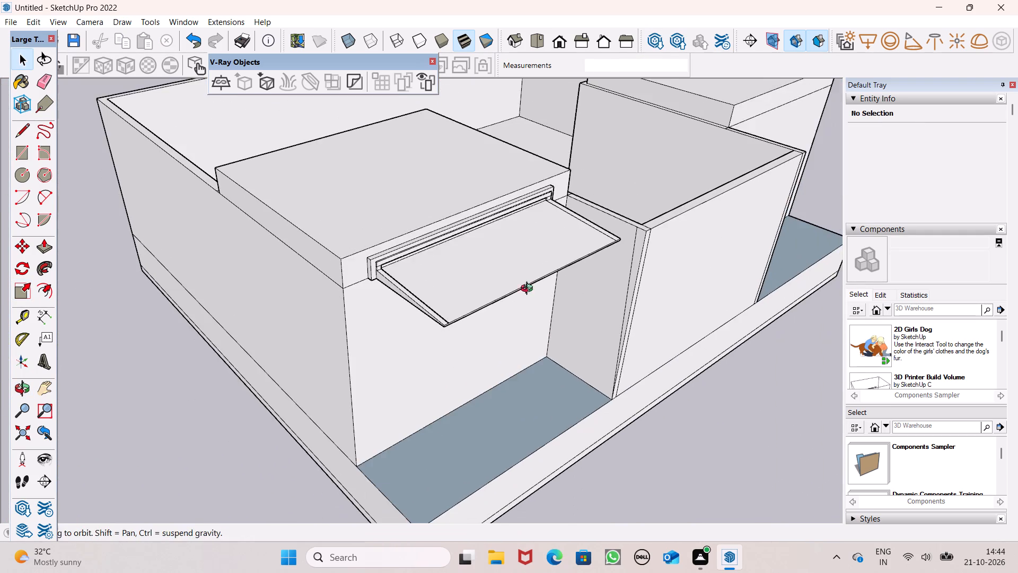
middle_click_drag(529, 290, 438, 379)
scroll(392, 386, "up", 6)
scroll(334, 422, "up", 6)
middle_click_drag(331, 419, 344, 390)
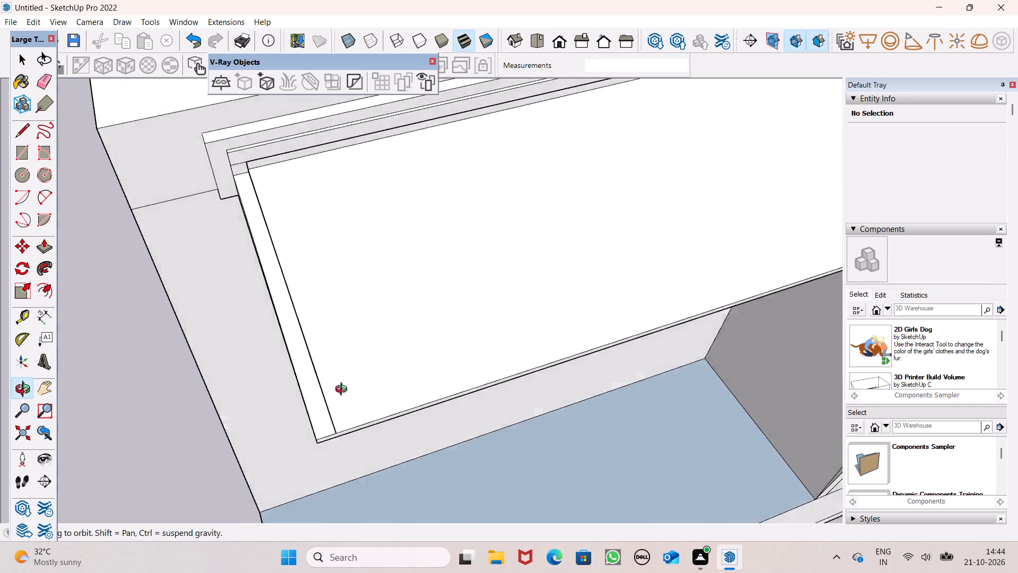
middle_click_drag(344, 390, 538, 242)
scroll(537, 244, "up", 7)
middle_click_drag(496, 327, 474, 415)
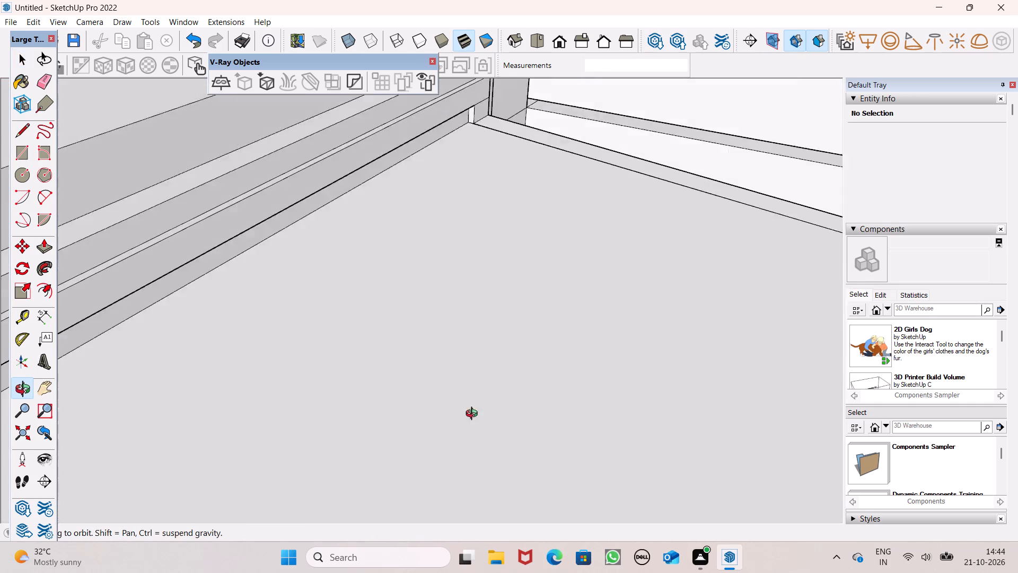
middle_click_drag(474, 415, 463, 424)
scroll(495, 334, "down", 14)
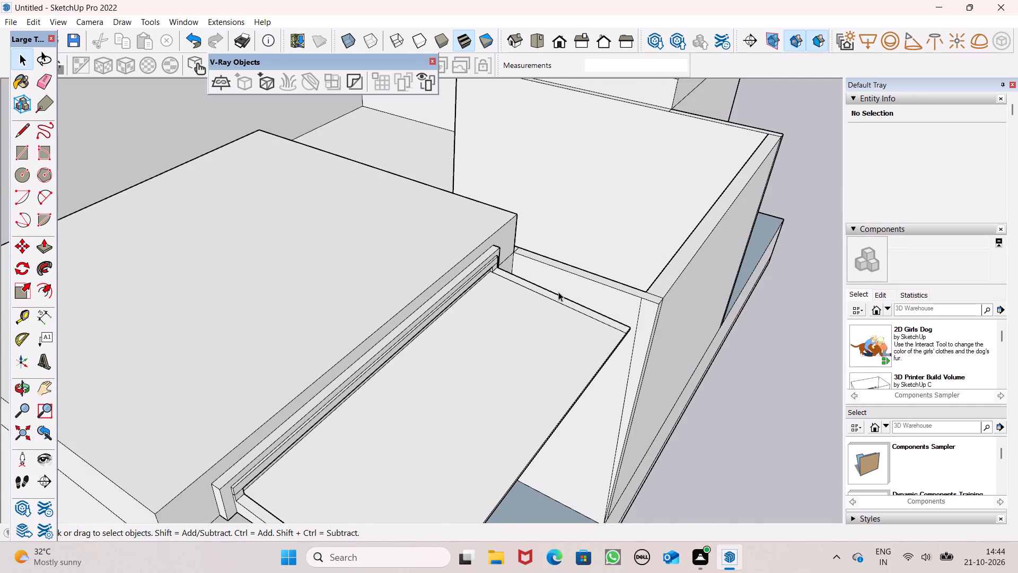
scroll(558, 292, "down", 7)
scroll(457, 401, "up", 8)
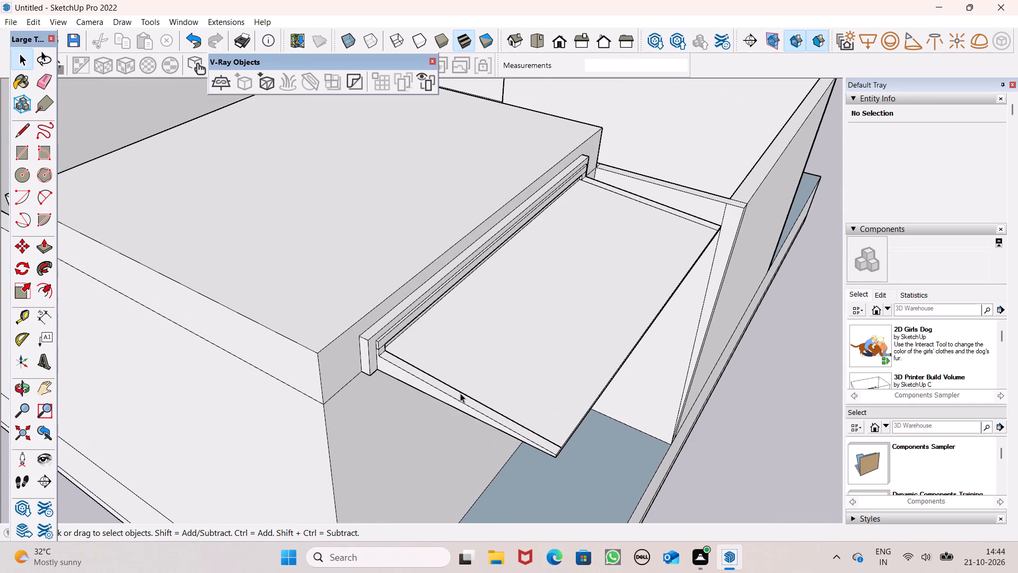
scroll(460, 393, "up", 16)
middle_click_drag(608, 390, 395, 378)
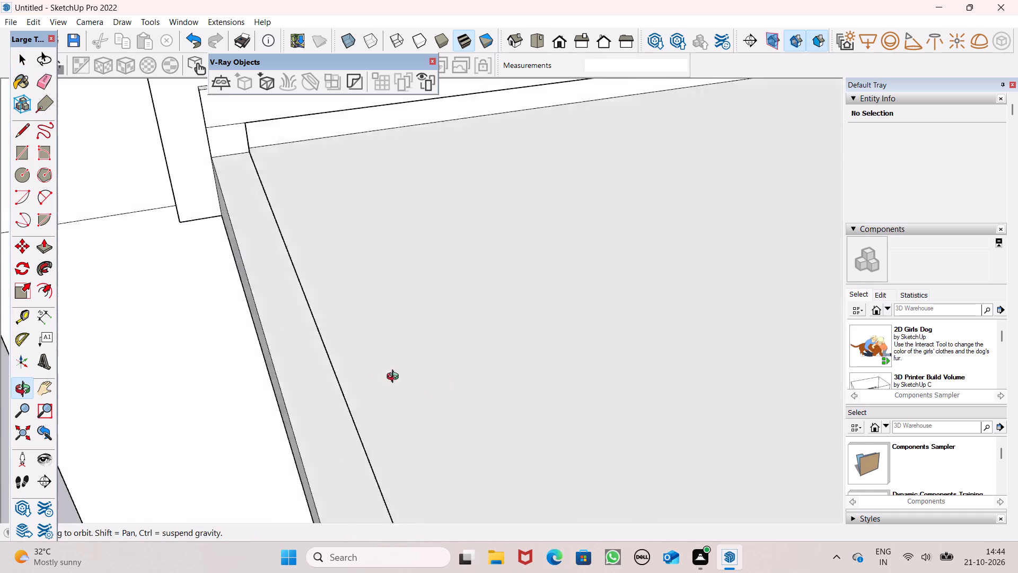
middle_click_drag(395, 378, 409, 207)
middle_click_drag(413, 235, 308, 296)
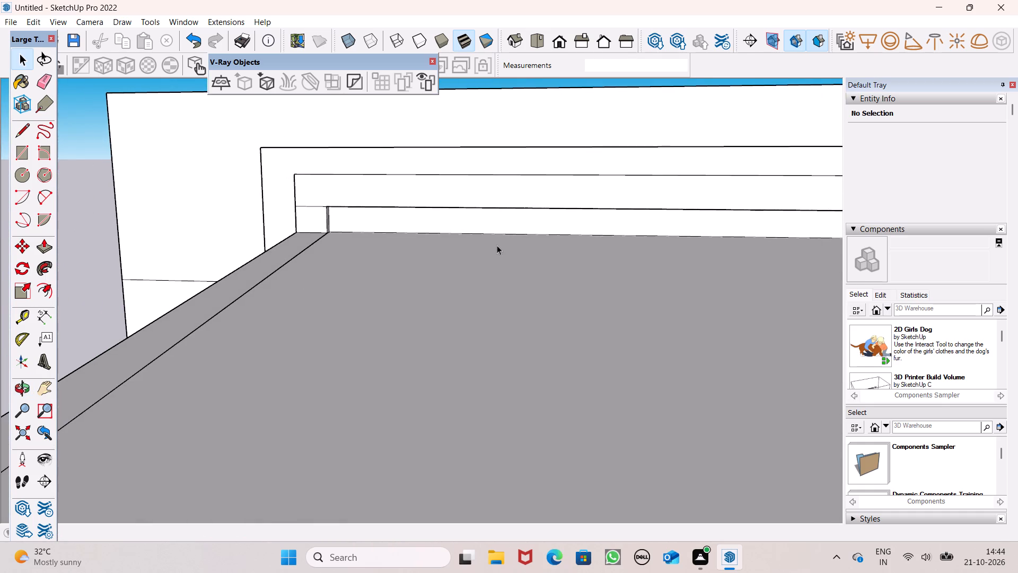
scroll(498, 245, "down", 11)
middle_click_drag(461, 268, 446, 415)
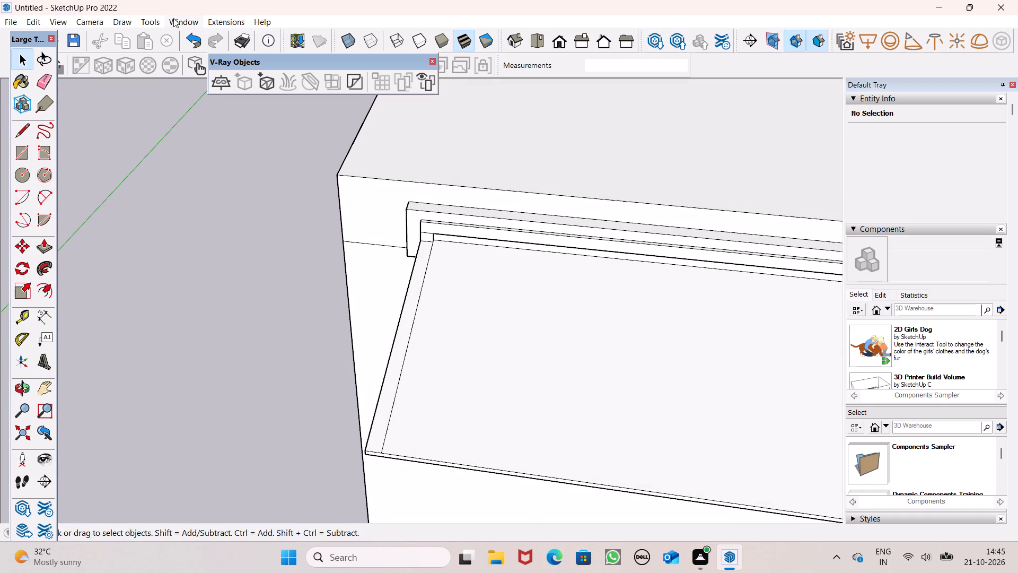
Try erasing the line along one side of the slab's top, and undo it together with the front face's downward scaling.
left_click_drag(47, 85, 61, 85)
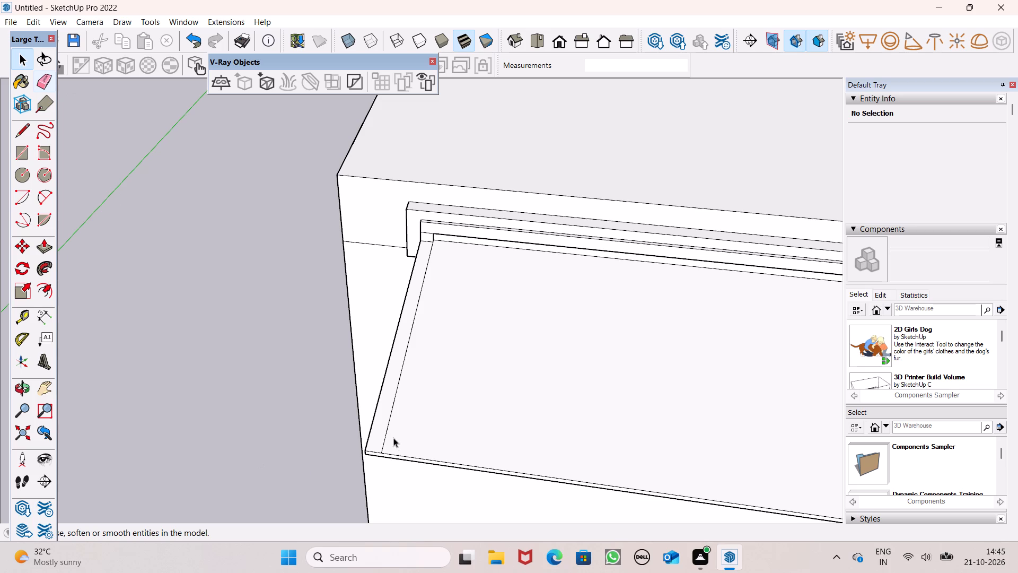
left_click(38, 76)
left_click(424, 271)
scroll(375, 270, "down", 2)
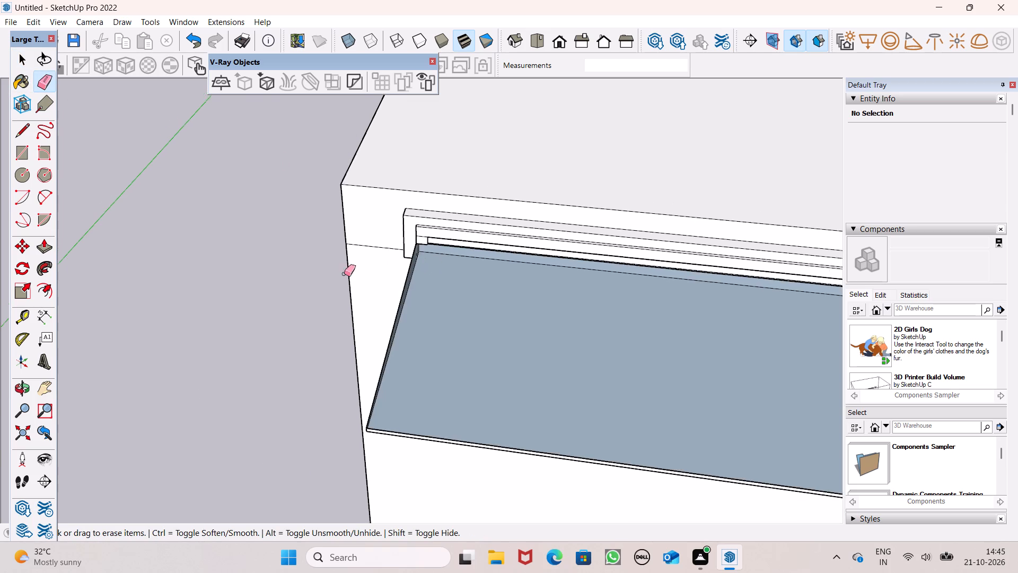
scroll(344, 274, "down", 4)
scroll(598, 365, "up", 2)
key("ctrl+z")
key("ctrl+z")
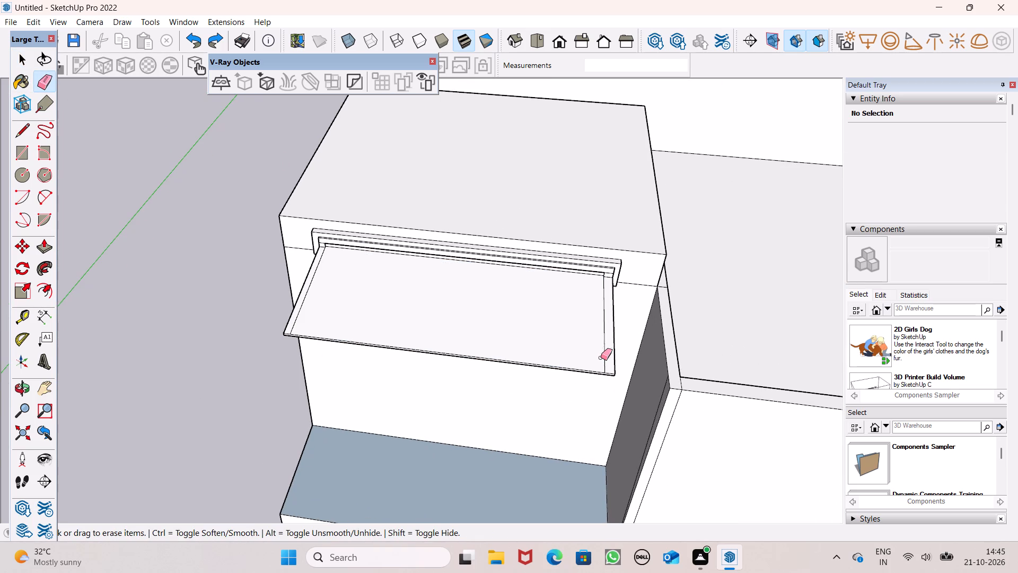
Erase the two dividing lines along the sides of the slab's top, merging the side strips with the main top face.
scroll(597, 352, "up", 3)
triple_click(605, 345)
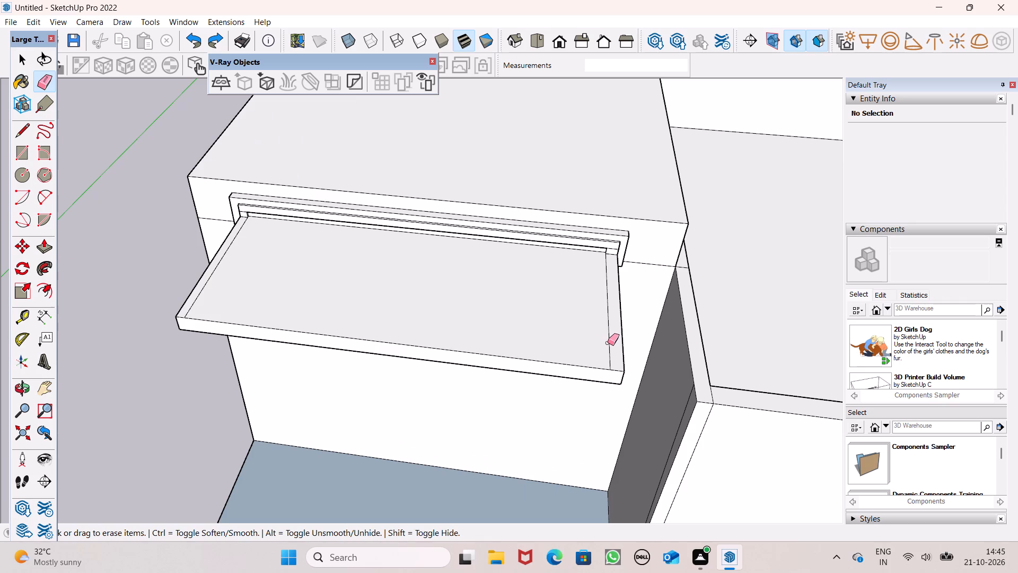
left_click(608, 342)
scroll(408, 298, "down", 2)
scroll(287, 284, "up", 4)
left_click_drag(229, 291, 216, 294)
scroll(428, 287, "down", 3)
middle_click_drag(395, 394, 405, 359)
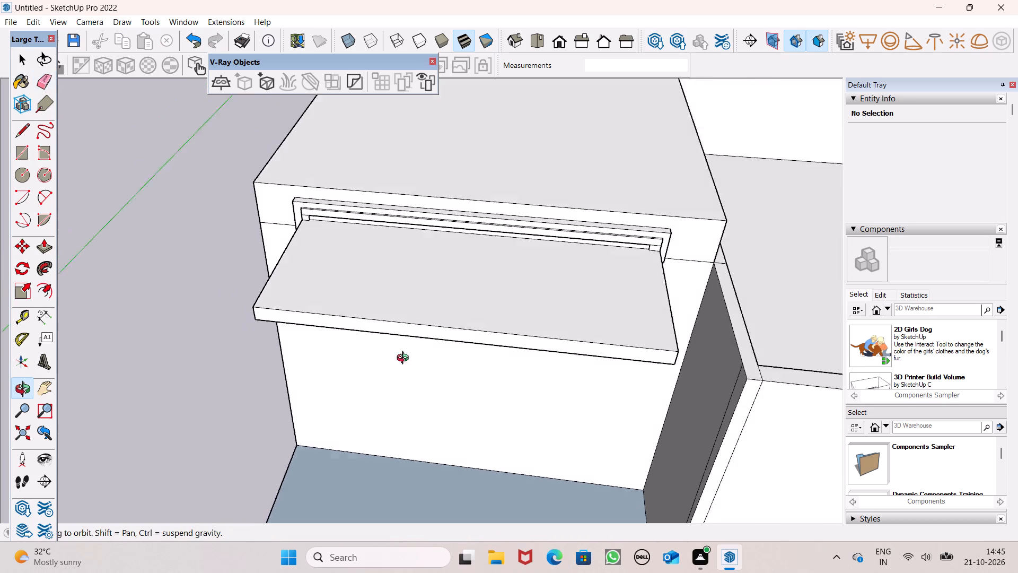
middle_click_drag(405, 359, 437, 286)
key("space")
middle_click_drag(397, 267, 622, 238)
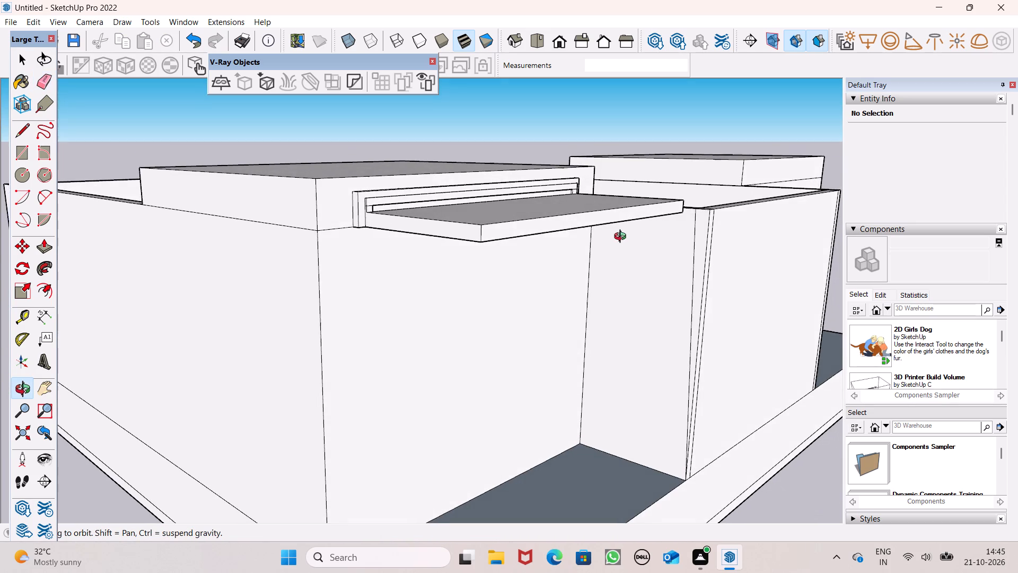
middle_click_drag(622, 238, 625, 244)
scroll(620, 230, "down", 1)
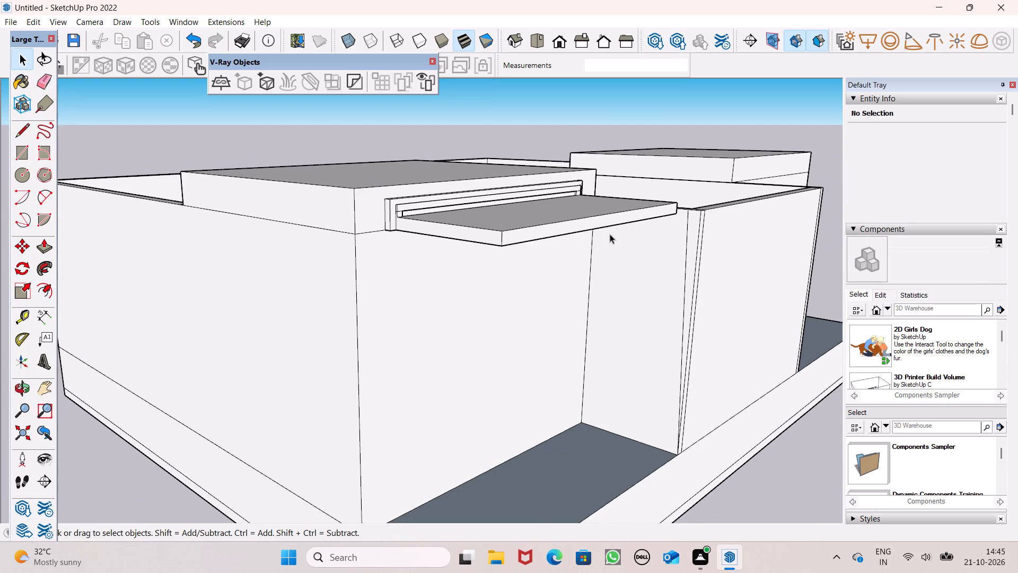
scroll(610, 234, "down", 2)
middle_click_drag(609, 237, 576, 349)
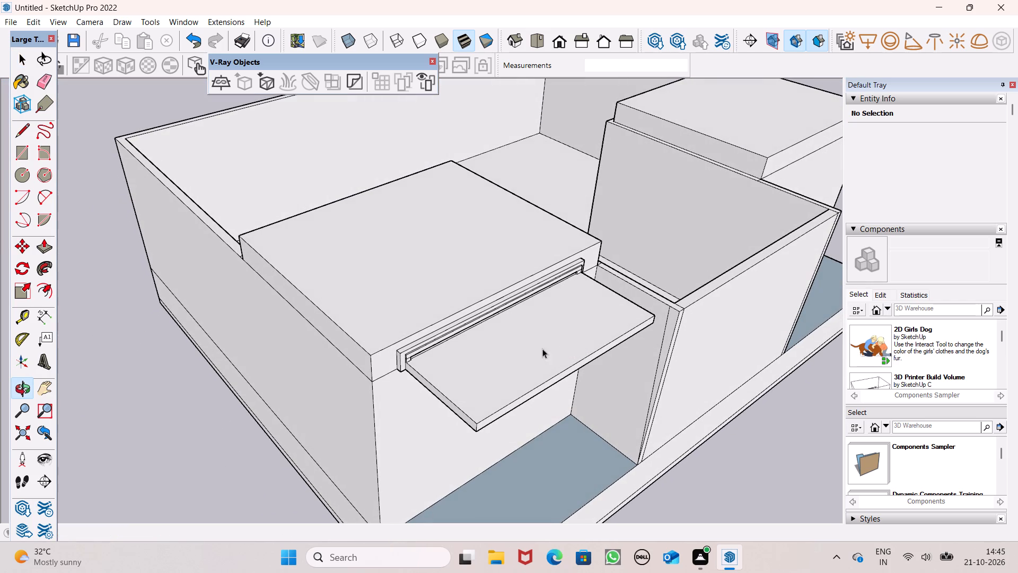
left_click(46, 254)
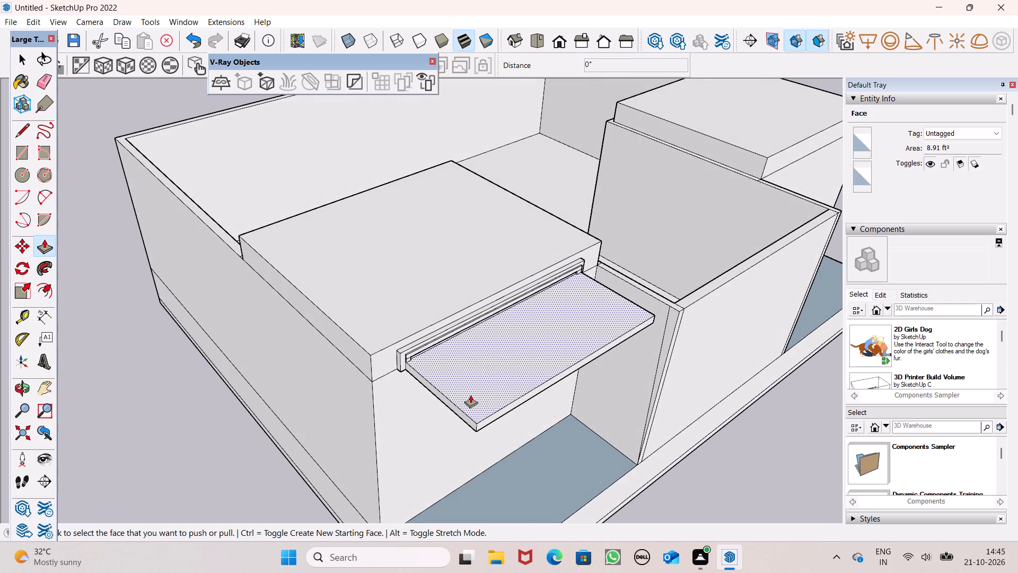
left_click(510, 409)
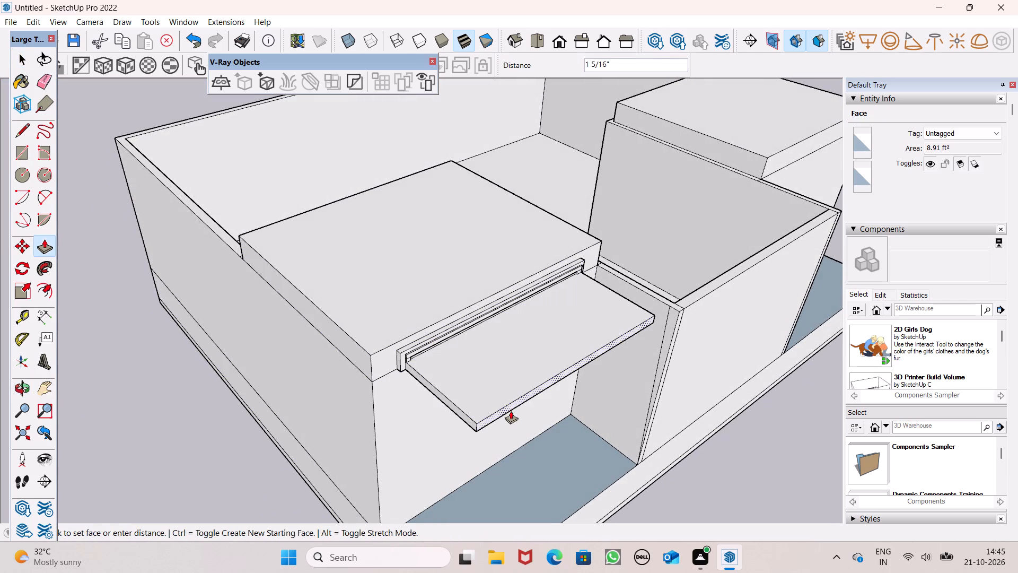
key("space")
Scale the slab's front face down in height to about 0.17, keeping its bottom edge in place.
middle_click_drag(538, 430, 518, 416)
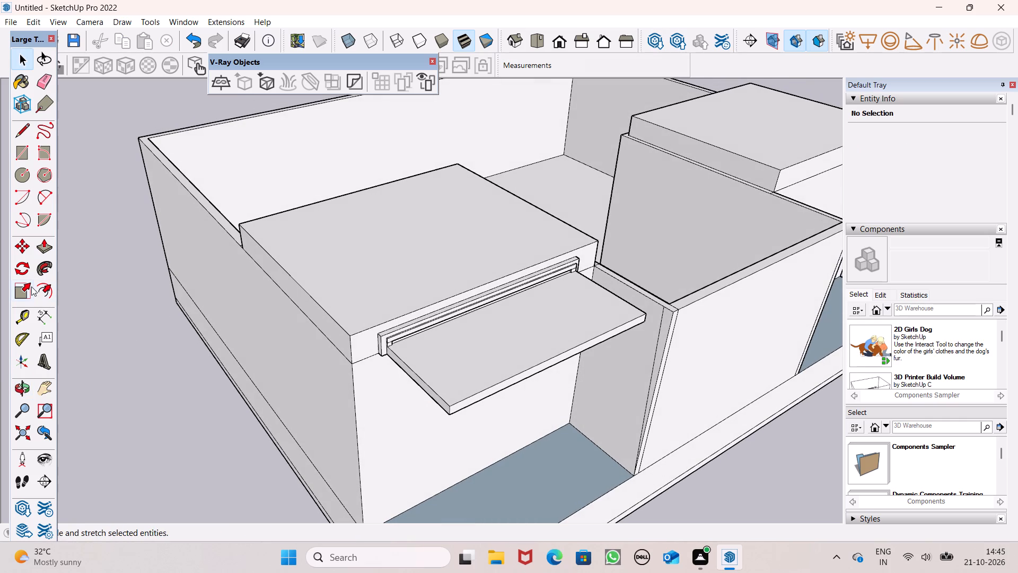
left_click_drag(28, 290, 43, 298)
scroll(502, 396, "up", 4)
left_click(481, 383)
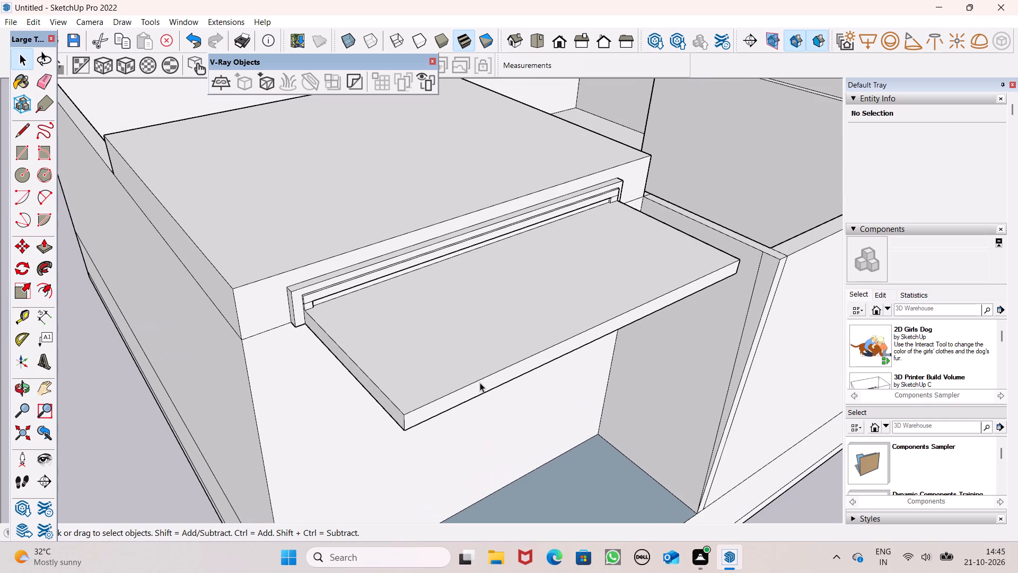
left_click(480, 384)
double_click(480, 384)
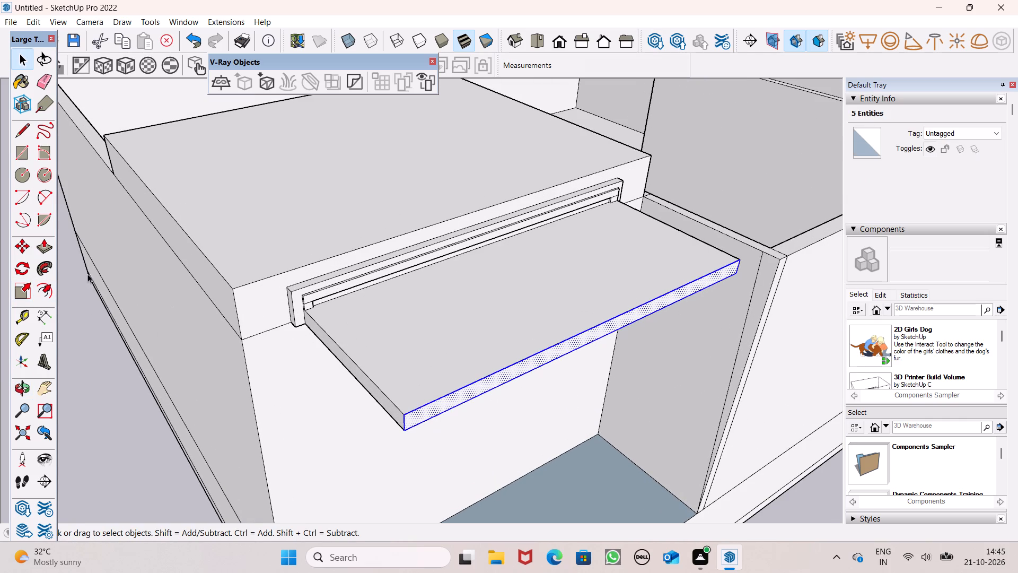
left_click(30, 286)
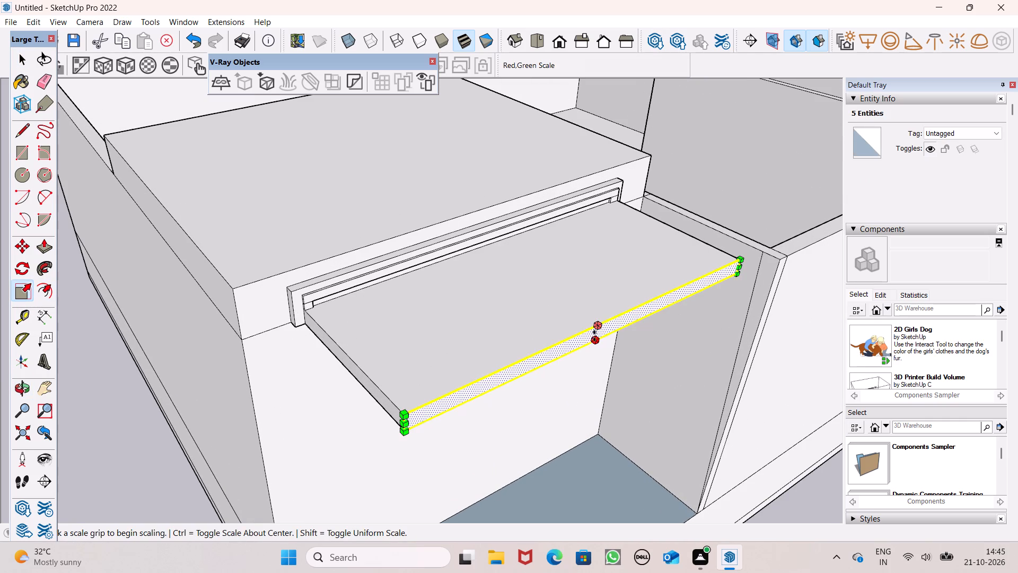
left_click_drag(598, 329, 598, 338)
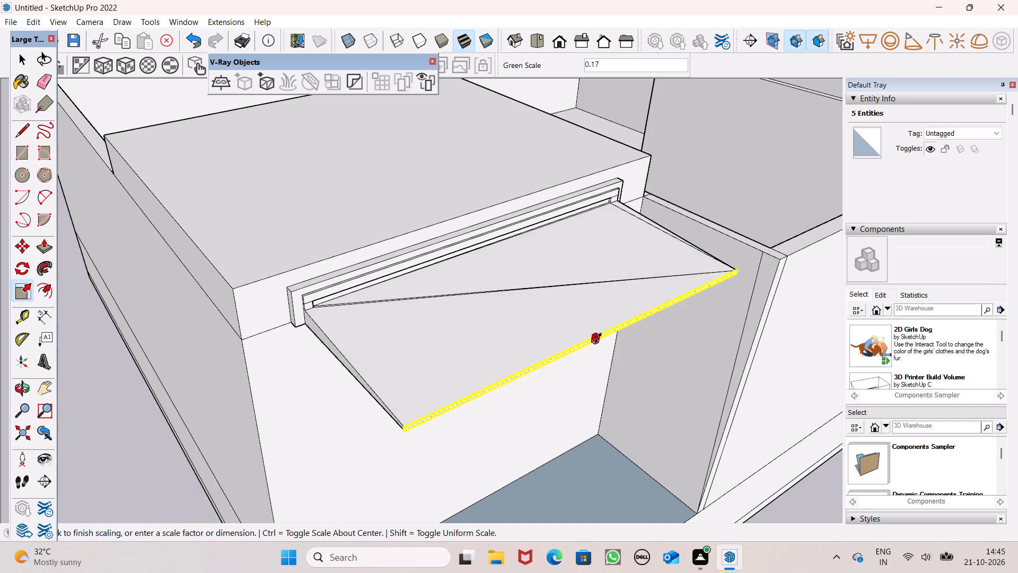
left_click_drag(598, 338, 598, 338)
Clear the selection and examine the tapered slab and the diagonal lines across its top from several angles.
middle_click_drag(592, 374, 636, 261)
key("space")
scroll(568, 281, "down", 4)
middle_click_drag(565, 287, 564, 300)
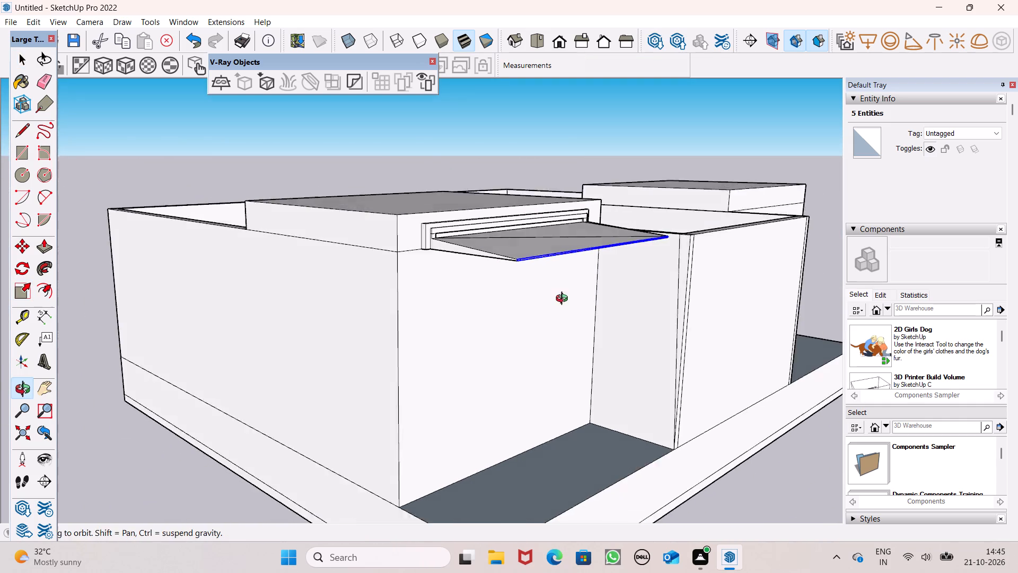
middle_click_drag(564, 300, 470, 355)
left_click(139, 281)
key("space")
left_click(151, 278)
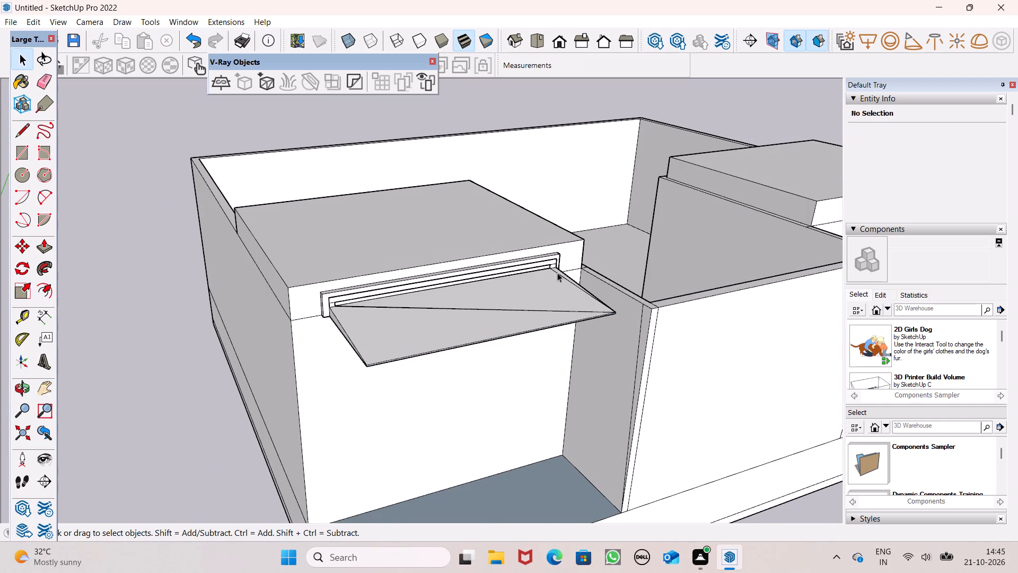
scroll(563, 294, "up", 4)
scroll(561, 301, "down", 3)
middle_click_drag(559, 313, 310, 332)
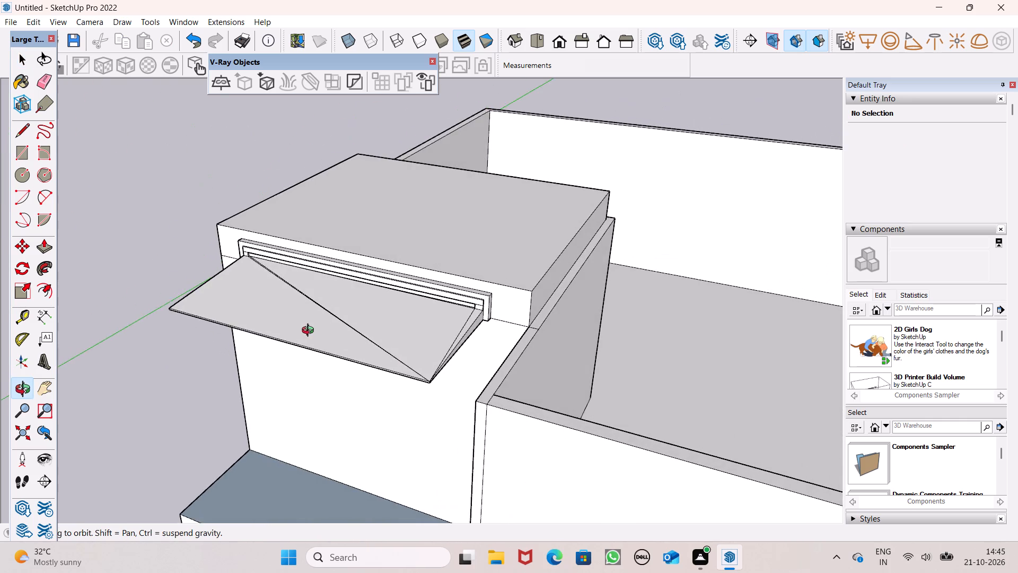
middle_click_drag(310, 332, 435, 331)
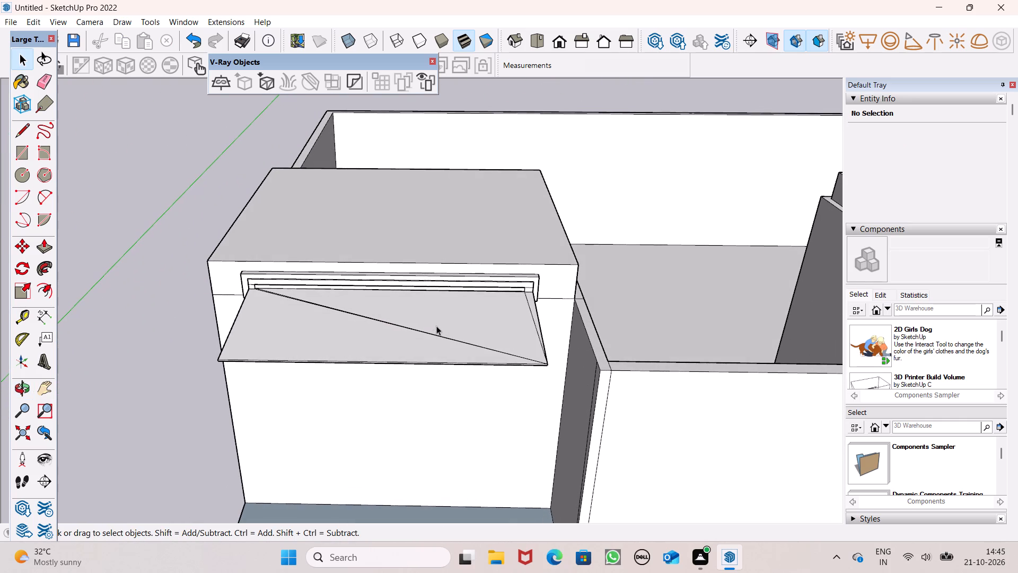
scroll(447, 309, "down", 2)
middle_click_drag(447, 316, 447, 381)
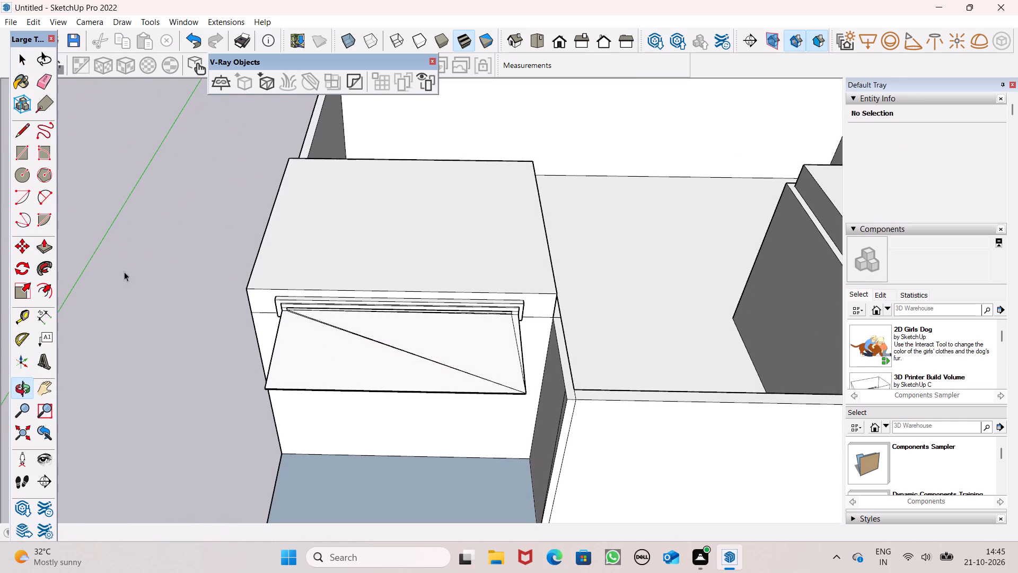
Erase the paired diagonal lines running across the slab's sloping top.
left_click(27, 129)
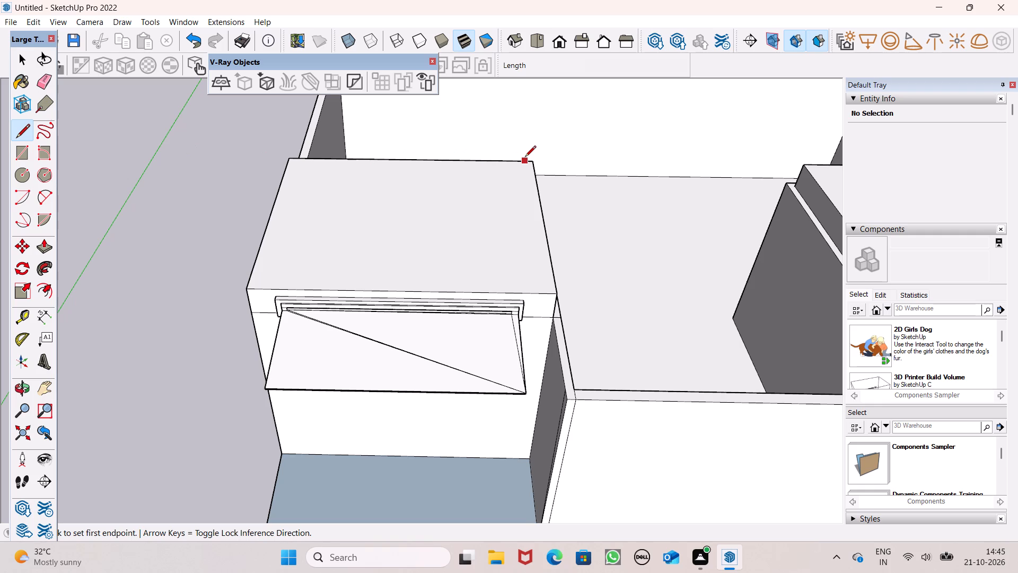
scroll(409, 239, "down", 2)
scroll(361, 309, "down", 1)
middle_click_drag(200, 366, 224, 442)
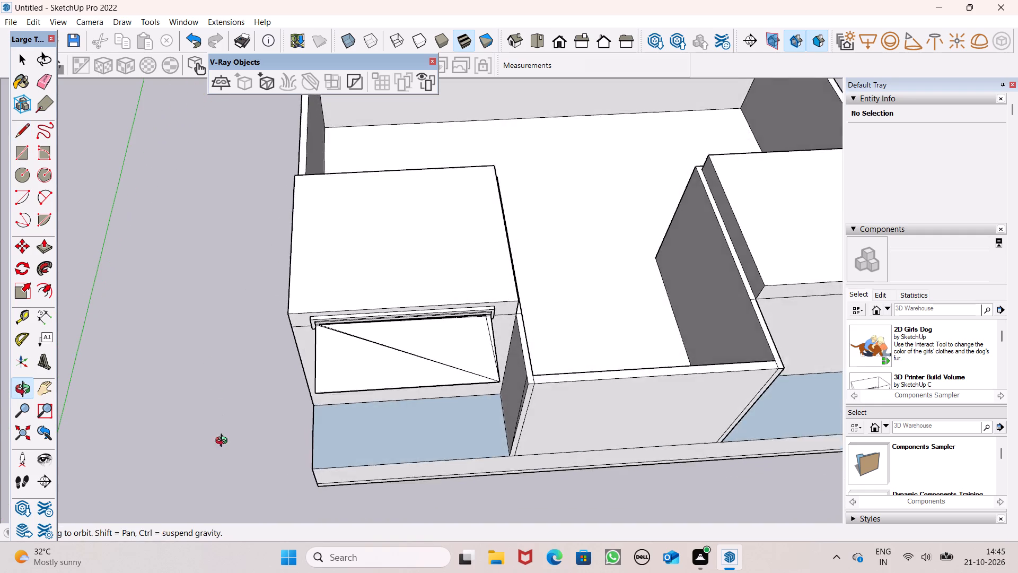
middle_click_drag(224, 442, 222, 442)
scroll(297, 395, "up", 7)
scroll(441, 376, "up", 1)
middle_click_drag(435, 386, 364, 282)
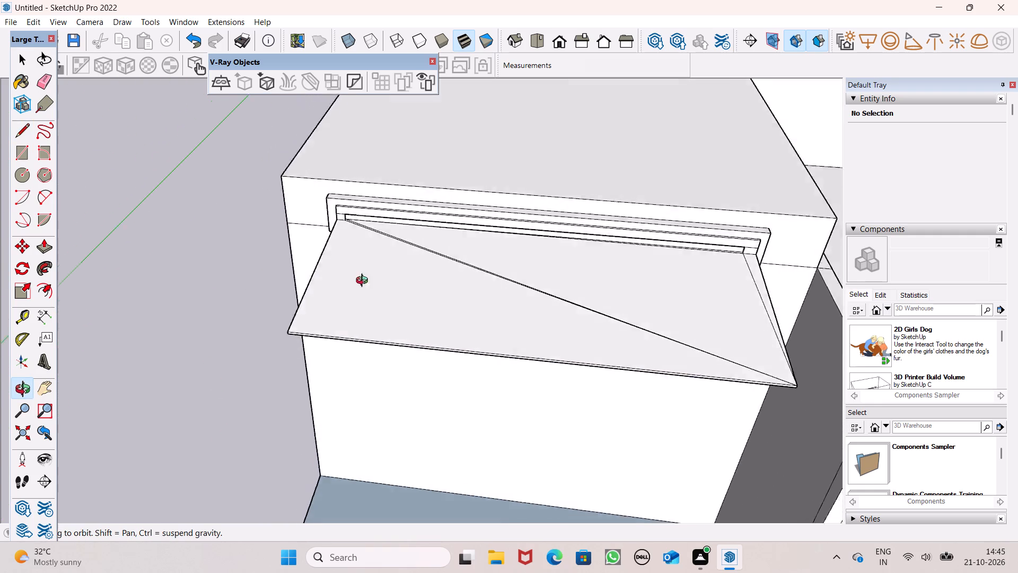
middle_click_drag(364, 282, 0, 303)
scroll(337, 380, "up", 16)
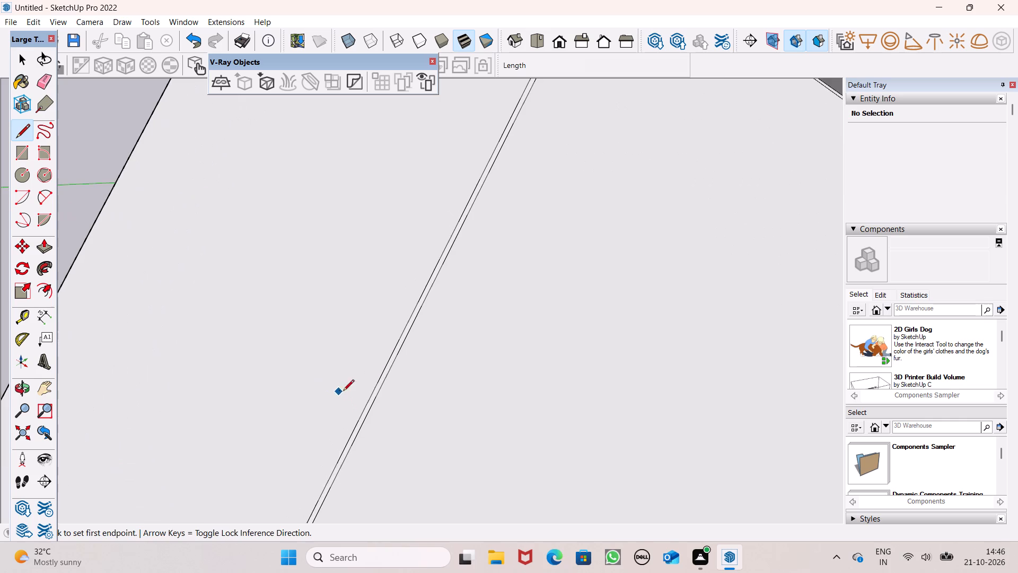
middle_click_drag(390, 419, 561, 299)
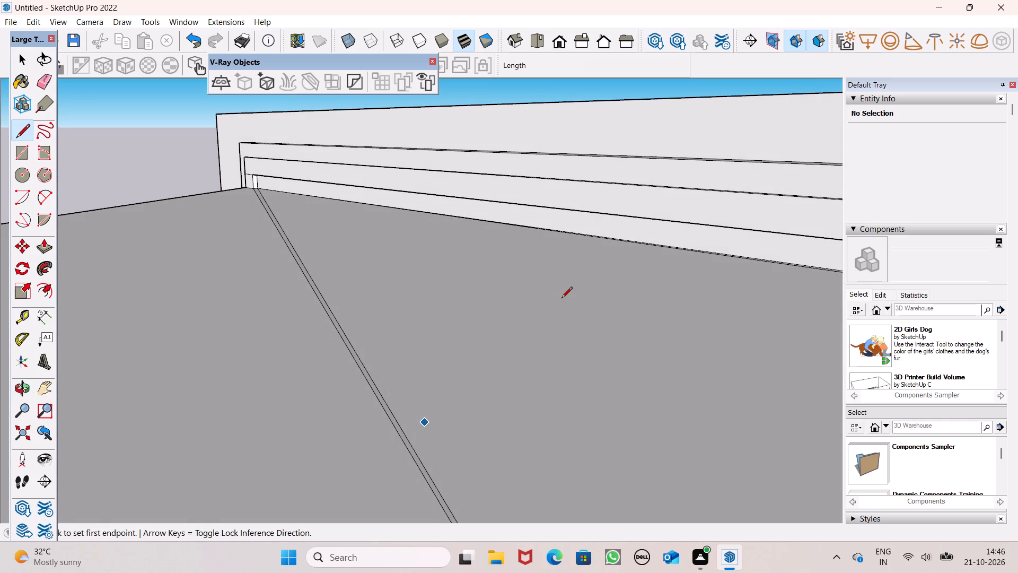
scroll(346, 368, "up", 7)
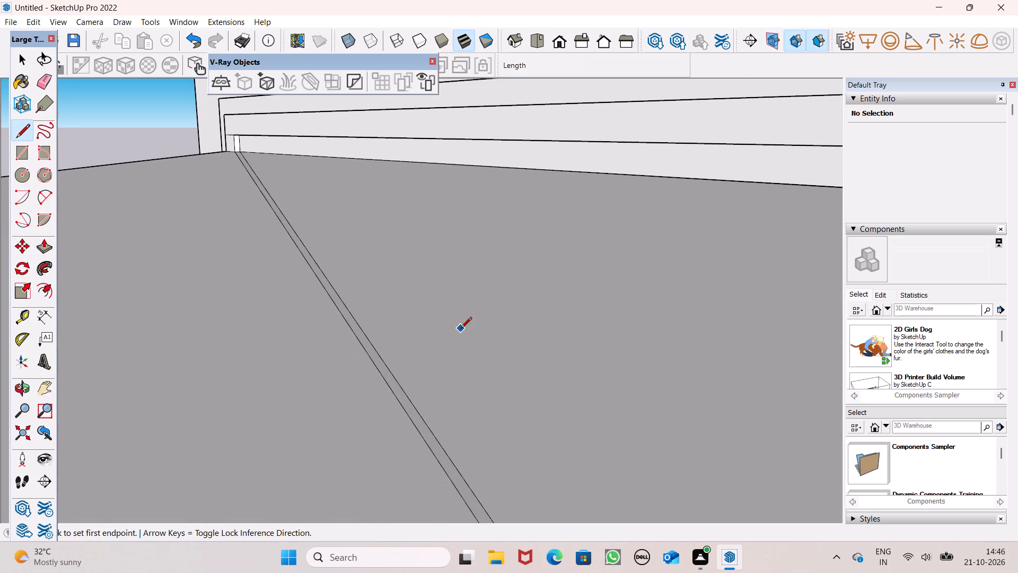
scroll(461, 329, "down", 13)
left_click(41, 92)
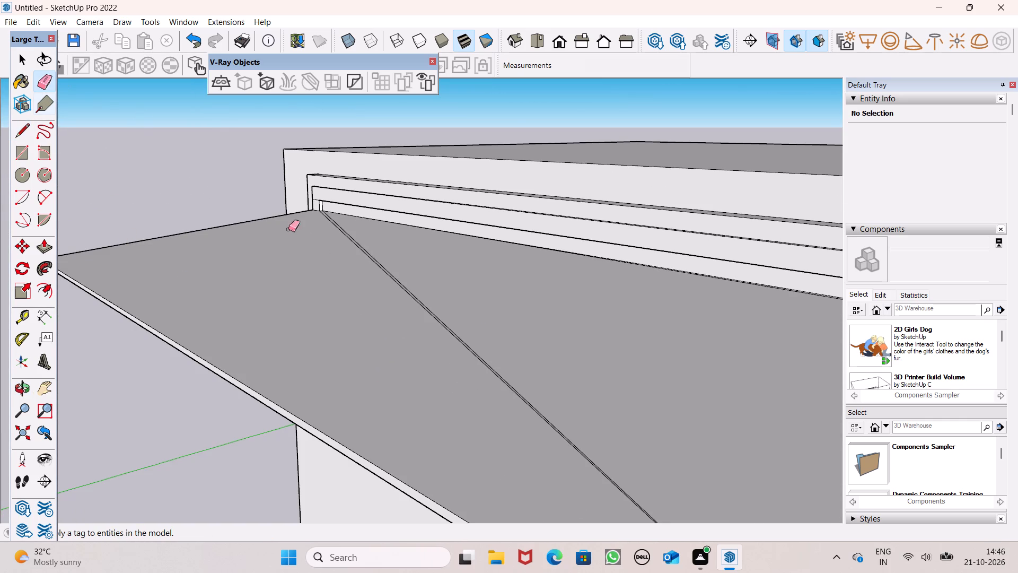
left_click_drag(446, 312, 442, 323)
scroll(435, 302, "down", 14)
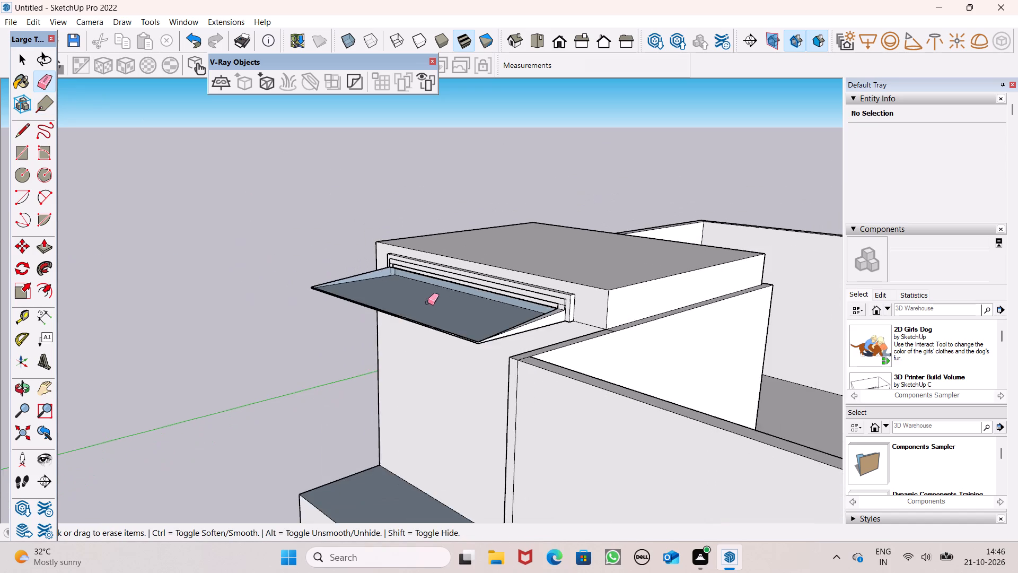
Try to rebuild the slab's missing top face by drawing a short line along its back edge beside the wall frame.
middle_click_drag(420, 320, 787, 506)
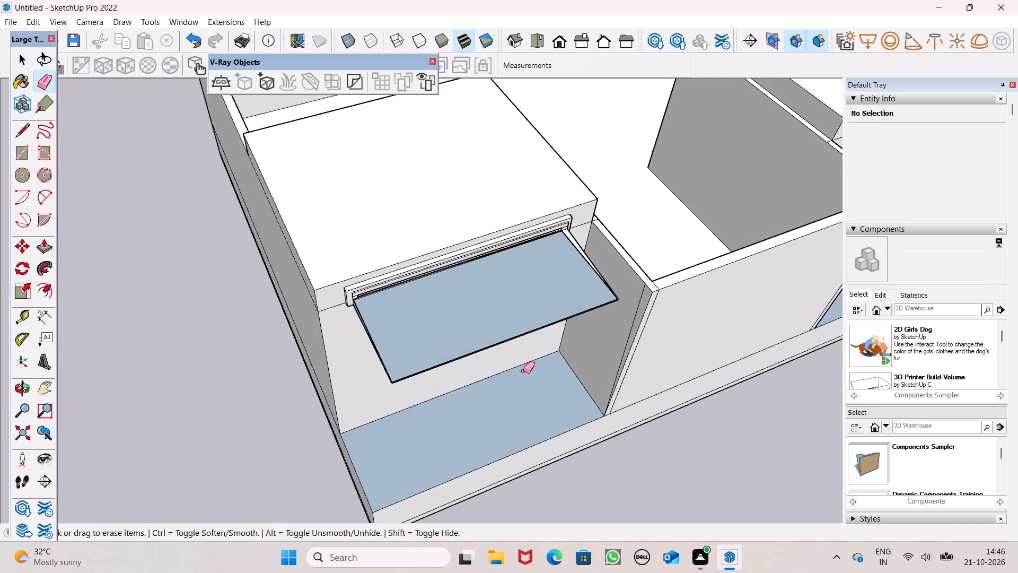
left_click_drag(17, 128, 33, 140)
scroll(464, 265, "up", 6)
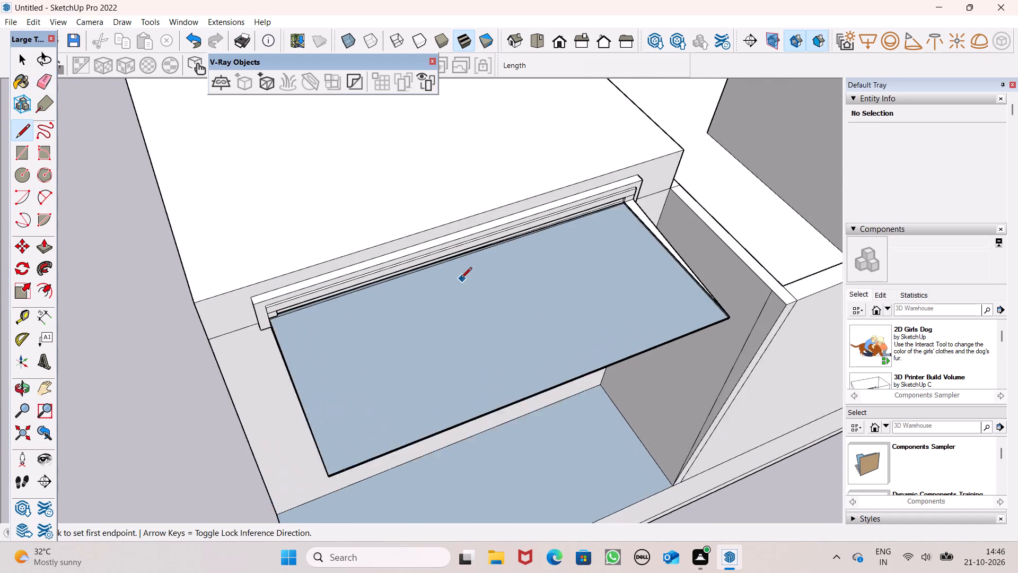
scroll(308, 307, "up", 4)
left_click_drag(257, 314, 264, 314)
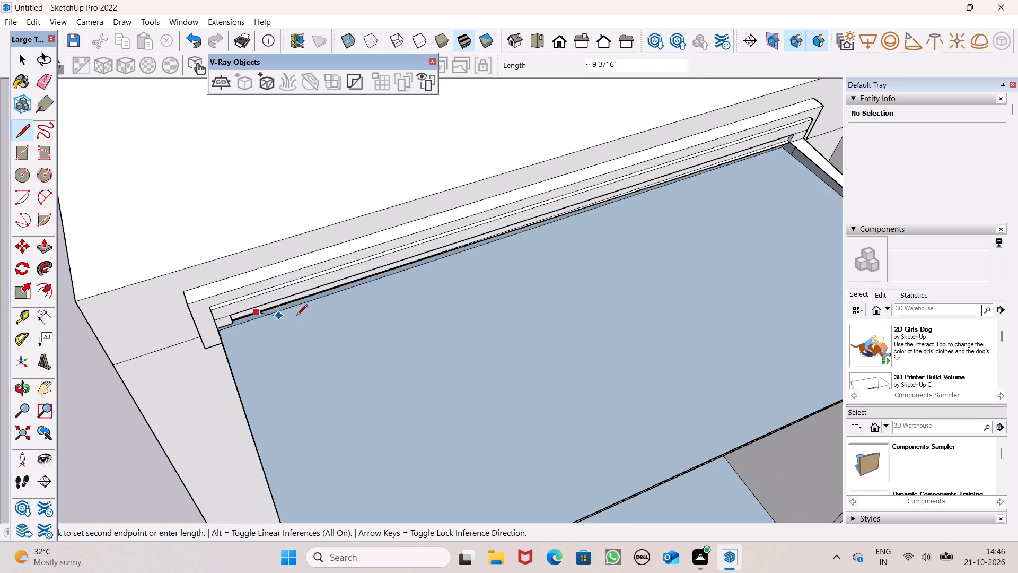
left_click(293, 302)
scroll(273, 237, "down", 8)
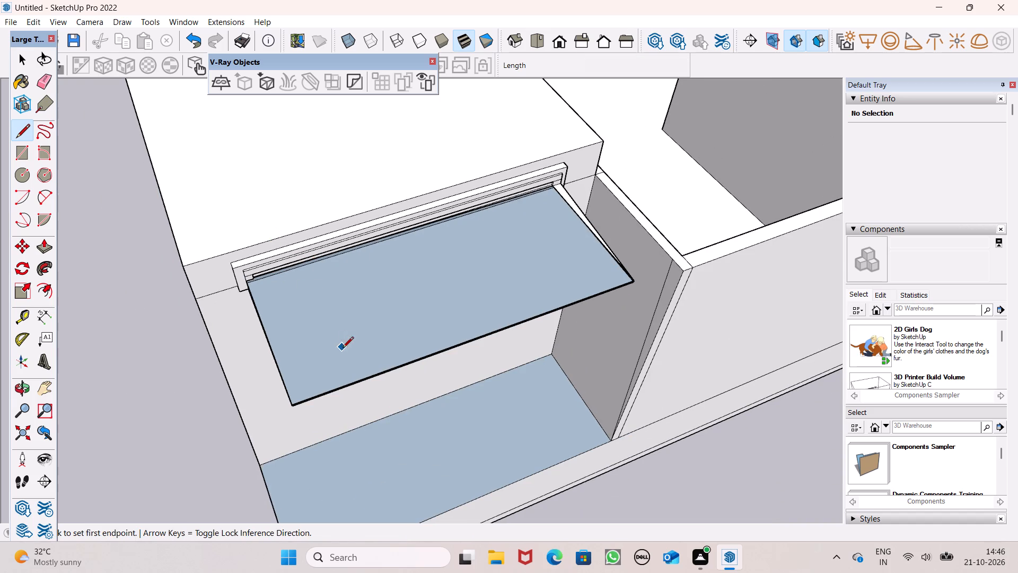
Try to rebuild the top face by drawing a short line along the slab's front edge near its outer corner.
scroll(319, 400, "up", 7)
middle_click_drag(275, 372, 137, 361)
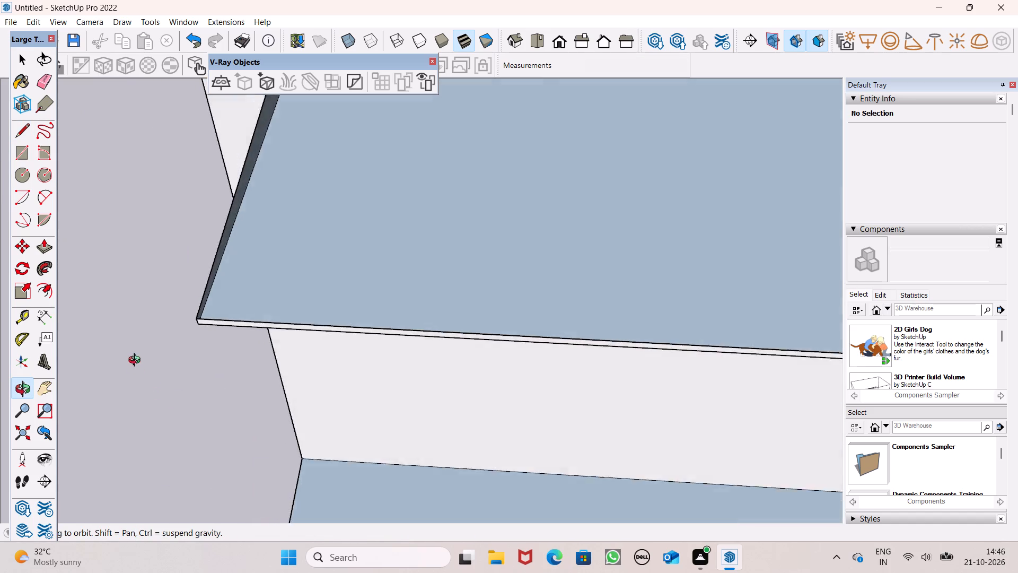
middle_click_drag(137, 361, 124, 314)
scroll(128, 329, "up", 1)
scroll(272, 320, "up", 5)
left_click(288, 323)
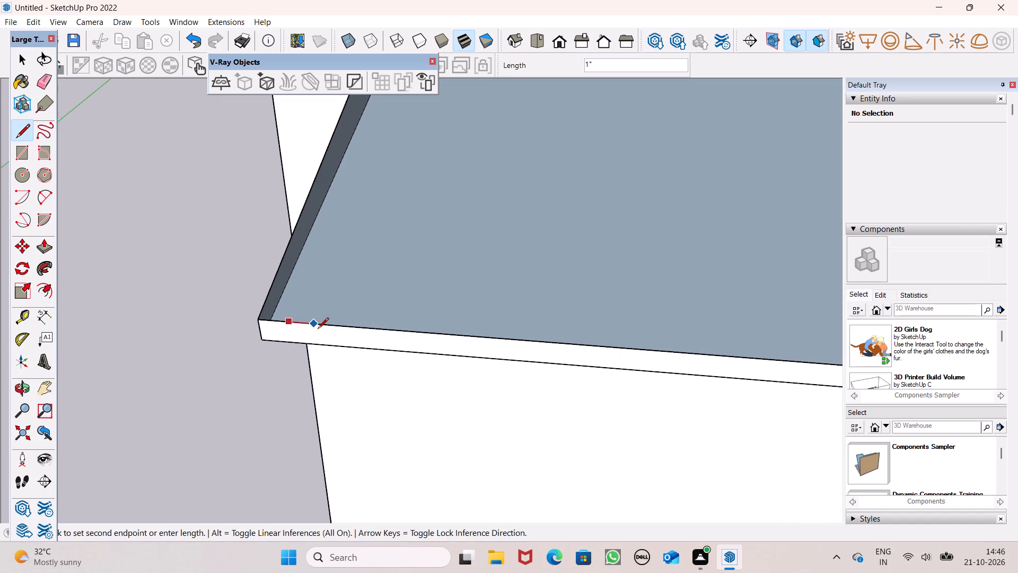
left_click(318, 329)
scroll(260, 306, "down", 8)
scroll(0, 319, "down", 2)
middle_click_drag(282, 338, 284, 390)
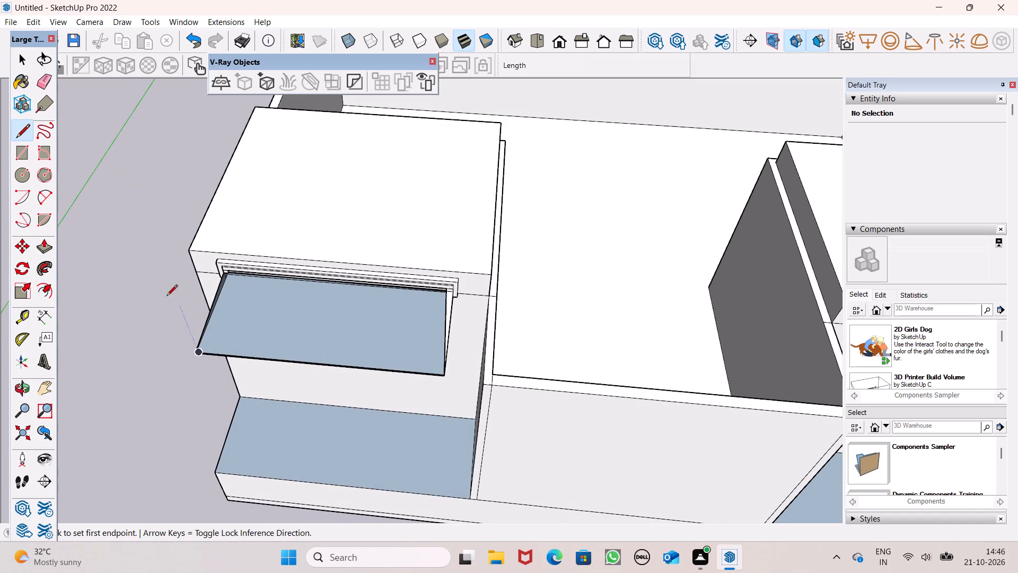
Draw a rectangle from the slab's back corner to the diagonally opposite front corner, closing its open sloping top.
left_click(13, 154)
middle_click_drag(188, 326, 250, 347)
scroll(249, 345, "up", 4)
middle_click(249, 345)
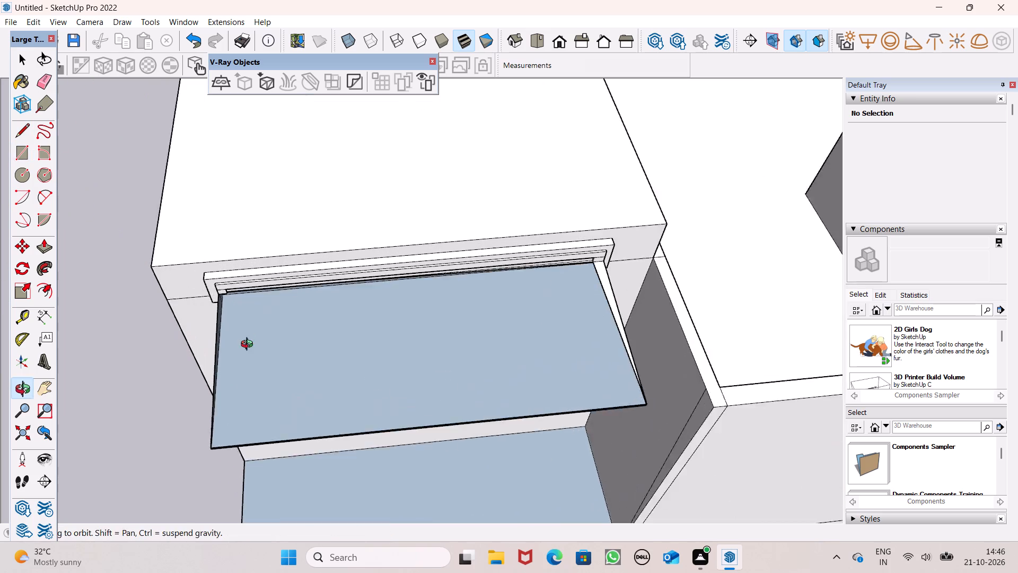
scroll(249, 345, "up", 3)
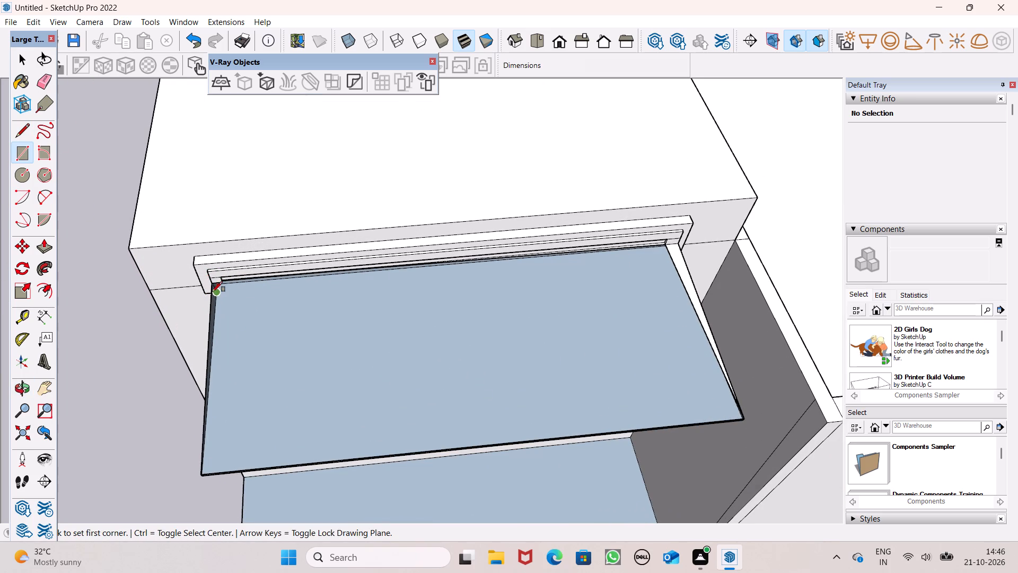
left_click(212, 289)
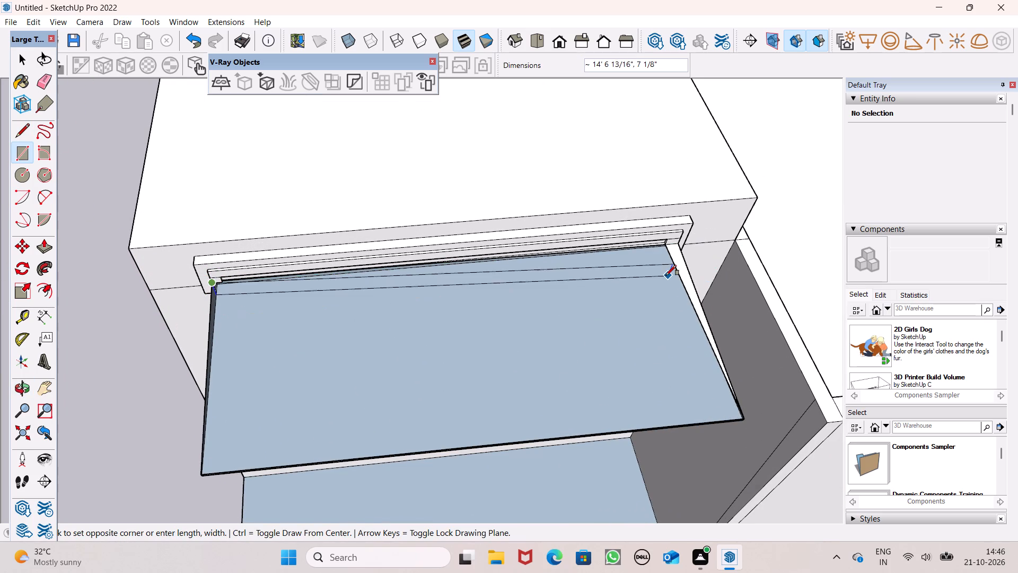
left_click_drag(664, 249, 665, 254)
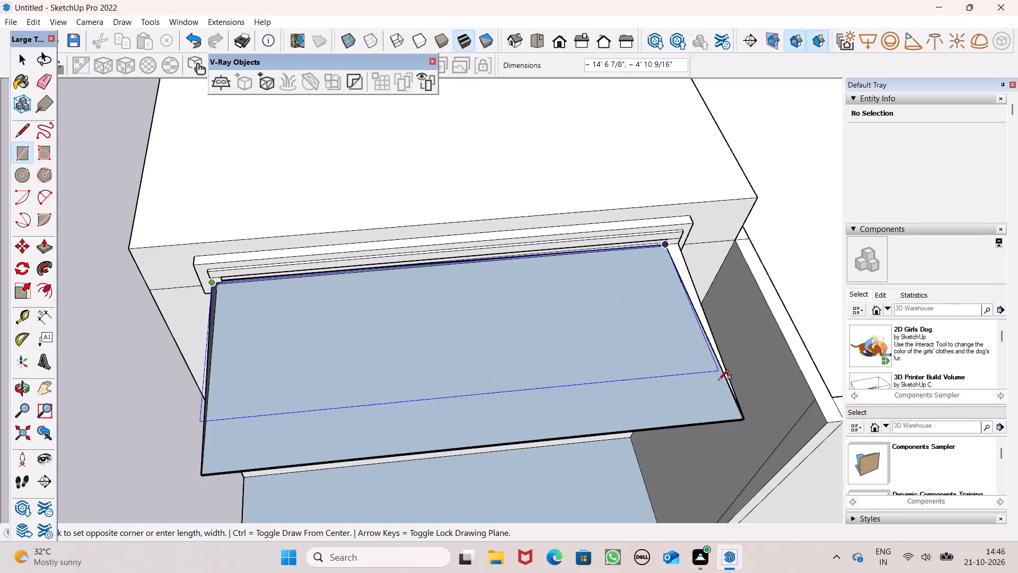
left_click(738, 413)
scroll(630, 368, "down", 4)
middle_click_drag(584, 380, 610, 298)
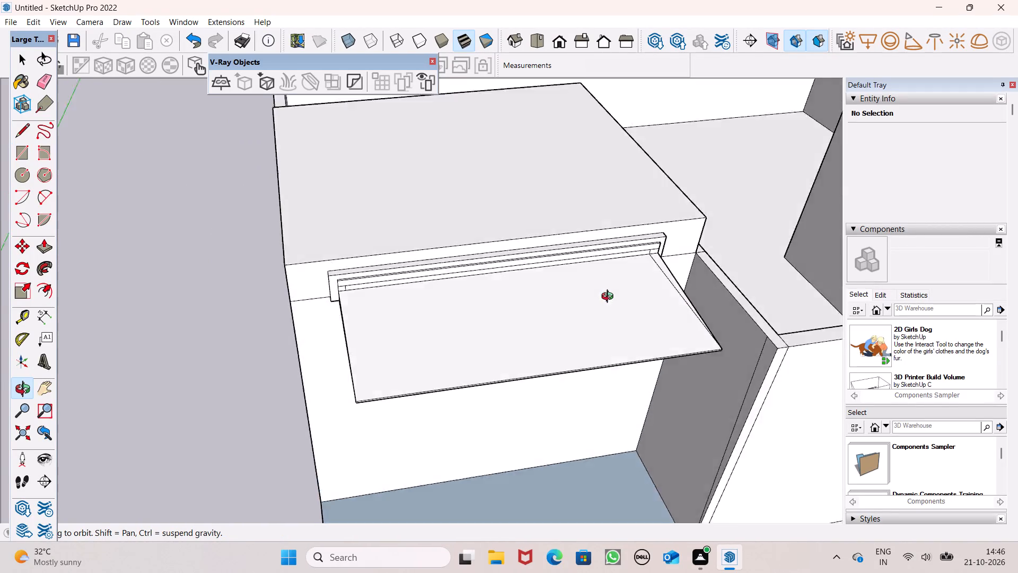
middle_click_drag(610, 298, 550, 199)
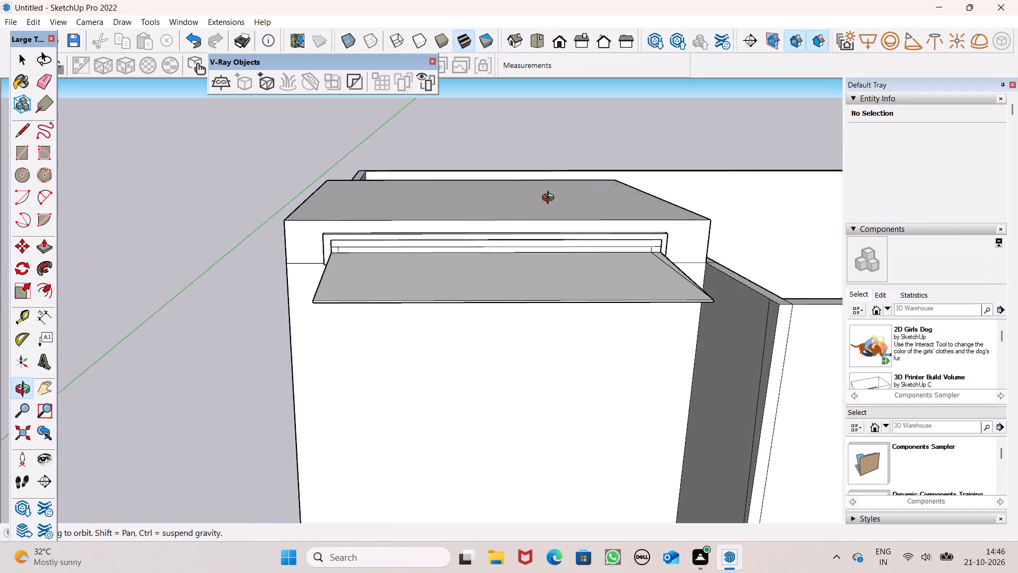
middle_click_drag(550, 199, 402, 225)
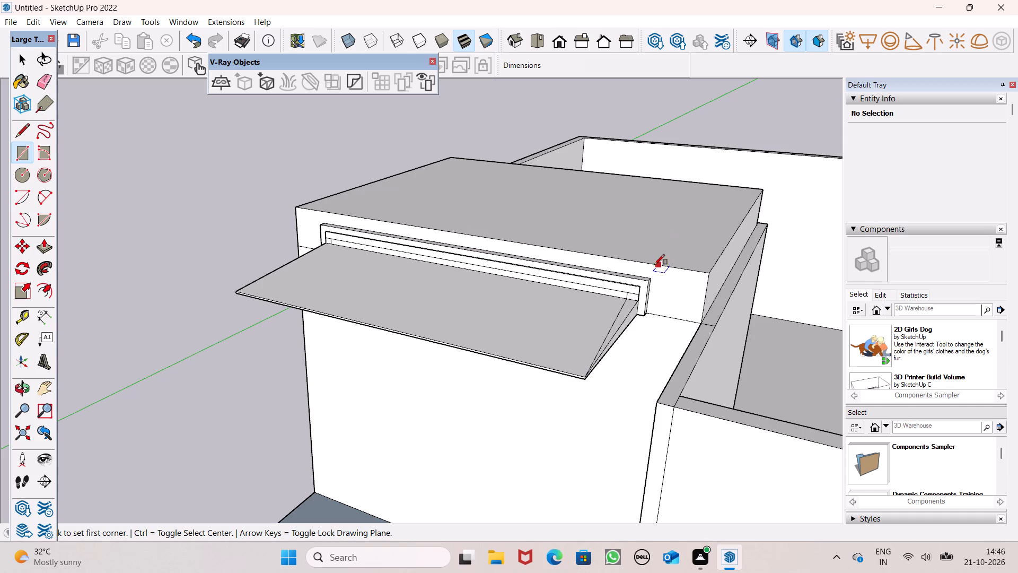
Erase the short vertical line on the strip behind the slab and the adjoining line inside the side edge, near the courtyard wall.
key("space")
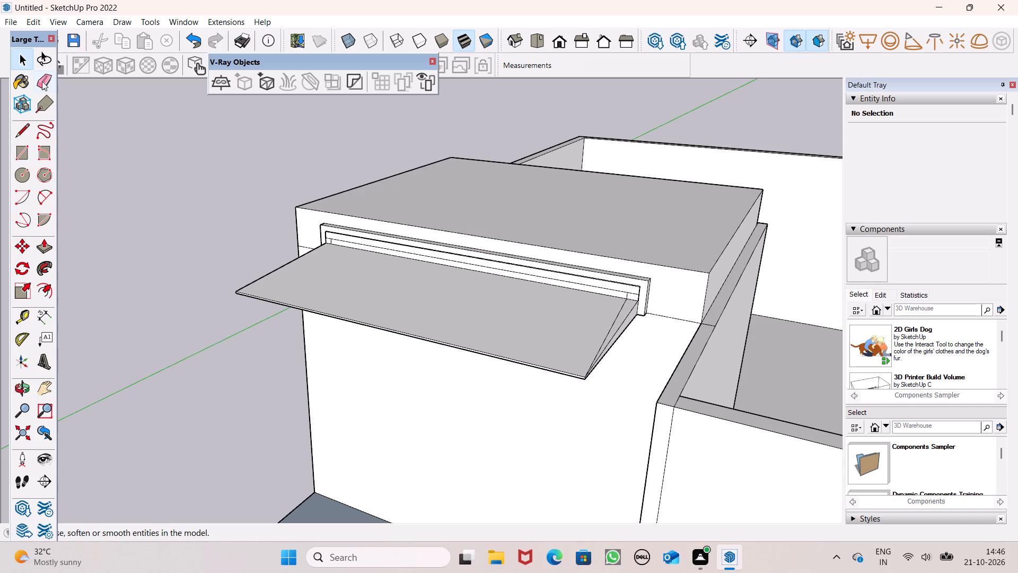
double_click(34, 79)
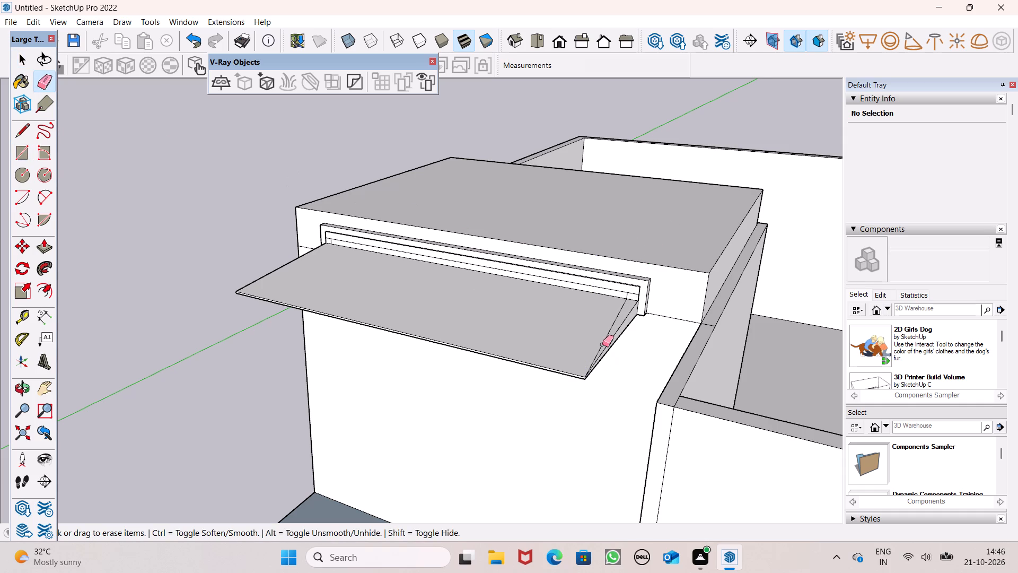
scroll(606, 325, "up", 5)
scroll(689, 300, "up", 7)
scroll(638, 282, "up", 5)
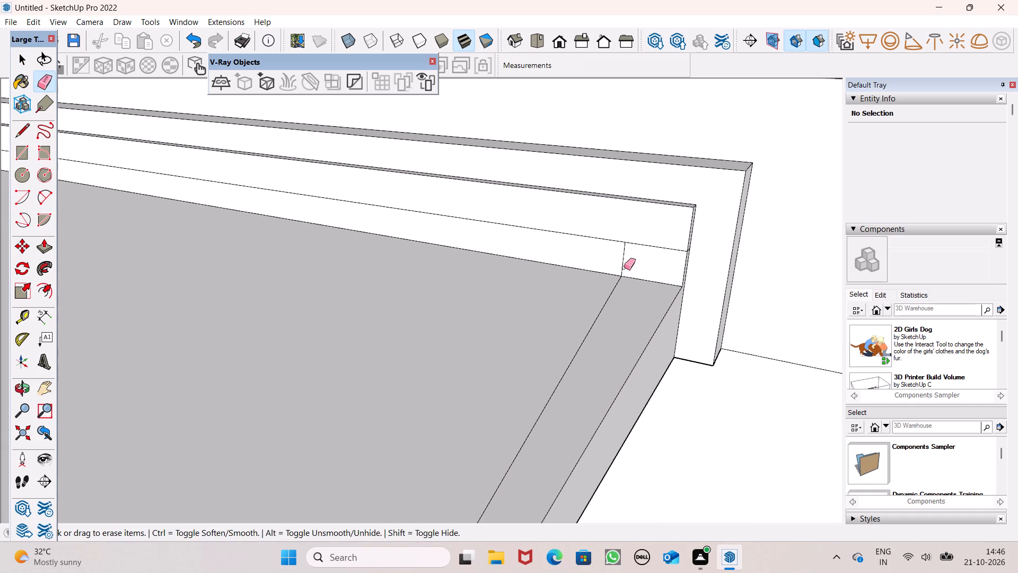
left_click_drag(623, 265, 615, 265)
left_click_drag(588, 290, 608, 298)
left_click(608, 298)
scroll(618, 283, "down", 4)
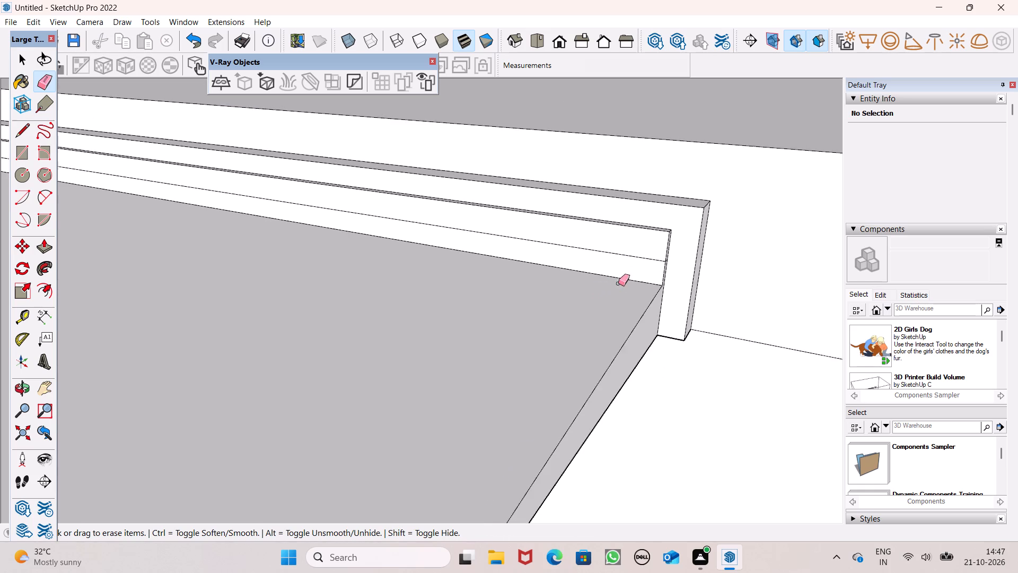
scroll(618, 283, "down", 1)
scroll(712, 241, "down", 11)
Erase the matching short vertical line at the opposite end of the strip behind the slab.
middle_click_drag(541, 440, 656, 509)
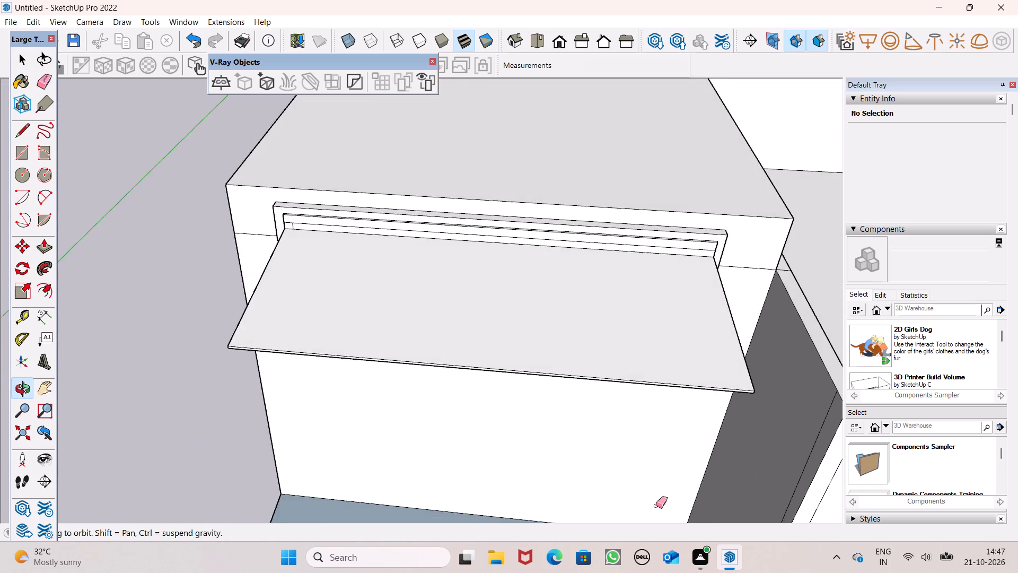
scroll(640, 320, "down", 4)
scroll(603, 296, "down", 4)
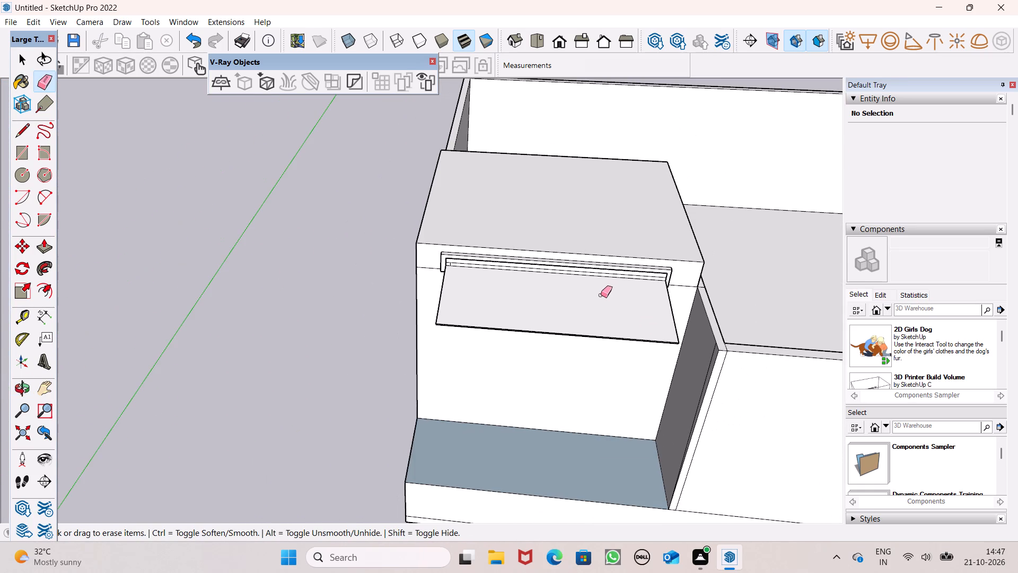
scroll(601, 295, "down", 3)
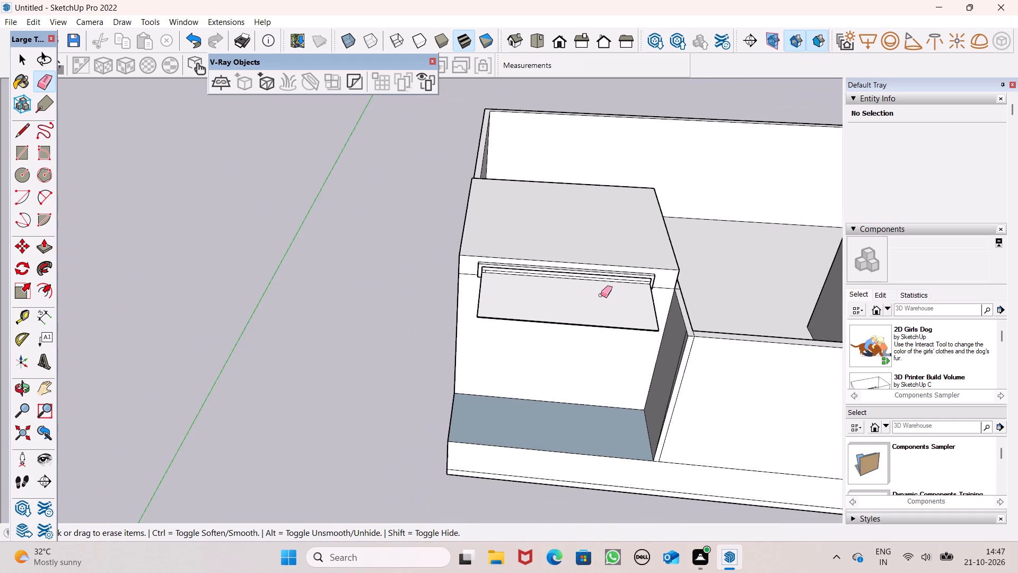
middle_click_drag(601, 299, 644, 400)
scroll(662, 359, "up", 6)
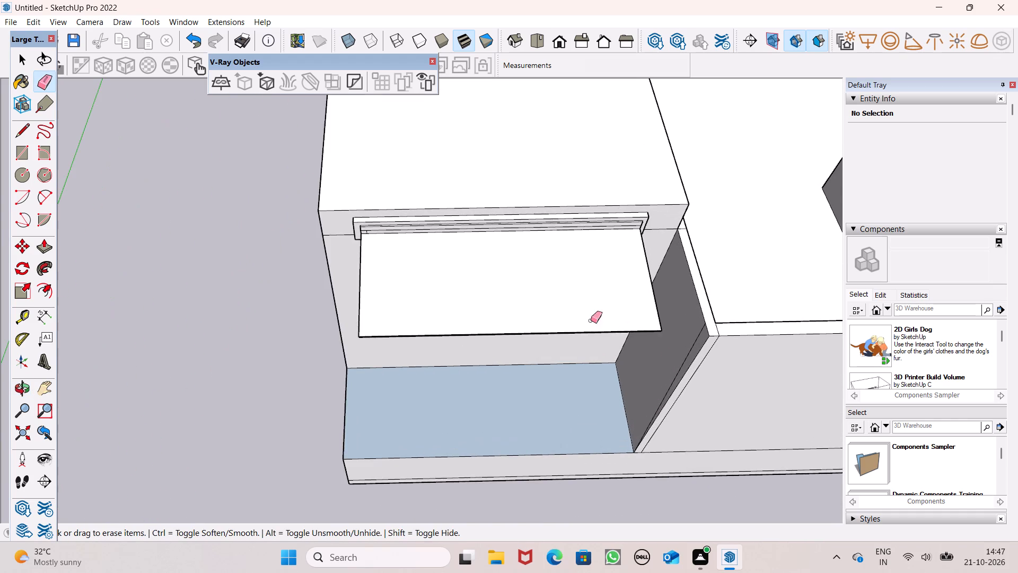
left_click(10, 127)
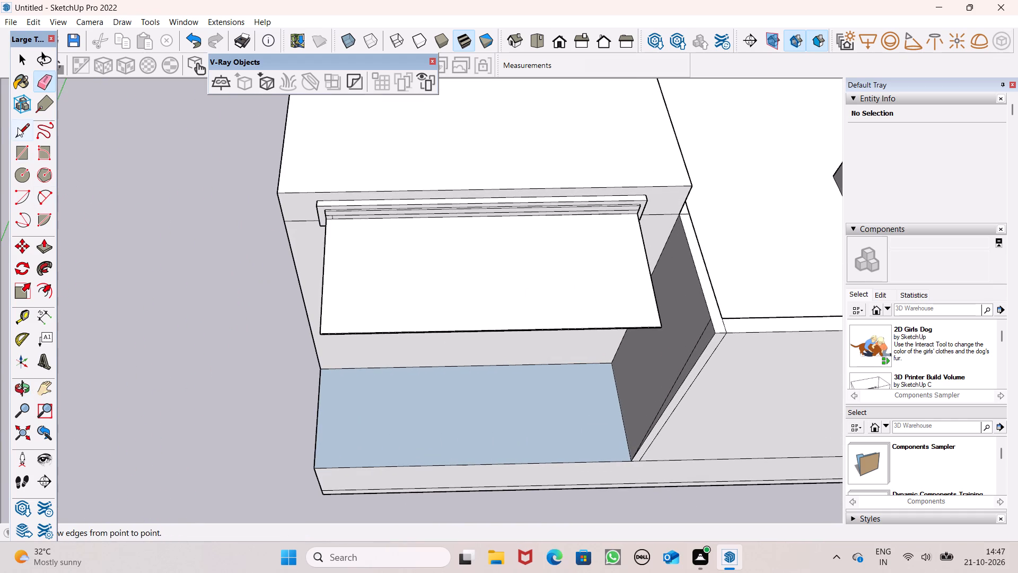
left_click(17, 127)
scroll(313, 227, "up", 6)
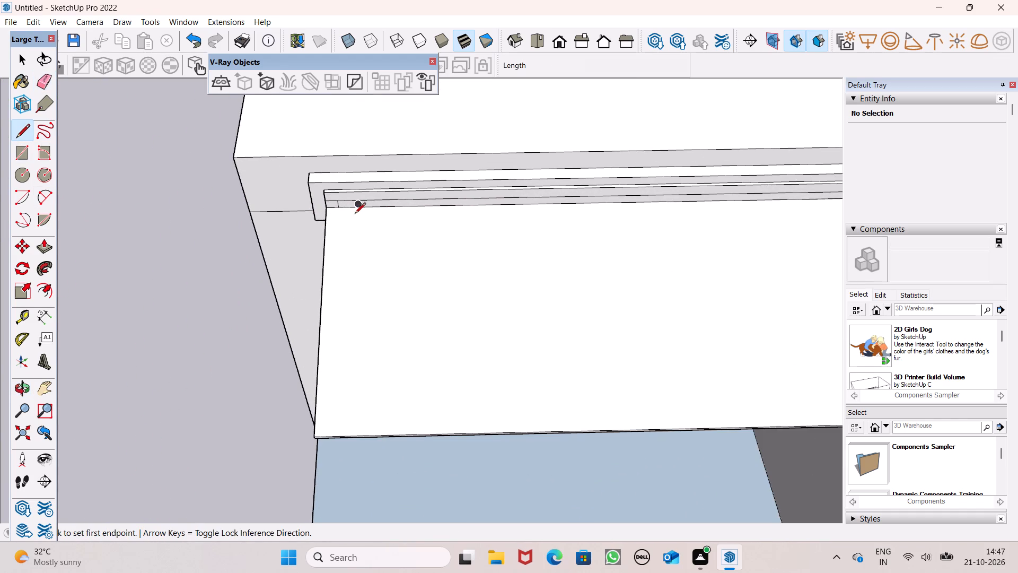
left_click(48, 73)
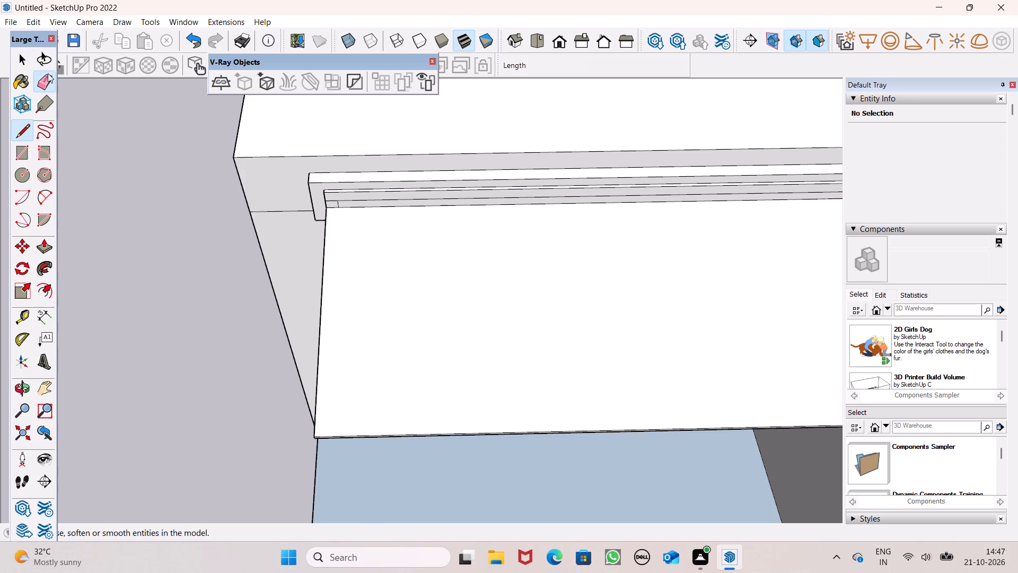
scroll(401, 230, "up", 5)
scroll(304, 197, "up", 5)
left_click_drag(303, 198, 304, 198)
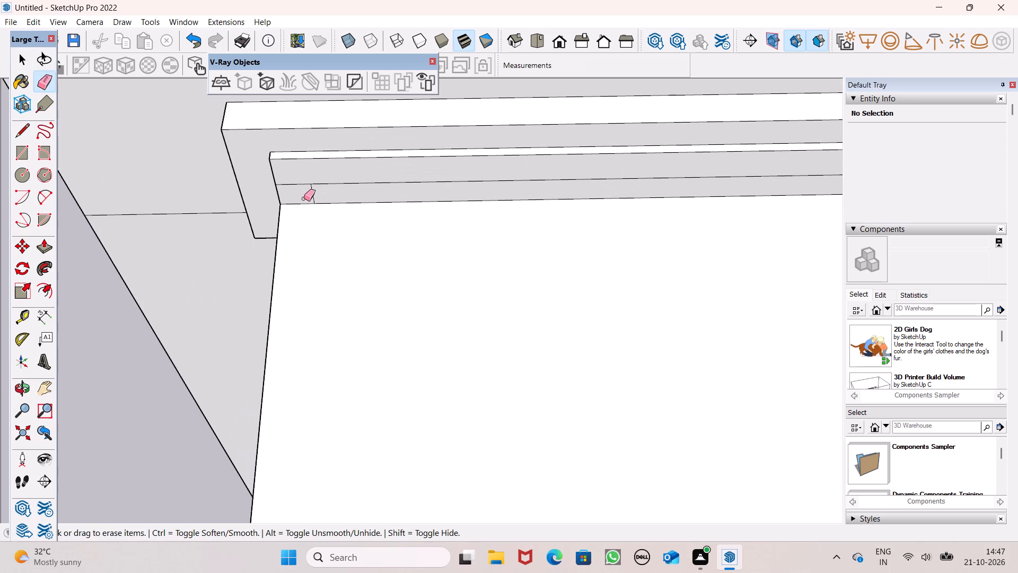
left_click_drag(304, 198, 314, 199)
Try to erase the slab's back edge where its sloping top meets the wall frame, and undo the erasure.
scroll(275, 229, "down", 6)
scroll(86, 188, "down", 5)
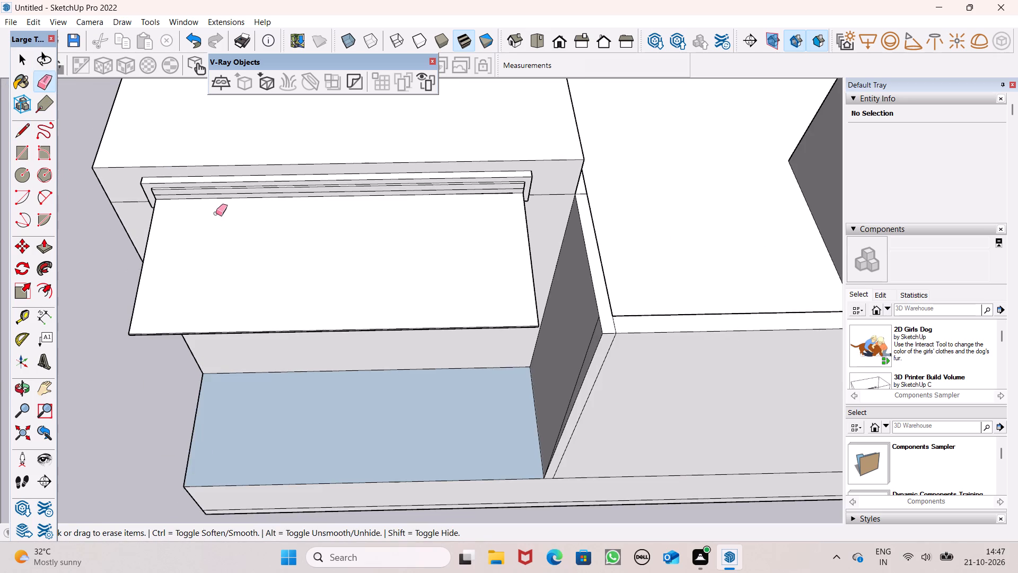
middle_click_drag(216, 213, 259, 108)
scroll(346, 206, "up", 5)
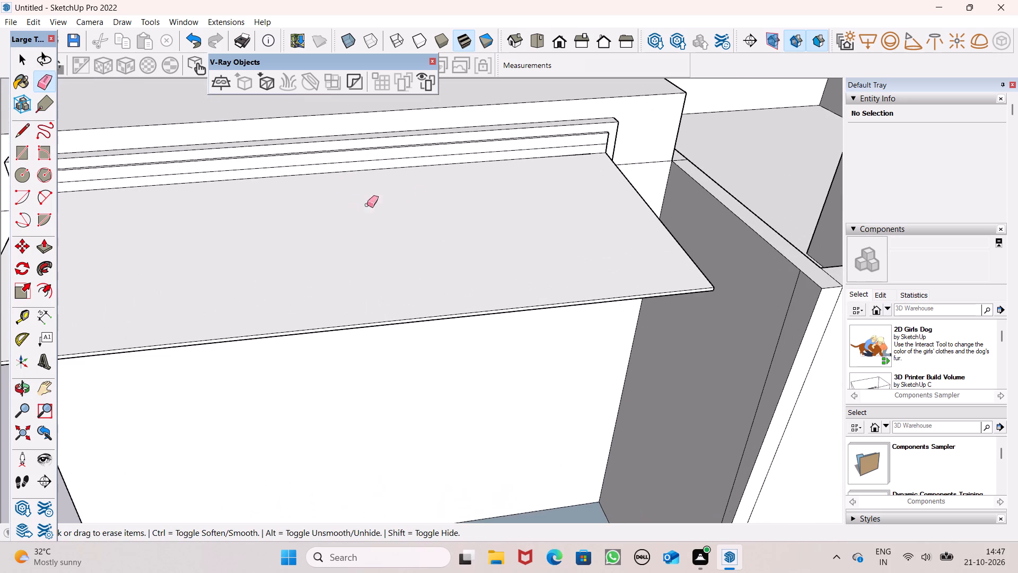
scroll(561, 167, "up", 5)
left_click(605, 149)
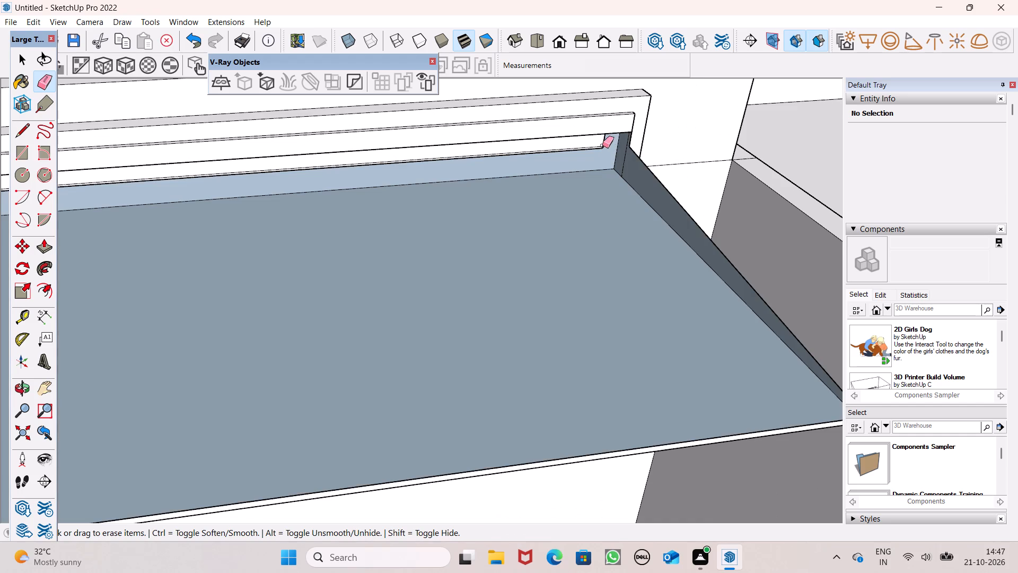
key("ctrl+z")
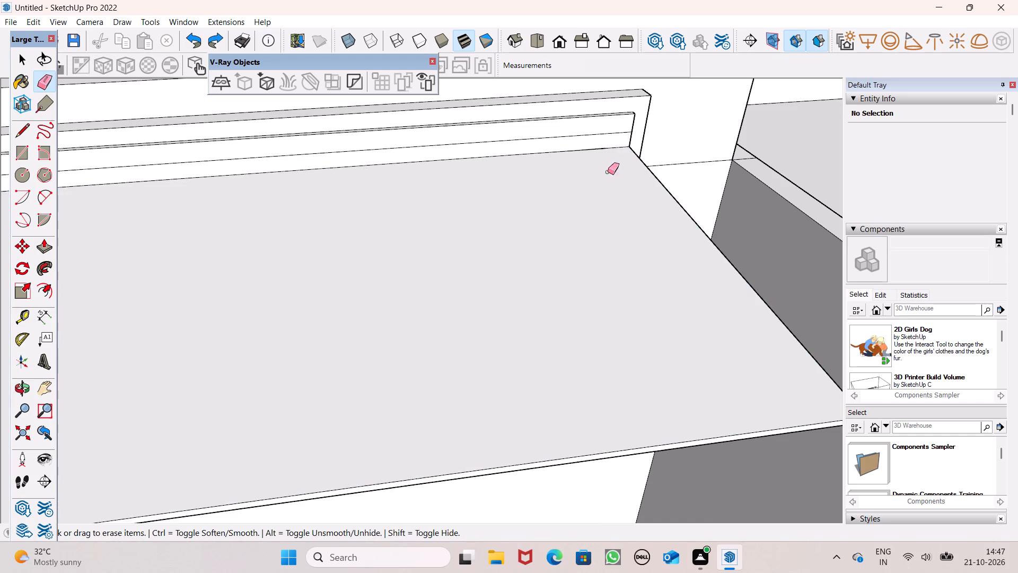
Examine the slab's sloping top, tapered side and front edge, and how its back corner meets the wall frame.
scroll(625, 210, "down", 4)
middle_click_drag(575, 257, 753, 148)
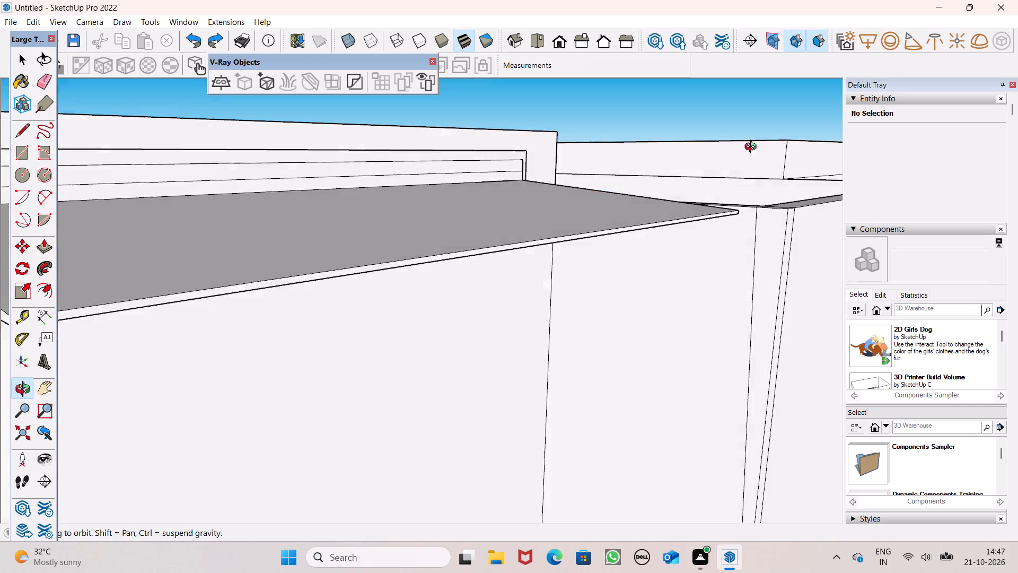
middle_click_drag(753, 148, 635, 240)
scroll(694, 192, "down", 9)
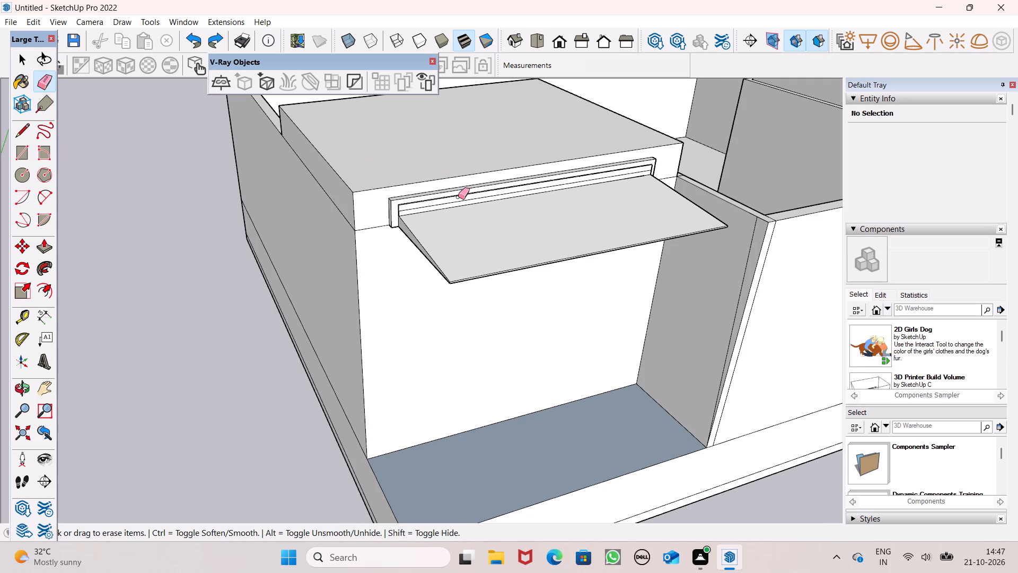
scroll(458, 197, "up", 4)
middle_click_drag(459, 243, 471, 196)
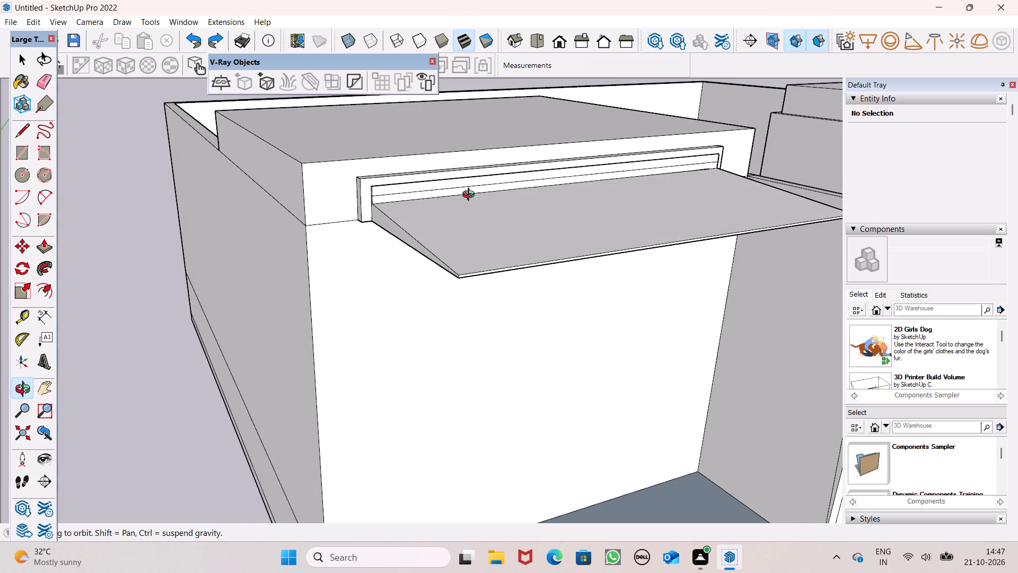
middle_click_drag(471, 196, 471, 203)
scroll(454, 198, "up", 5)
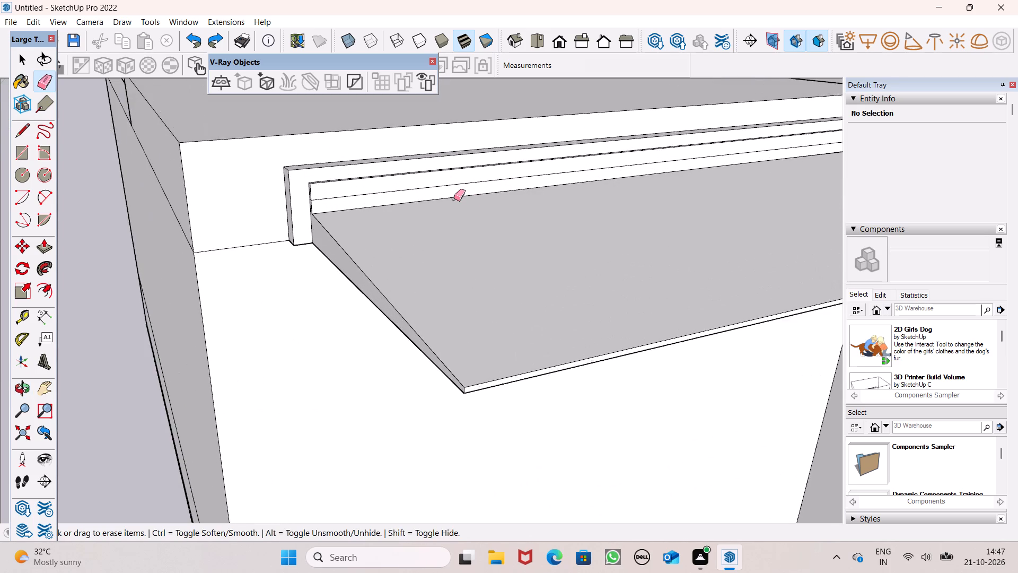
scroll(454, 198, "up", 1)
middle_click_drag(466, 196, 467, 184)
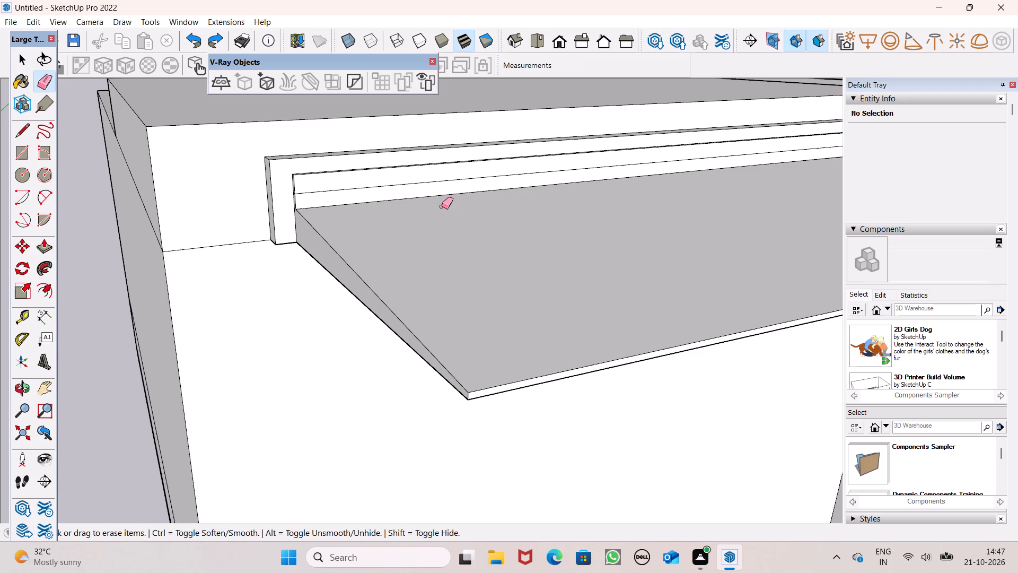
scroll(442, 206, "up", 1)
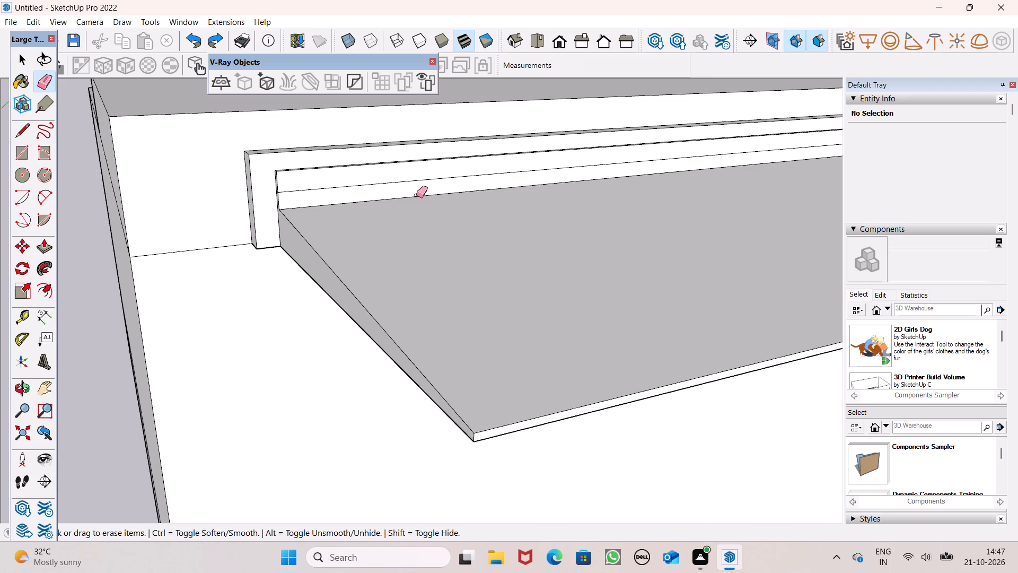
scroll(361, 195, "up", 1)
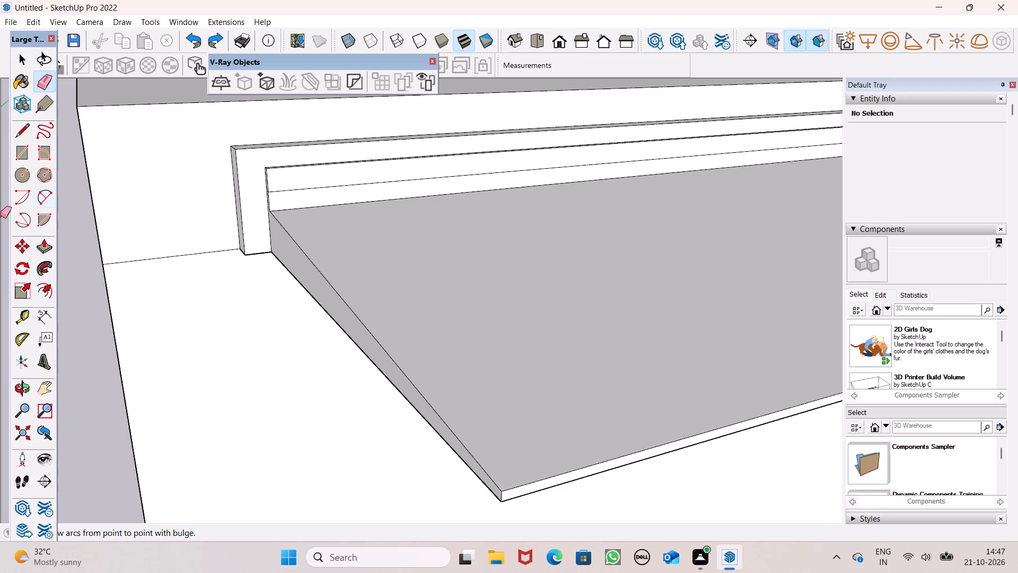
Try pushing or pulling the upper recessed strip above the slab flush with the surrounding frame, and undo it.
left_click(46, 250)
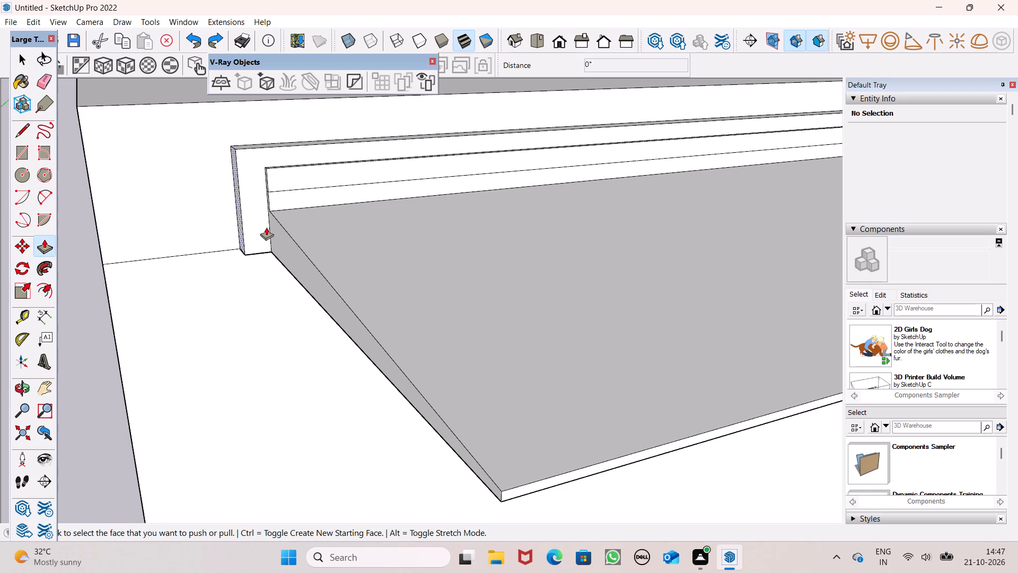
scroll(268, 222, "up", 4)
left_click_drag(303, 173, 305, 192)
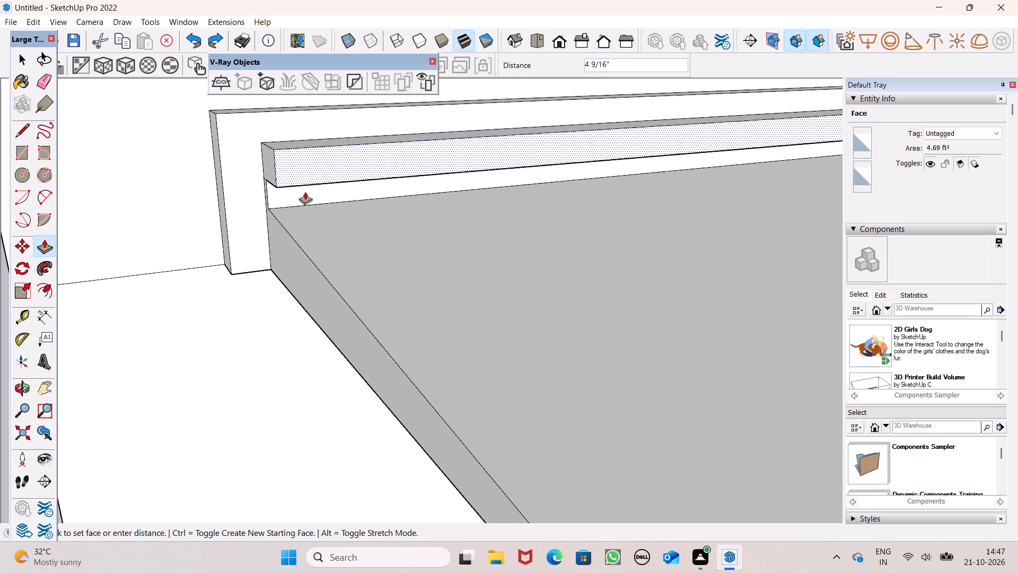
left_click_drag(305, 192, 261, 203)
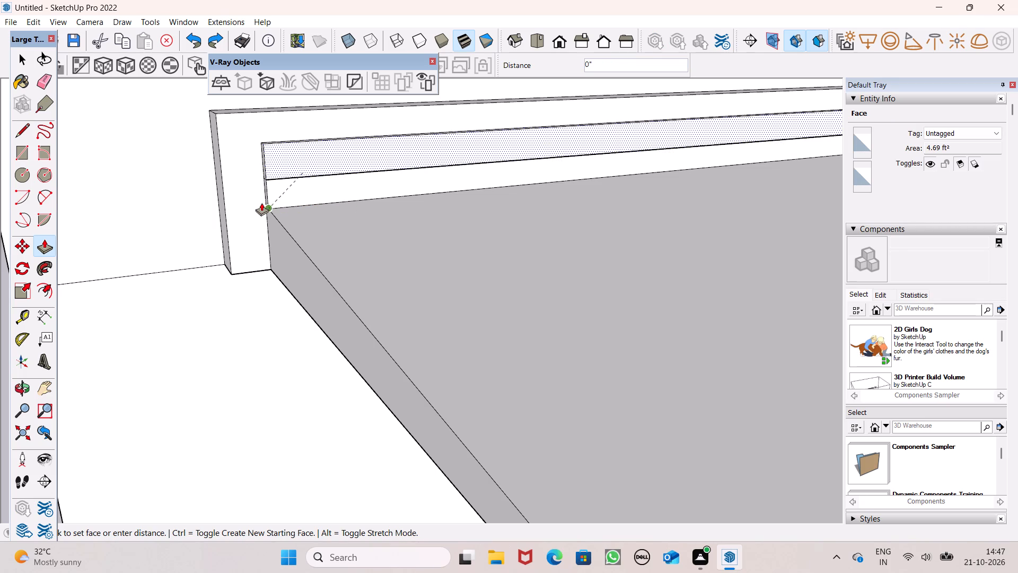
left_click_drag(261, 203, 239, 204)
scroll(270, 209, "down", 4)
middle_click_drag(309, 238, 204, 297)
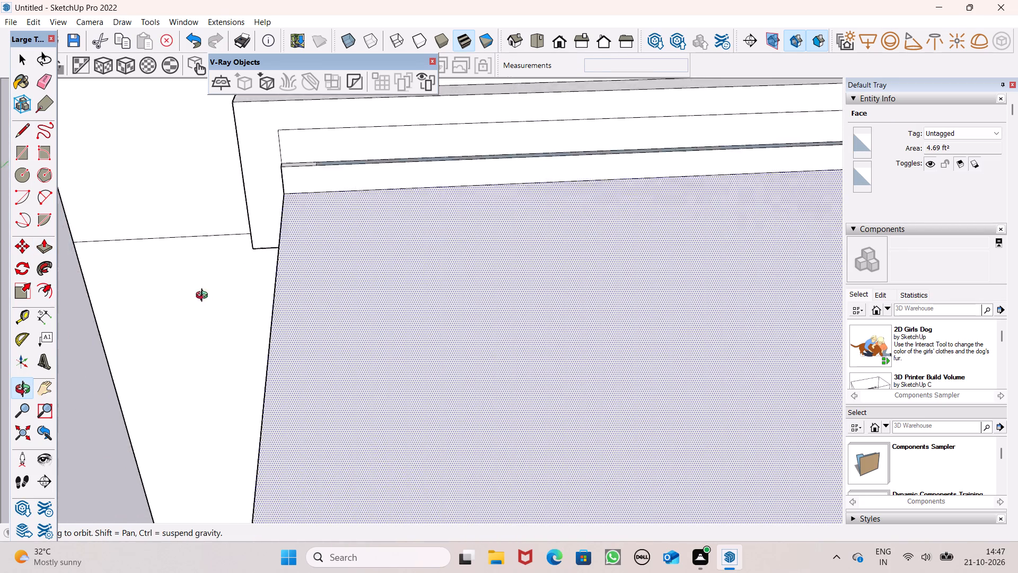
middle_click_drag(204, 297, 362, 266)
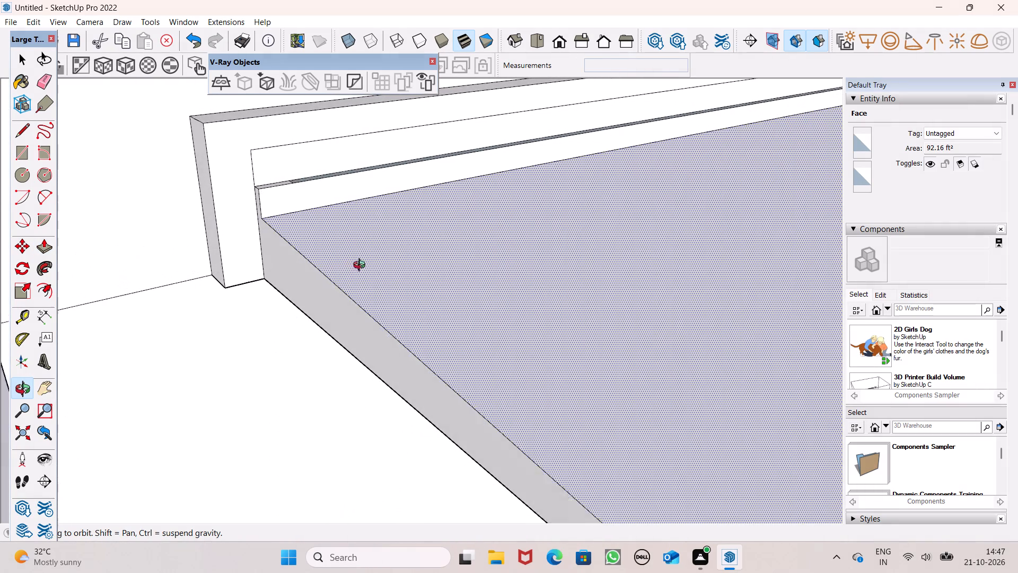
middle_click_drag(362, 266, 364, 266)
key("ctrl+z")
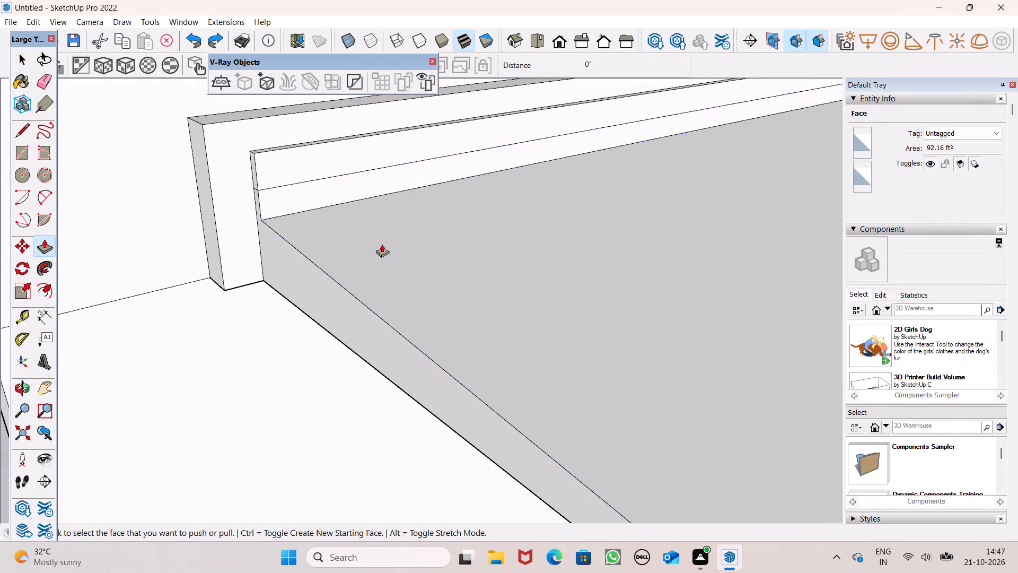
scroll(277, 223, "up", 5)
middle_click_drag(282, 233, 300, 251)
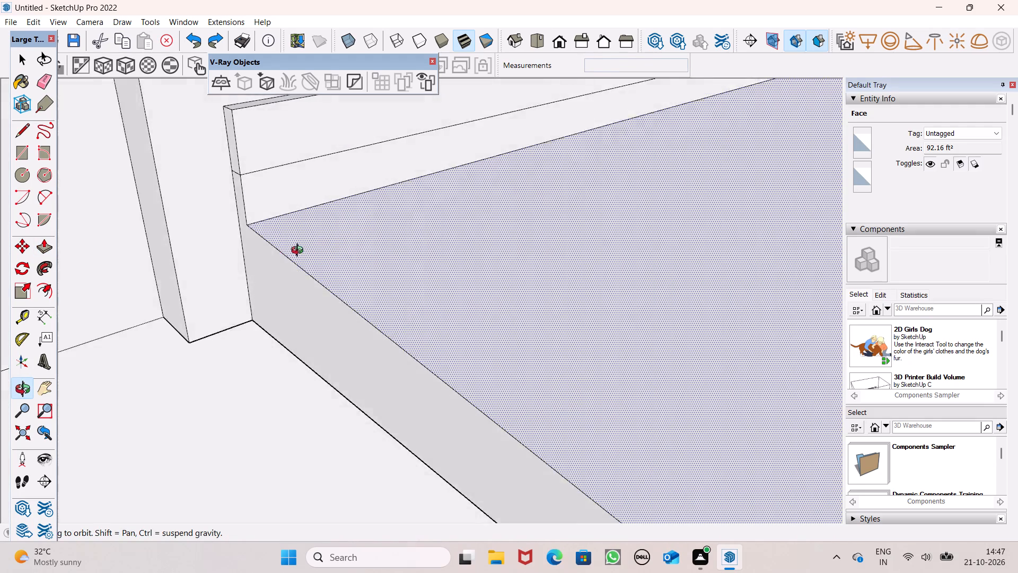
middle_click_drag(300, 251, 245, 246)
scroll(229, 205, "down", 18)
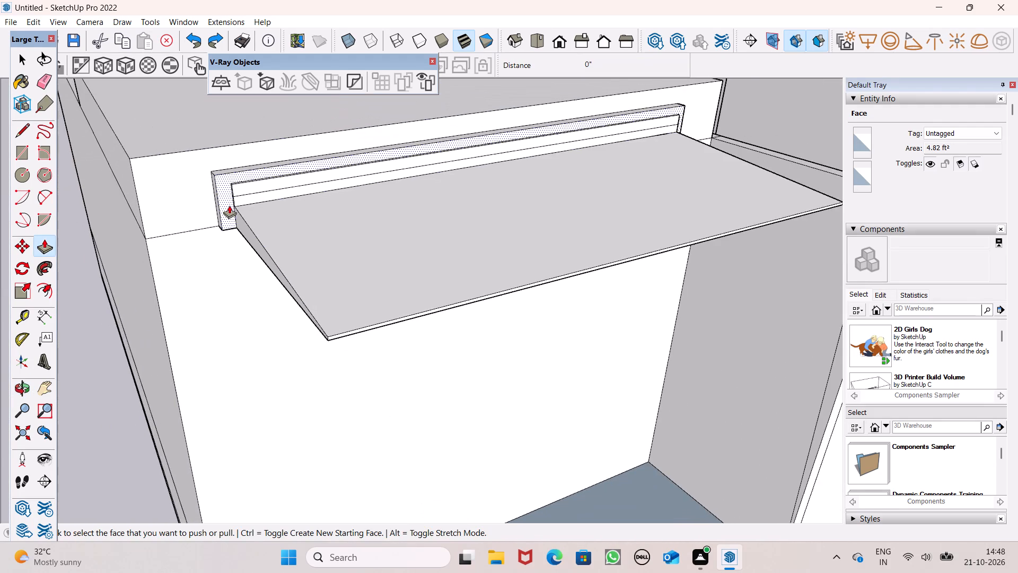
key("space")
Draw a line about 6' 1" long from the slab's back edge to its front edge, just inside the side edge away from the courtyard.
scroll(288, 219, "down", 5)
middle_click_drag(330, 263, 215, 390)
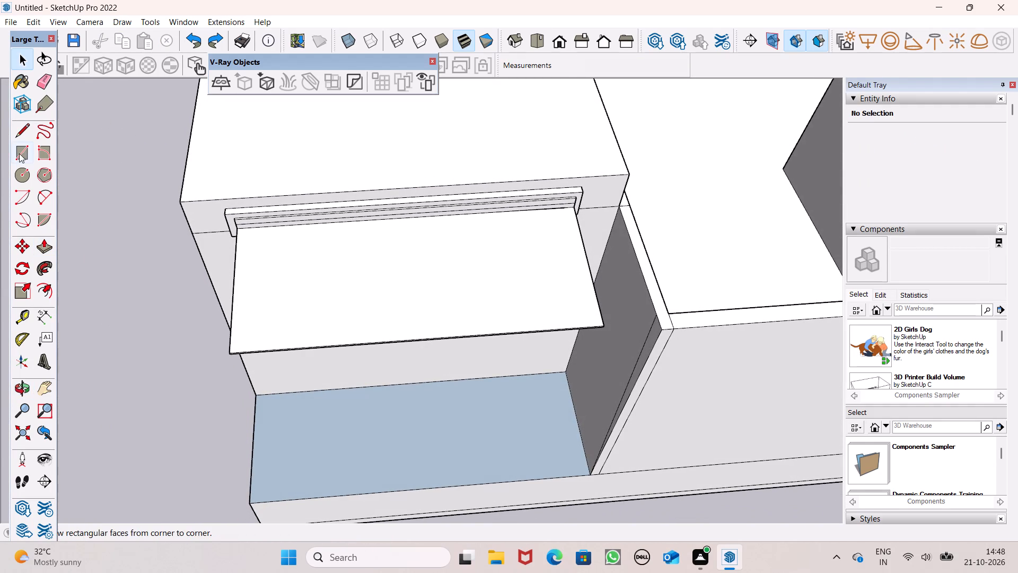
left_click(23, 135)
scroll(267, 274, "up", 6)
scroll(250, 223, "up", 2)
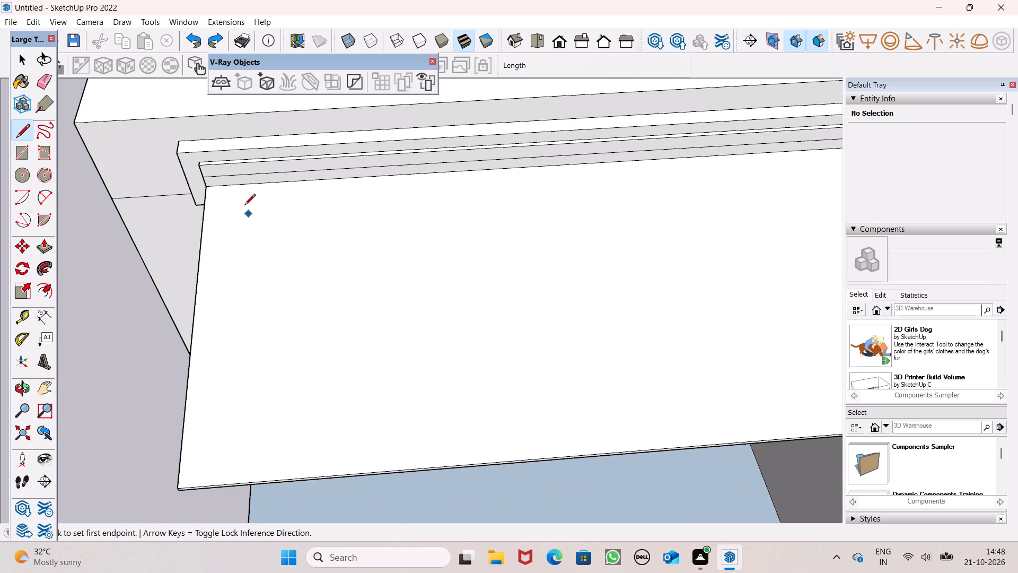
left_click(220, 185)
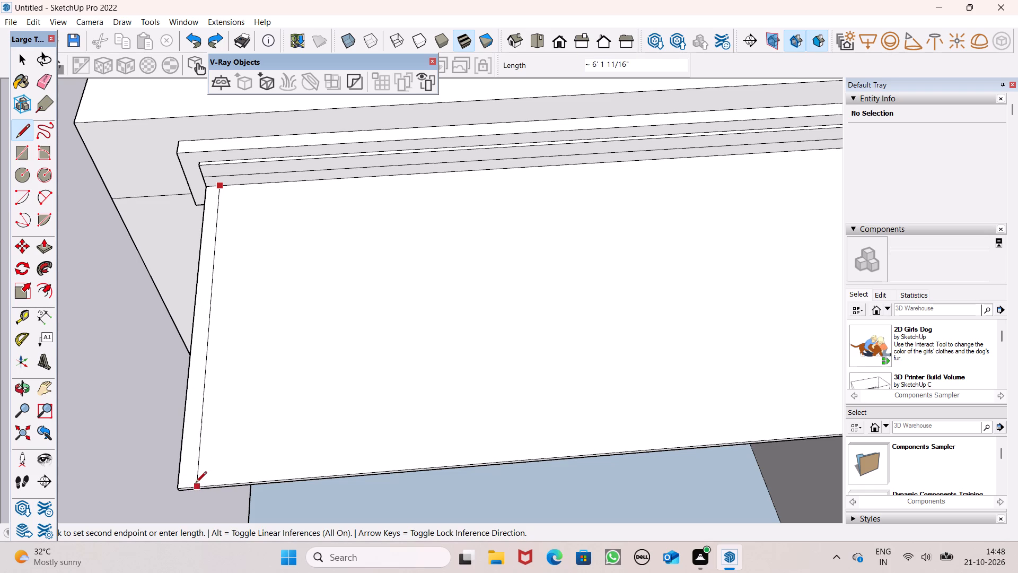
left_click(195, 482)
key("space")
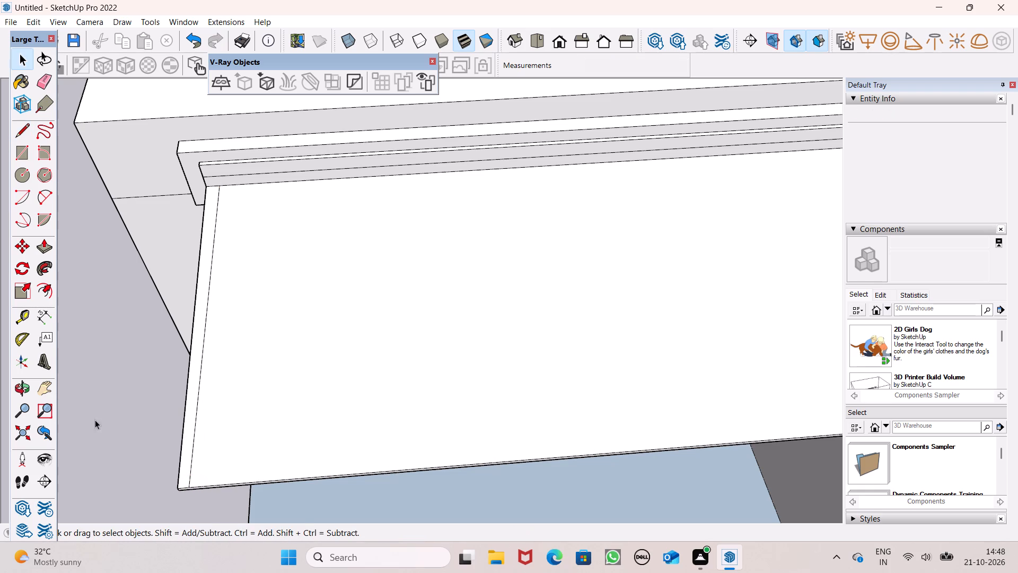
Undo the line inside the slab's side edge and redraw it from back edge to front edge, about 6' 1 3/4" long.
left_click(24, 131)
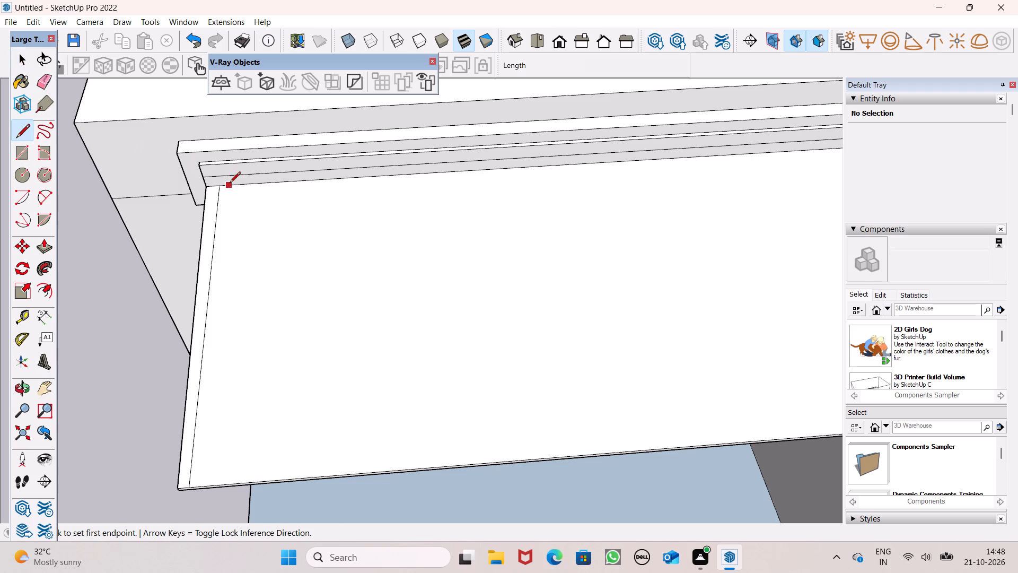
key("ctrl+z")
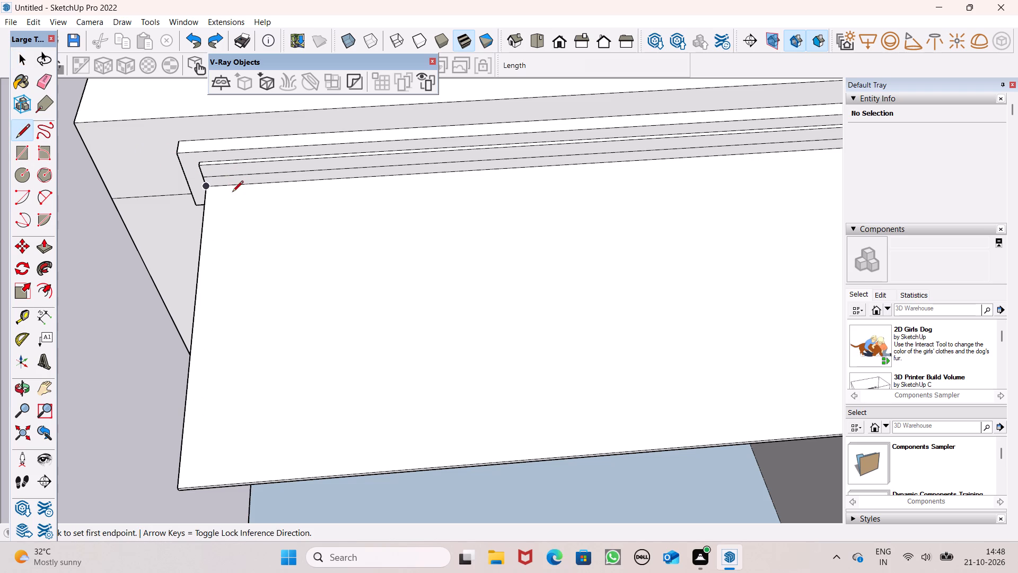
scroll(44, 193, "down", 3)
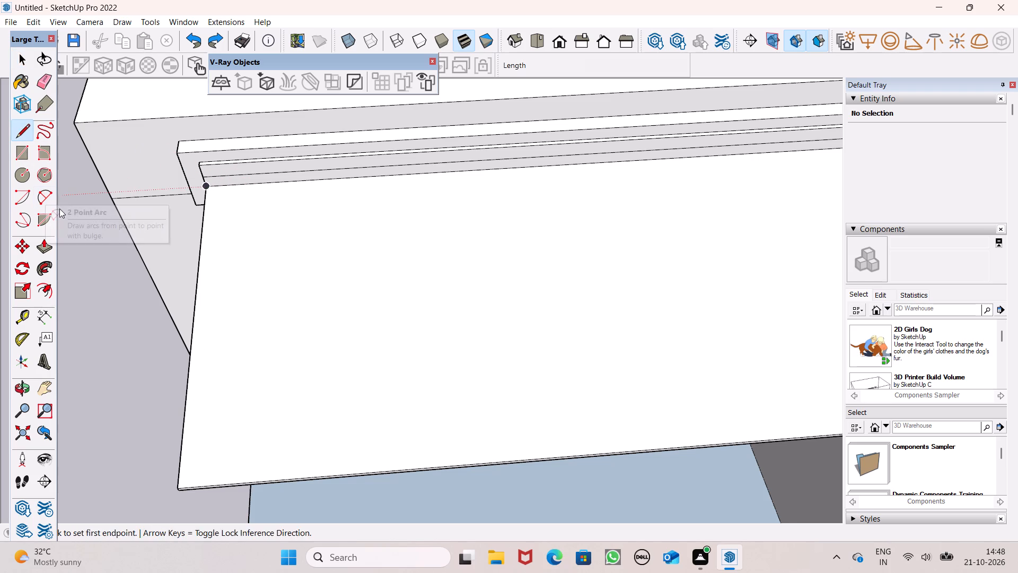
middle_click_drag(59, 209, 121, 223)
scroll(133, 242, "up", 7)
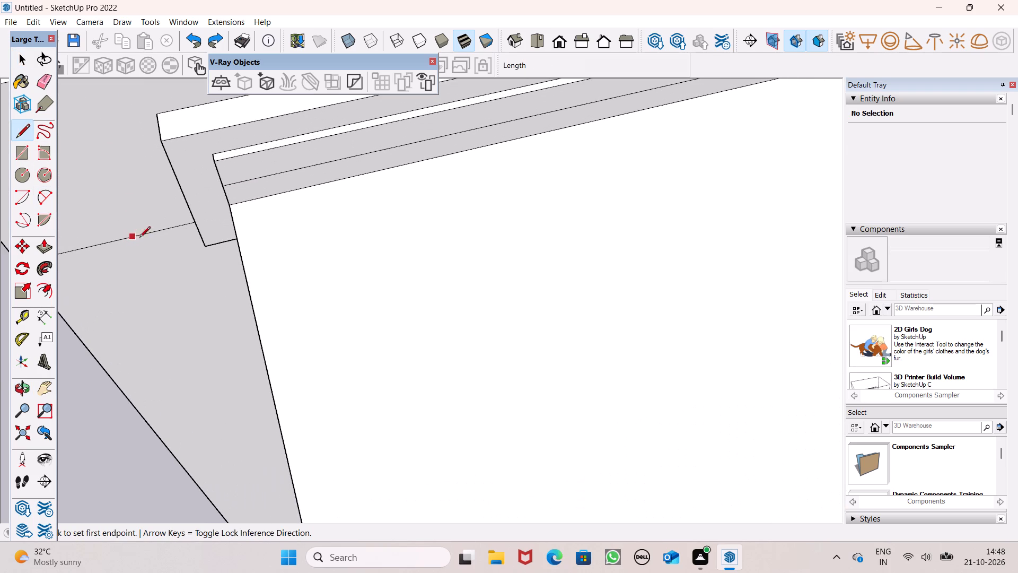
scroll(237, 204, "up", 4)
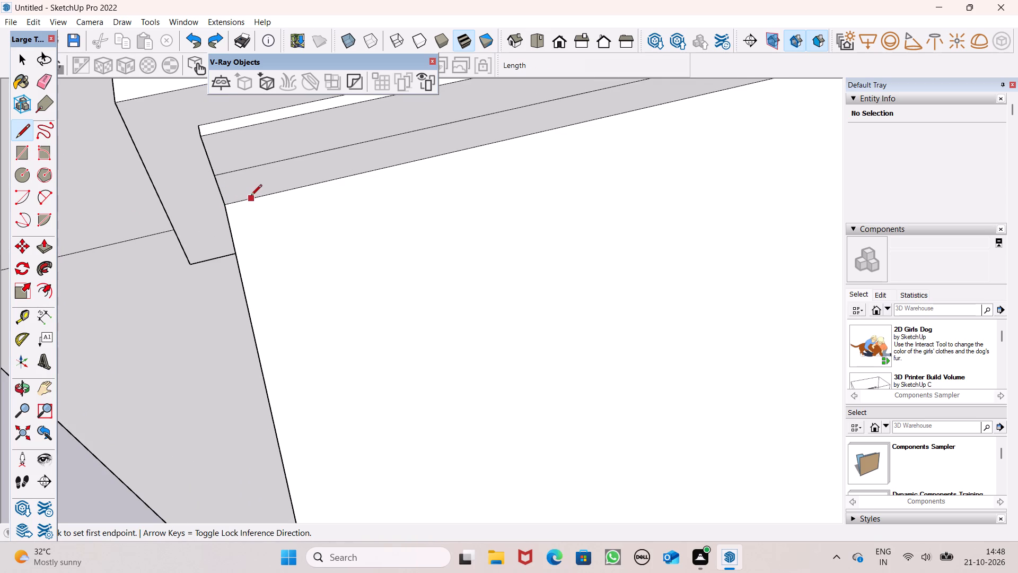
left_click(254, 196)
scroll(258, 196, "down", 10)
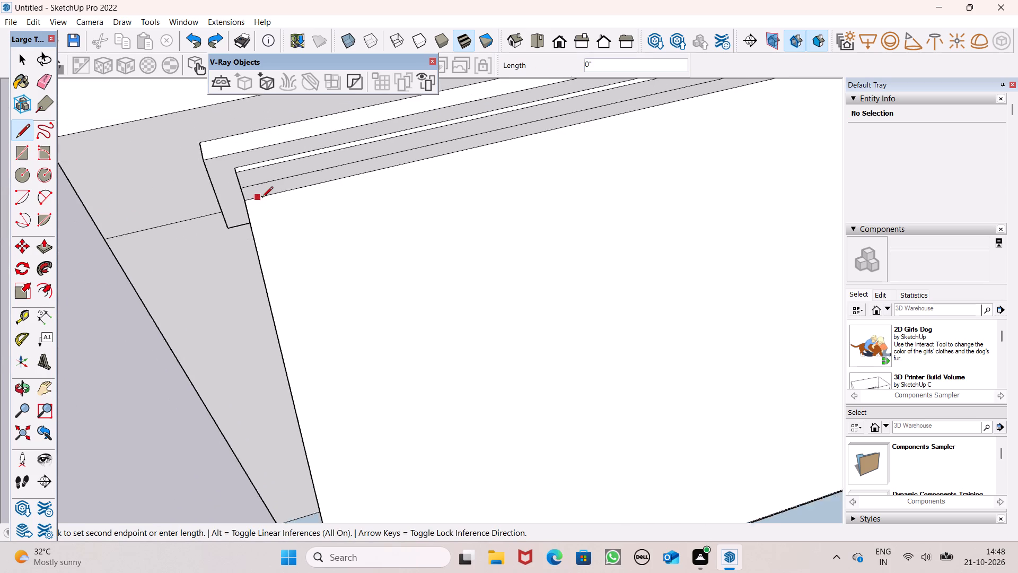
scroll(262, 198, "down", 2)
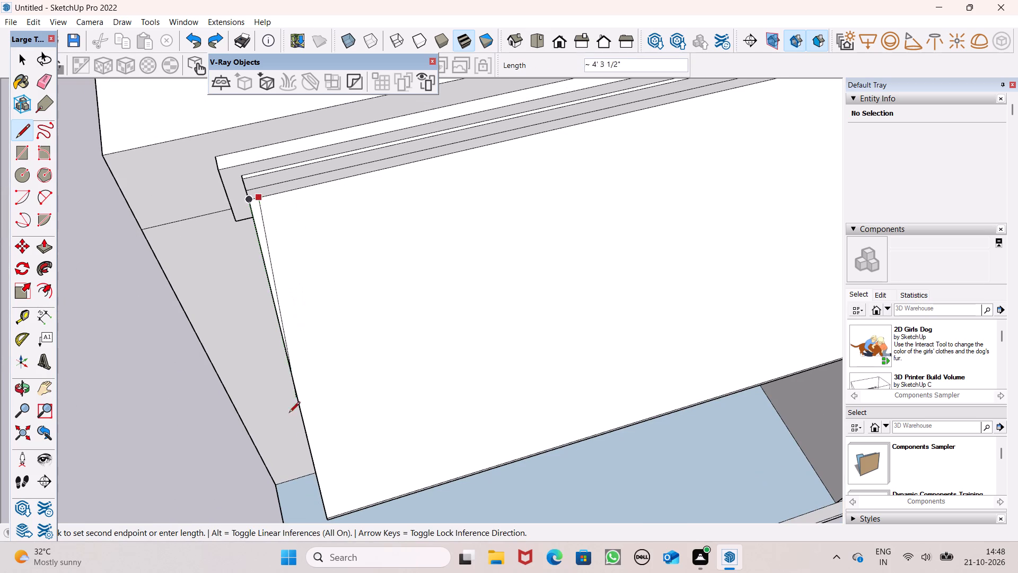
left_click(344, 514)
scroll(259, 455, "down", 6)
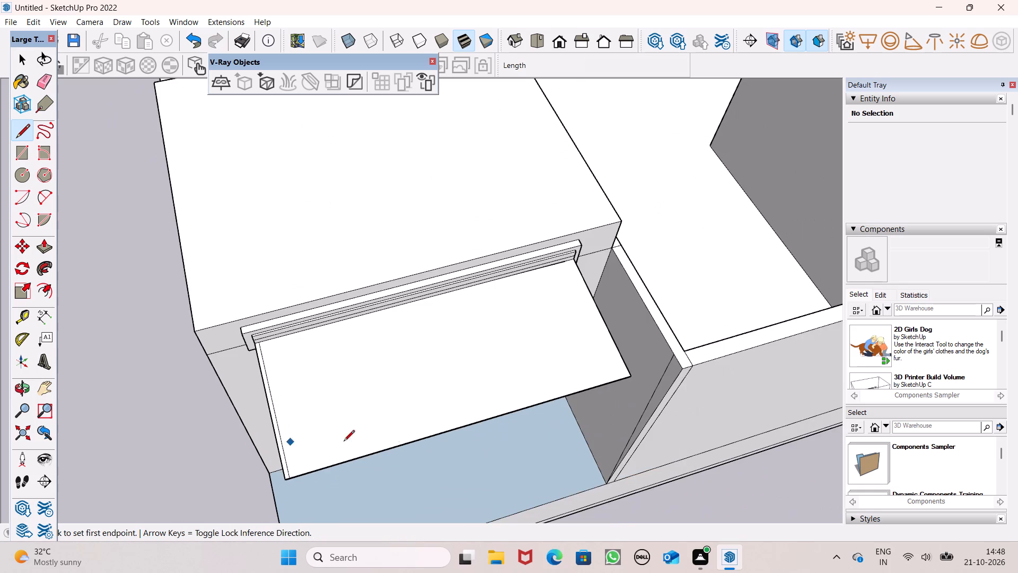
Move the redrawn line about 1" further in from the slab's side edge.
middle_click_drag(466, 468, 406, 476)
key("space")
scroll(312, 441, "up", 2)
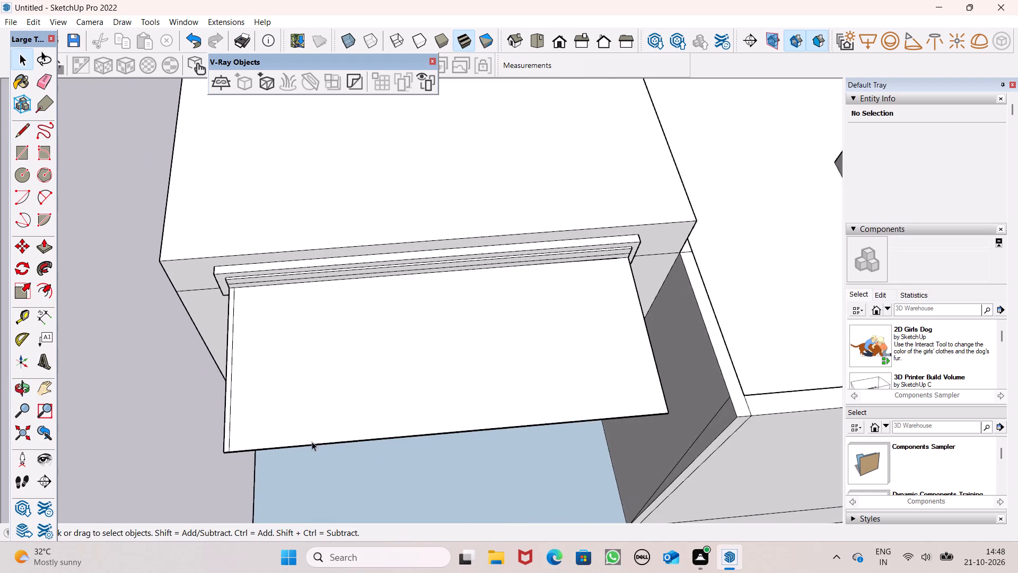
scroll(312, 441, "up", 1)
scroll(228, 414, "up", 3)
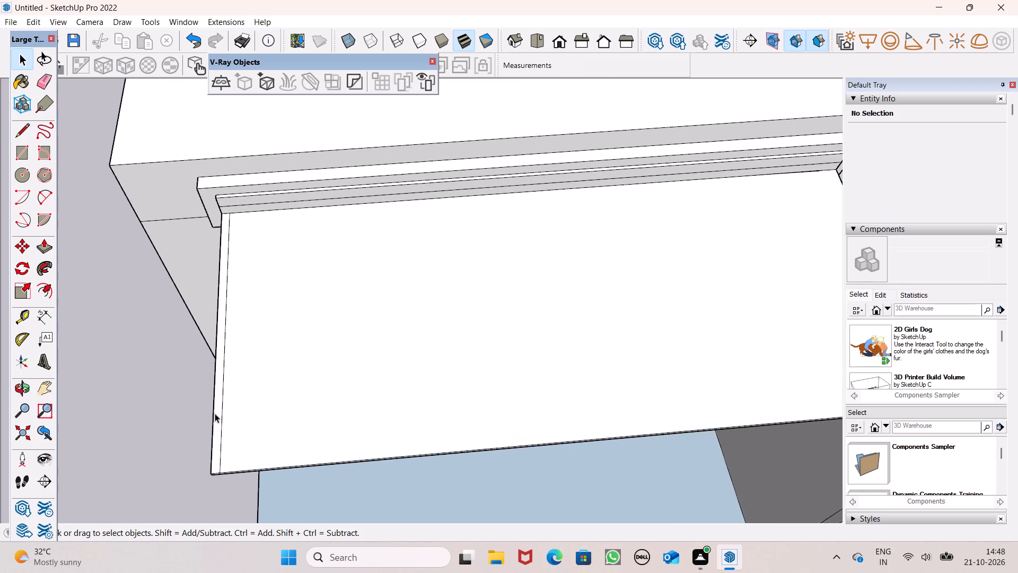
scroll(215, 413, "up", 2)
left_click(223, 428)
scroll(154, 414, "down", 1)
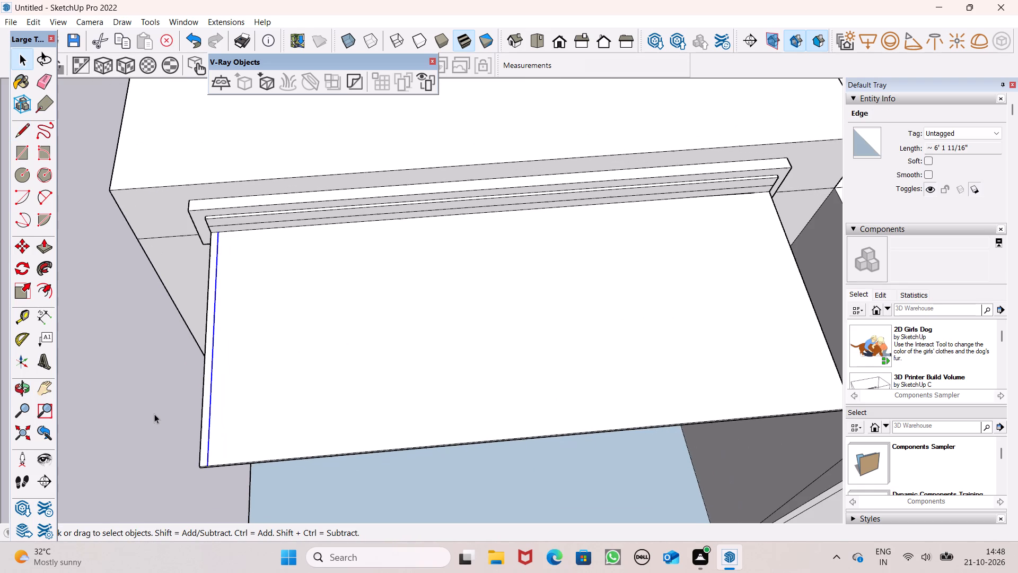
key("m")
key("Return")
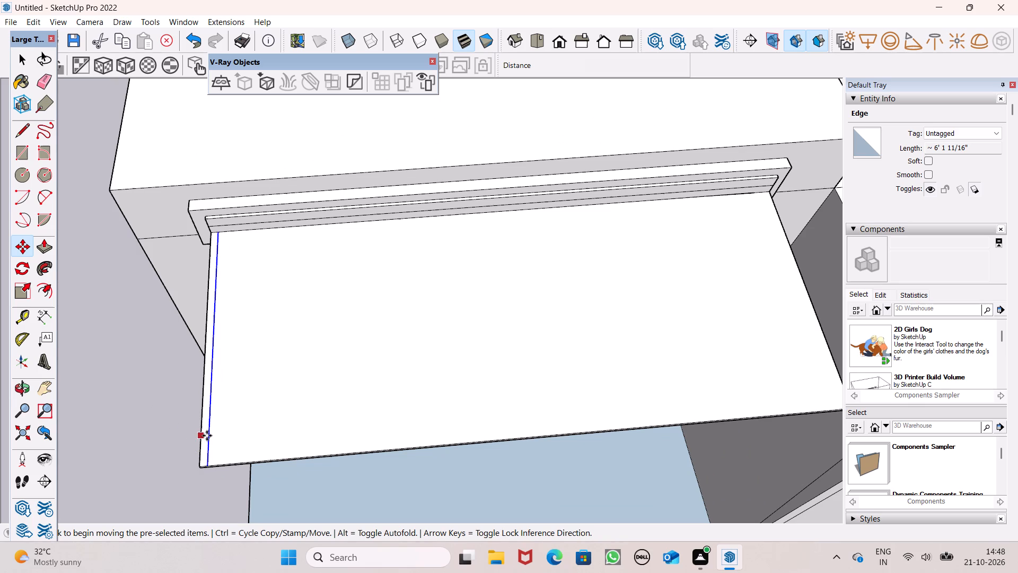
left_click_drag(207, 436, 215, 438, "ctrl")
left_click(215, 438)
left_click(218, 438)
left_click_drag(222, 438, 226, 438)
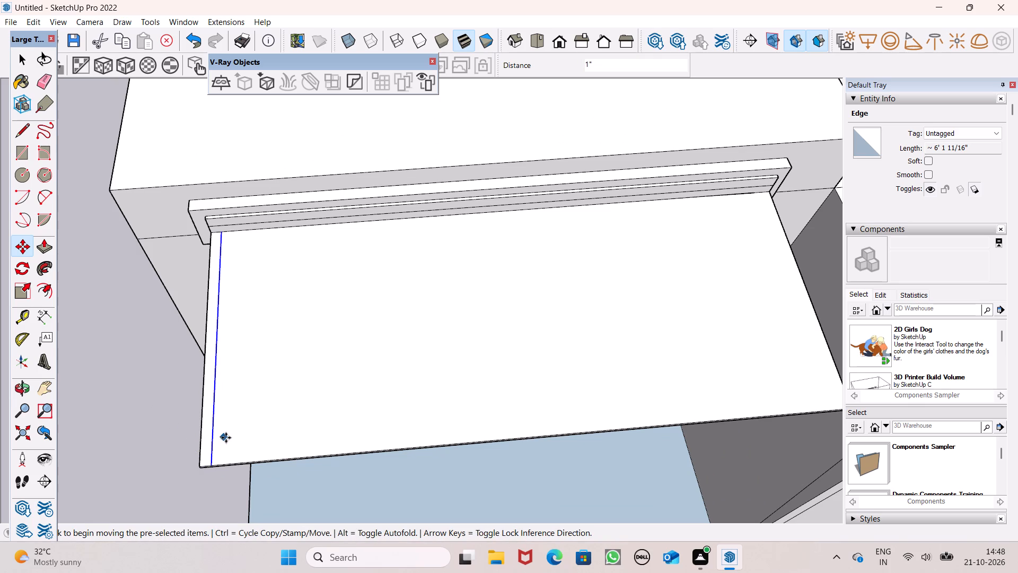
left_click_drag(226, 438, 230, 438)
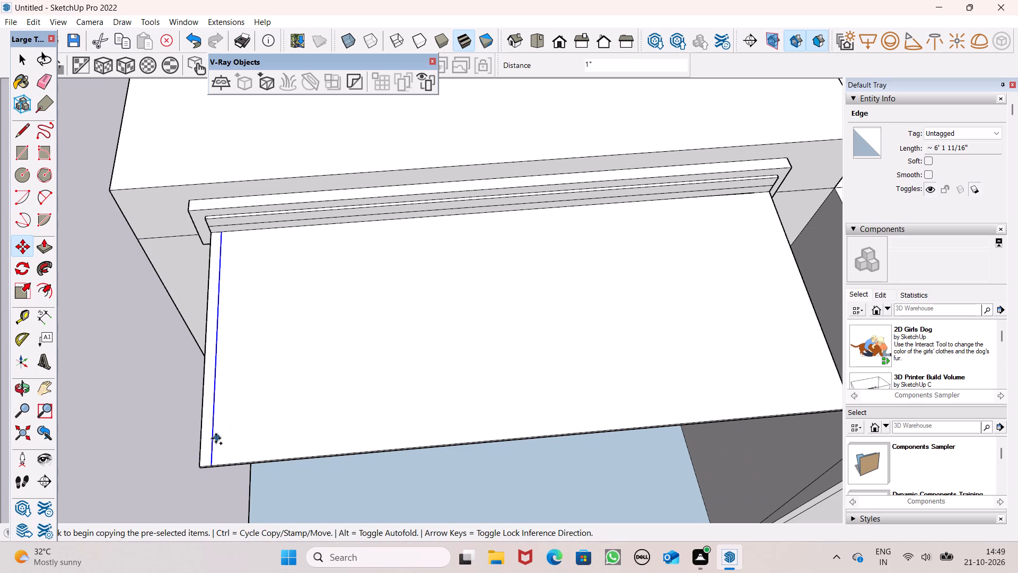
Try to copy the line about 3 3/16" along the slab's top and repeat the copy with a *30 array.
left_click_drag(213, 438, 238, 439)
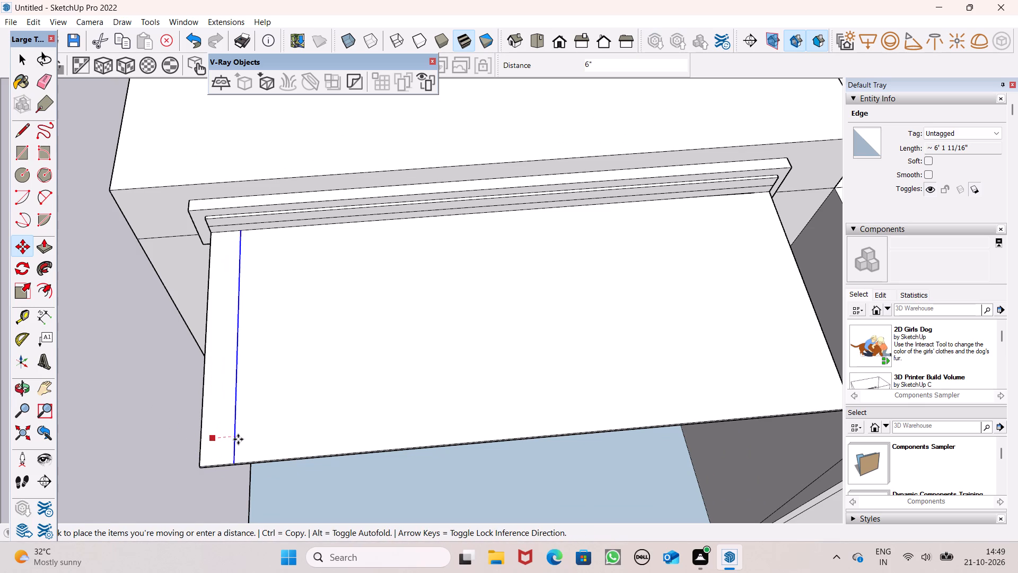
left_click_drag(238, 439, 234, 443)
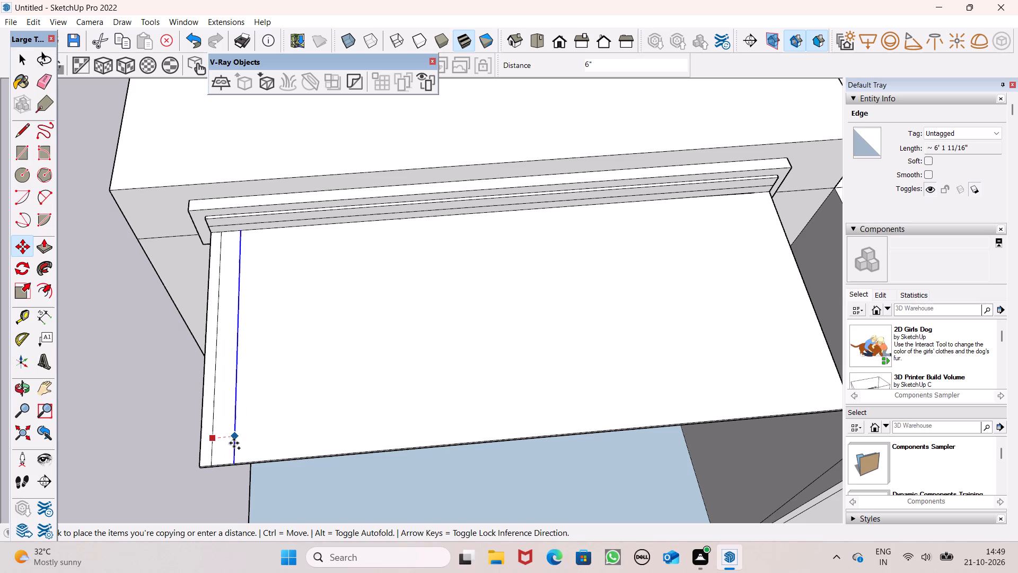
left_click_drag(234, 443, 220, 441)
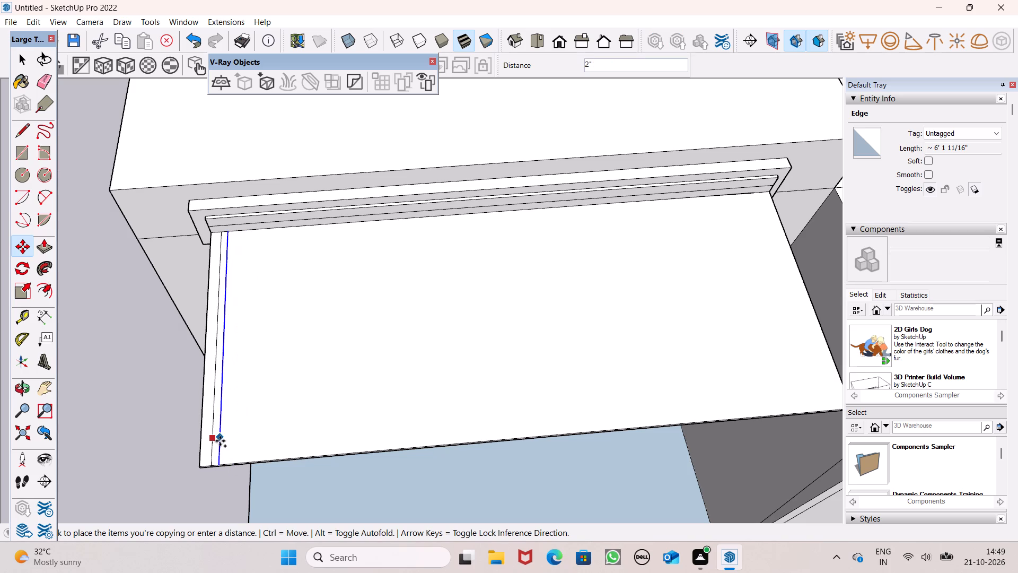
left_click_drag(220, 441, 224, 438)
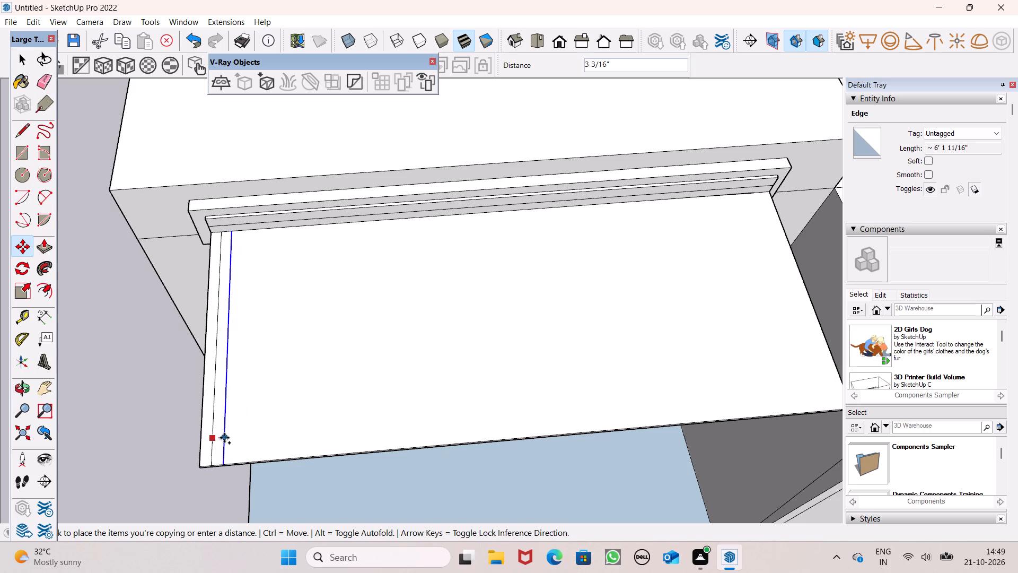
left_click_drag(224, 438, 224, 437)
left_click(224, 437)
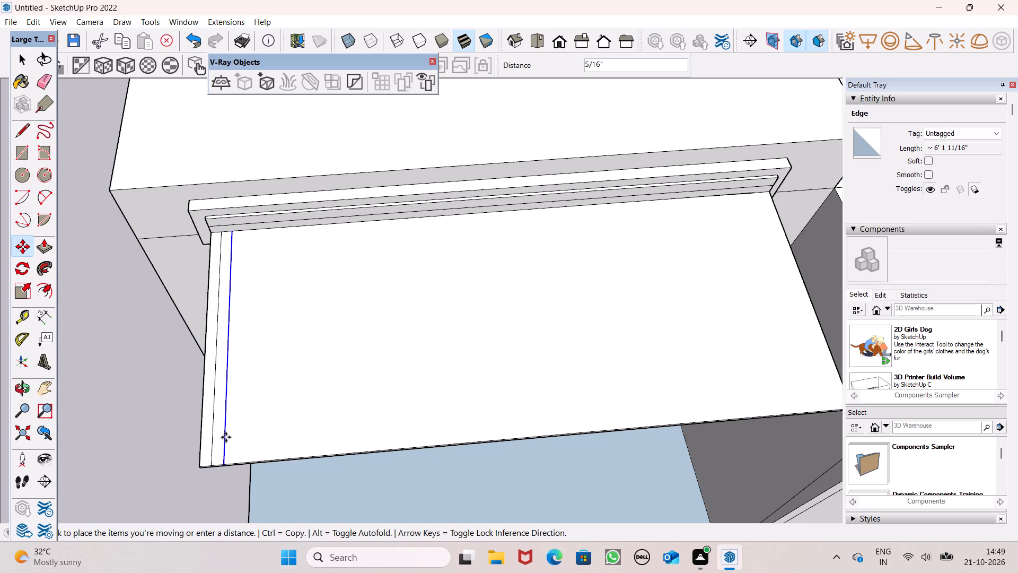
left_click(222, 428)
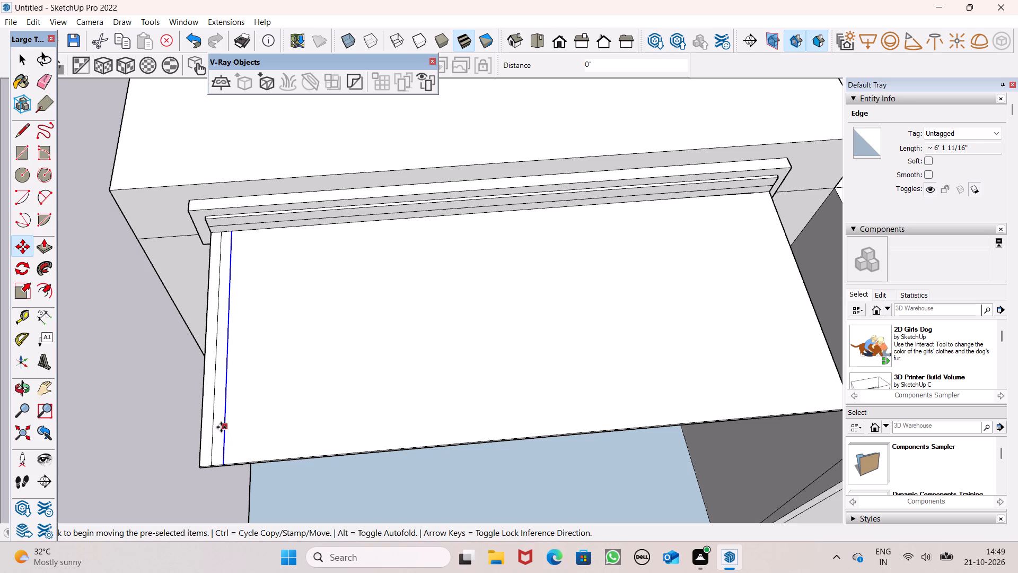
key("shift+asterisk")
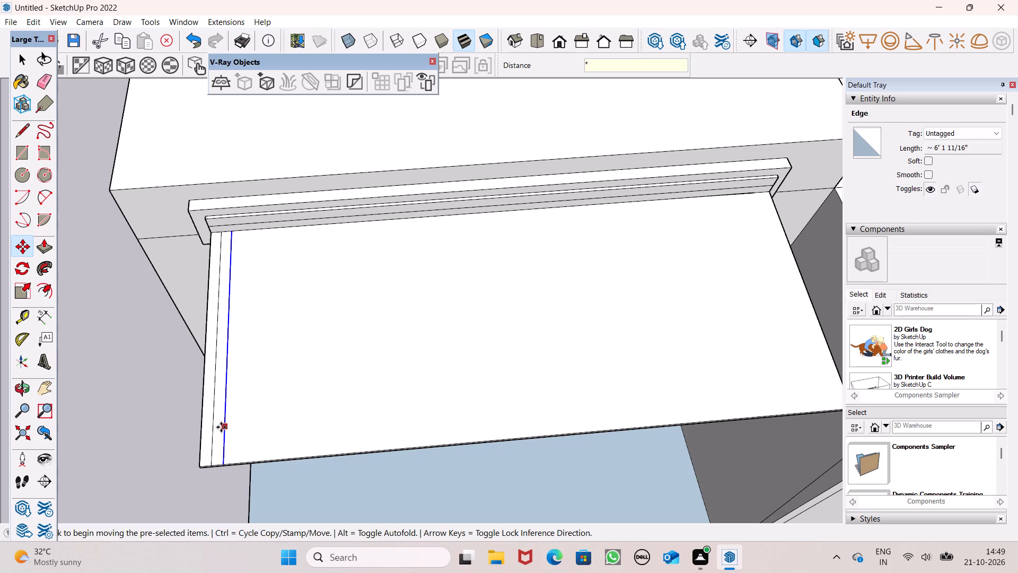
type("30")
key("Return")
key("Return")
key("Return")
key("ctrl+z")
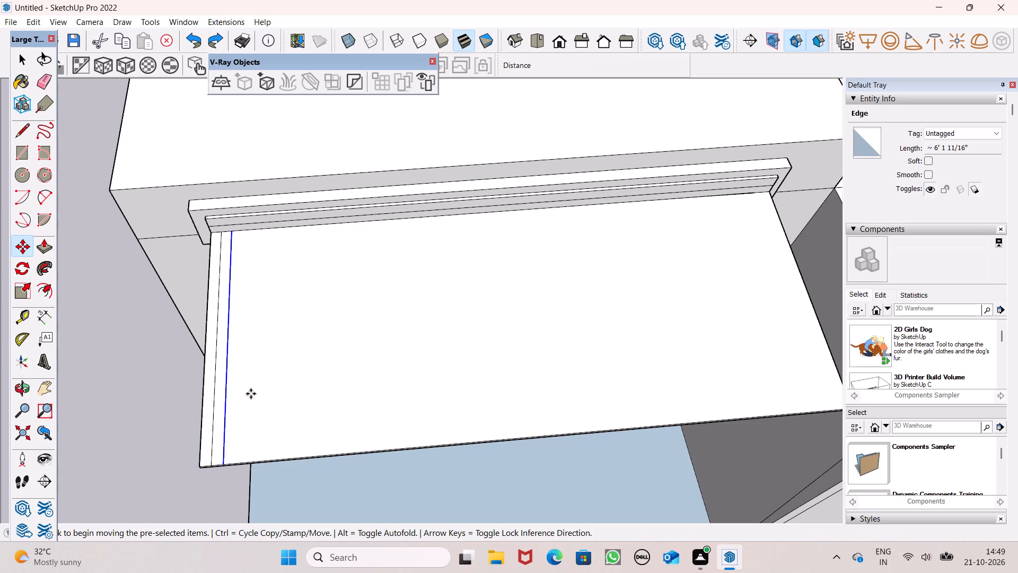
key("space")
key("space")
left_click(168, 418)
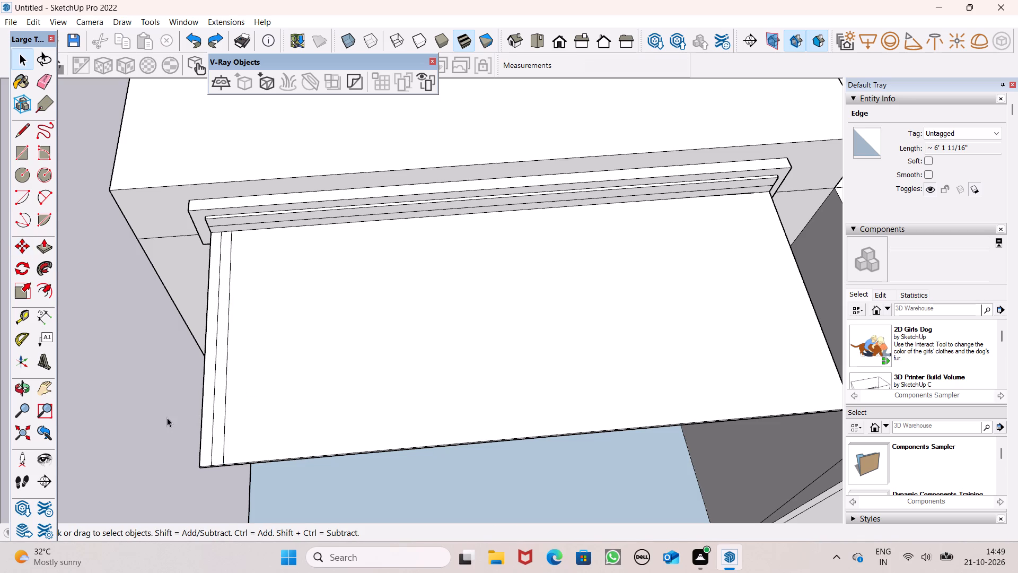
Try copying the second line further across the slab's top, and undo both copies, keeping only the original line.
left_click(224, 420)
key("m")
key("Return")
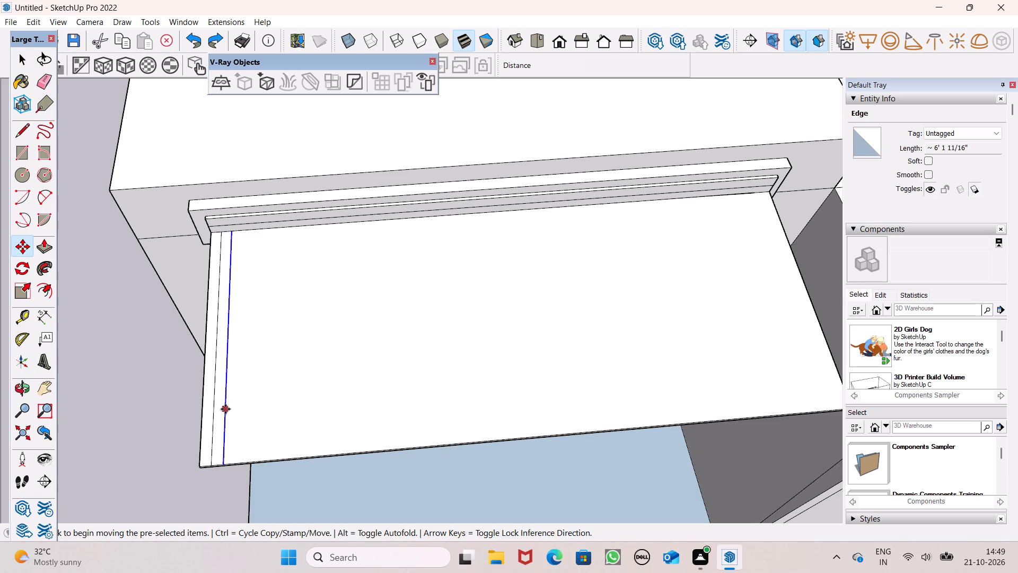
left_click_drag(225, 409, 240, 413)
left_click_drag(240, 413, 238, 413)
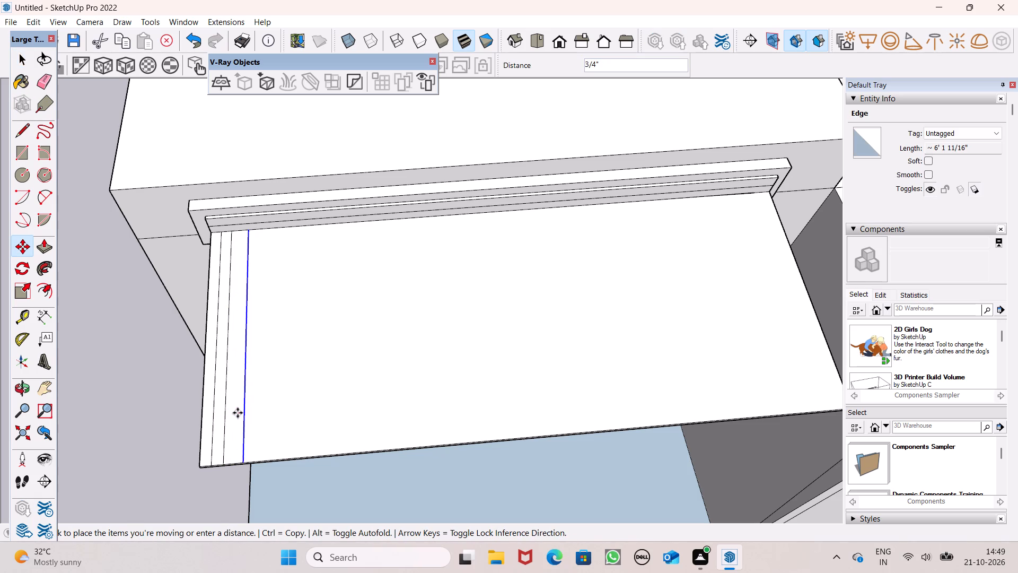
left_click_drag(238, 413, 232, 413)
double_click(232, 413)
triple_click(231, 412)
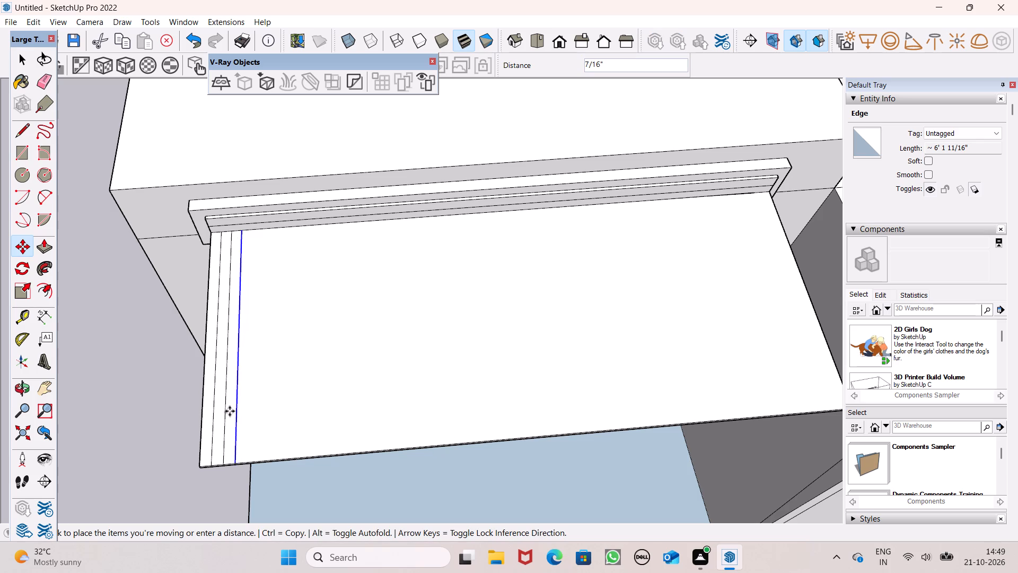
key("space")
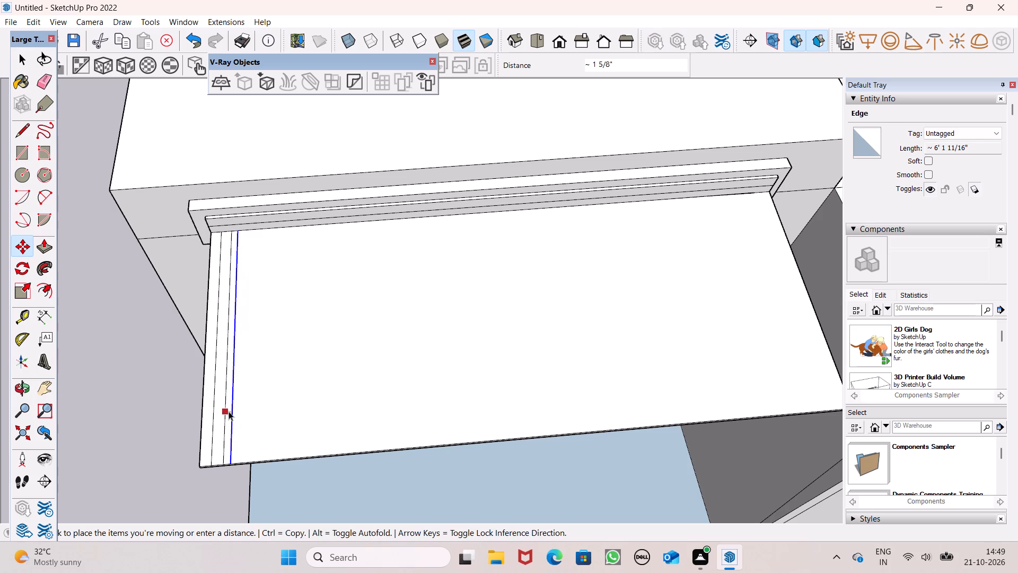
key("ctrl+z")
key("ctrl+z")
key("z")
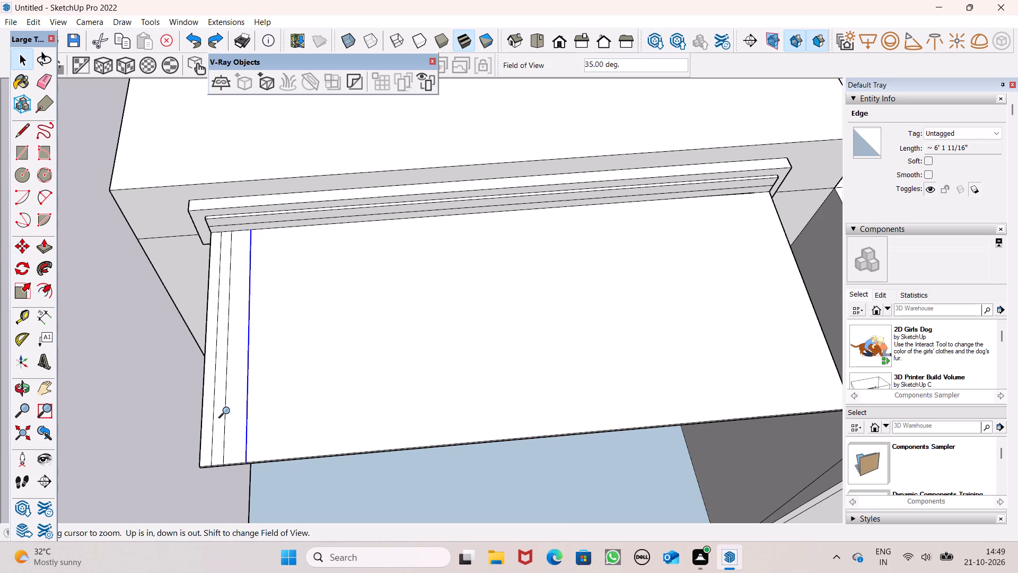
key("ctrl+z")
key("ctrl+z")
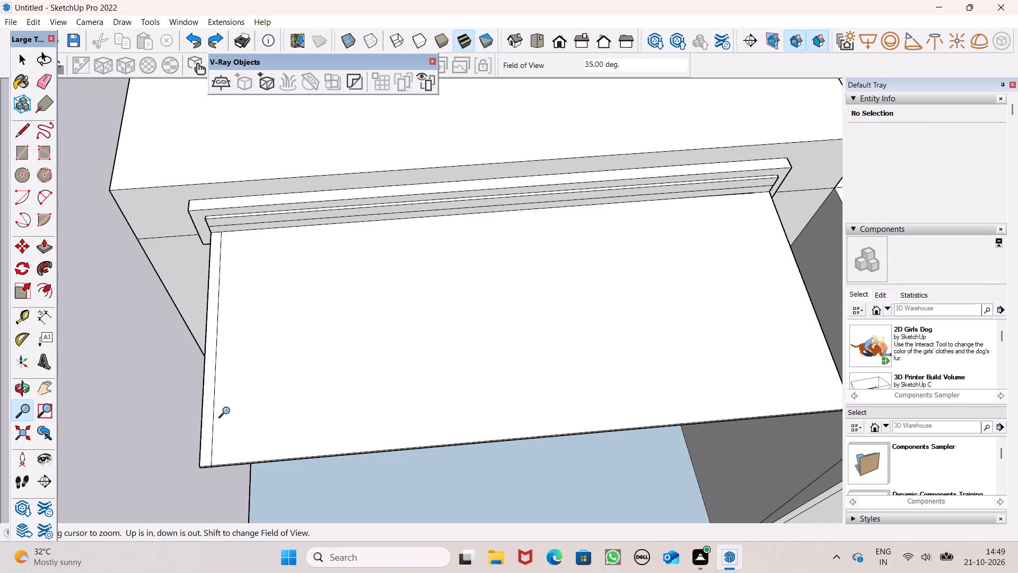
Move the remaining line slightly further in from the slab's side edge.
key("space")
left_click(215, 412)
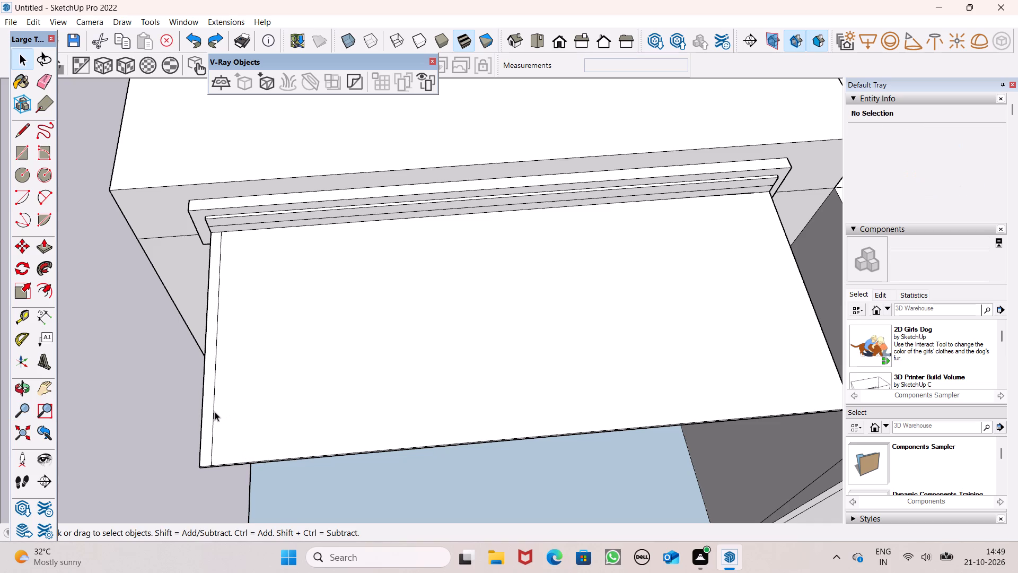
key("m")
key("Return")
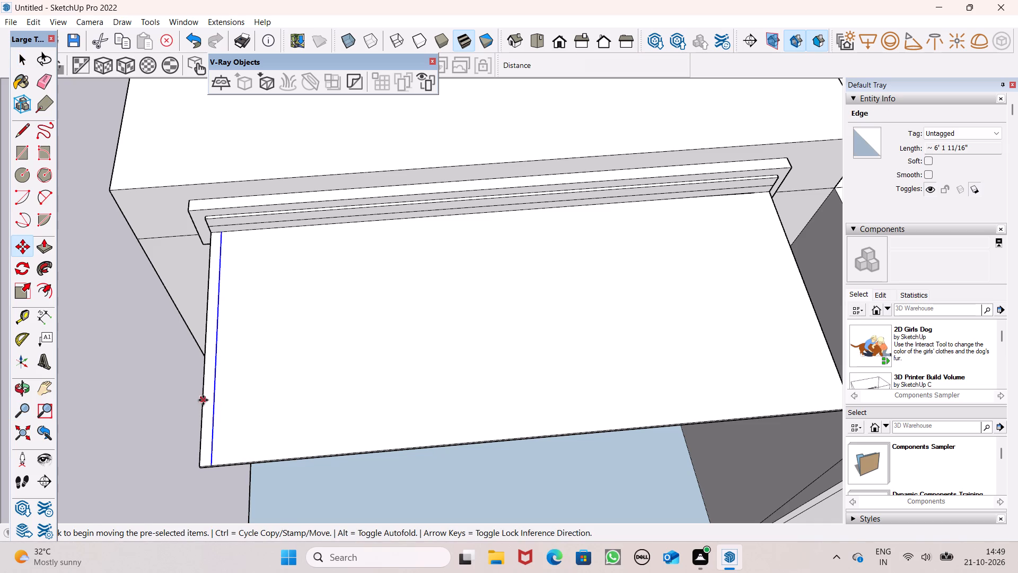
left_click_drag(217, 359, 223, 359)
left_click(223, 359)
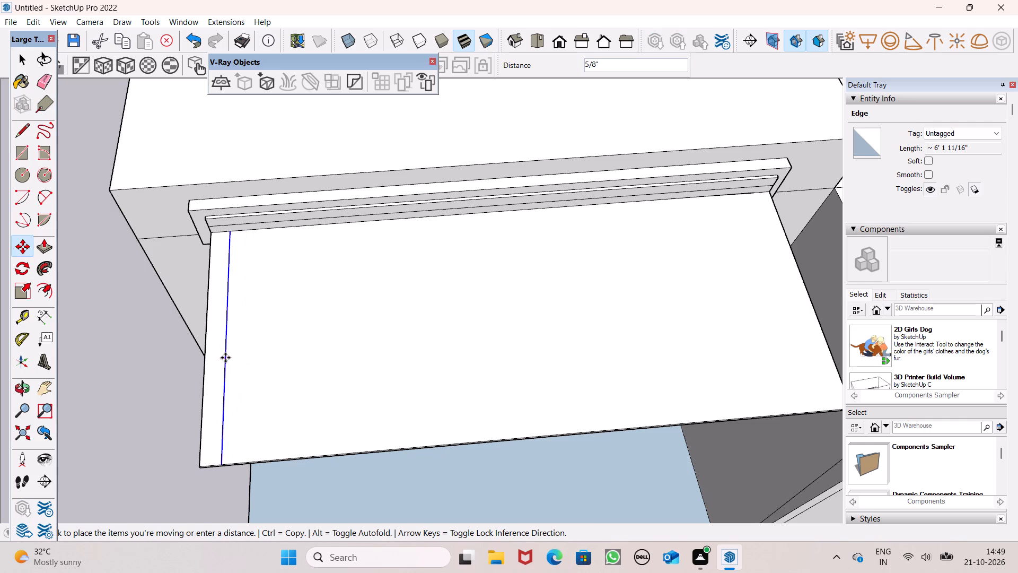
left_click(225, 357)
Copy the line 6" across the slab's top, away from the nearby side edge.
left_click_drag(226, 355, 236, 354)
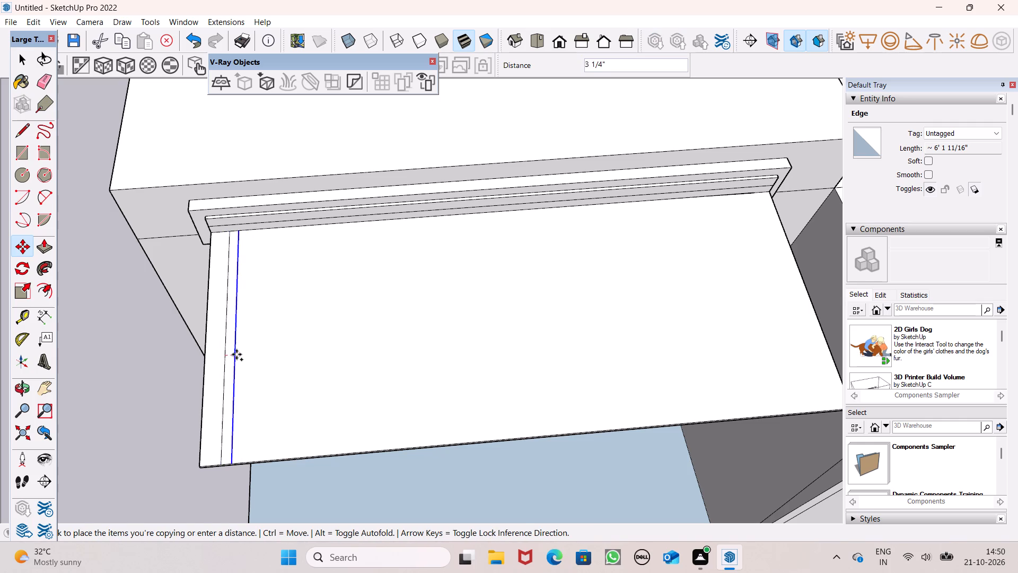
left_click_drag(236, 354, 240, 354)
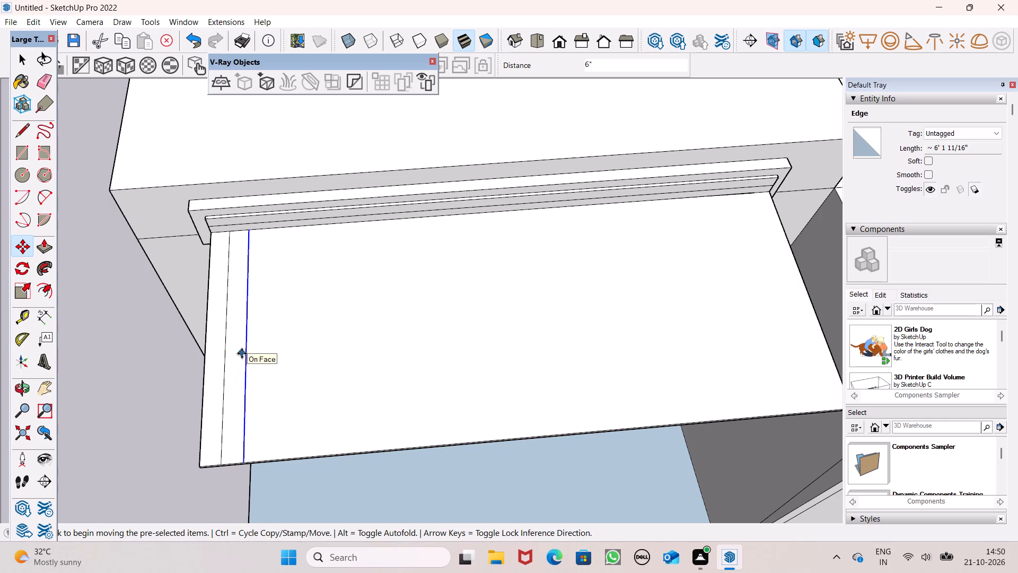
Repeat the 6" line copy across the canopy slab's top with a *15 array.
key("shift+asterisk")
key("1")
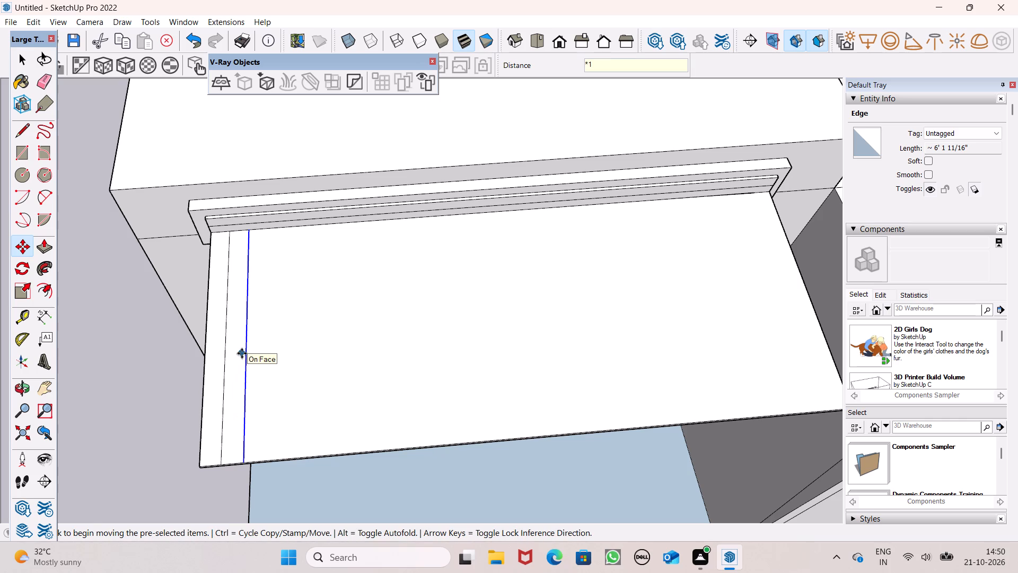
key("5")
key("Return")
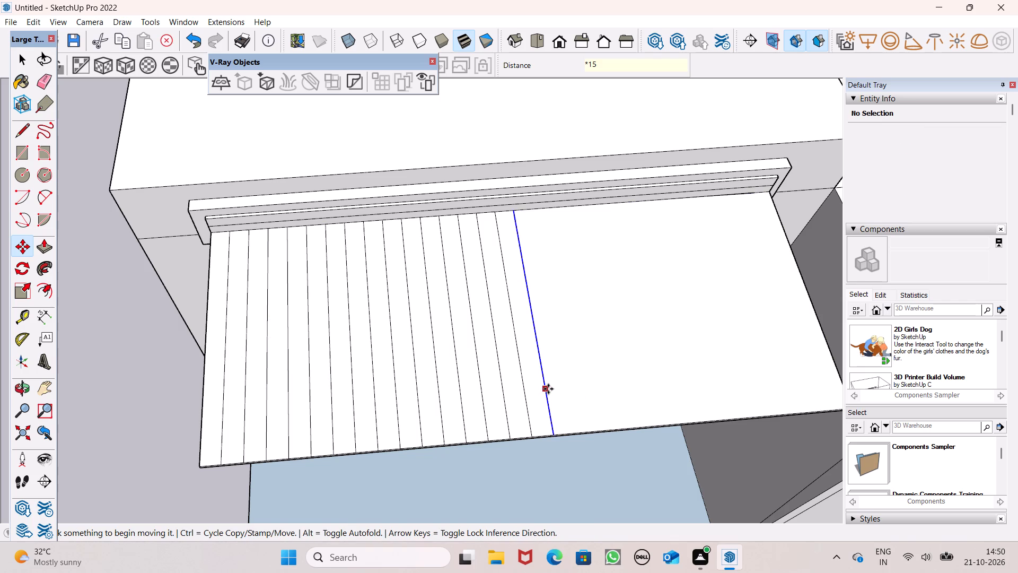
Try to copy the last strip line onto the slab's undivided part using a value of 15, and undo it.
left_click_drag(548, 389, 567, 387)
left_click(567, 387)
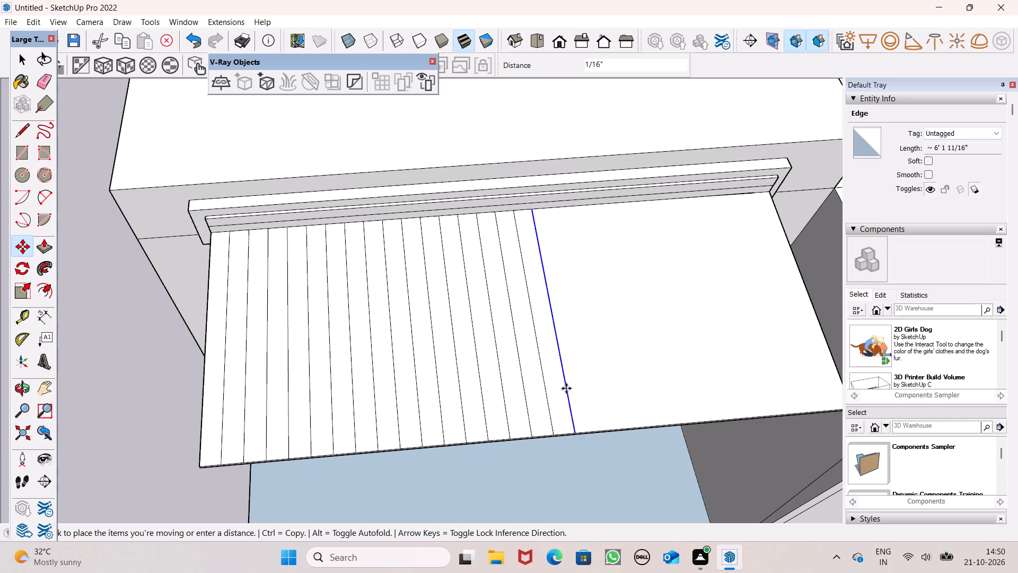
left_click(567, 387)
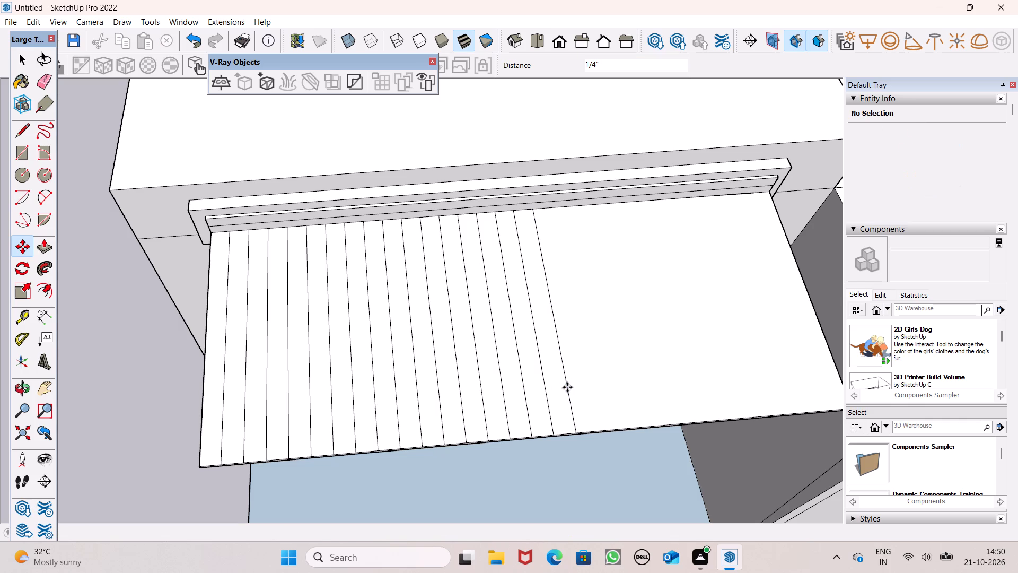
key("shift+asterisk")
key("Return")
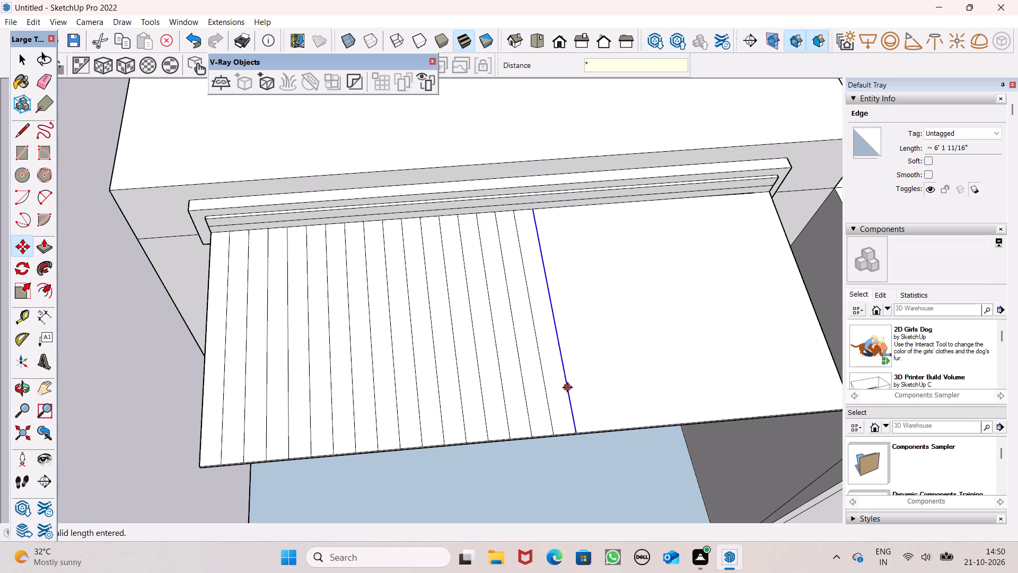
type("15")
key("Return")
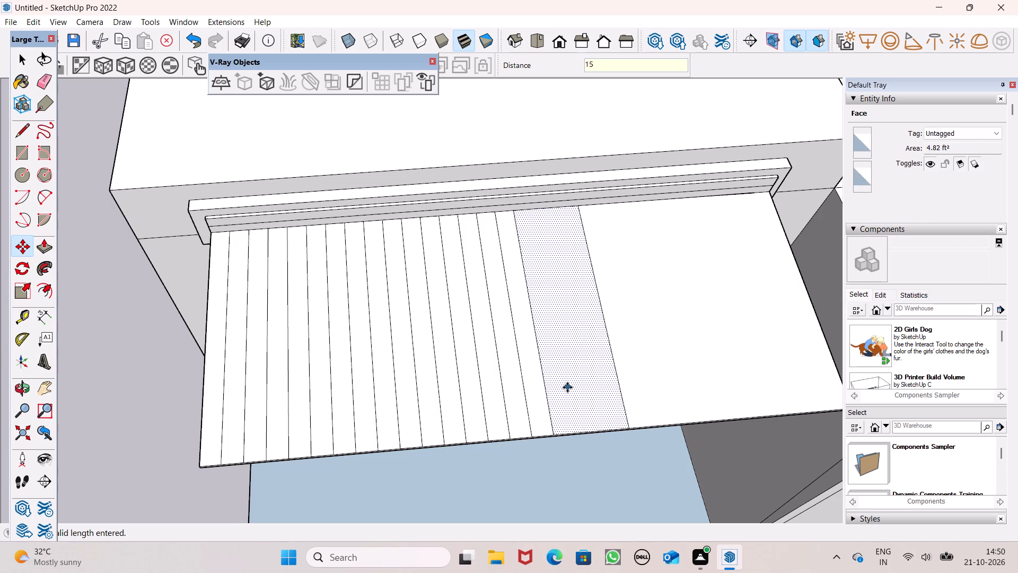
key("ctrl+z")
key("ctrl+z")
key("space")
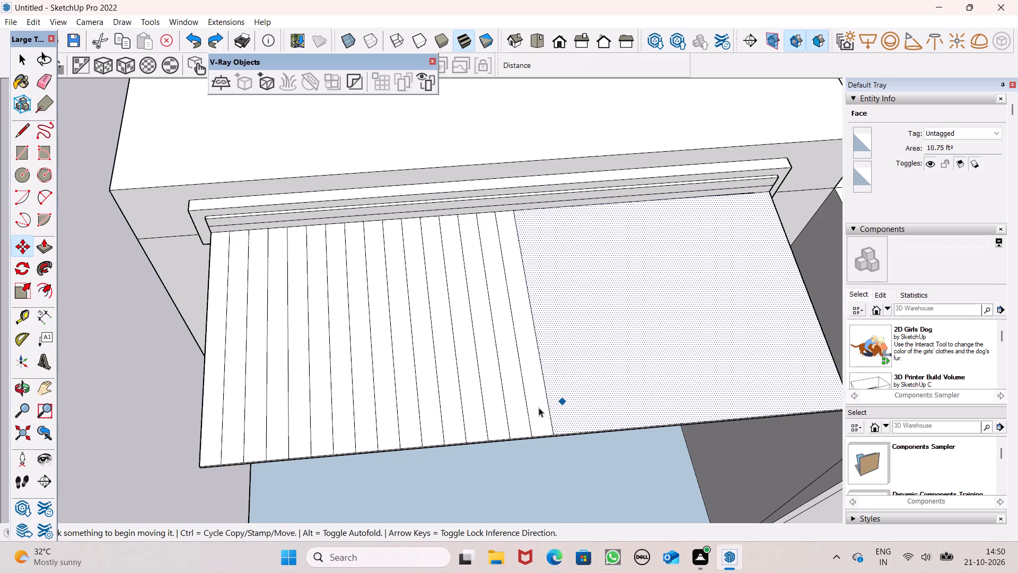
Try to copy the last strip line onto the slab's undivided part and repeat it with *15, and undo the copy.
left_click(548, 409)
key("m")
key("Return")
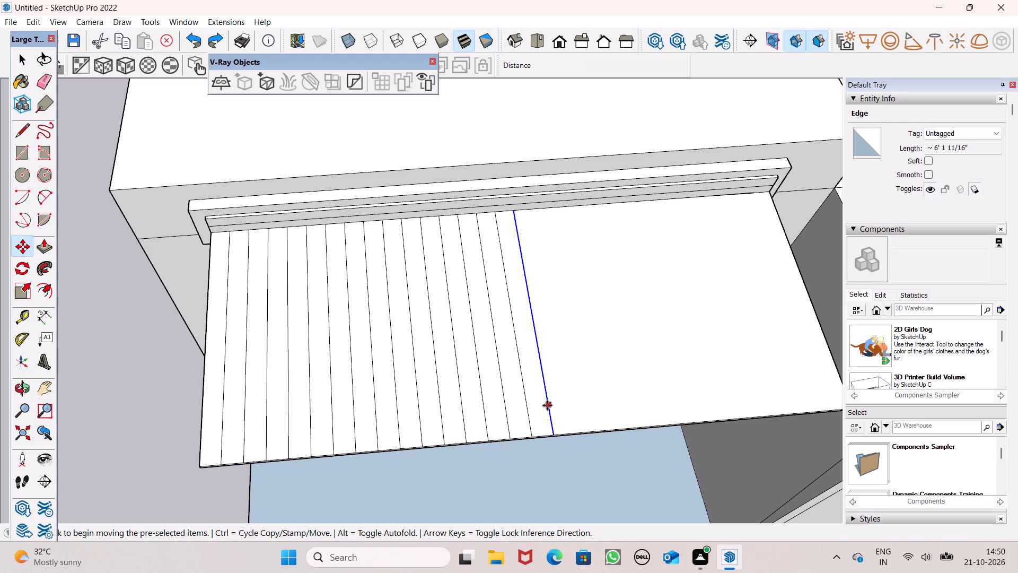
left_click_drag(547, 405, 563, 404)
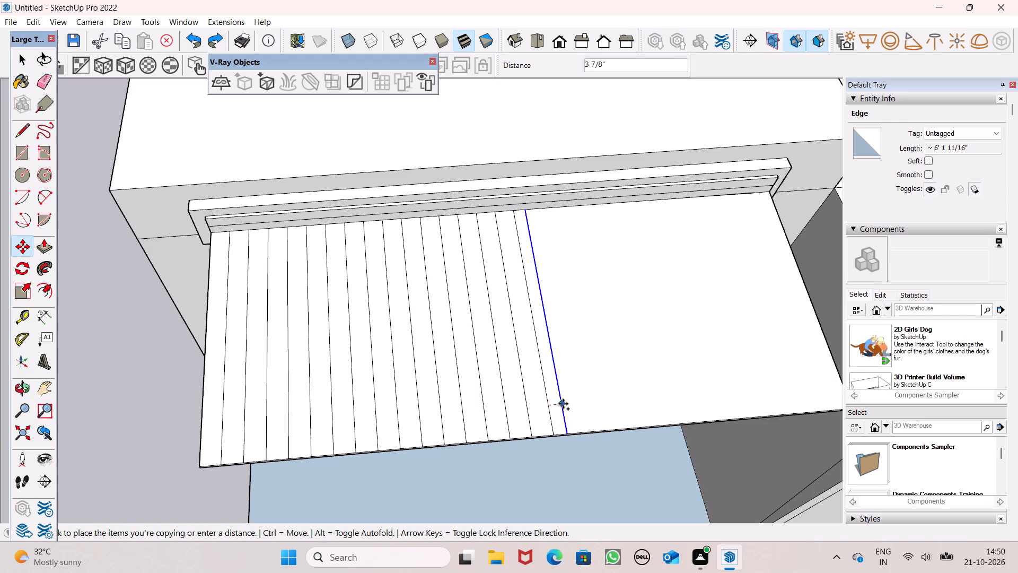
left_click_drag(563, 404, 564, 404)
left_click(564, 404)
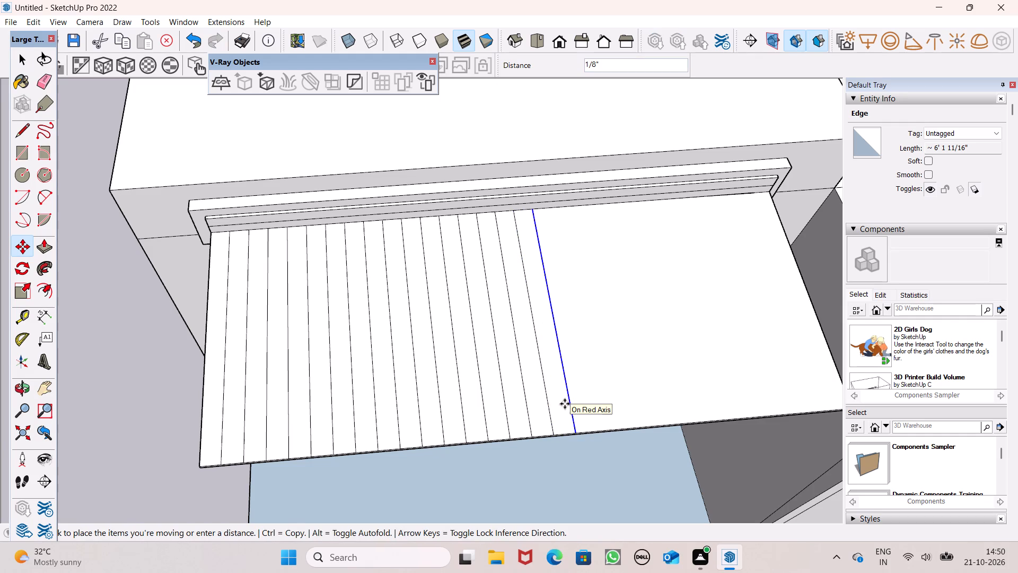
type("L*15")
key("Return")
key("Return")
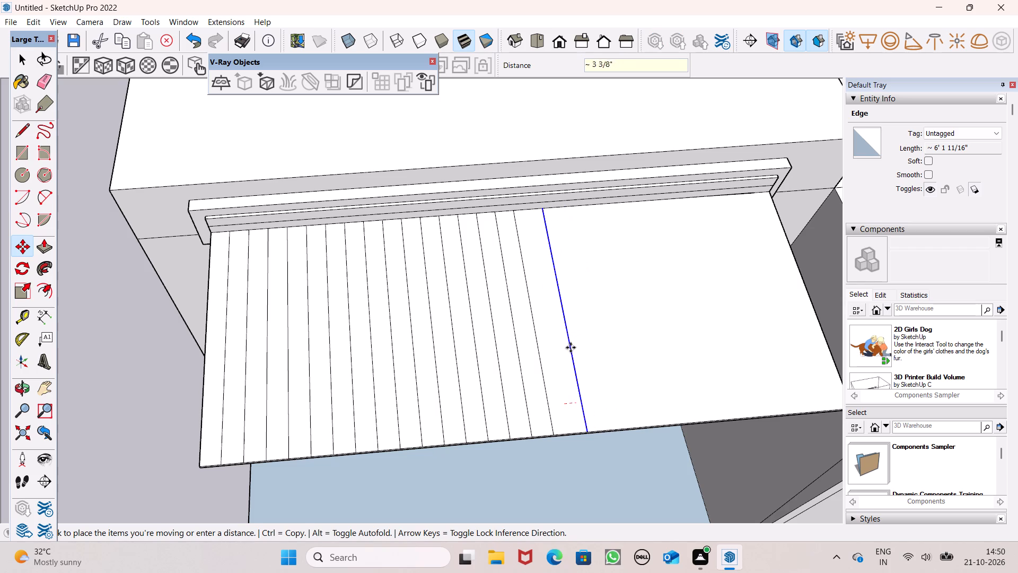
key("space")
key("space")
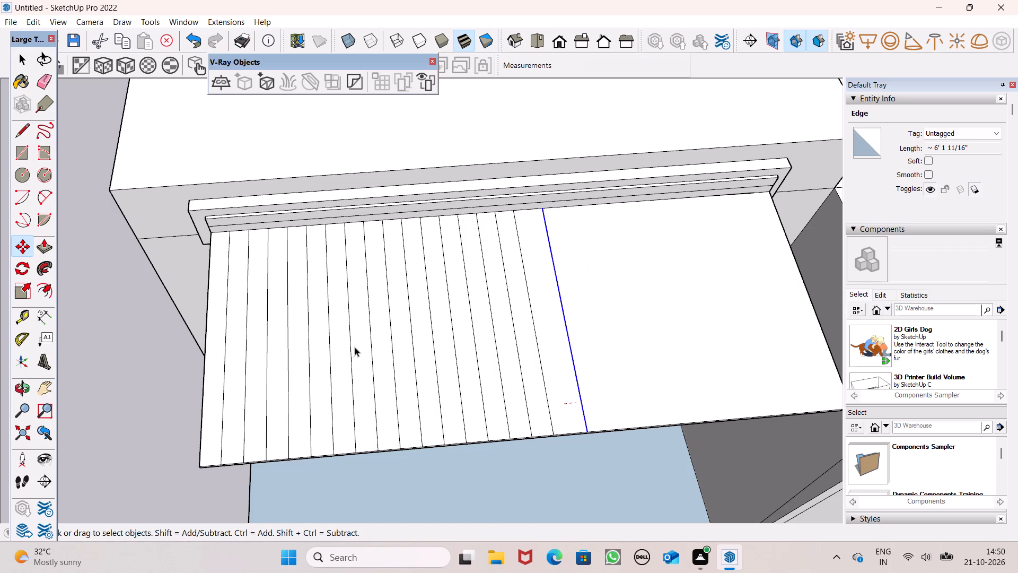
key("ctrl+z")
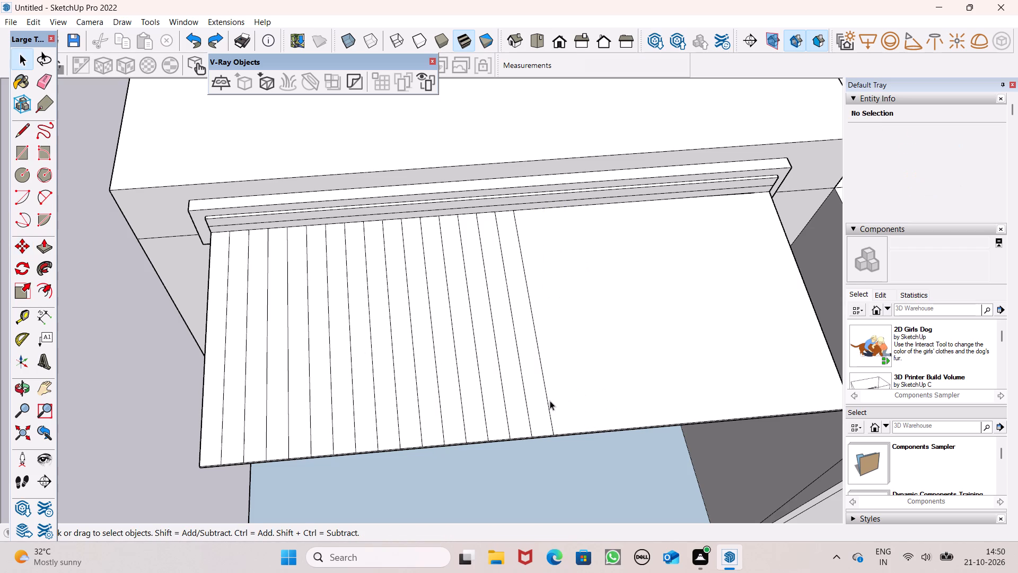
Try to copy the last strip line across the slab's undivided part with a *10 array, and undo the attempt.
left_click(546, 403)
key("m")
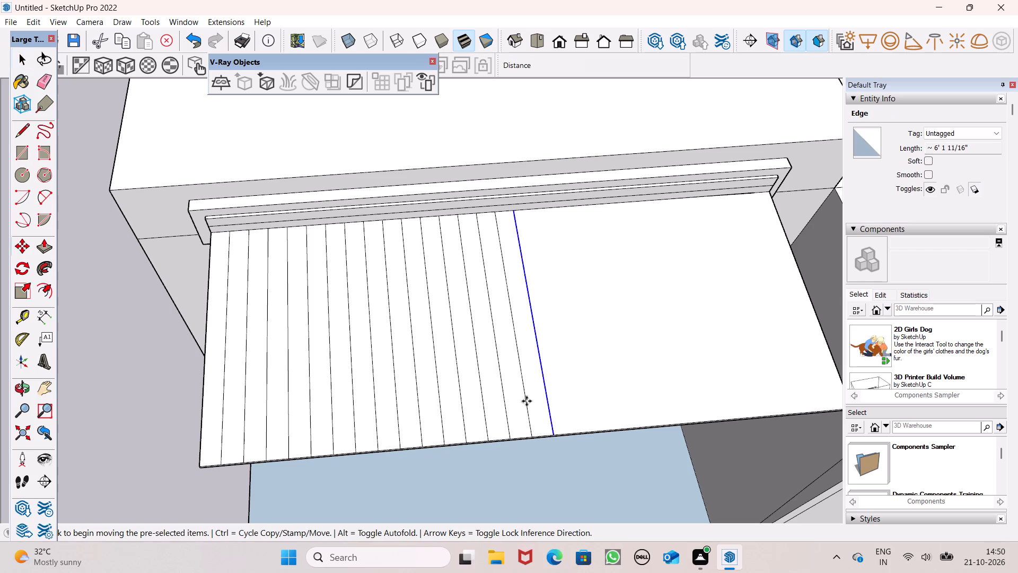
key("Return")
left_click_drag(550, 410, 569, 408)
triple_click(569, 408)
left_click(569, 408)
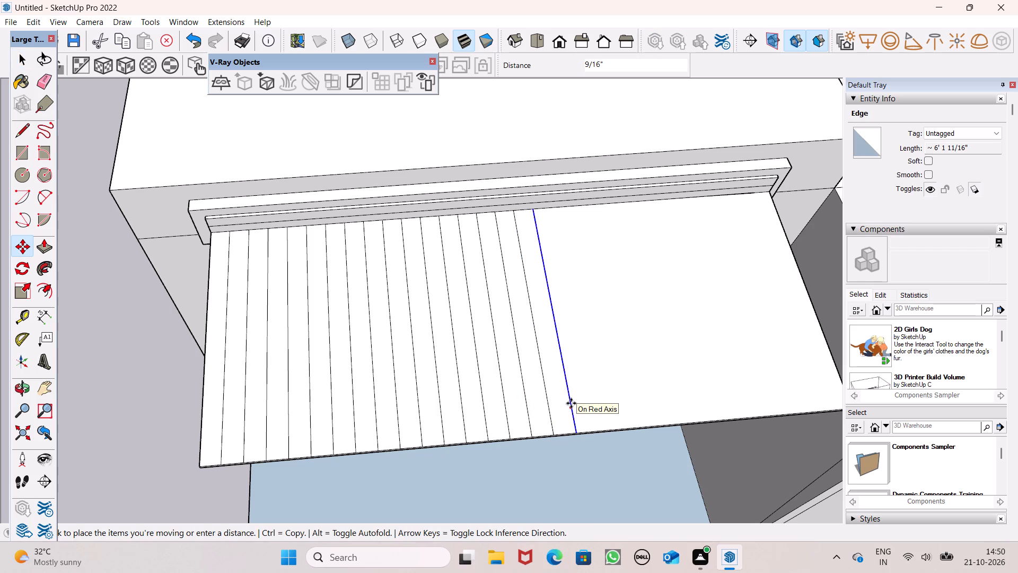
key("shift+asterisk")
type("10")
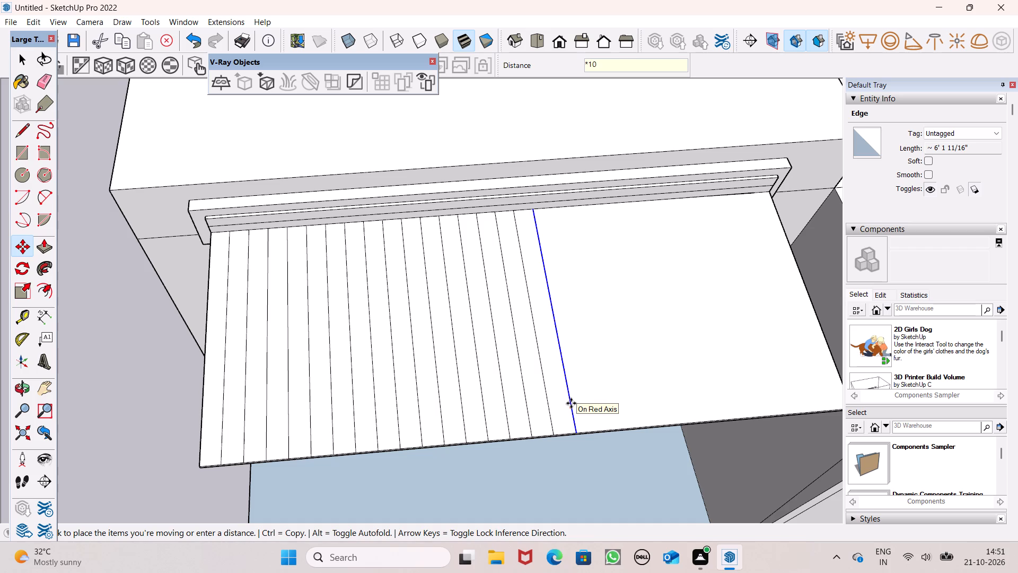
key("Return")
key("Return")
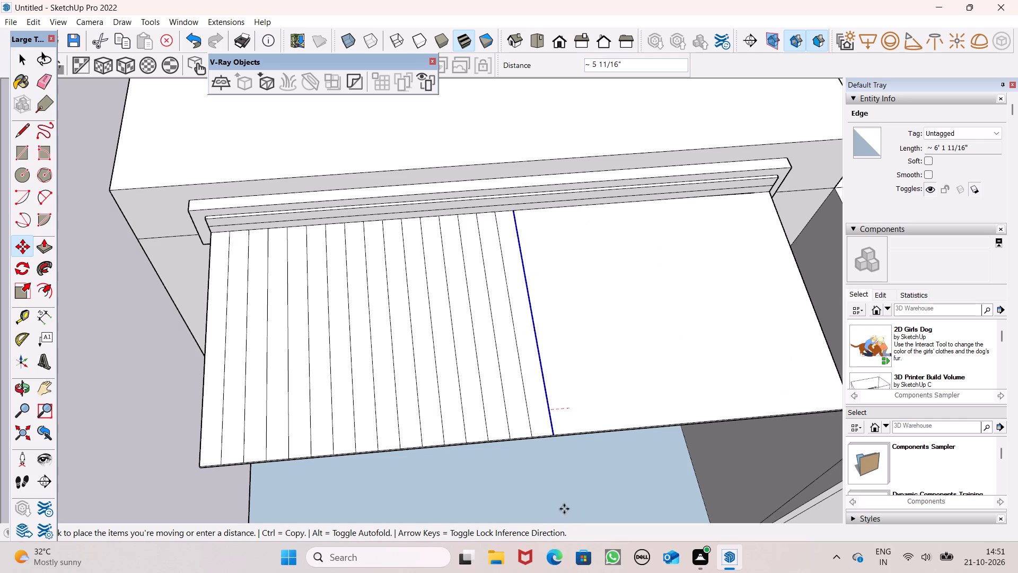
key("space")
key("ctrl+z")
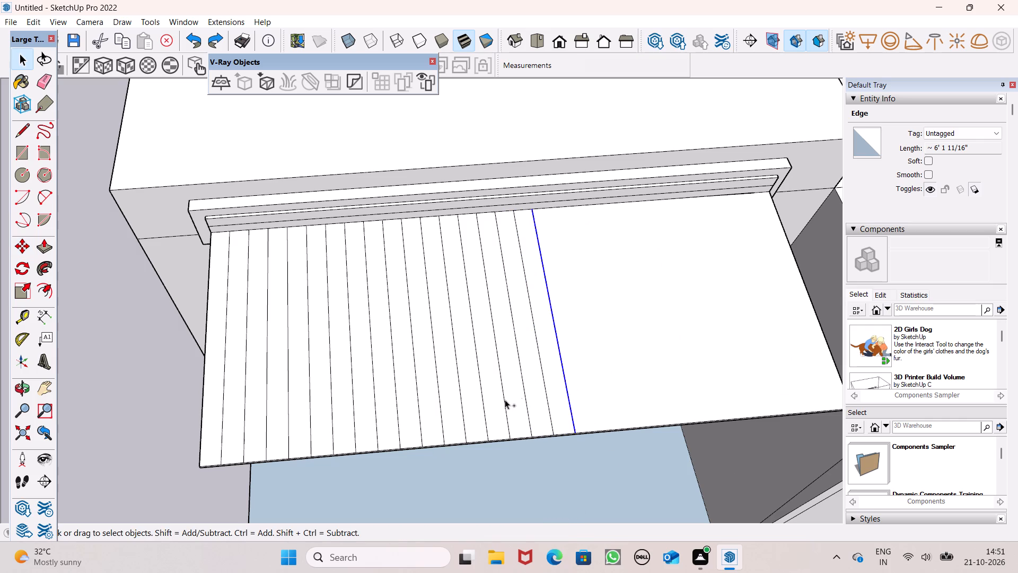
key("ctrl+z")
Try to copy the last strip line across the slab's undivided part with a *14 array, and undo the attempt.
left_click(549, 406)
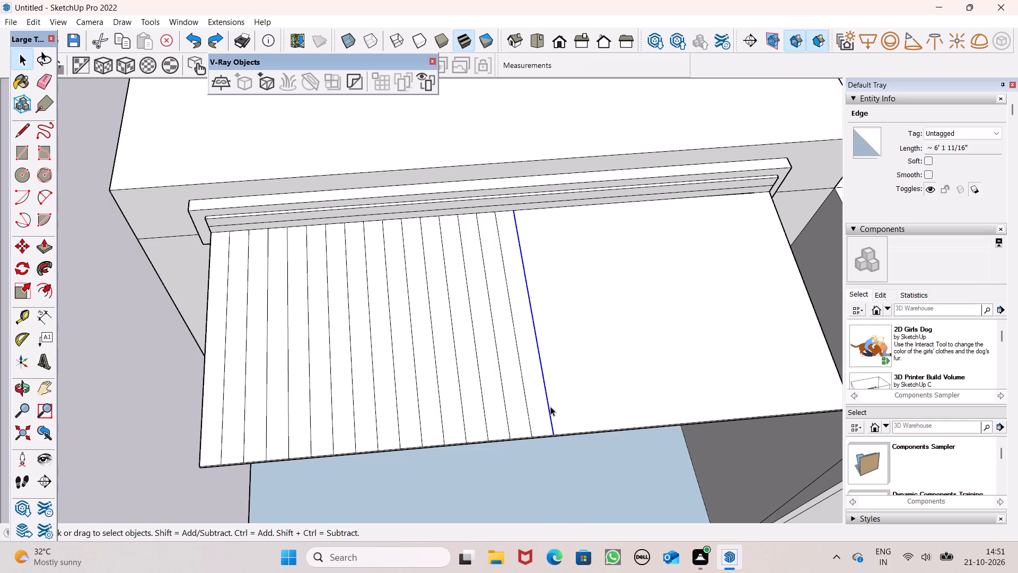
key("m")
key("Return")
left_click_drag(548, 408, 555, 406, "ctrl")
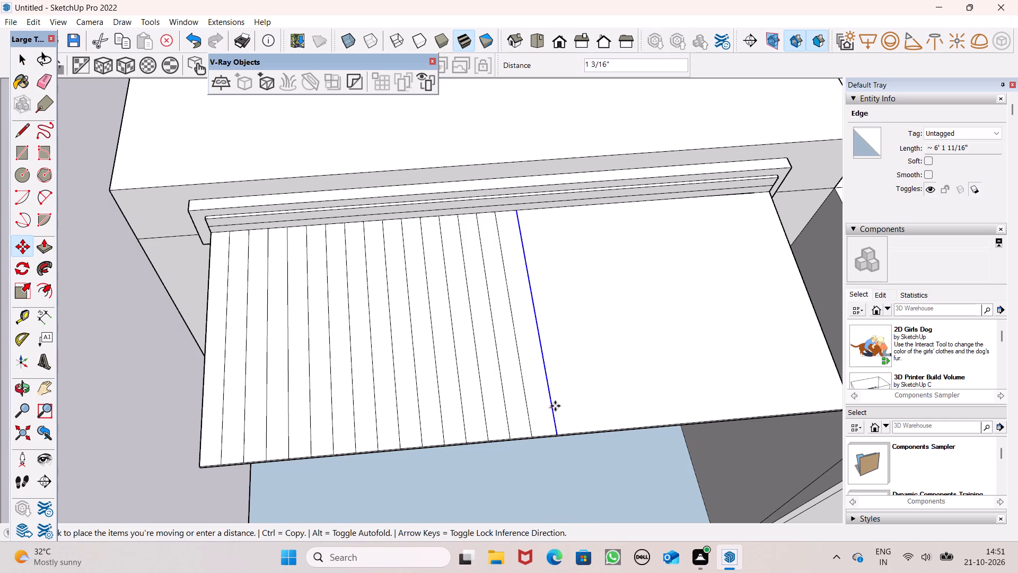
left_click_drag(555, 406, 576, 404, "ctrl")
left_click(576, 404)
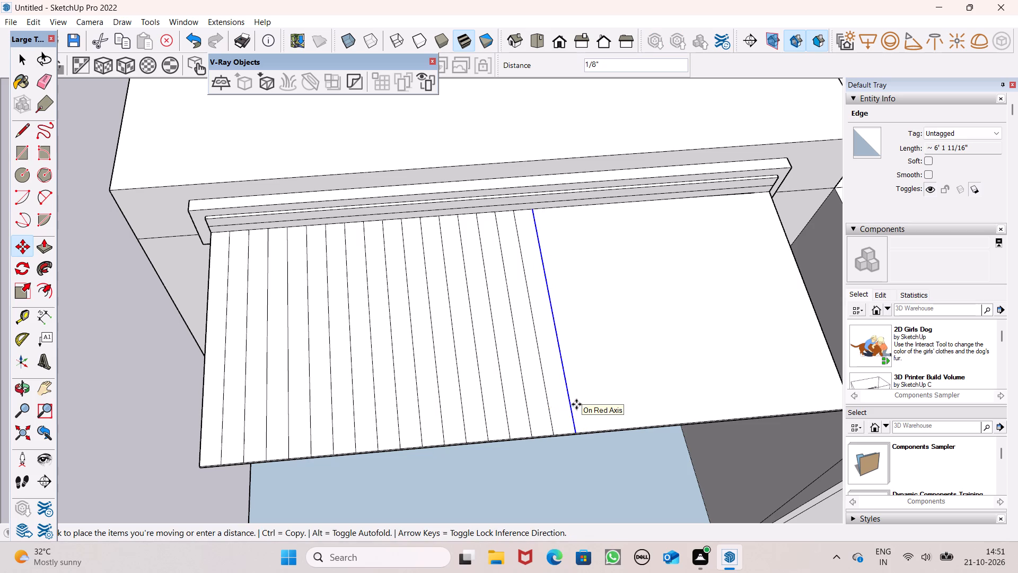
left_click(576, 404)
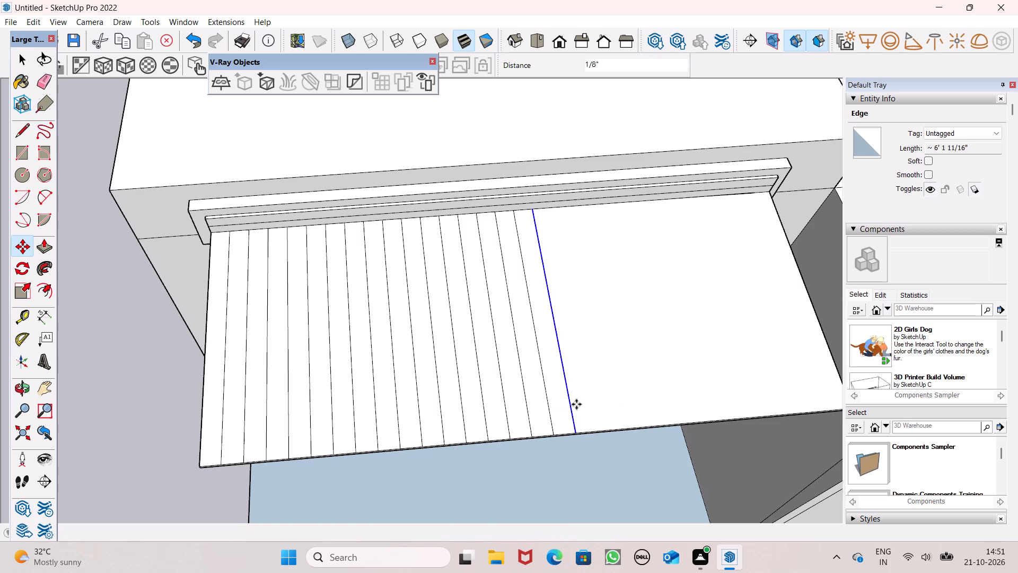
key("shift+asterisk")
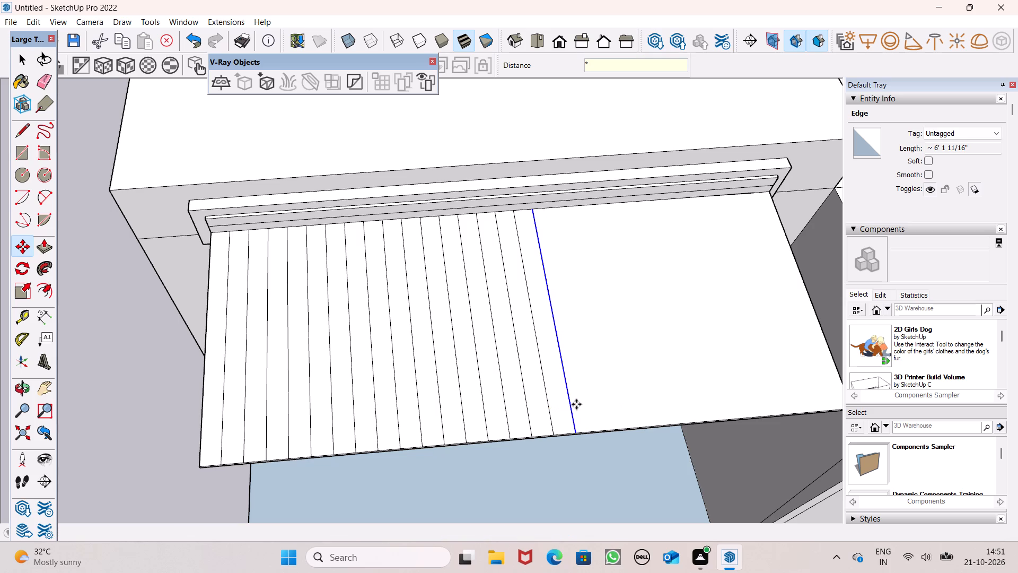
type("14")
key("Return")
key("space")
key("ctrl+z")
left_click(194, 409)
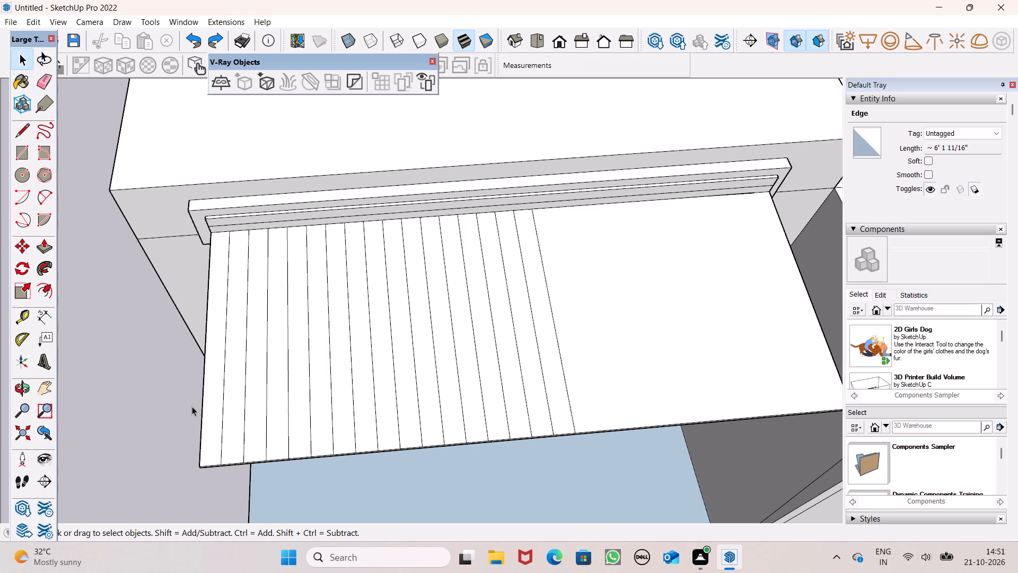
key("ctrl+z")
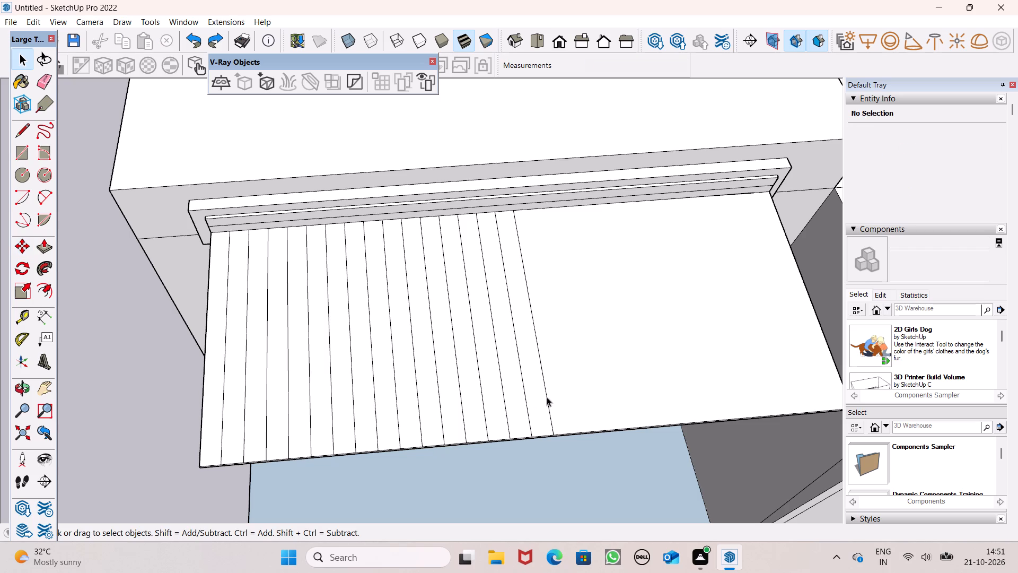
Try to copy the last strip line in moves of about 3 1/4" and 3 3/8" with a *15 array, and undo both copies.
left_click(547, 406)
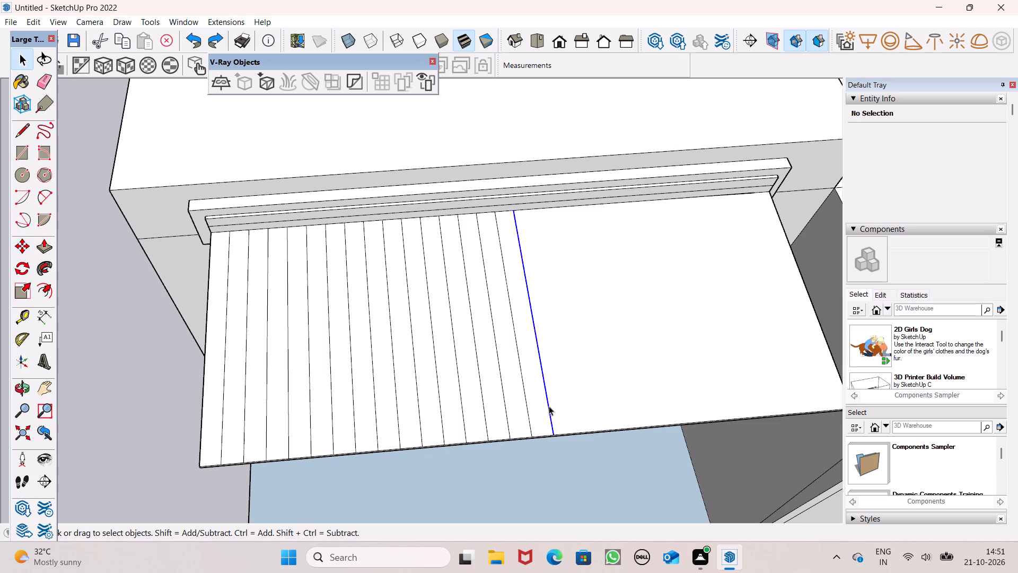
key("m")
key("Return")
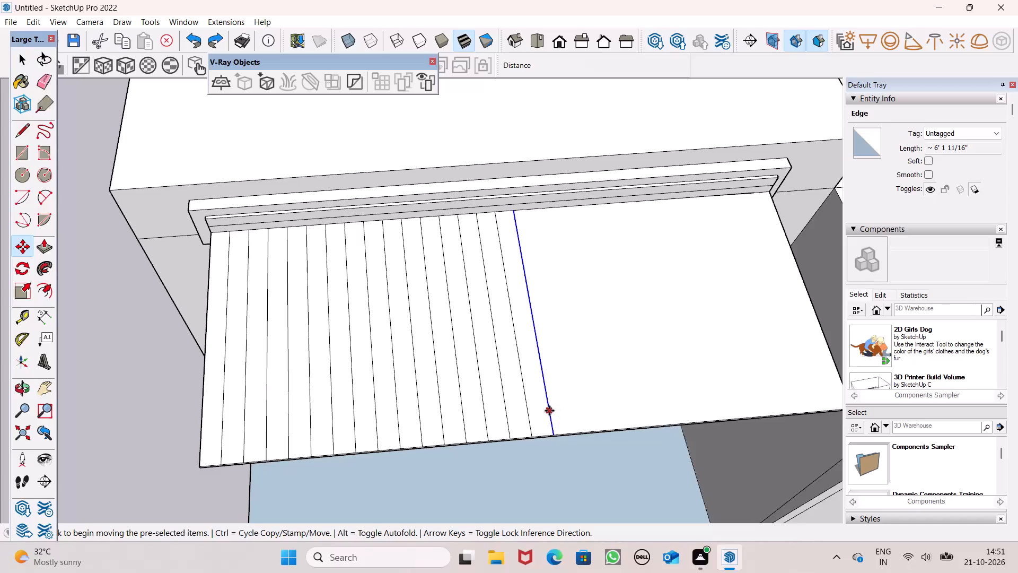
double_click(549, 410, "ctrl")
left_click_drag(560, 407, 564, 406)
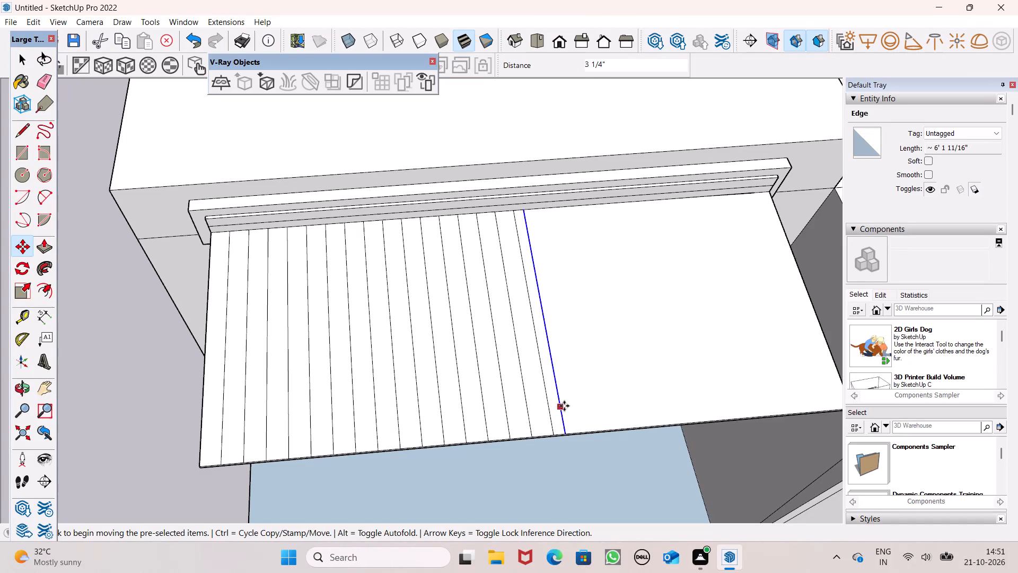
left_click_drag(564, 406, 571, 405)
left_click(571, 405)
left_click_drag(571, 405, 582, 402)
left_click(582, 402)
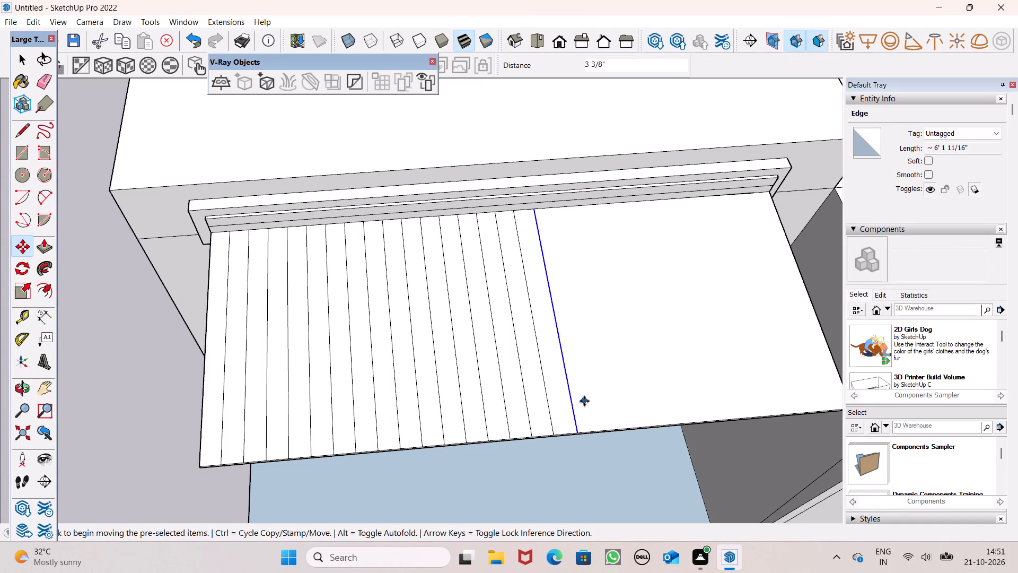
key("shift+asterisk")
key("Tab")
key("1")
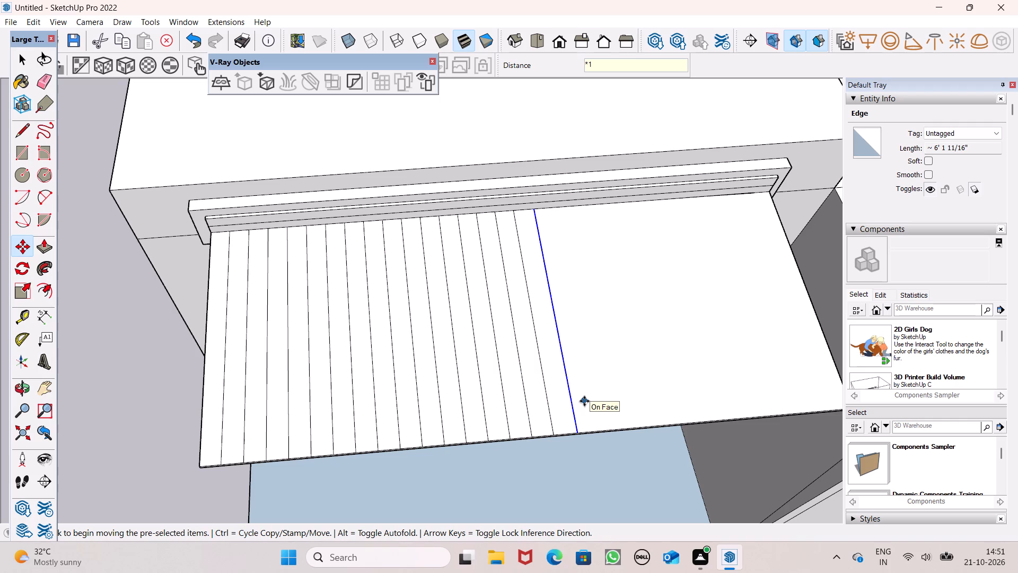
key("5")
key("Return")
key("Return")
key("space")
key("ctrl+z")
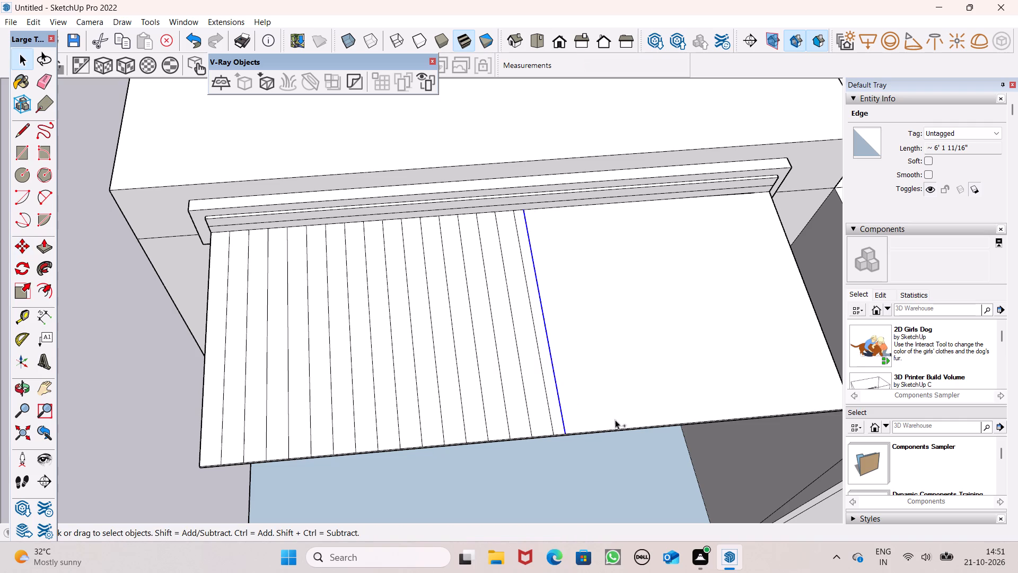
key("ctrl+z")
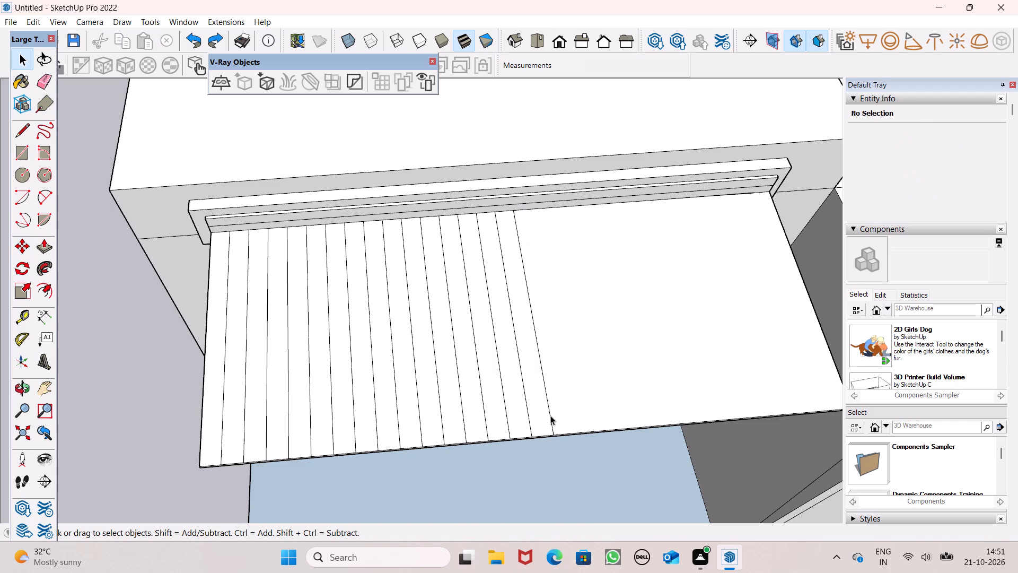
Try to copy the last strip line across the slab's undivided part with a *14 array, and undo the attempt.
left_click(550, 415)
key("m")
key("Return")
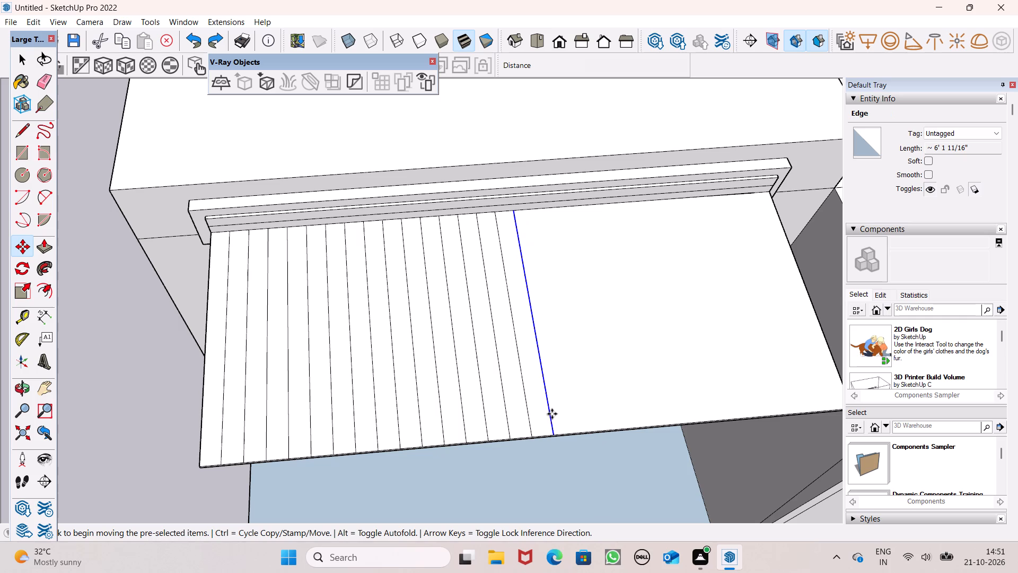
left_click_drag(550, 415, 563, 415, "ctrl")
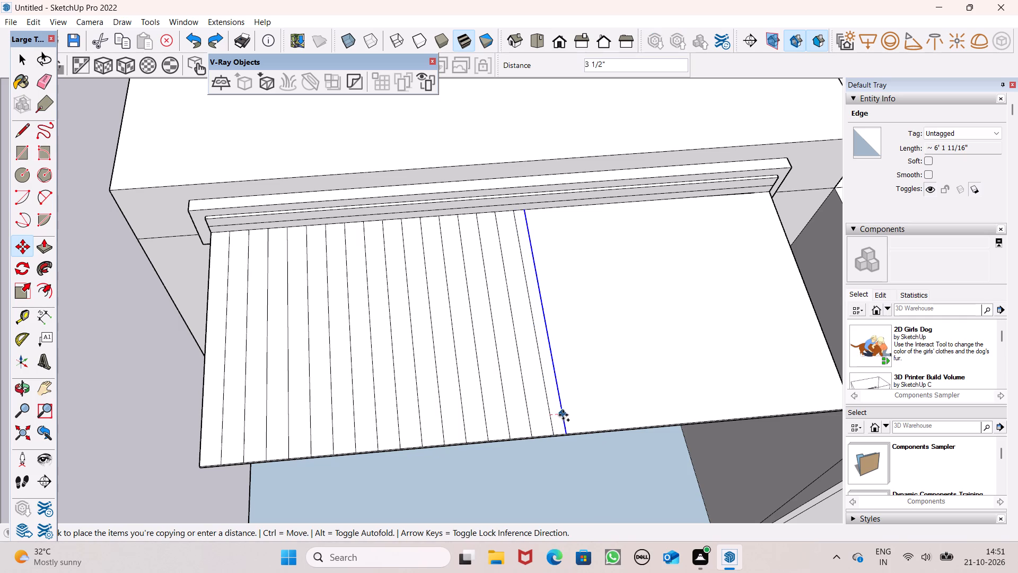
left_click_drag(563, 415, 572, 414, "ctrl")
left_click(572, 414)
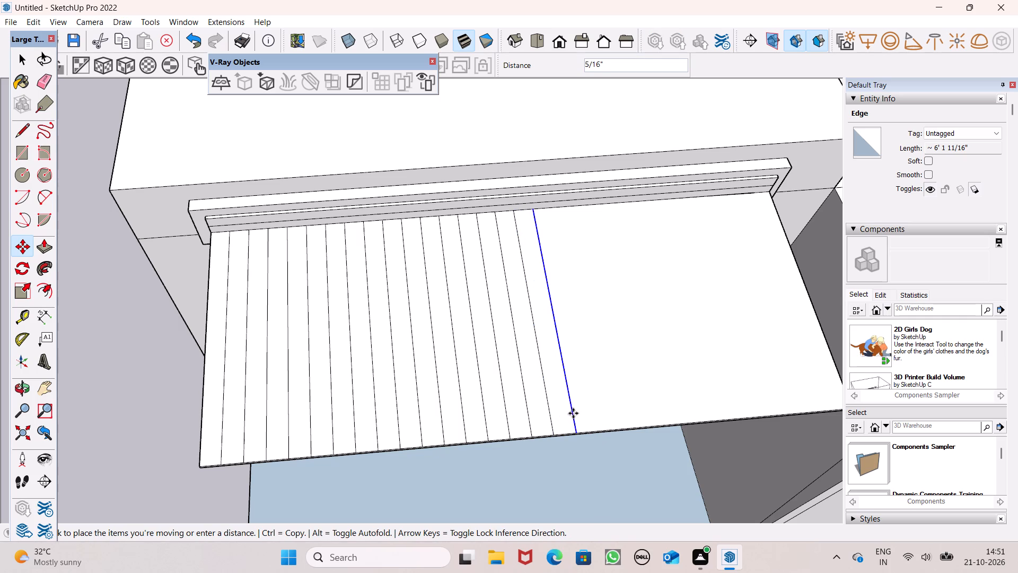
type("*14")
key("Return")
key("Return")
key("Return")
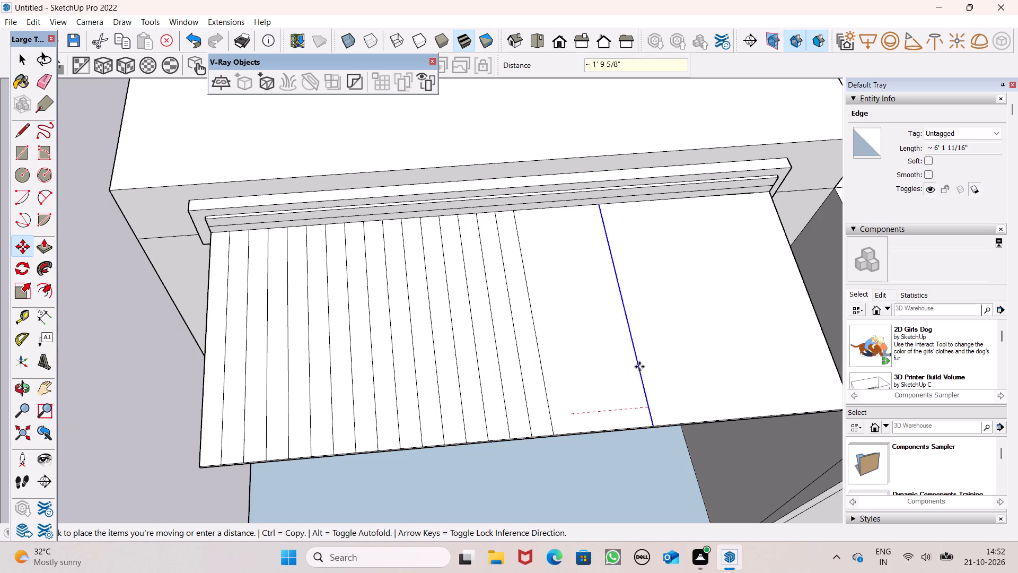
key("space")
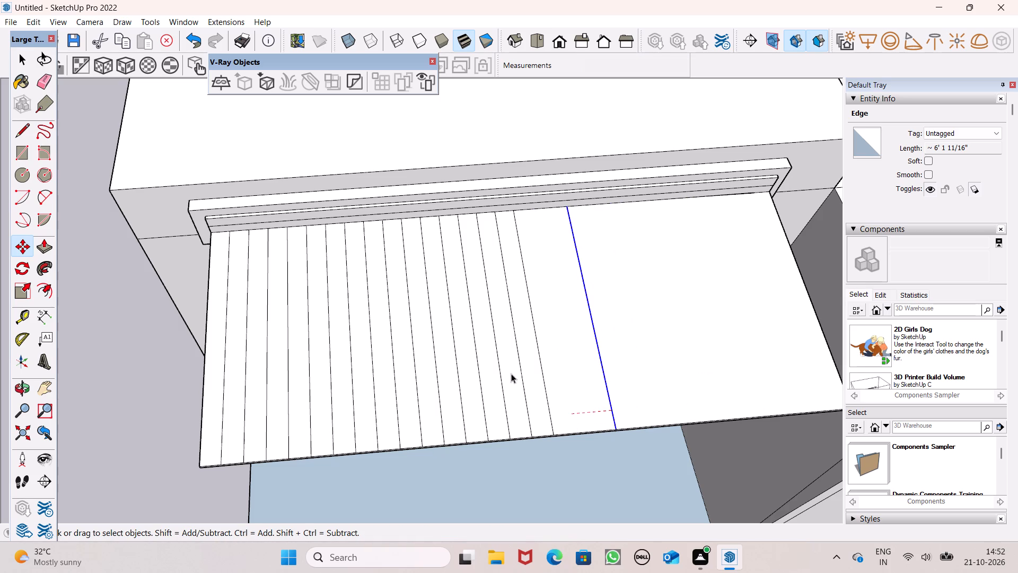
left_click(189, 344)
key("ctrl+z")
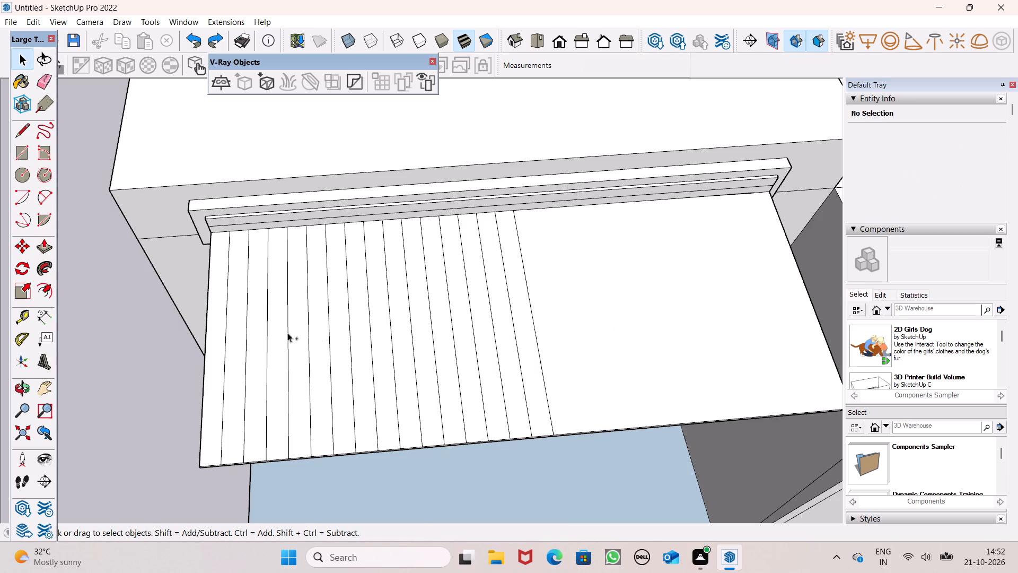
Copy the last strip line one strip width onto the canopy slab's undivided part and try to repeat it with *5.
left_click(547, 400)
key("m")
key("Return")
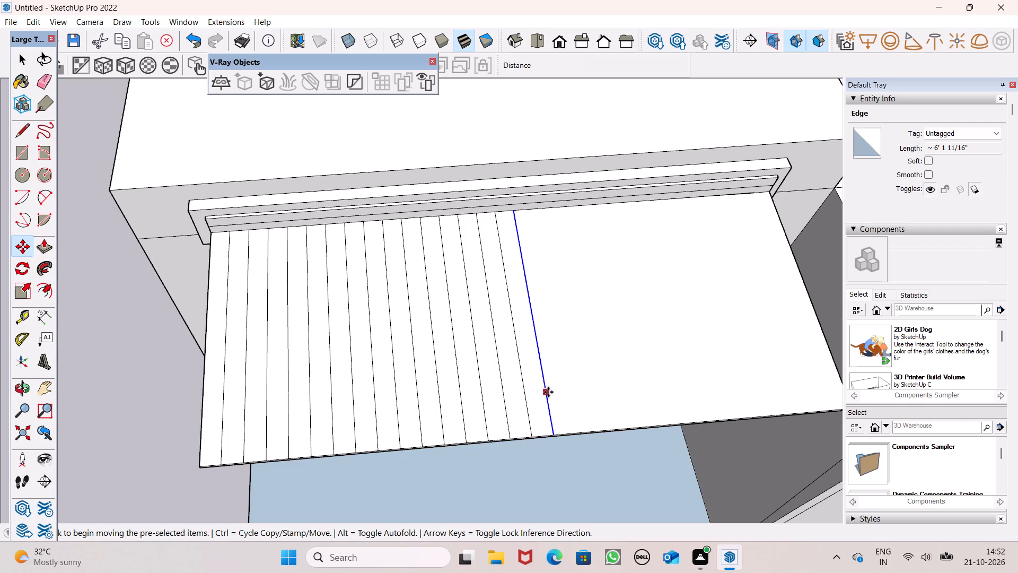
left_click_drag(548, 392, 569, 389)
left_click(569, 389)
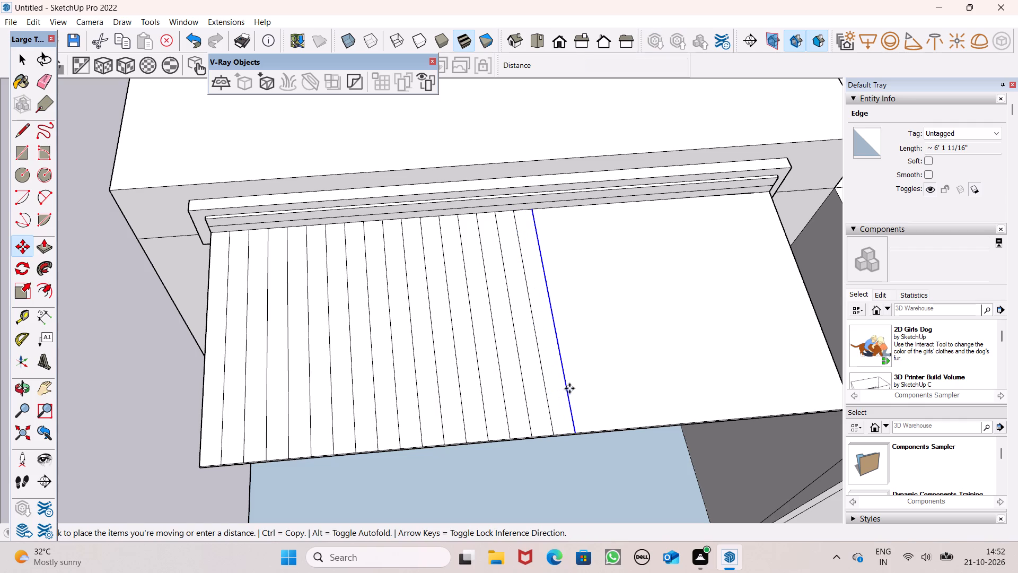
left_click(568, 392)
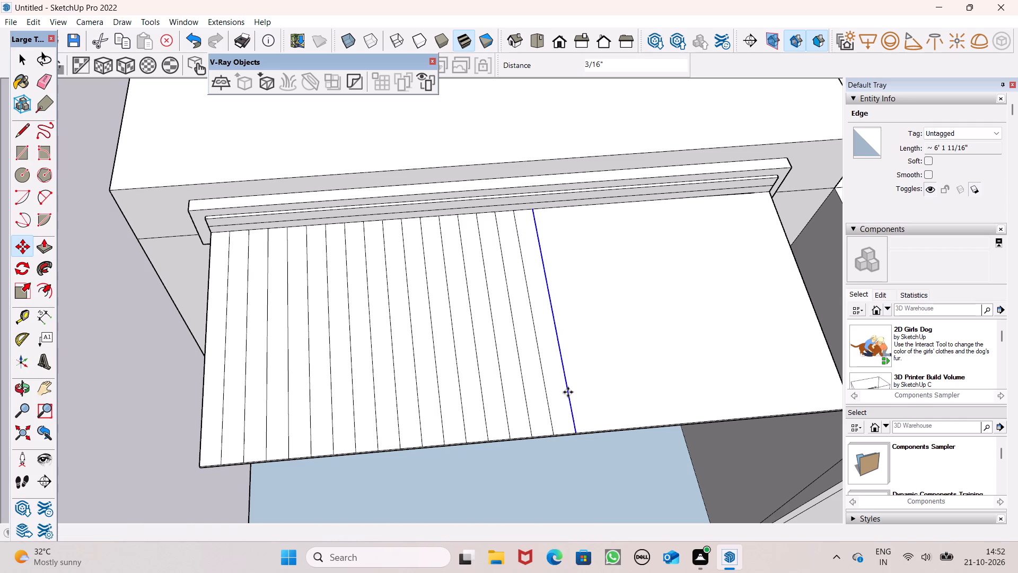
key("shift+asterisk")
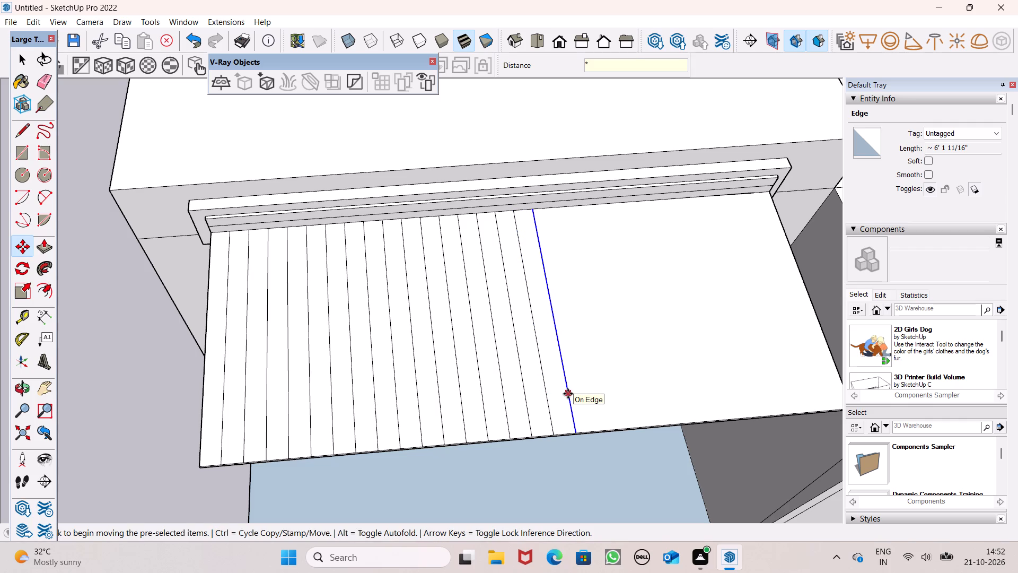
key("5")
key("Return")
key("Return")
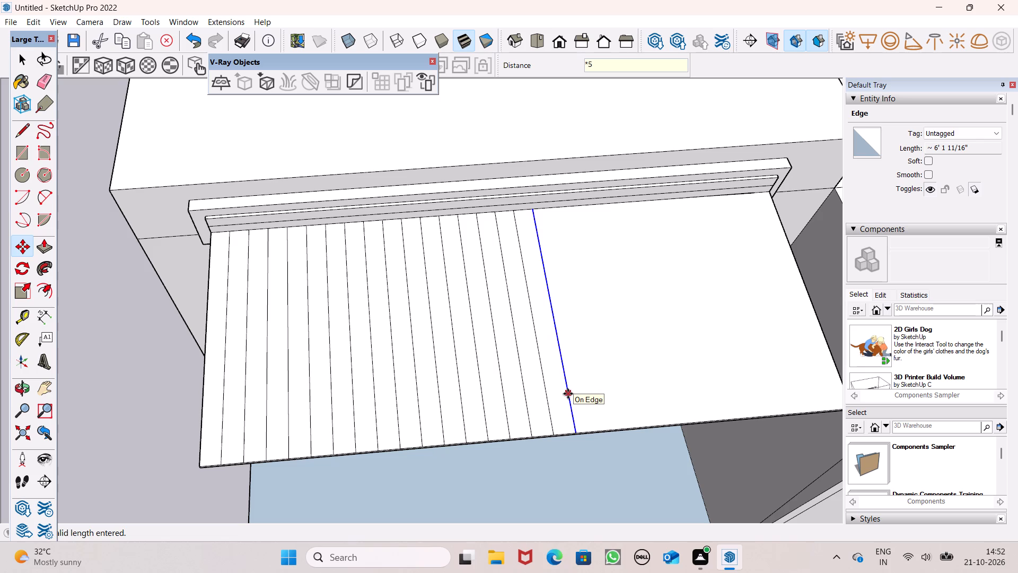
key("space")
key("space")
left_click(145, 361)
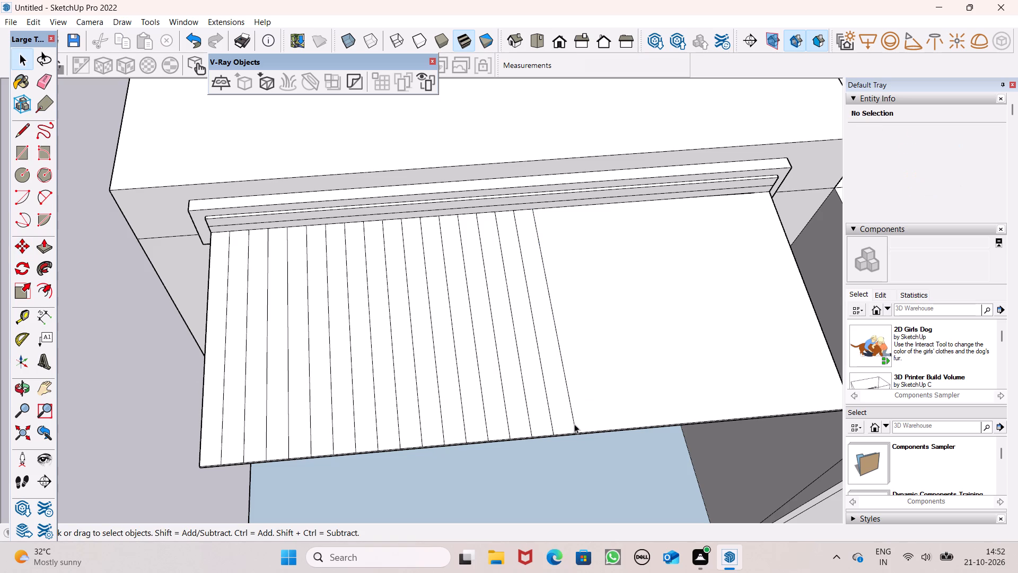
Copy the newest strip line one more strip width across the slab and try to repeat it with *10.
left_click(574, 422)
key("m")
key("Return")
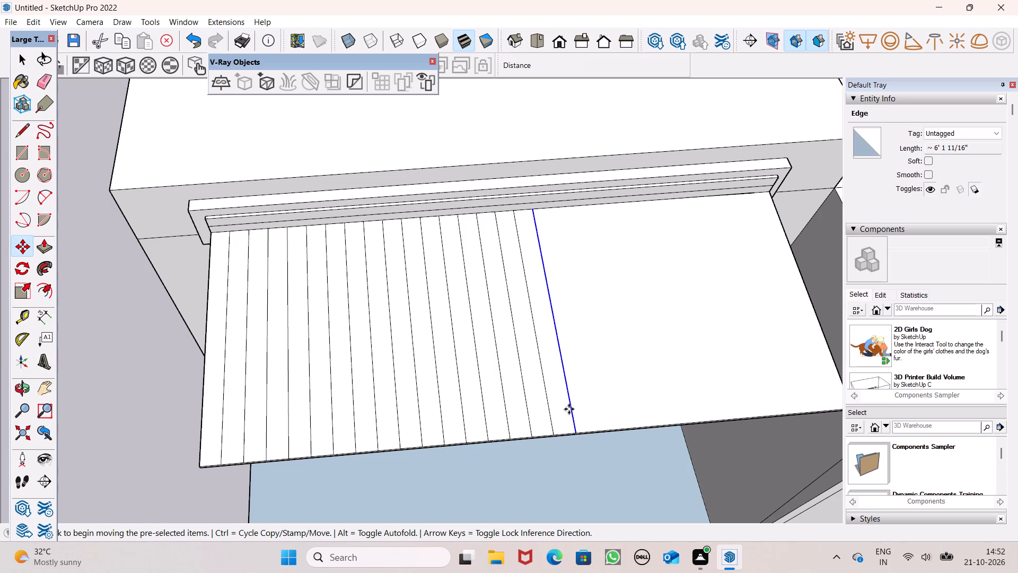
left_click_drag(572, 409, 579, 408, "ctrl")
left_click_drag(580, 408, 592, 406)
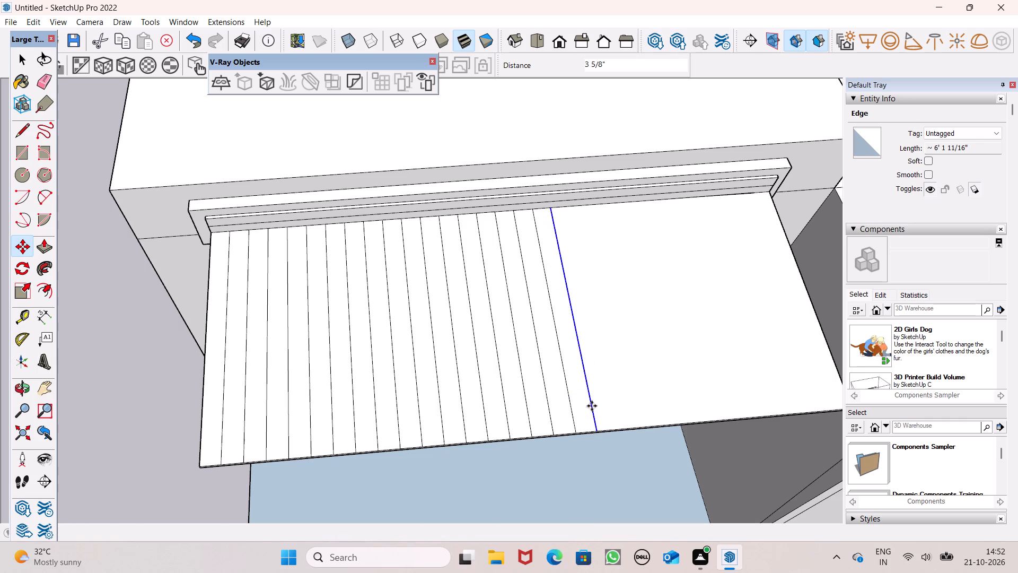
type("*10")
key("Return")
key("Return")
key("space")
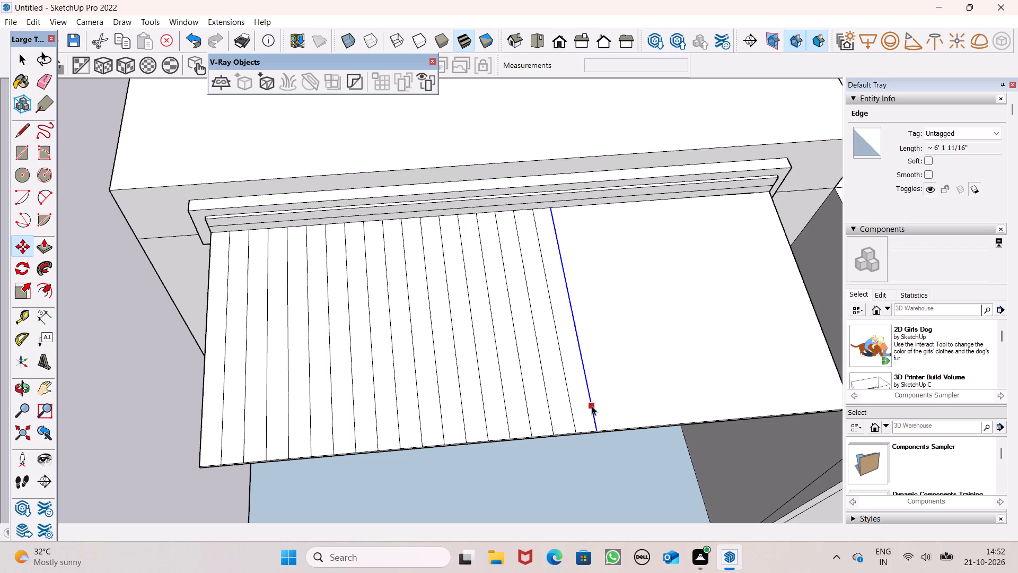
left_click(92, 328)
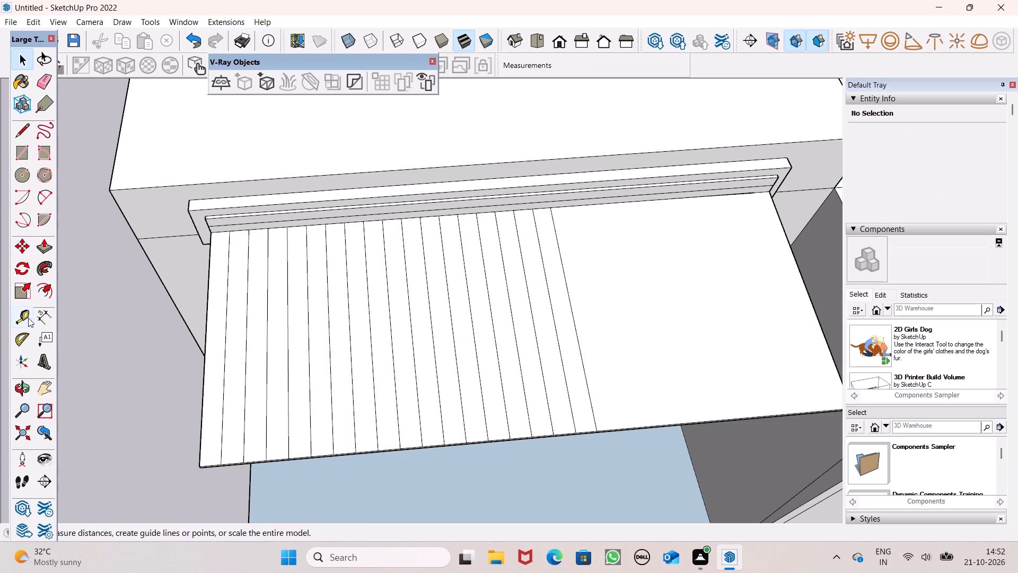
Copy the last strip line 6" onto the slab's undivided part and repeat it as a *10 array.
left_click(591, 400)
key("m")
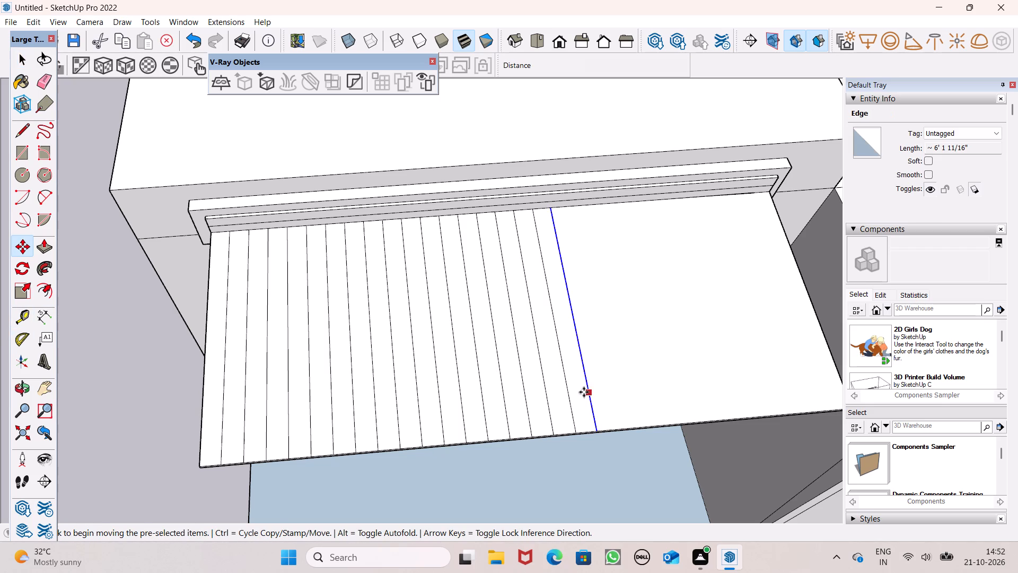
key("Return")
scroll(385, 416, "down", 1)
scroll(471, 377, "down", 1)
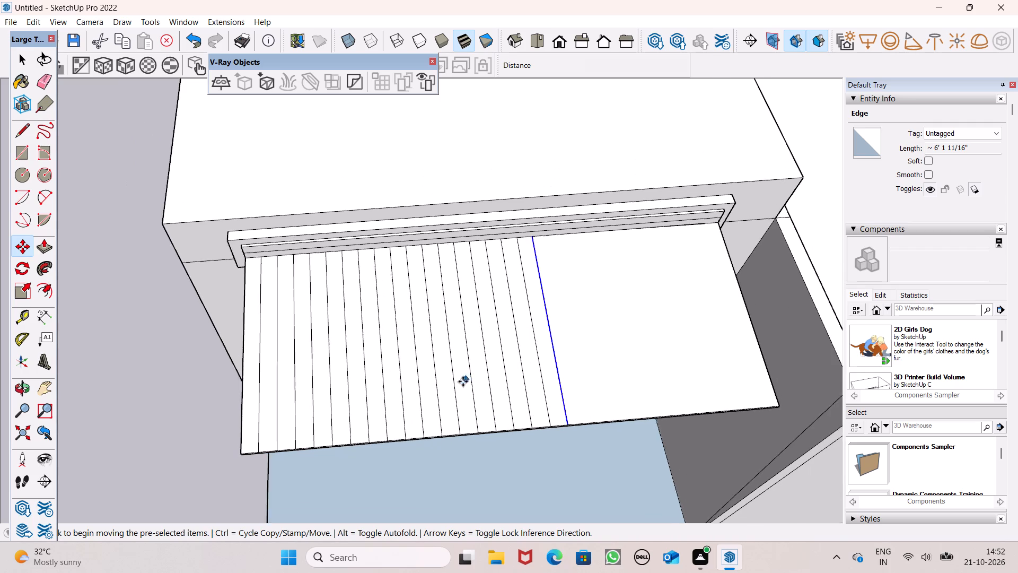
scroll(463, 381, "down", 1)
scroll(598, 370, "up", 2)
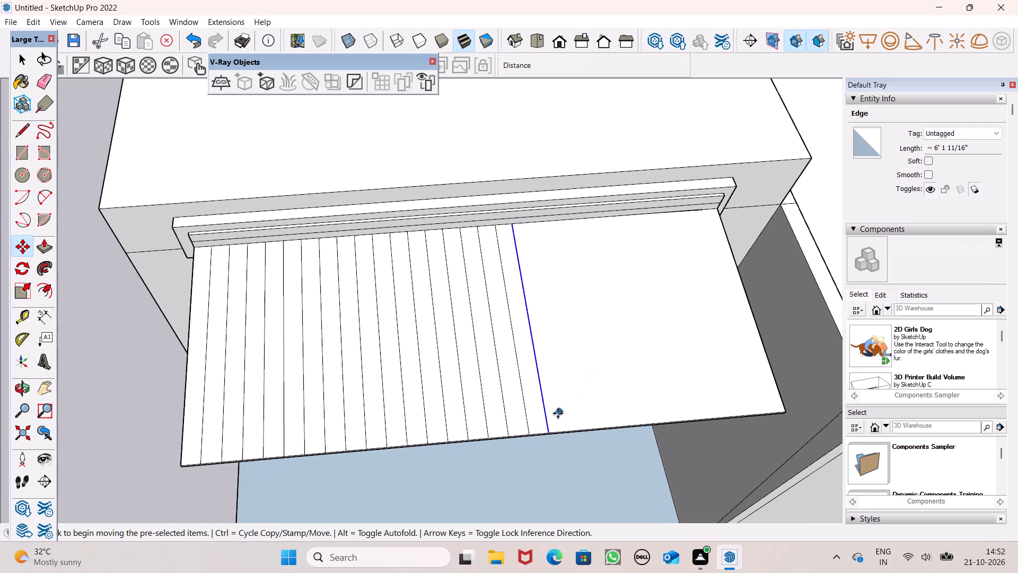
left_click_drag(546, 416, 556, 416, "ctrl")
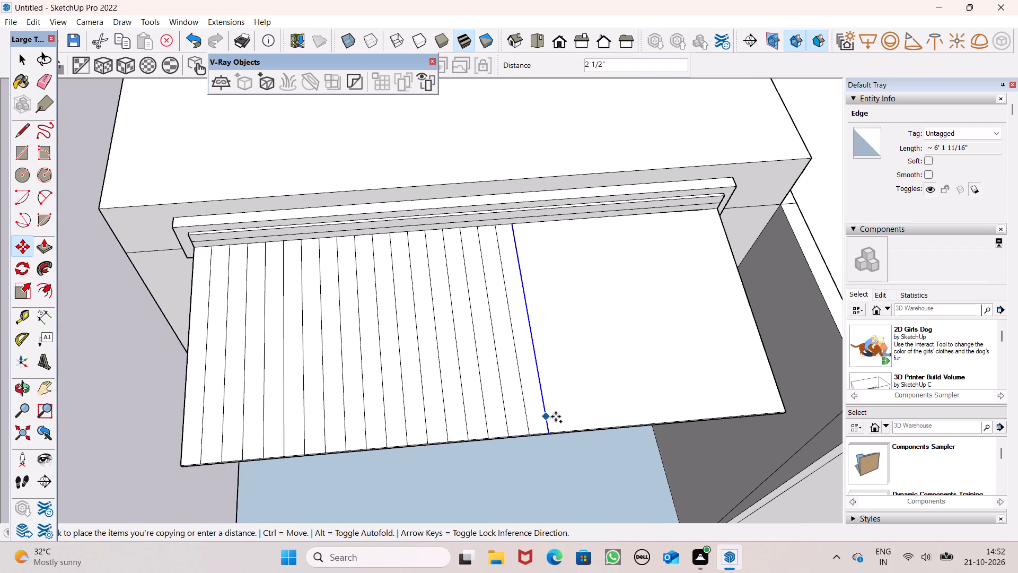
left_click_drag(556, 416, 561, 416, "ctrl")
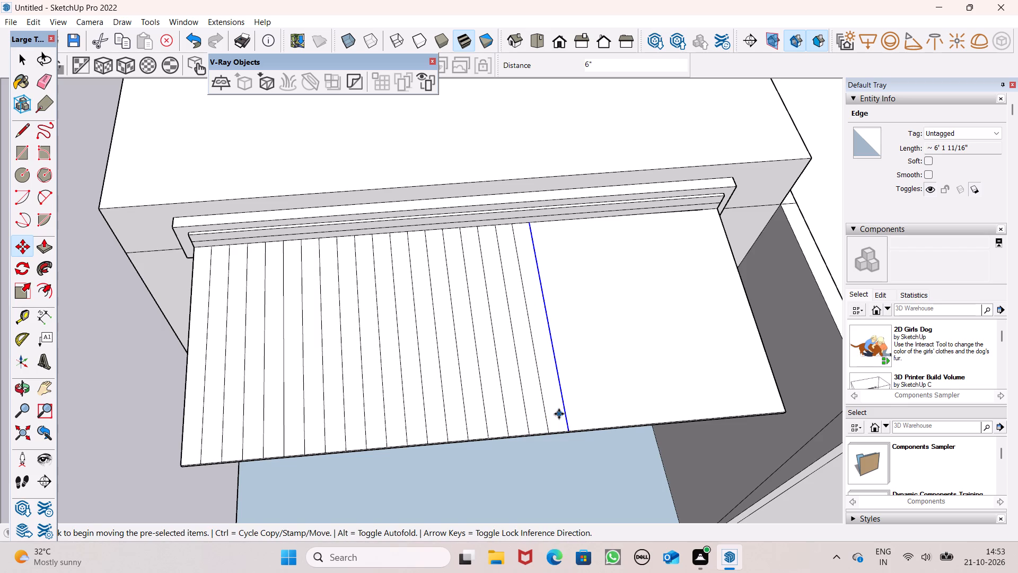
key("shift+asterisk")
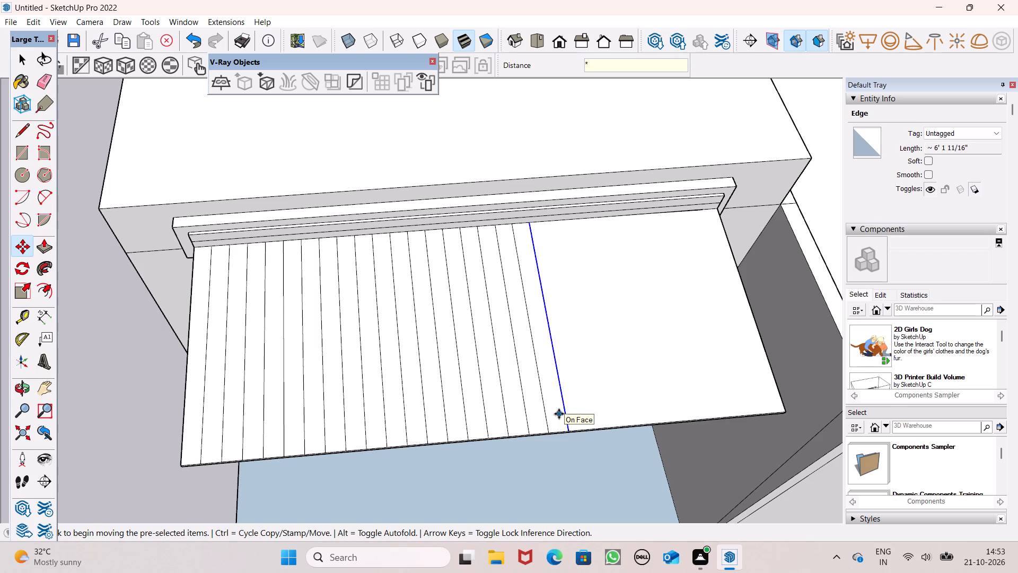
key("1")
key("0")
key("Return")
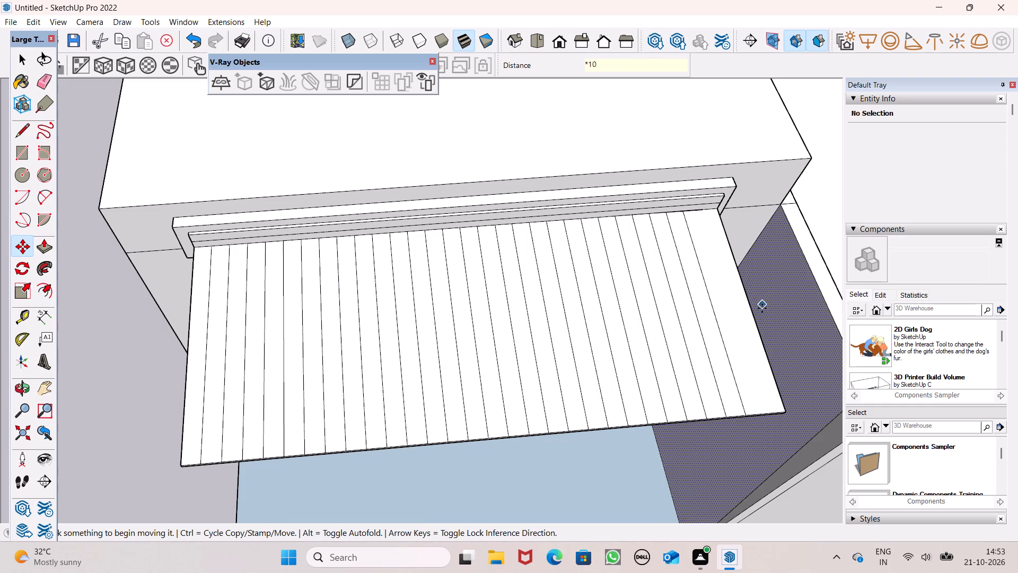
Copy the final strip line one strip width towards the slab's end edge to divide the remaining double-width strip.
scroll(751, 333, "up", 3)
left_click_drag(729, 381, 741, 378, "ctrl")
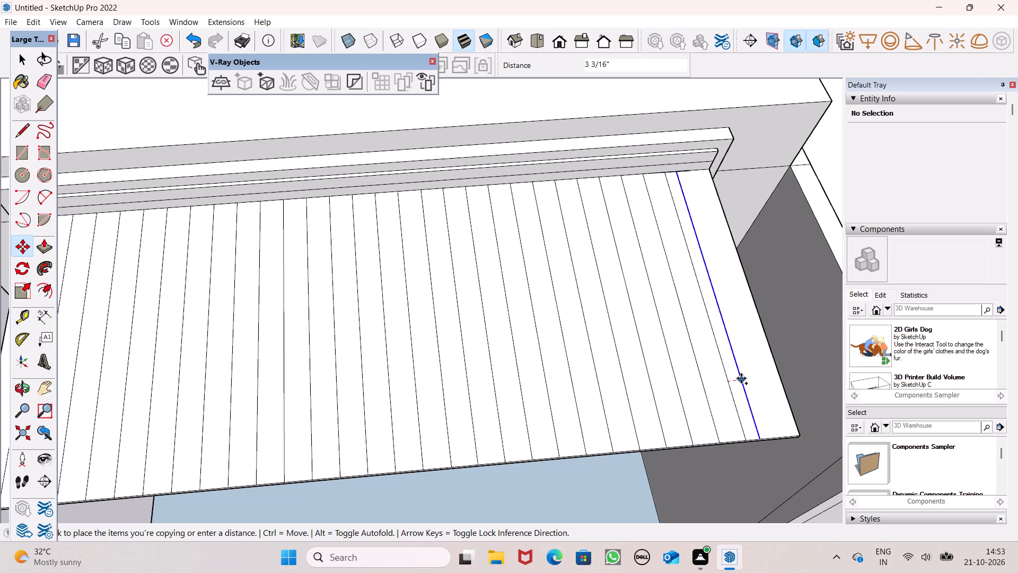
left_click_drag(741, 378, 749, 377, "ctrl")
key("space")
Examine the divided canopy slab and the surrounding side bay from low and raised viewpoints.
scroll(740, 308, "down", 6)
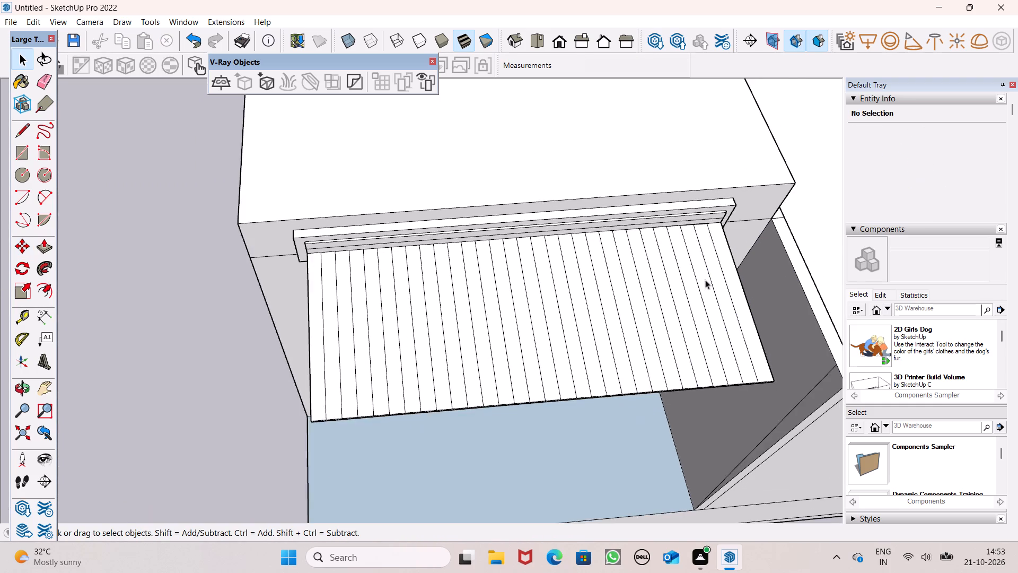
scroll(697, 275, "down", 5)
middle_click_drag(578, 367, 603, 135)
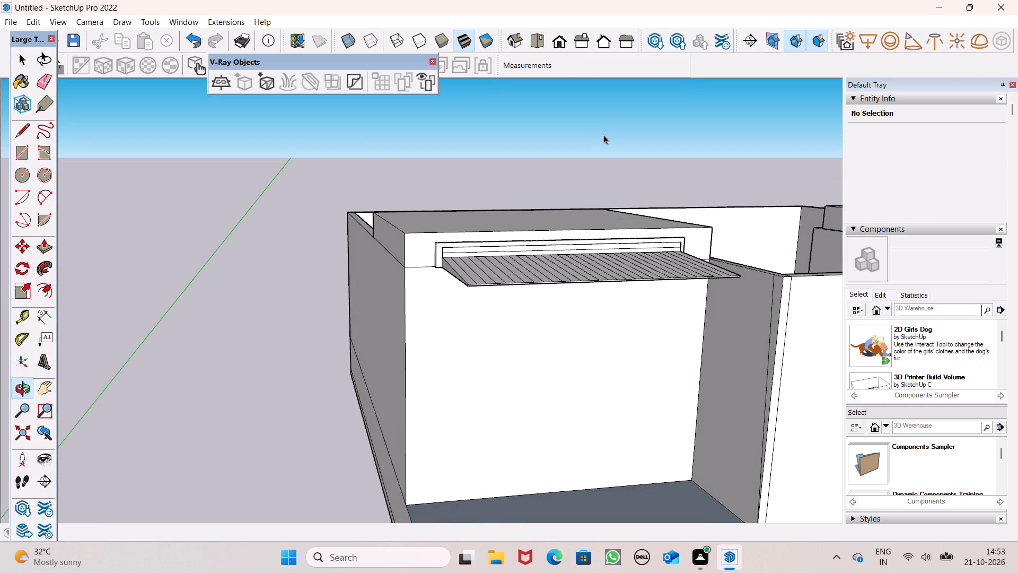
scroll(603, 141, "down", 4)
middle_click_drag(588, 272, 585, 428)
scroll(585, 427, "up", 1)
scroll(581, 411, "down", 3)
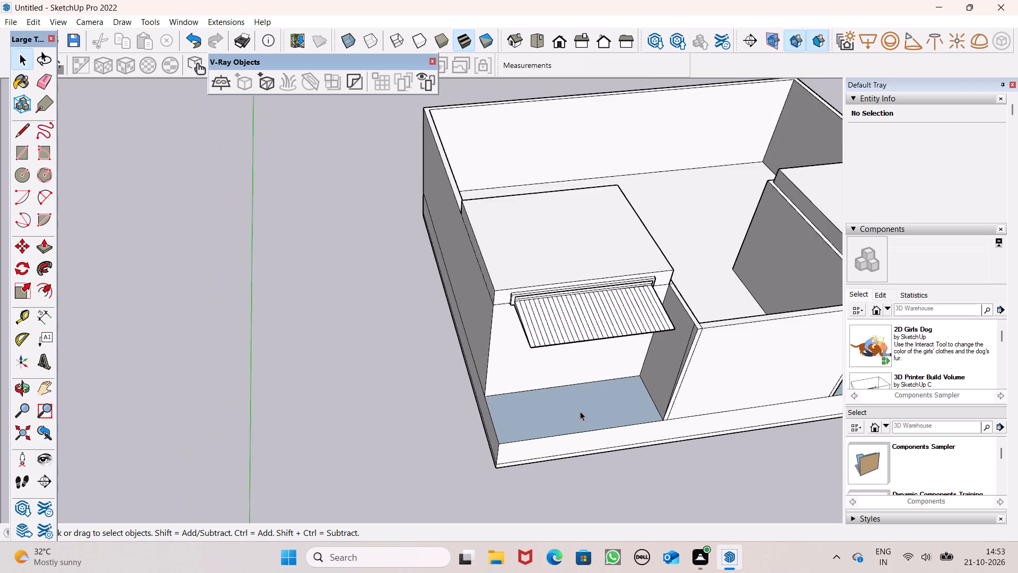
scroll(580, 411, "down", 1)
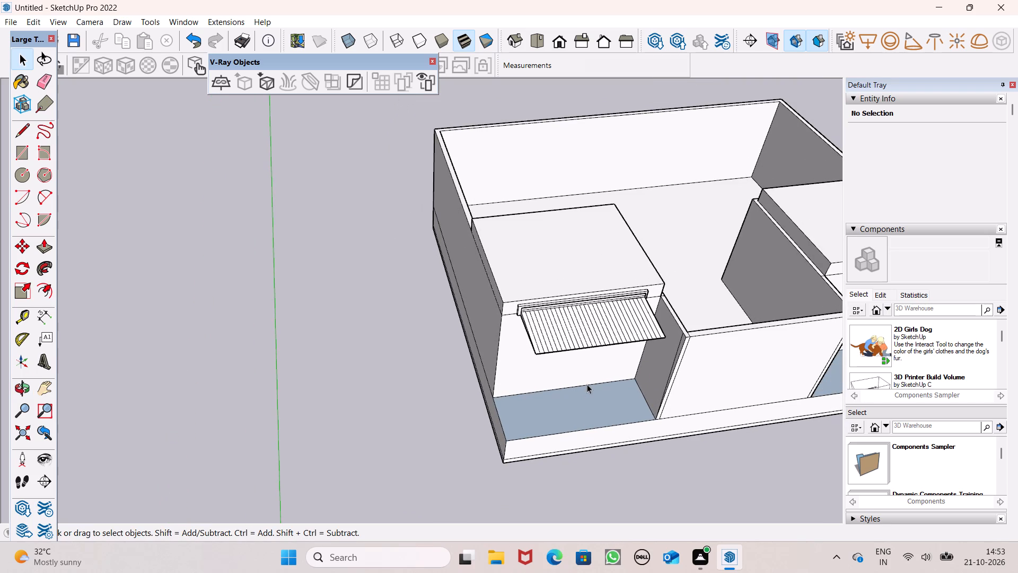
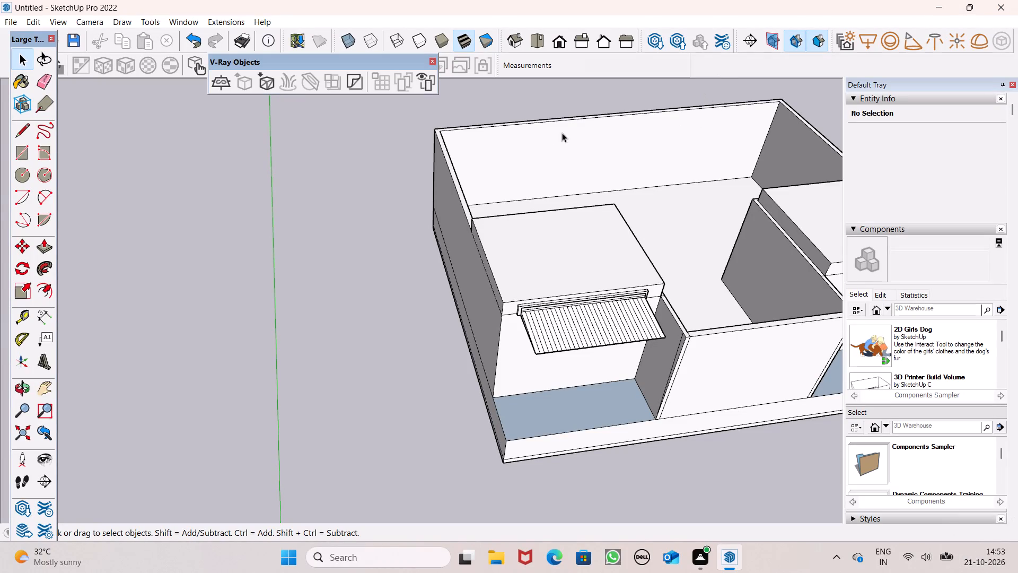
Draw a rectangle about 13' 6" by 13' 2" on the front wall beneath the slatted awning.
scroll(478, 323, "down", 4)
middle_click_drag(604, 353, 592, 304)
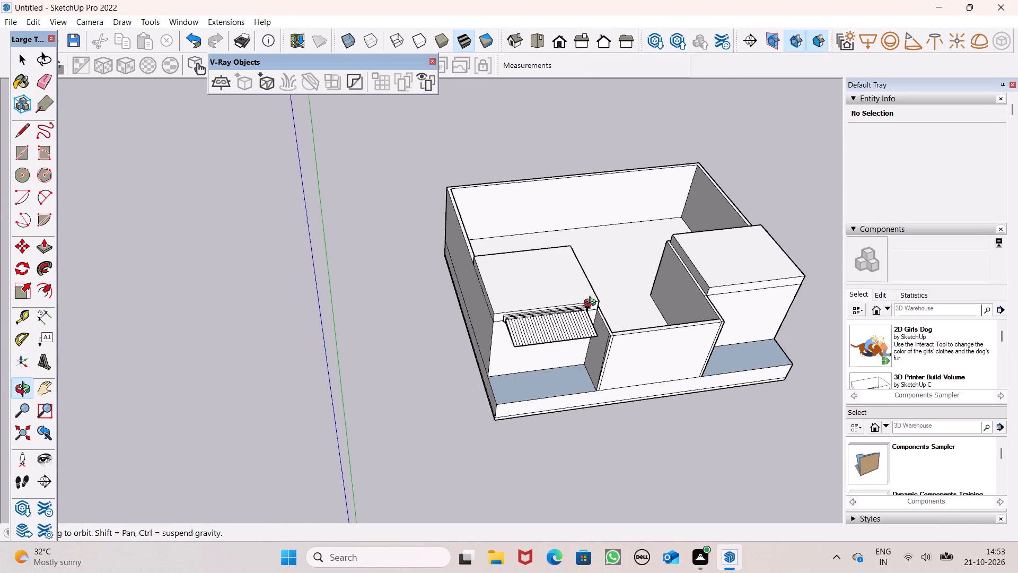
middle_click_drag(592, 304, 546, 196)
middle_click_drag(647, 432, 647, 444)
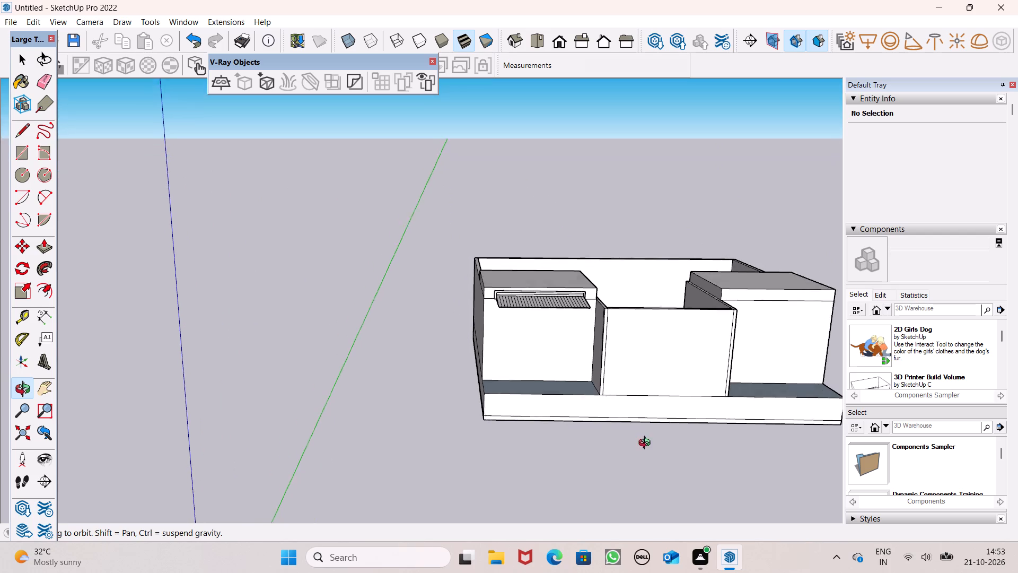
middle_click_drag(647, 444, 662, 488)
scroll(667, 488, "up", 2)
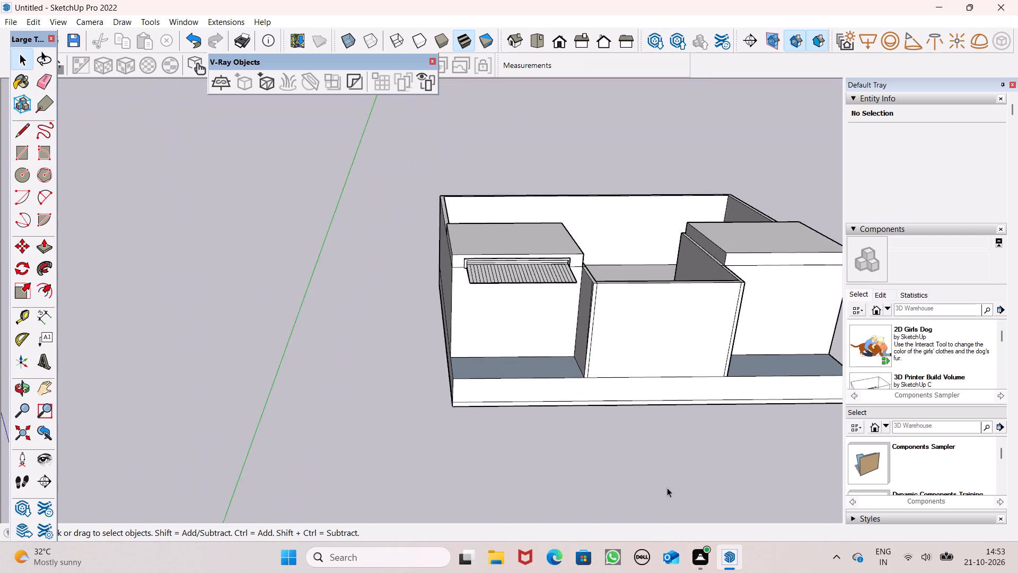
scroll(667, 488, "up", 6)
middle_click_drag(616, 311, 637, 116)
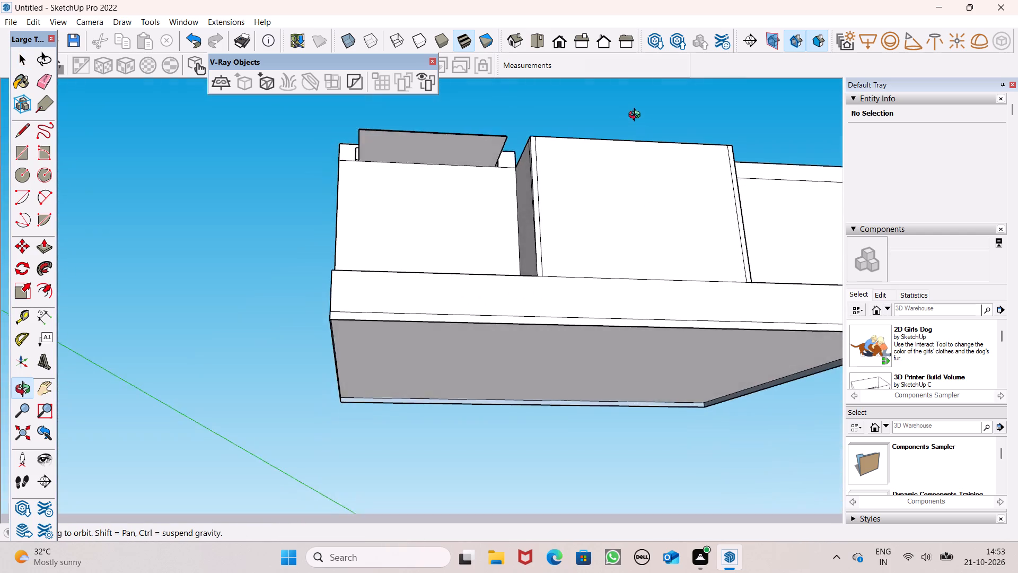
middle_click_drag(637, 116, 775, 368)
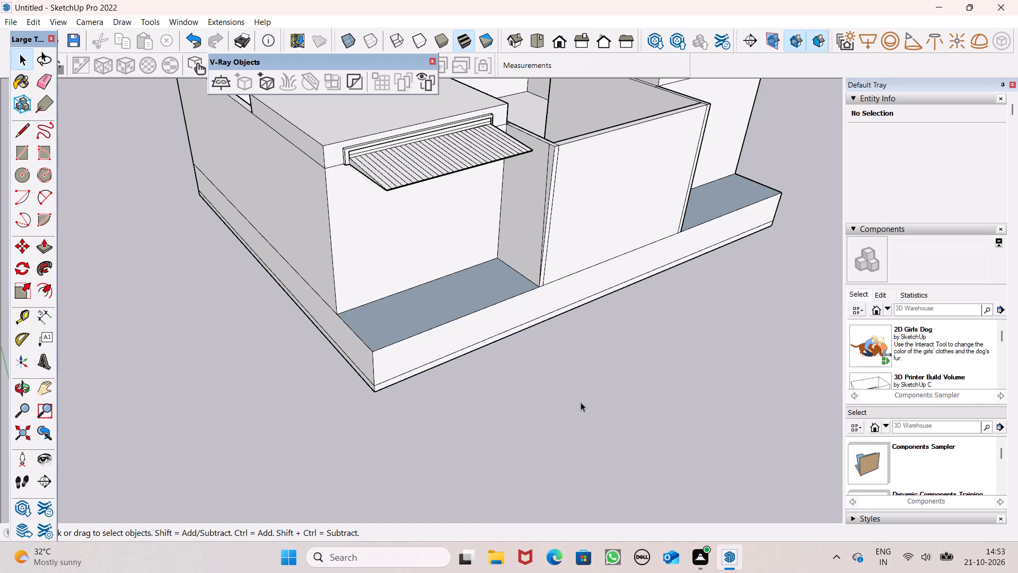
scroll(570, 378, "up", 1)
middle_click_drag(570, 378, 415, 214)
scroll(296, 198, "up", 1)
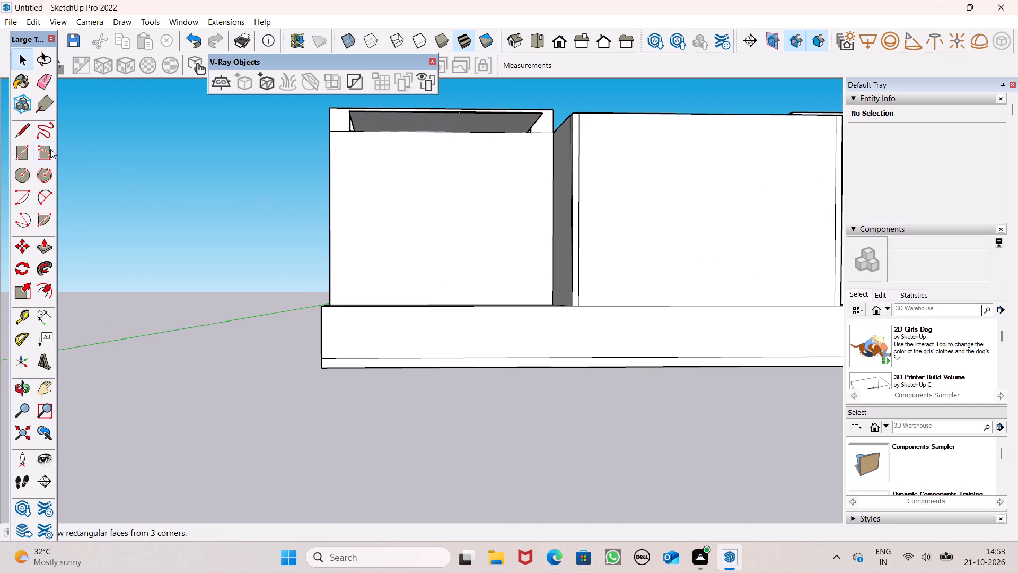
left_click(27, 159)
middle_click_drag(229, 160, 199, 288)
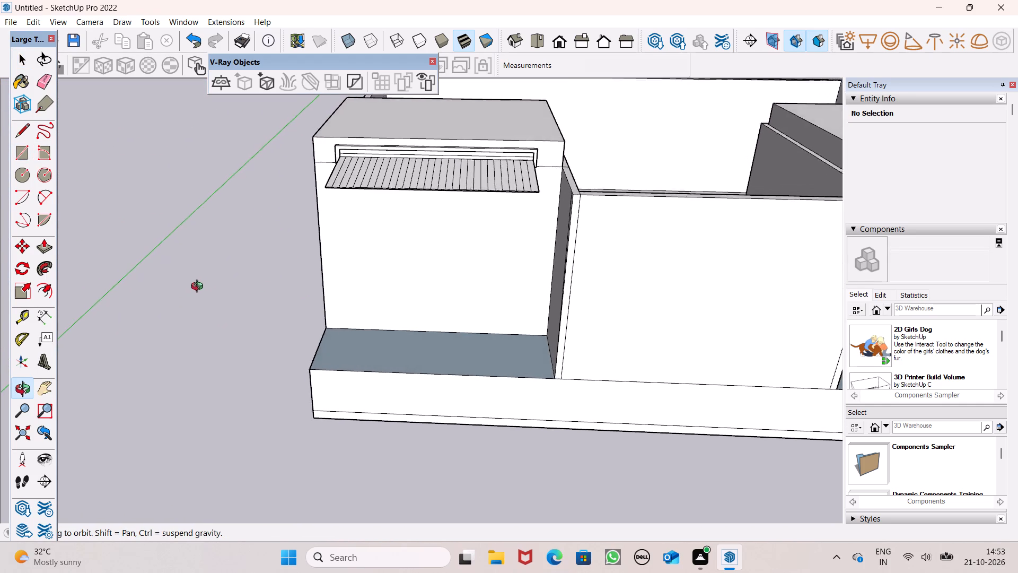
middle_click_drag(199, 288, 199, 289)
scroll(199, 288, "up", 1)
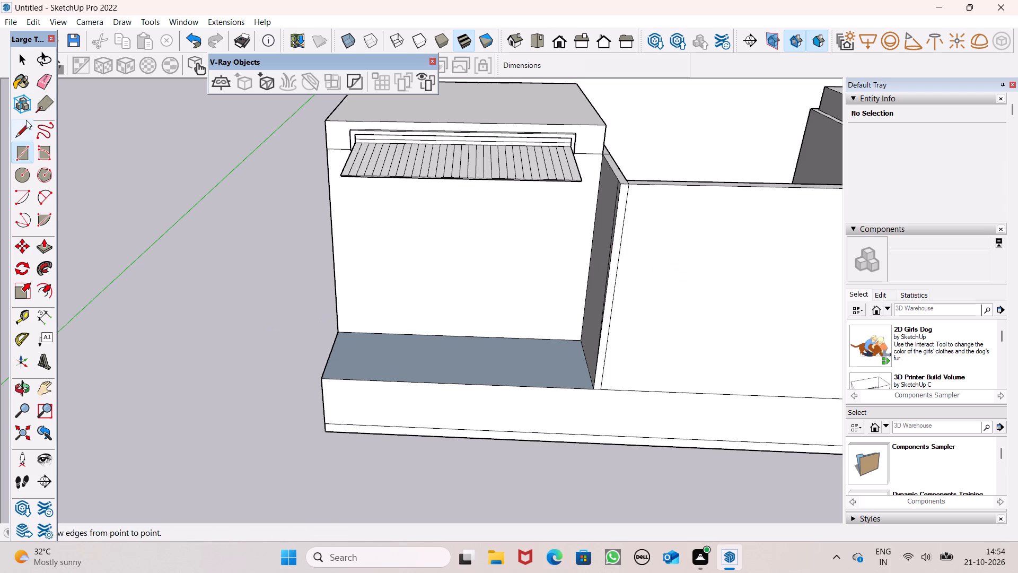
scroll(360, 241, "down", 2)
middle_click_drag(410, 262, 455, 182)
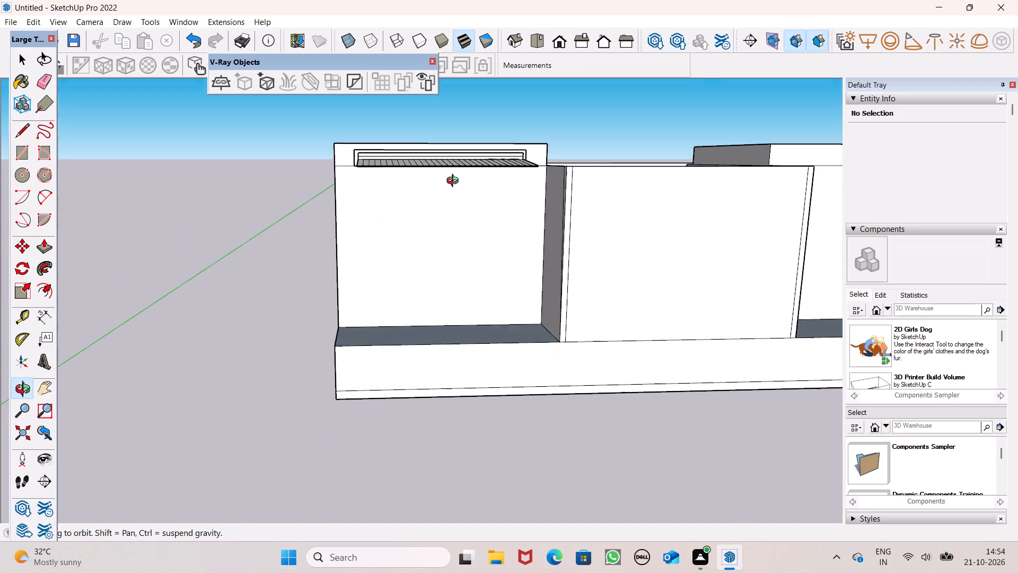
middle_click_drag(455, 182, 469, 155)
scroll(484, 230, "up", 7)
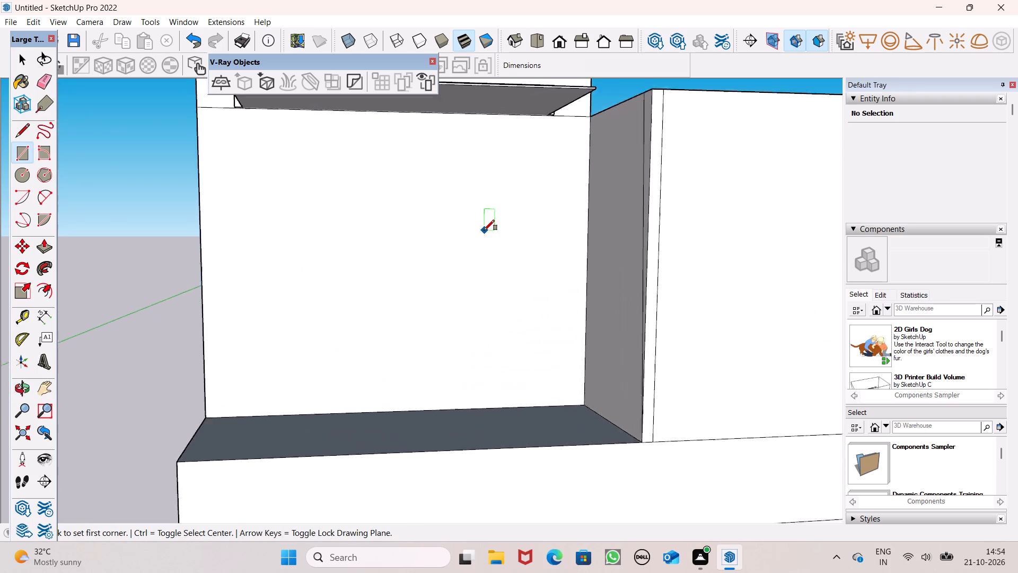
scroll(484, 230, "up", 1)
scroll(548, 268, "down", 2)
middle_click_drag(546, 268, 532, 284)
middle_click_drag(443, 270, 431, 241)
scroll(431, 241, "up", 1)
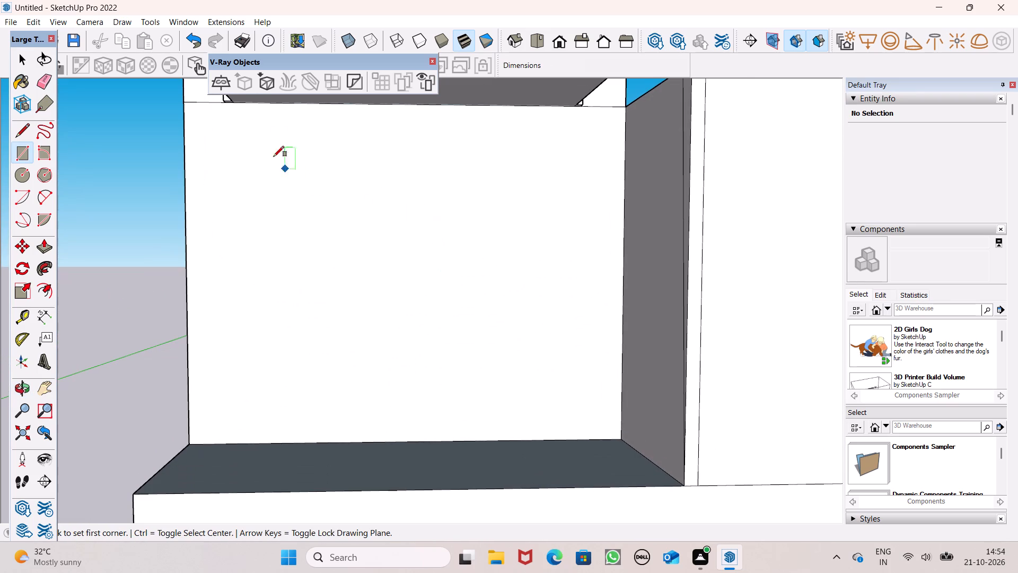
left_click(258, 133)
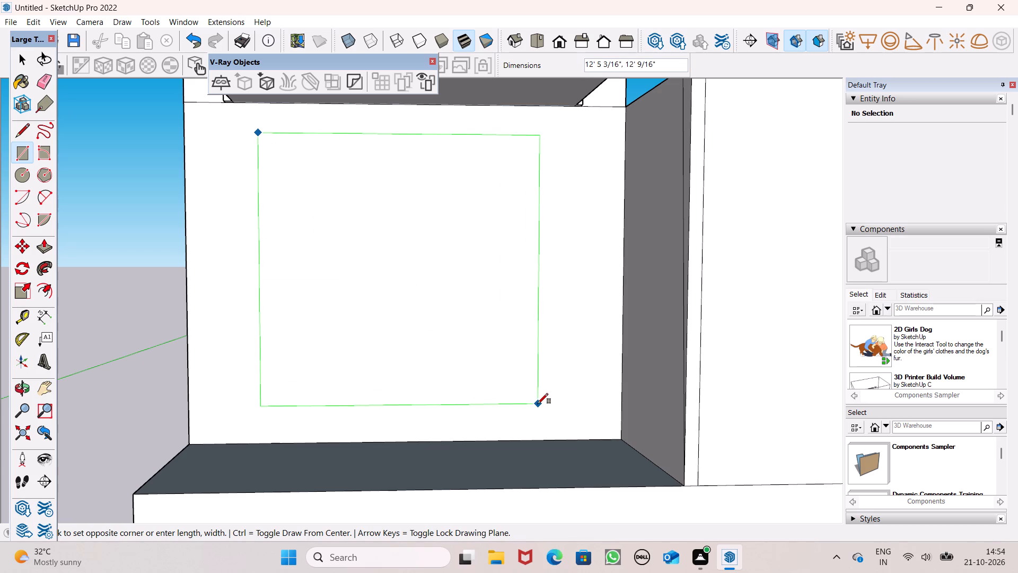
left_click(561, 428)
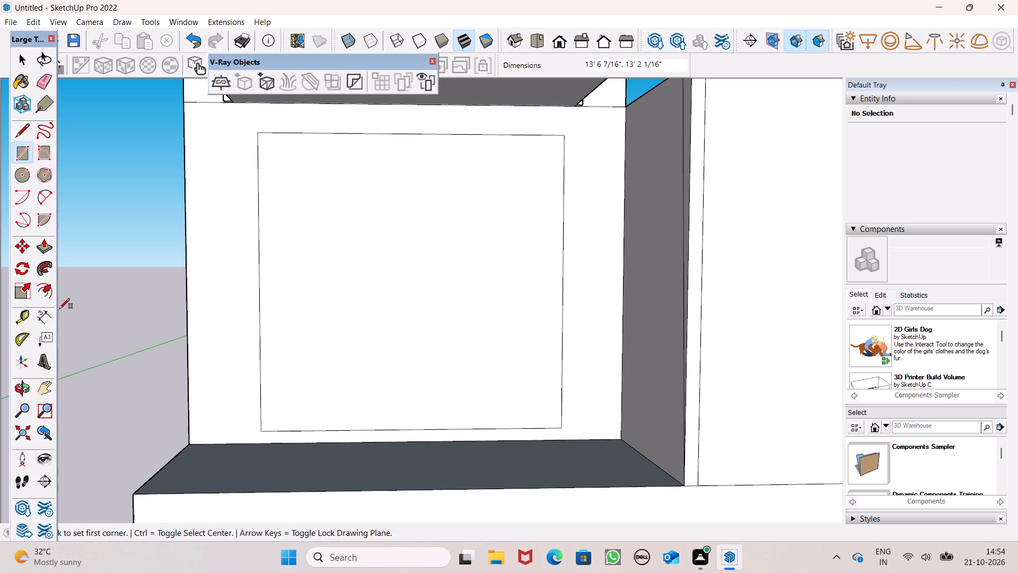
Push the rectangle beneath the awning 1' into the wall with Push/Pull to cut the opening.
left_click(48, 250)
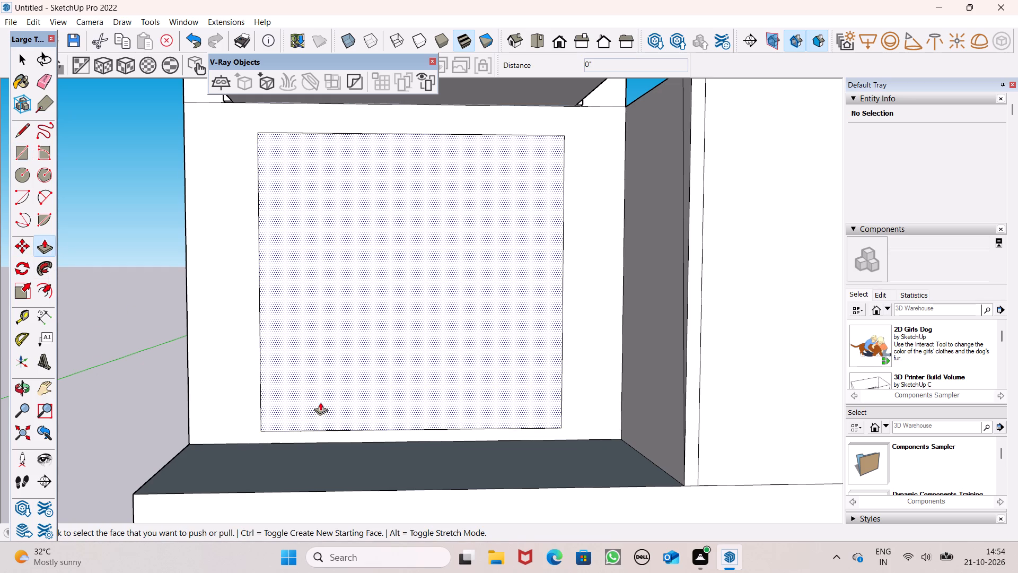
left_click_drag(294, 412, 314, 398)
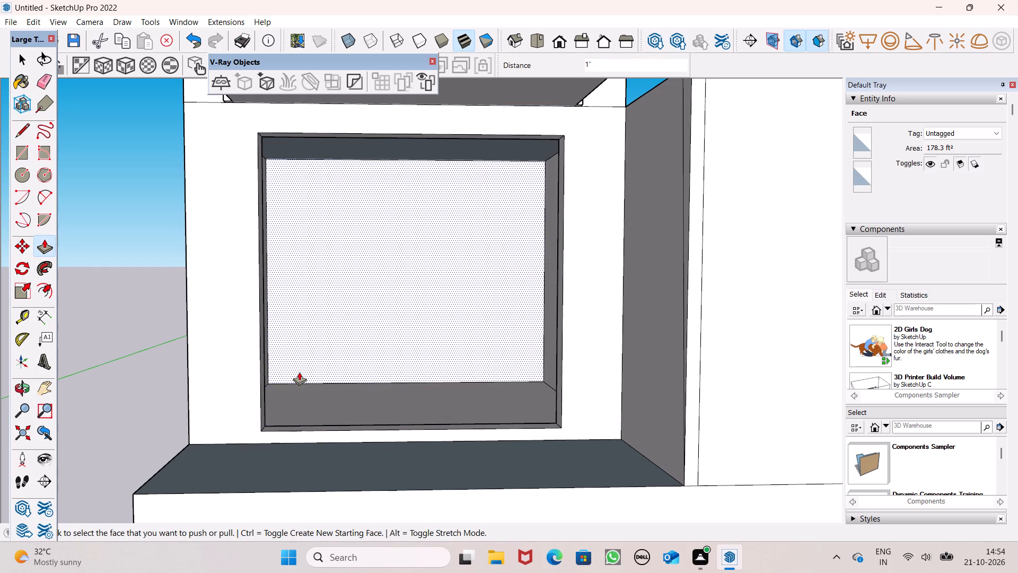
Examine the building's front from several angles, including the cut opening and the block without an awning.
scroll(295, 368, "down", 3)
middle_click_drag(292, 365, 266, 433)
scroll(208, 378, "down", 4)
middle_click_drag(265, 392, 291, 372)
scroll(237, 349, "down", 4)
scroll(714, 400, "up", 4)
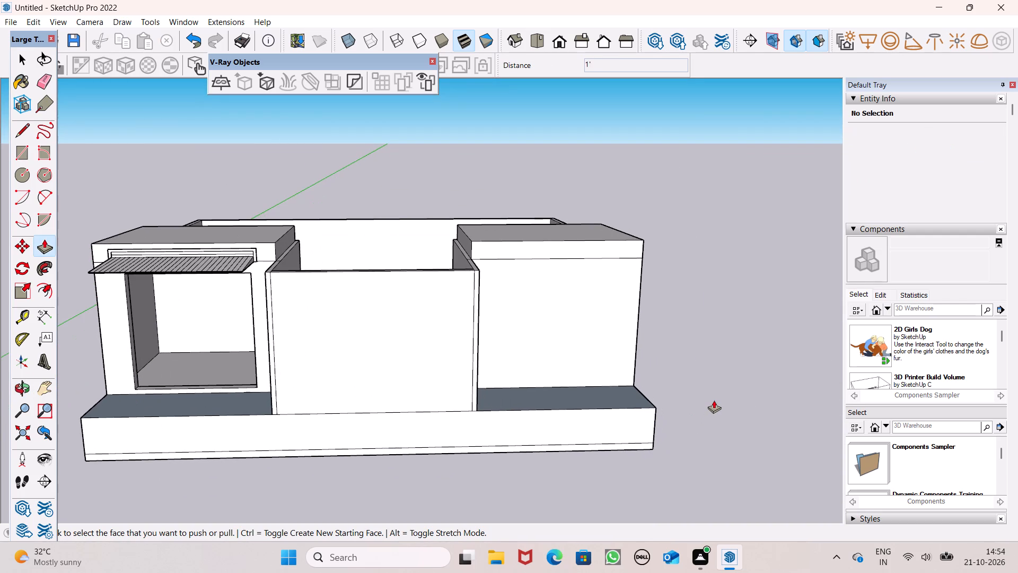
scroll(478, 282, "down", 1)
middle_click_drag(476, 359, 409, 462)
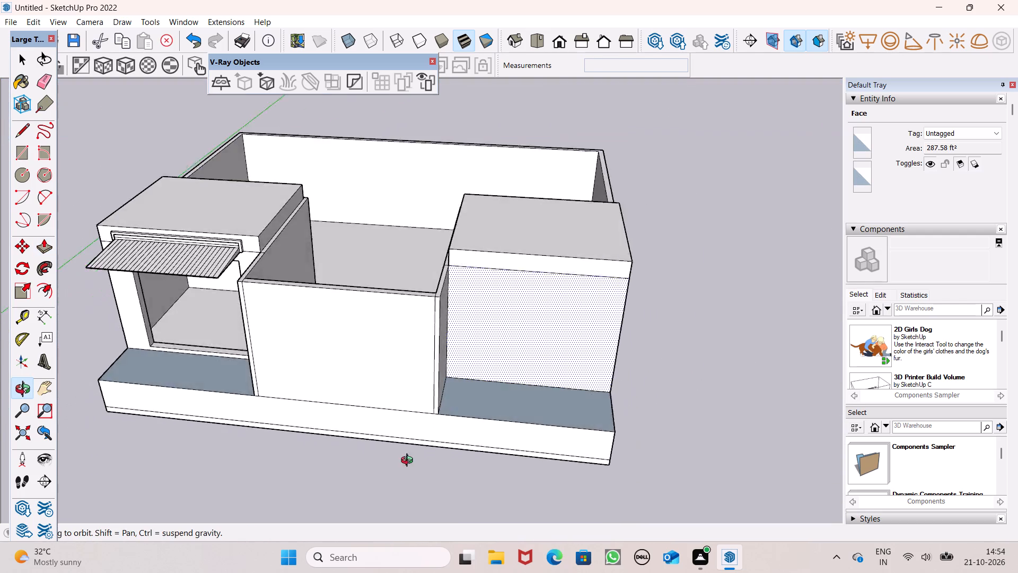
middle_click_drag(409, 462, 765, 429)
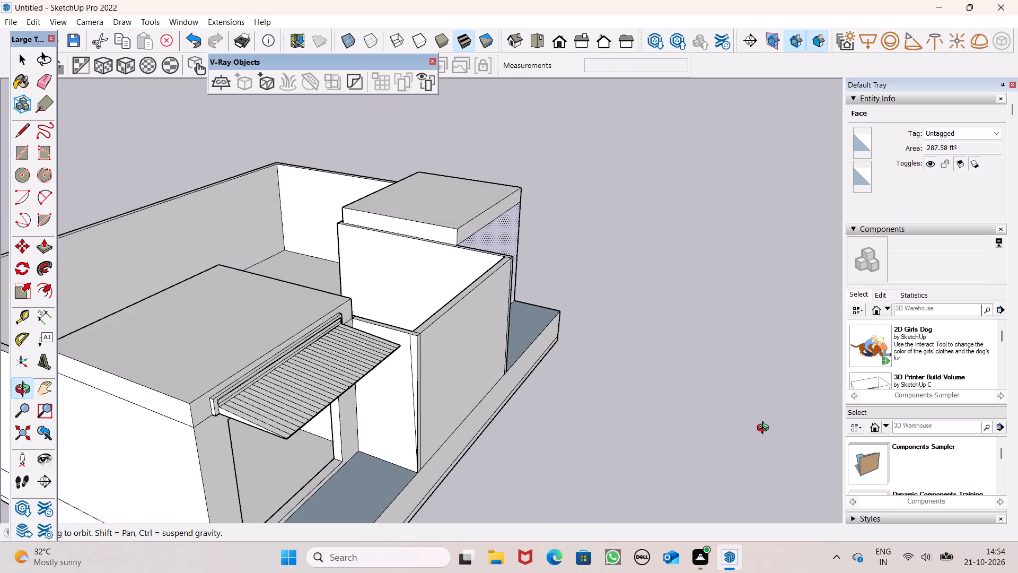
middle_click_drag(765, 429, 395, 462)
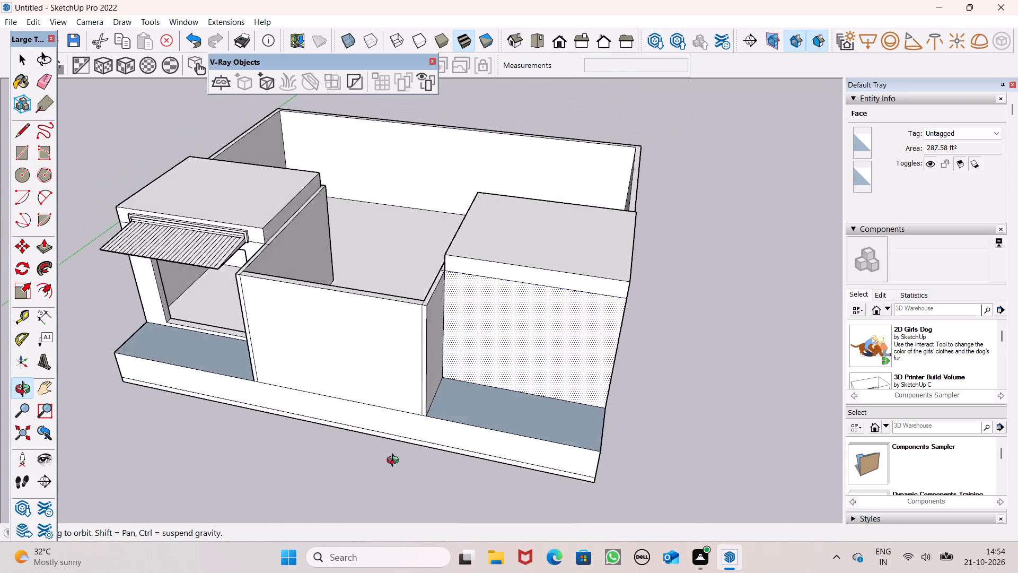
middle_click_drag(395, 462, 443, 414)
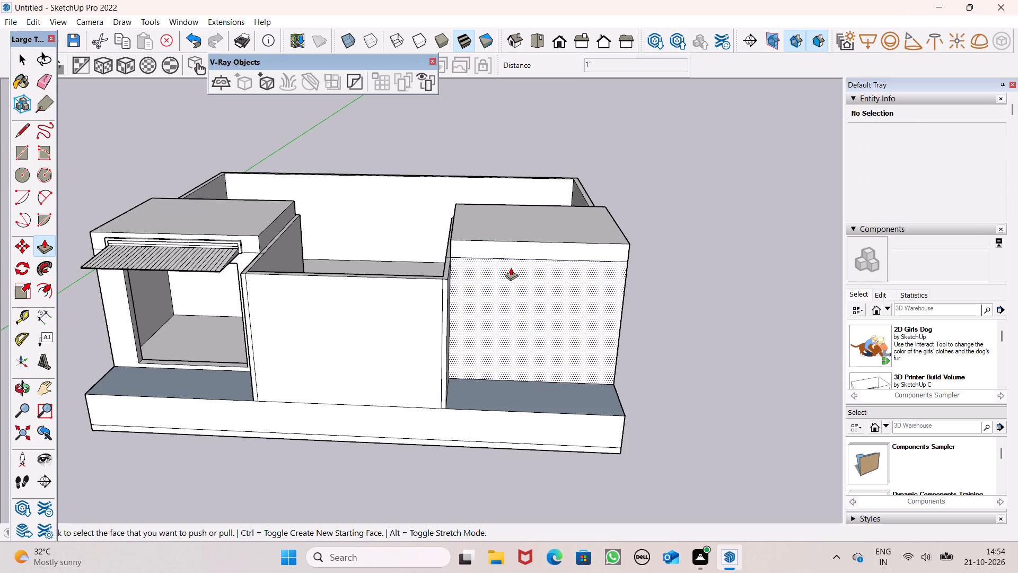
middle_click_drag(529, 316, 564, 265)
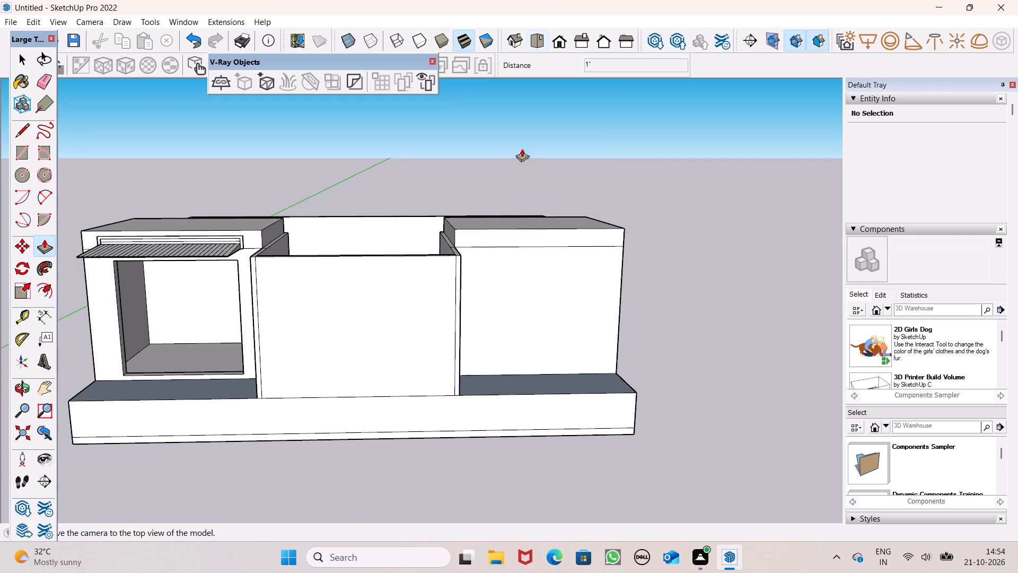
key("space")
Draw a three-sided line outline about 14' 7" wide and 1' 3" high on the fascia of the block without an awning, from its lower edge.
scroll(647, 184, "up", 3)
scroll(646, 193, "down", 1)
middle_click_drag(644, 196, 644, 199)
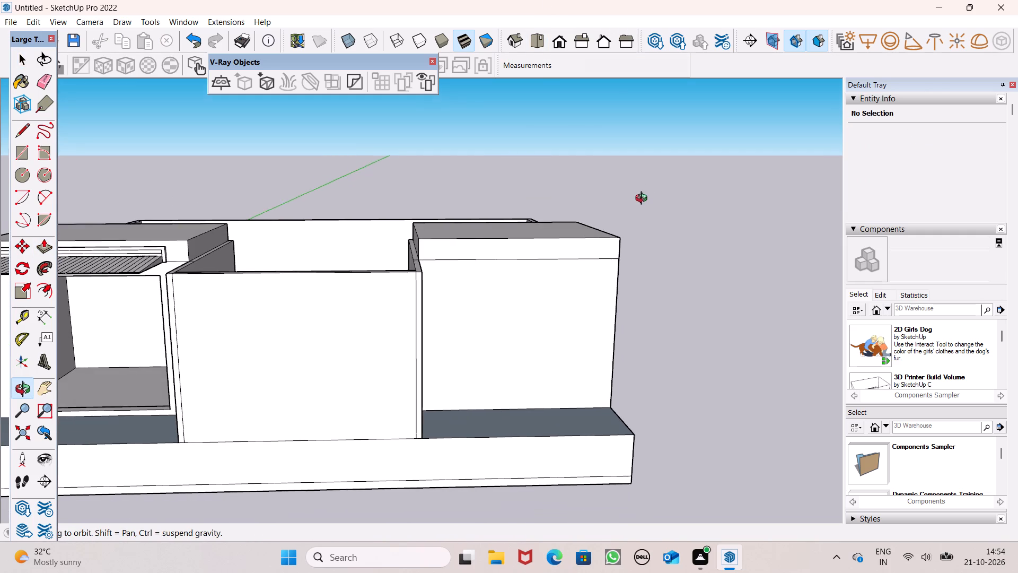
middle_click_drag(644, 199, 629, 213)
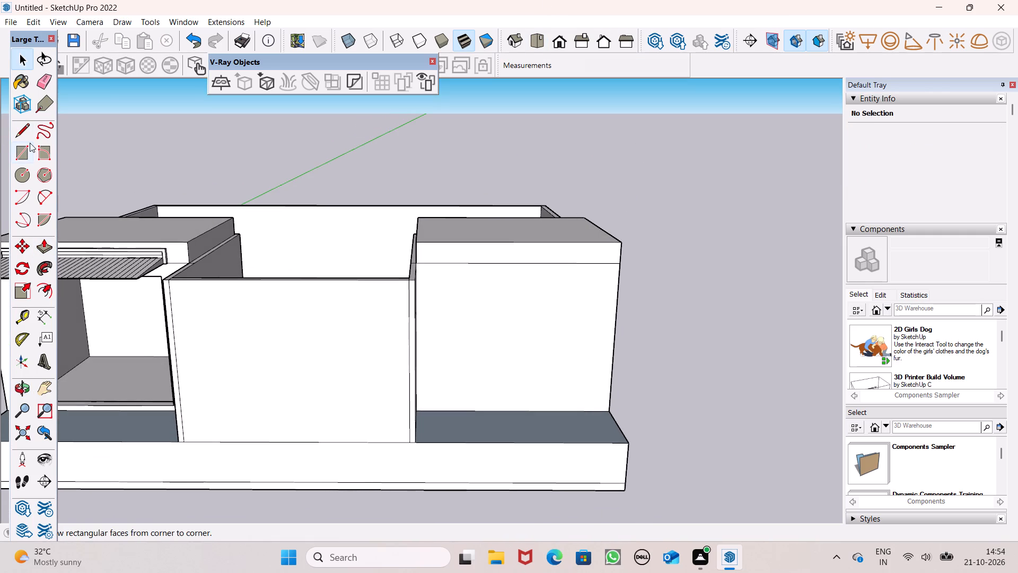
left_click(25, 135)
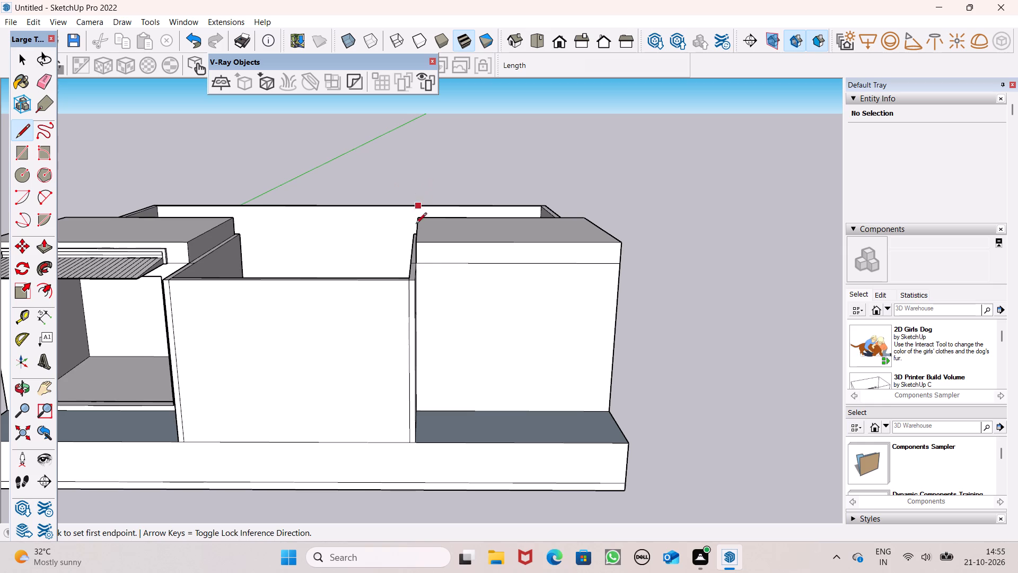
middle_click(458, 277)
scroll(601, 256, "up", 5)
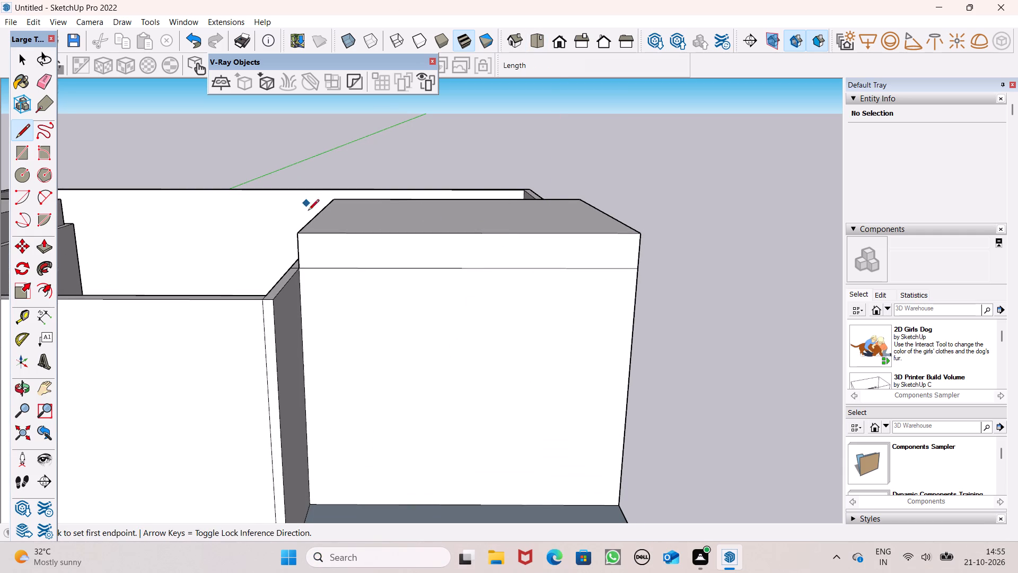
scroll(336, 227, "up", 3)
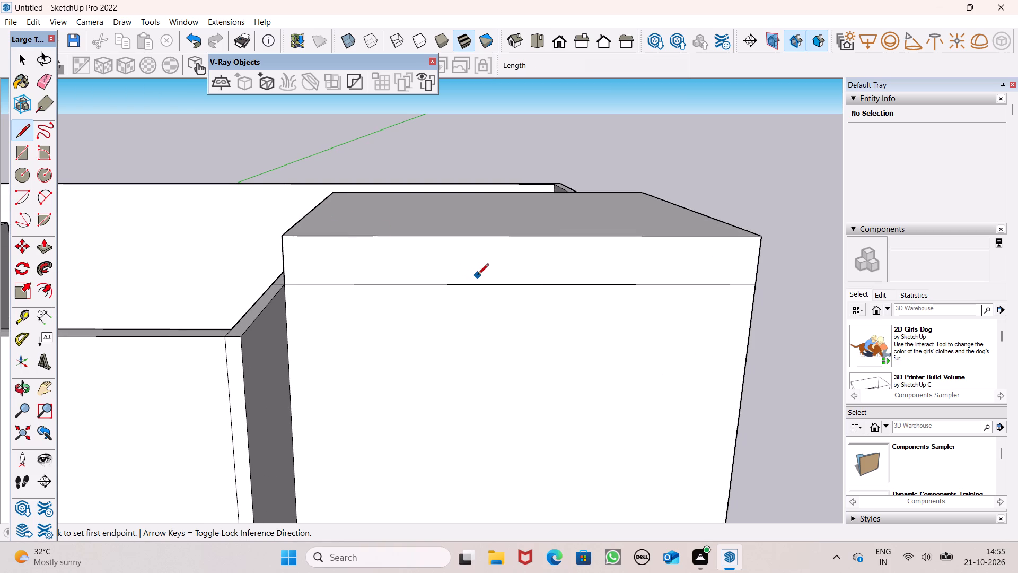
scroll(479, 275, "up", 2)
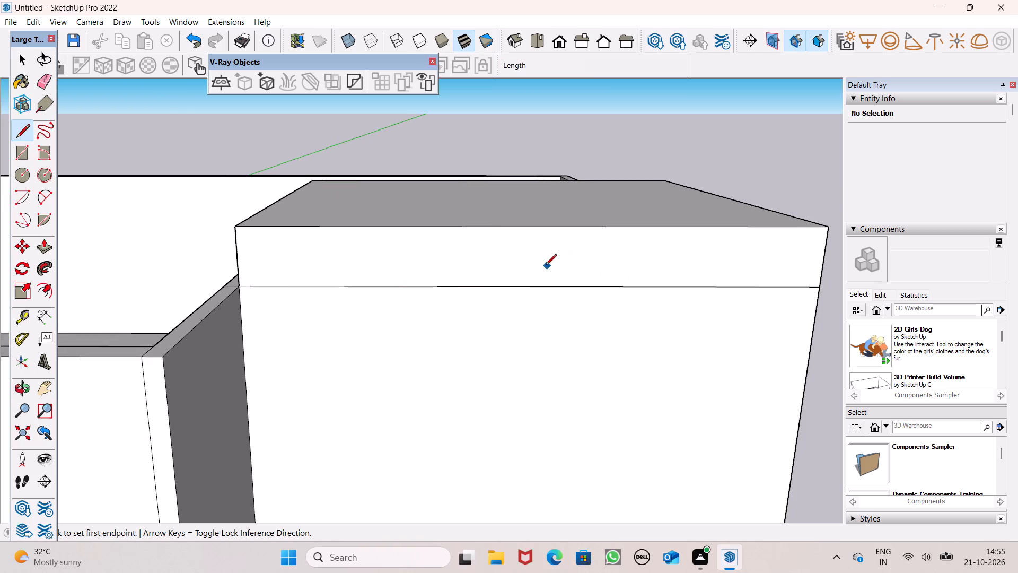
left_click(315, 284)
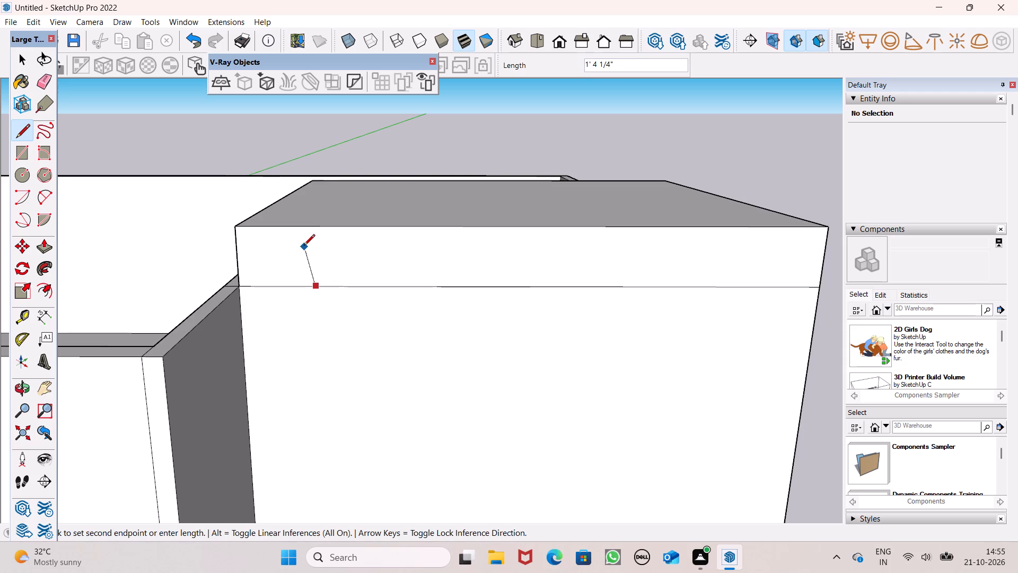
left_click(311, 248)
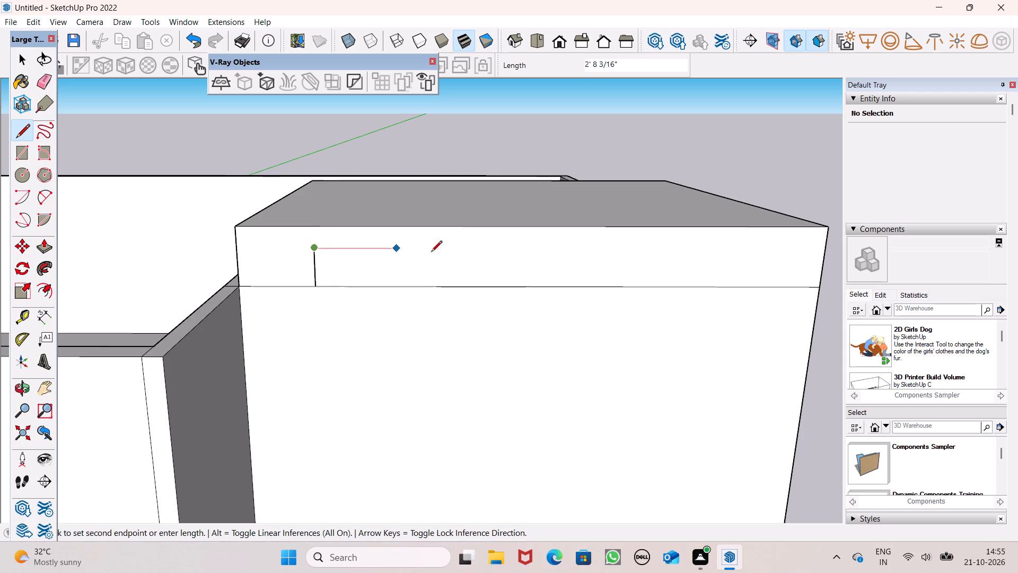
left_click(762, 244)
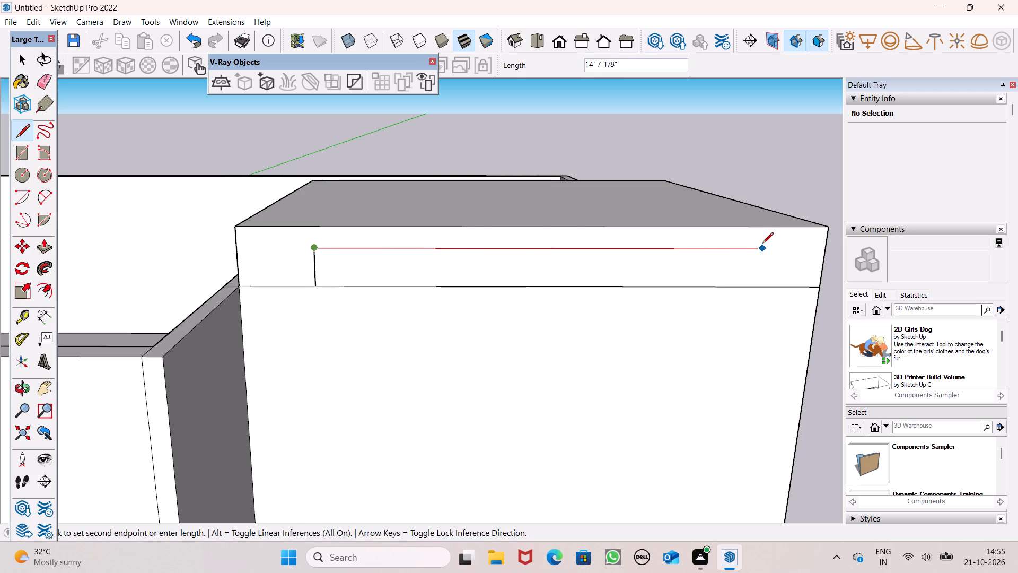
left_click(763, 281)
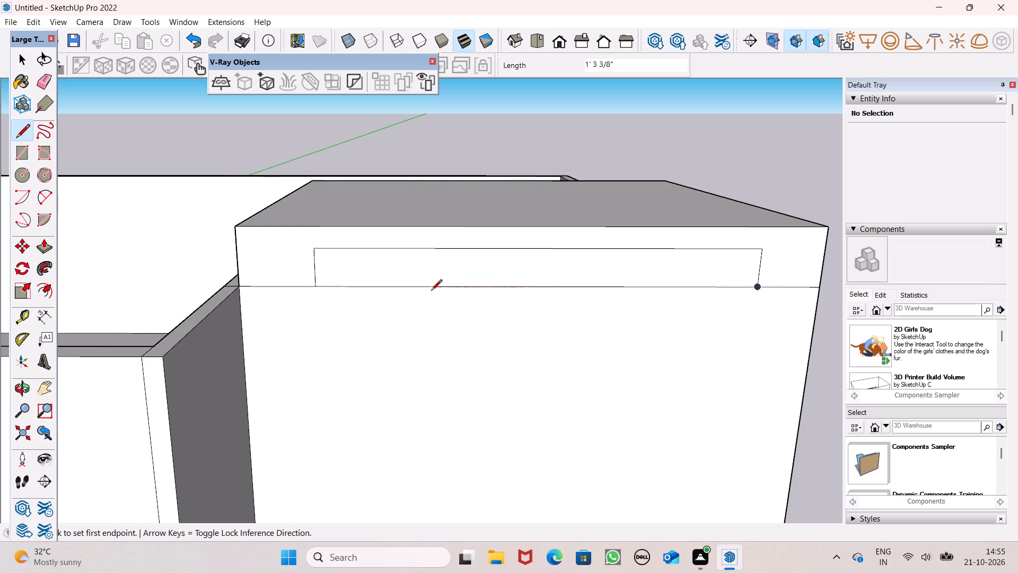
Draw a smaller three-sided outline about 13' 6 5/8" wide and 9 5/16" high inside the first one, ending on the same fascia edge.
left_click(330, 286)
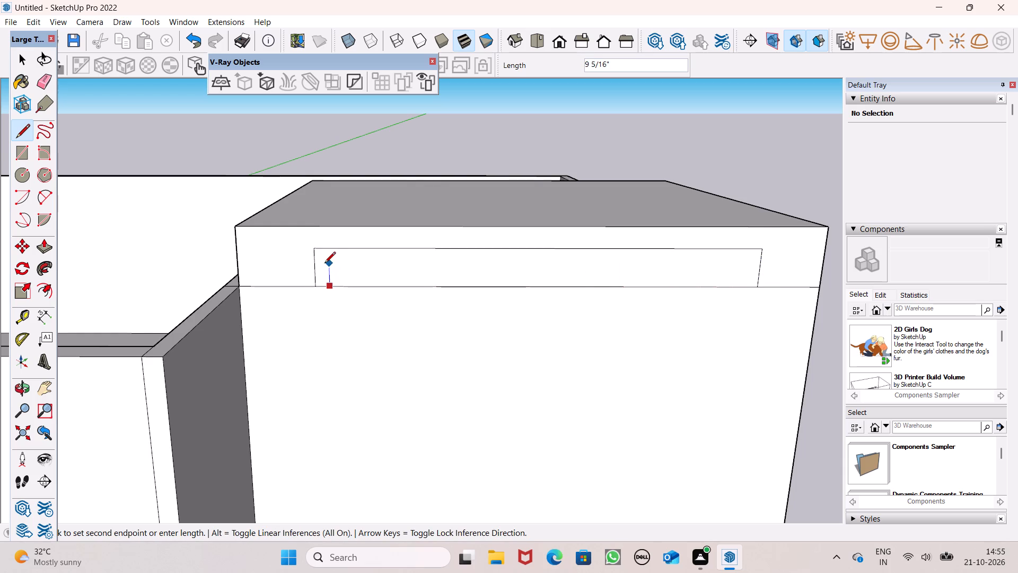
left_click(324, 264)
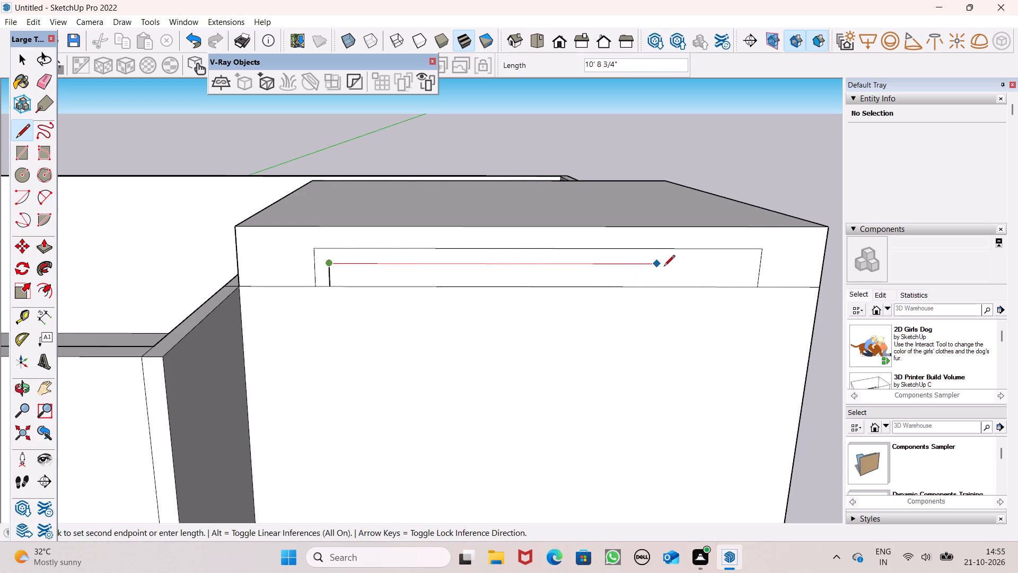
double_click(743, 272)
left_click(741, 285)
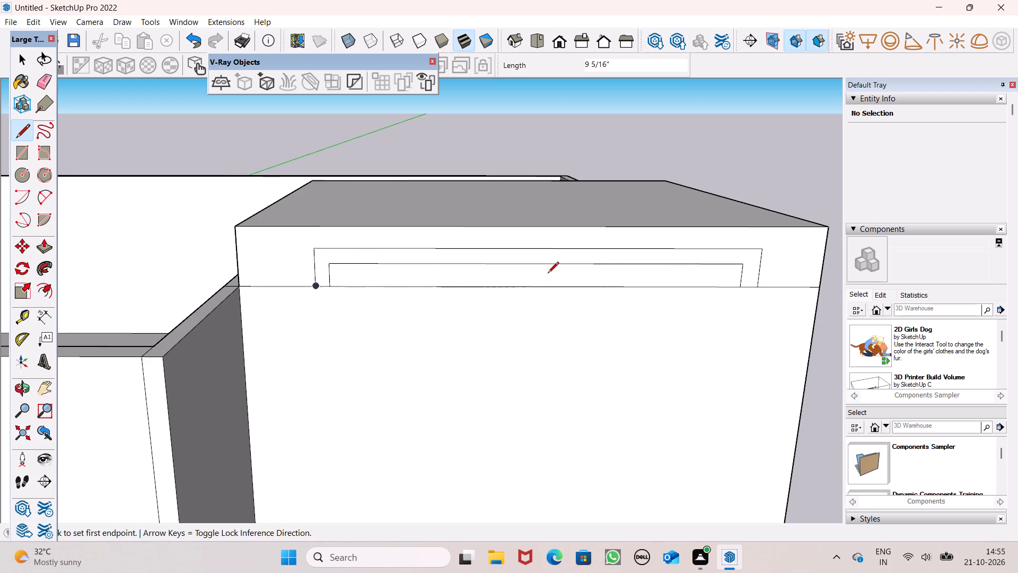
Pull the U-shaped frame face on the plain block's fascia outward about 2 7/8" with Push/Pull.
scroll(567, 271, "down", 5)
scroll(613, 263, "down", 2)
key("space")
scroll(697, 250, "down", 4)
middle_click_drag(706, 280, 721, 302)
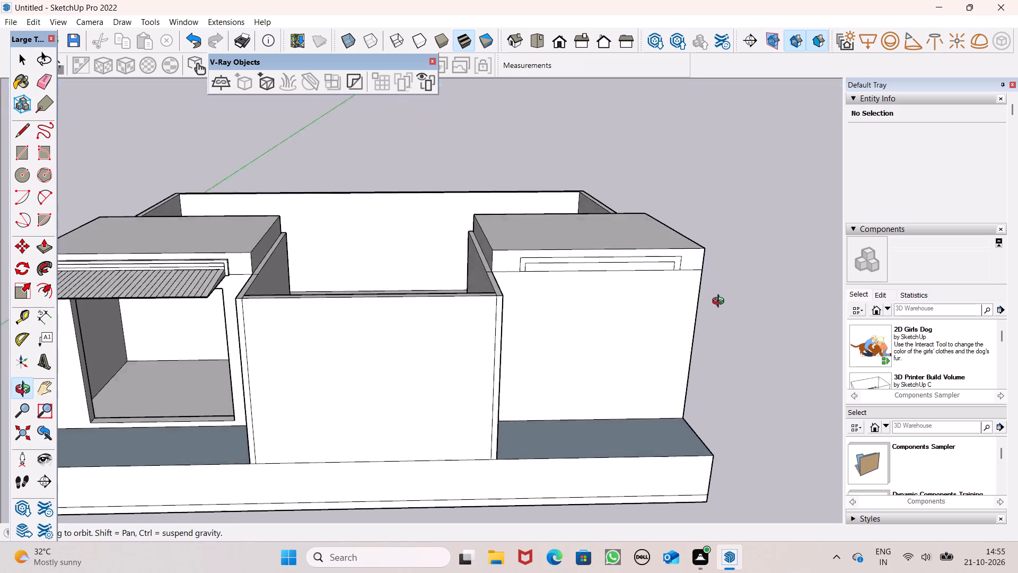
middle_click_drag(721, 302, 733, 337)
left_click(55, 246)
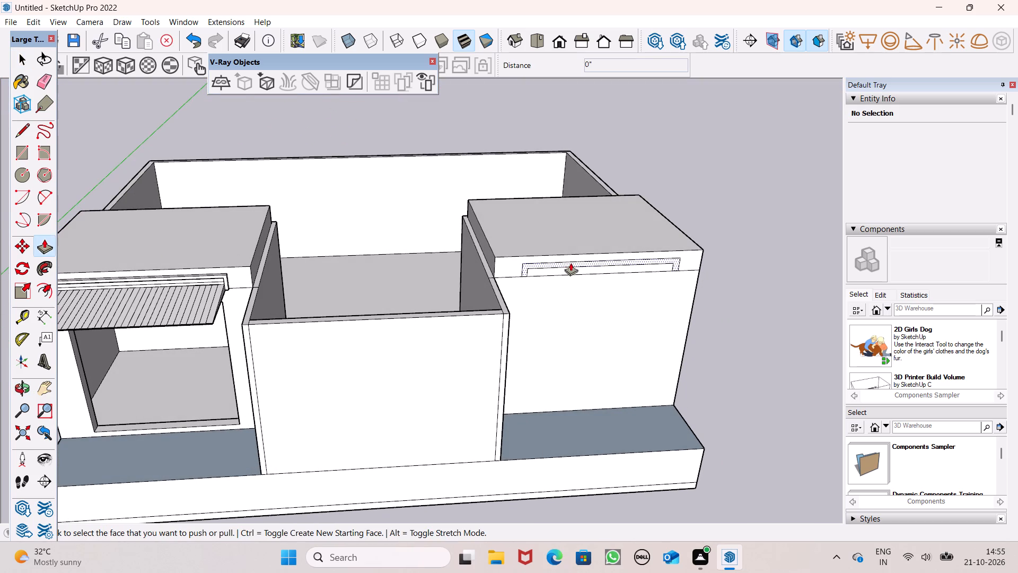
scroll(621, 255, "down", 1)
middle_click_drag(660, 321, 713, 418)
scroll(567, 323, "up", 5)
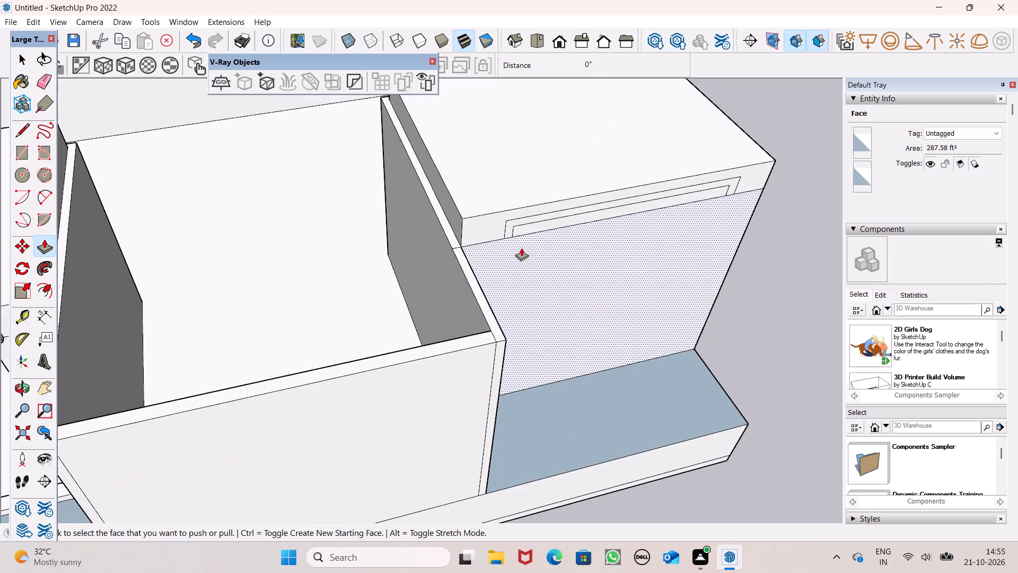
left_click(509, 227)
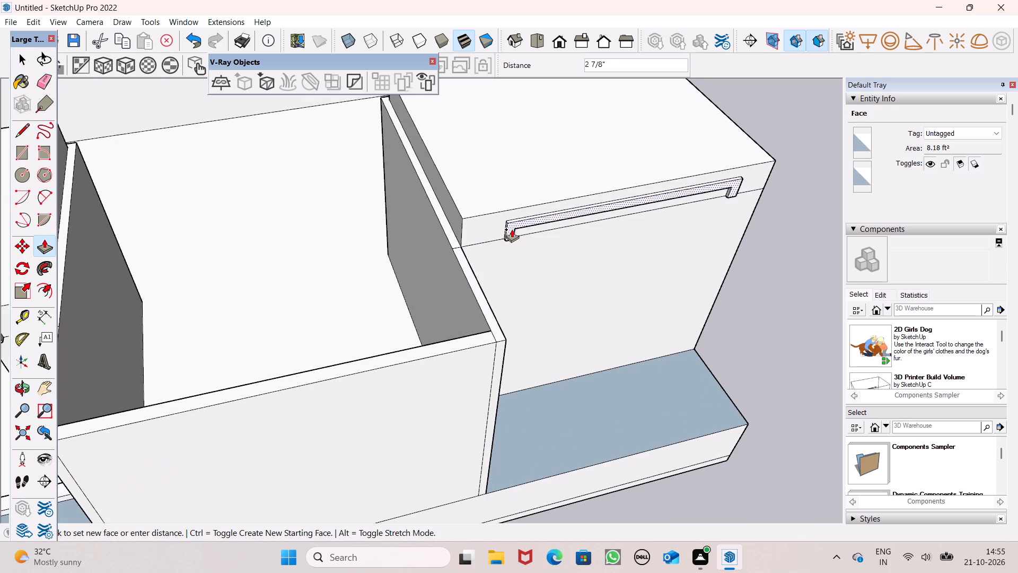
scroll(667, 314, "down", 4)
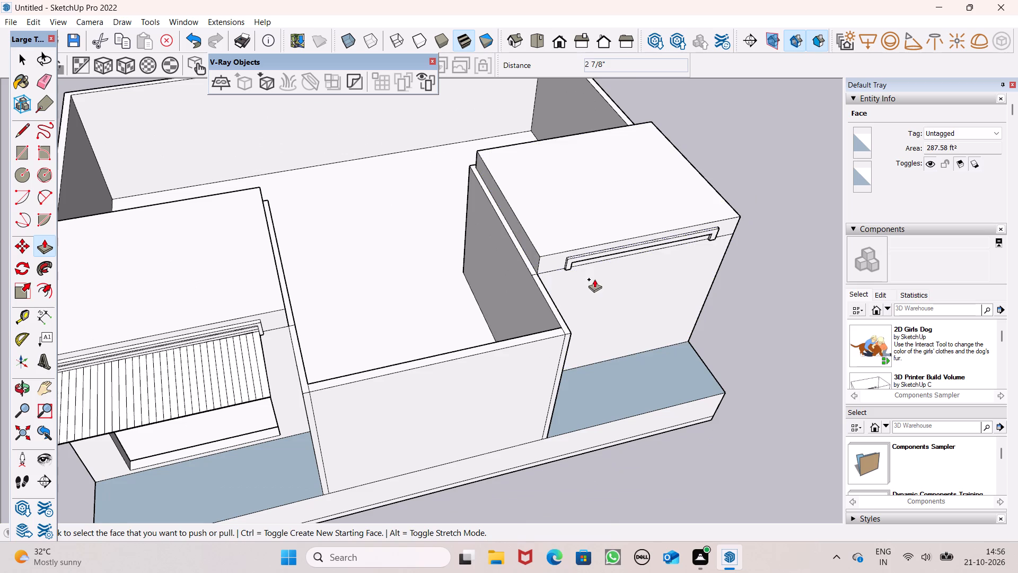
Push/Pull the new frame's front face by another 2 5/8", using the existing awning's frame as the depth reference.
scroll(605, 277, "up", 4)
scroll(771, 155, "down", 5)
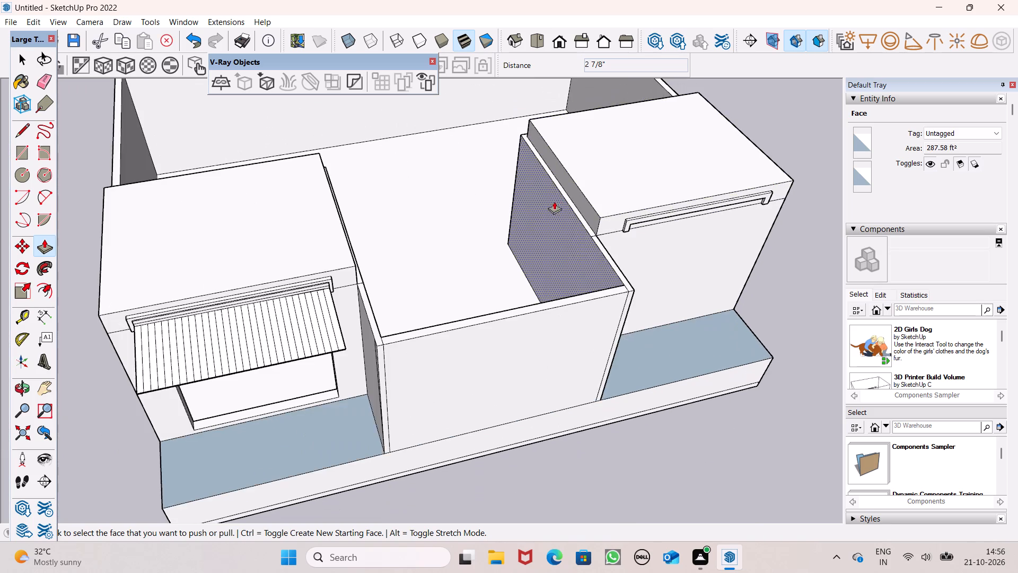
middle_click_drag(599, 257, 672, 297)
scroll(609, 260, "up", 5)
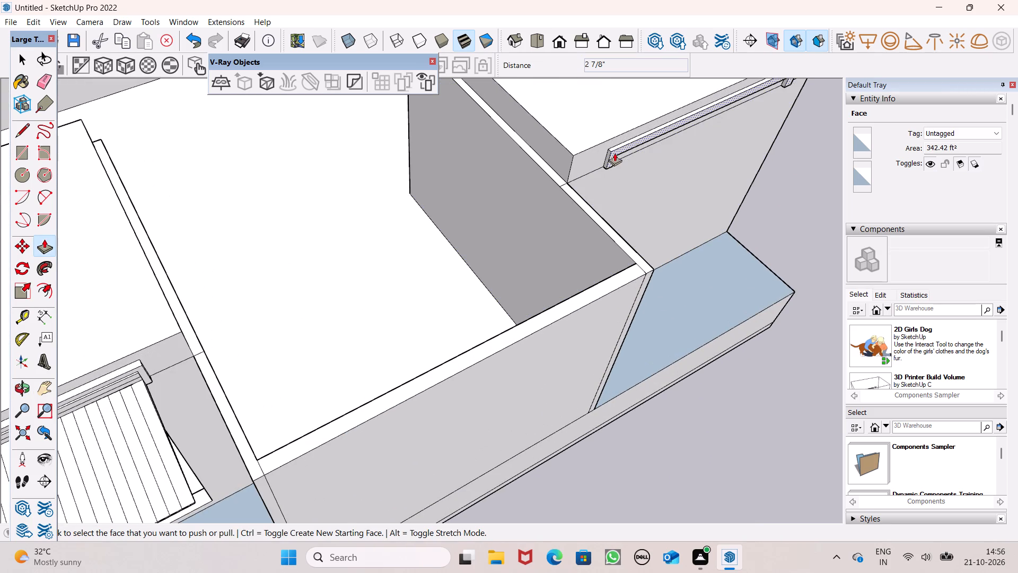
left_click_drag(615, 153, 136, 344)
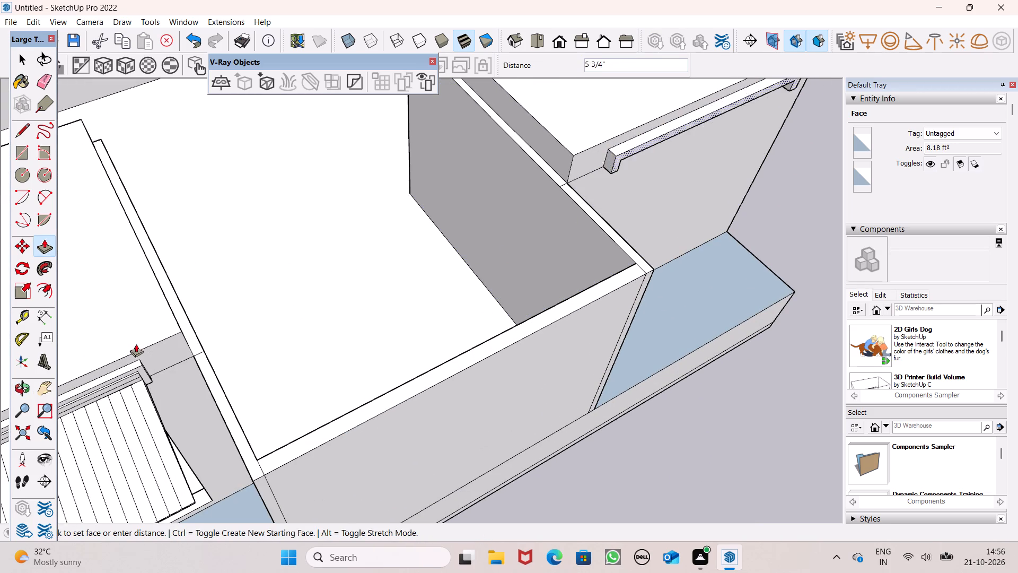
left_click_drag(136, 344, 139, 371)
Examine the new frame's depth from the front and from above, comparing it with the existing awning's frame.
scroll(451, 231, "down", 4)
middle_click_drag(492, 219, 344, 21)
scroll(479, 210, "up", 1)
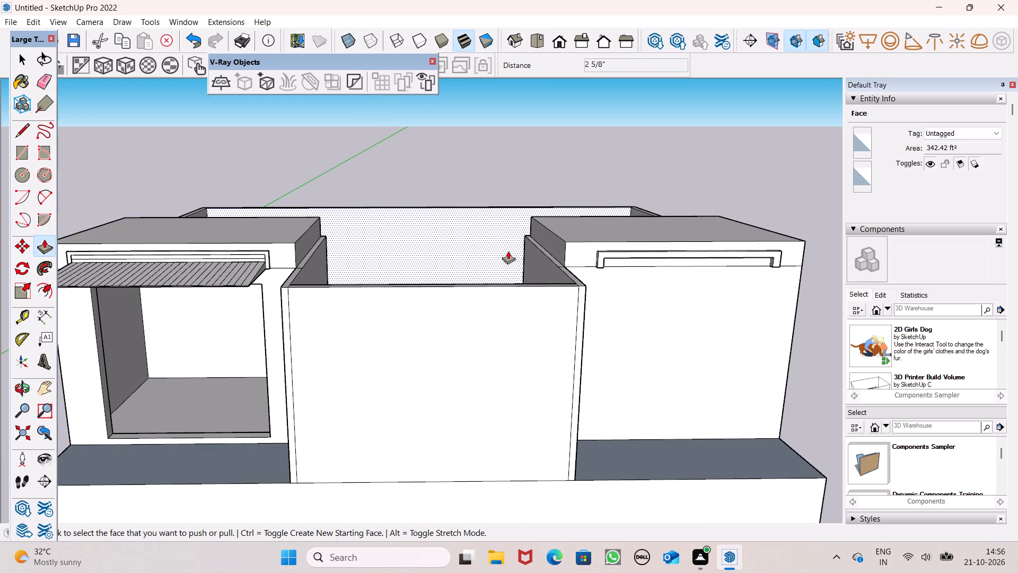
scroll(399, 270, "down", 3)
scroll(525, 263, "up", 6)
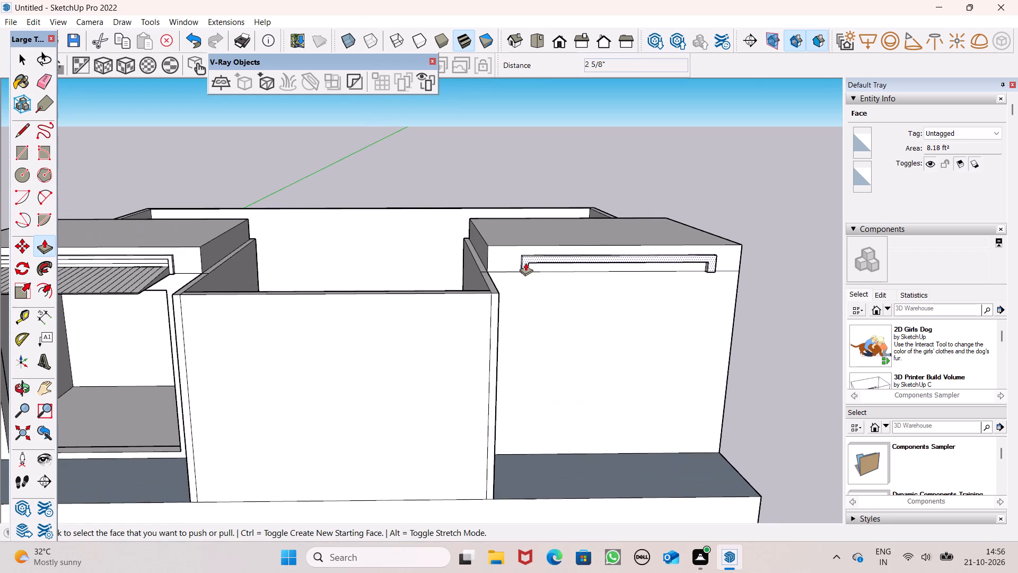
scroll(672, 272, "up", 7)
scroll(488, 250, "down", 3)
middle_click_drag(602, 284, 592, 280)
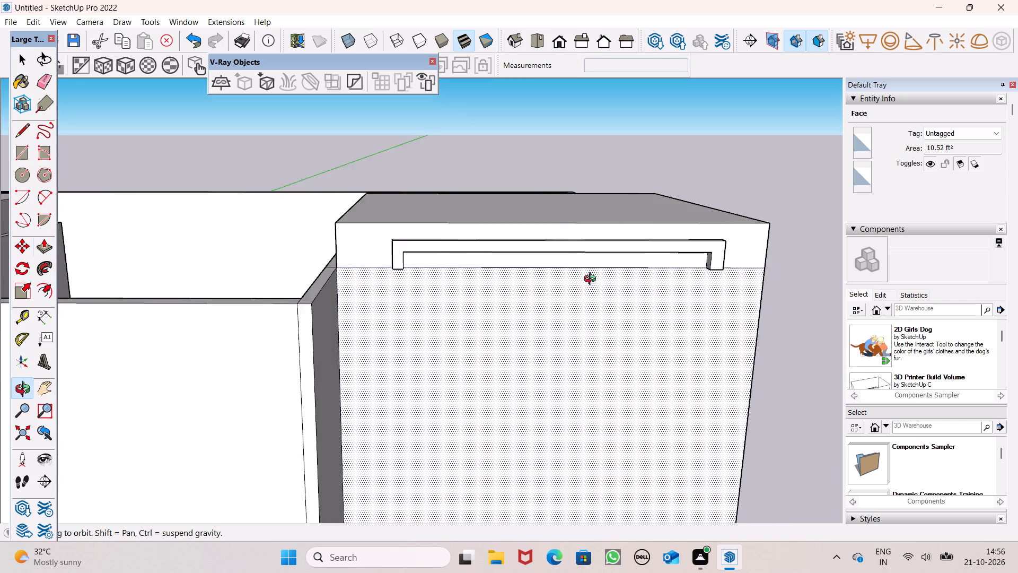
middle_click_drag(592, 280, 629, 272)
scroll(659, 233, "down", 5)
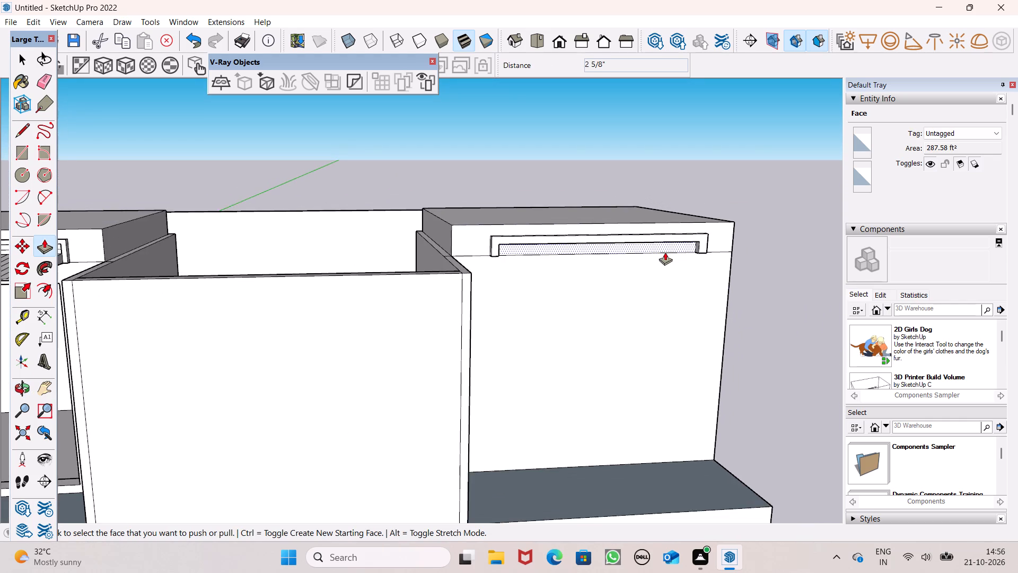
middle_click_drag(632, 249, 628, 349)
scroll(639, 283, "down", 5)
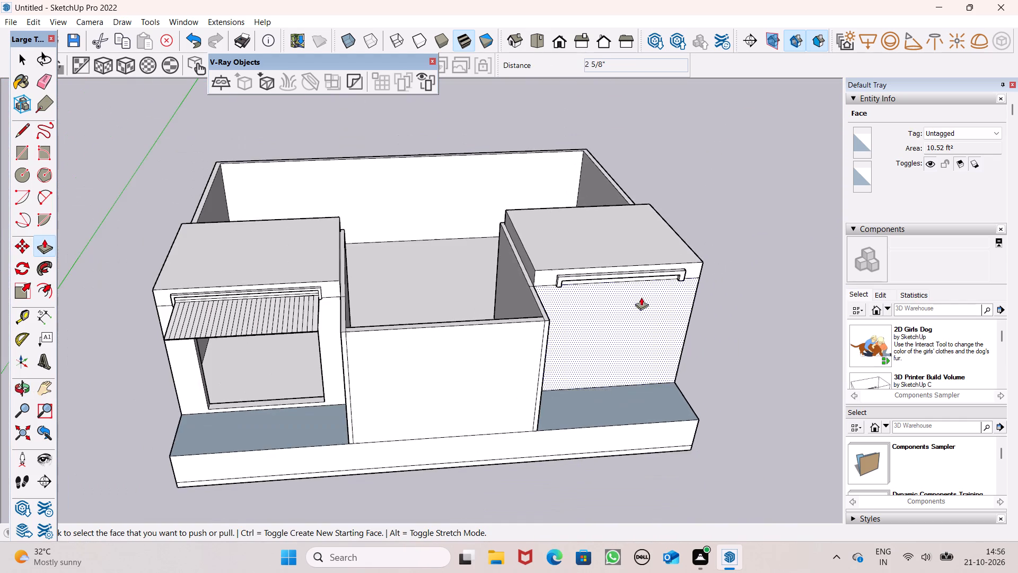
Adjust the new frame's front face by 1 3/4" with Push/Pull, referencing the existing awning's frame.
scroll(509, 281, "down", 3)
middle_click_drag(507, 285, 583, 396)
scroll(464, 311, "up", 7)
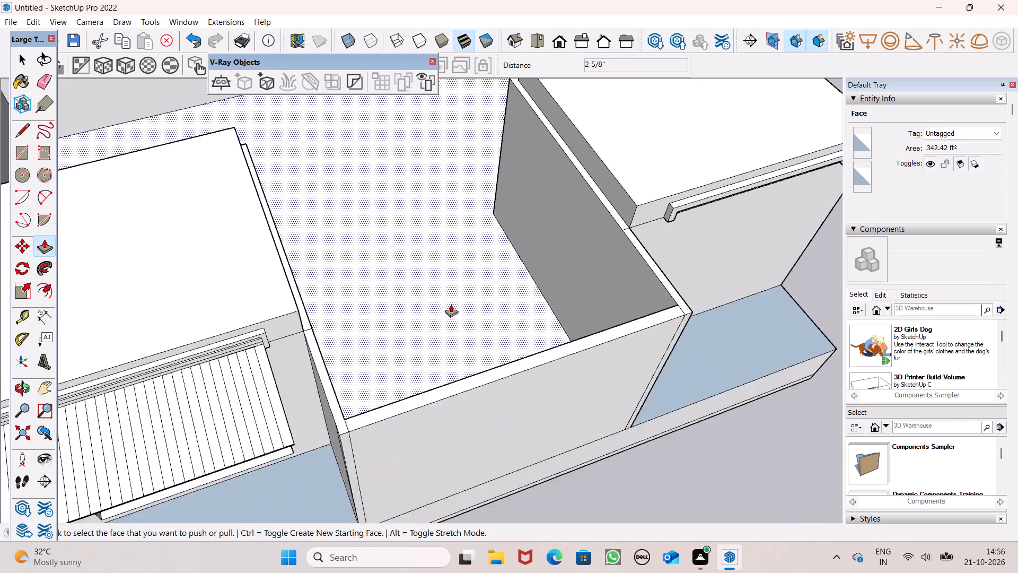
scroll(451, 304, "up", 2)
left_click_drag(751, 171, 751, 167)
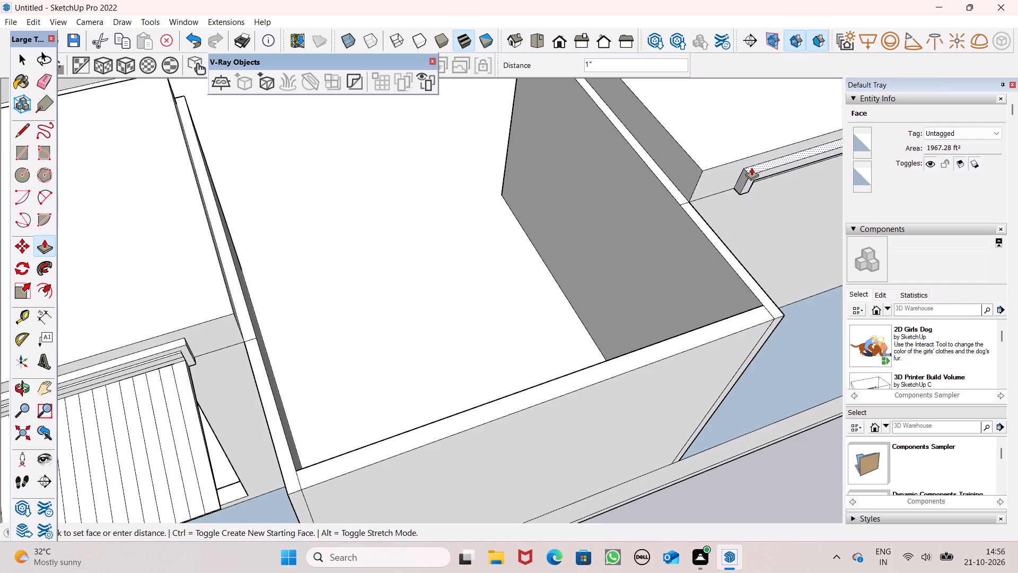
left_click_drag(751, 167, 180, 343)
Examine both awning frames across the building's front and close up on the new one.
scroll(213, 317, "down", 4)
middle_click_drag(468, 287, 435, 112)
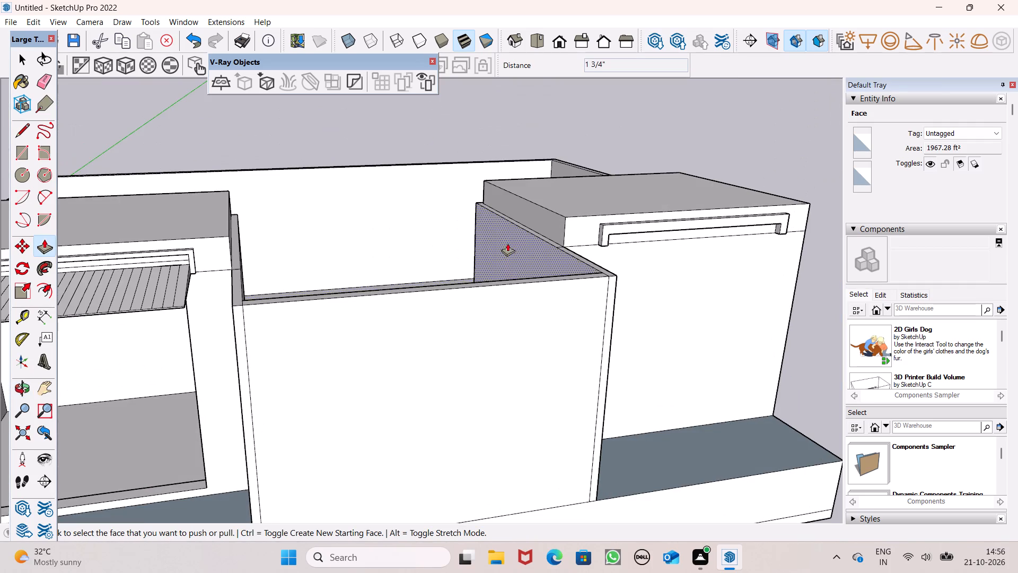
scroll(481, 270, "down", 3)
middle_click_drag(609, 262, 505, 185)
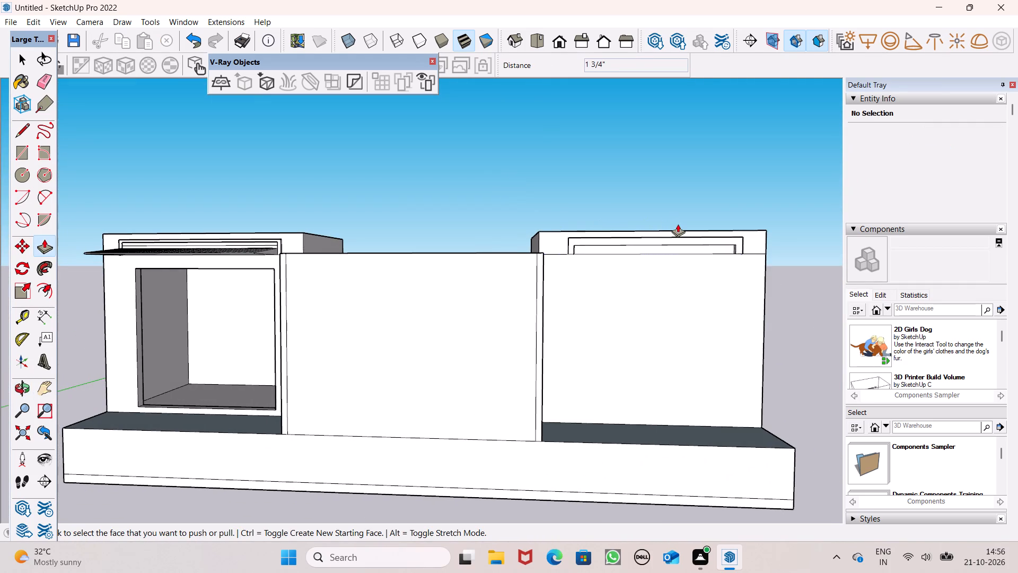
scroll(252, 186, "down", 3)
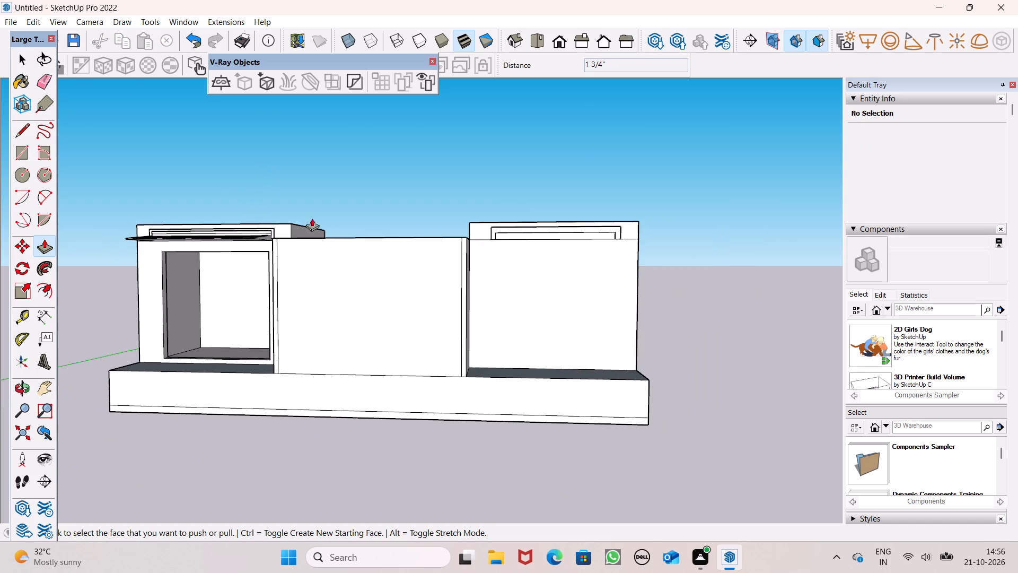
scroll(580, 212, "up", 8)
scroll(583, 242, "down", 2)
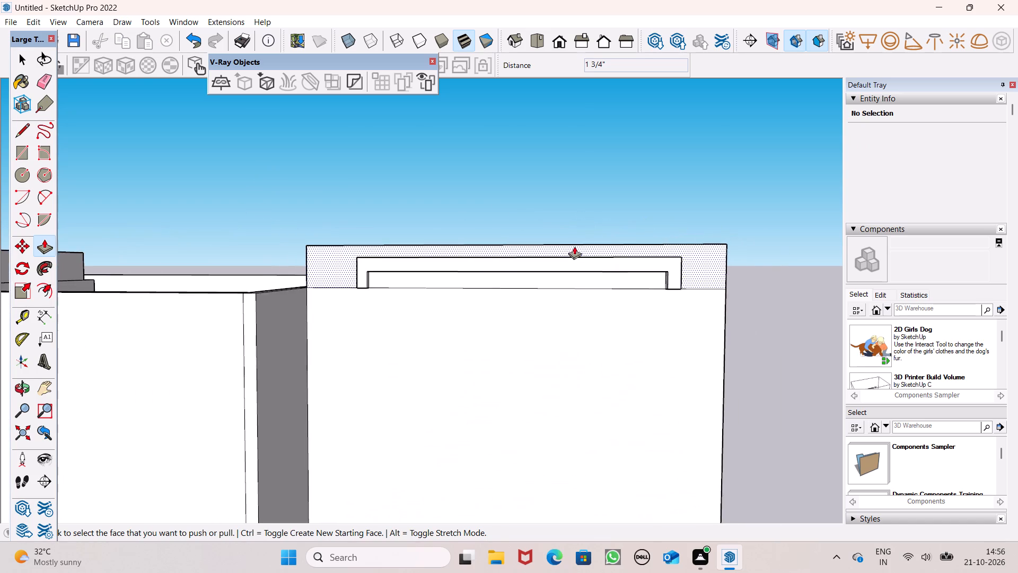
middle_click_drag(569, 249, 585, 309)
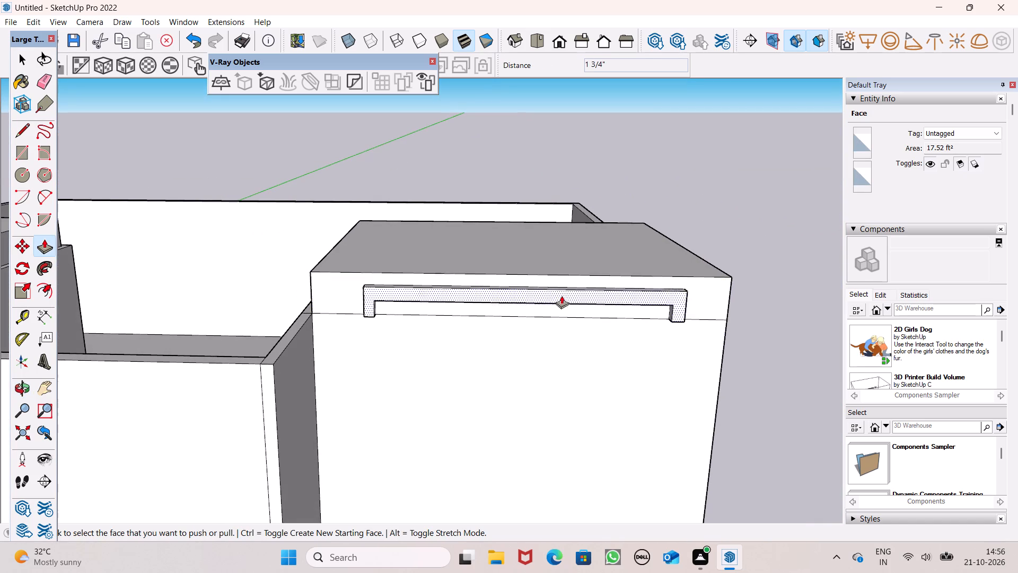
Draw a horizontal line about 13' 6 5/8" long across the recess inside the new frame, between its two inner sides.
left_click(25, 125)
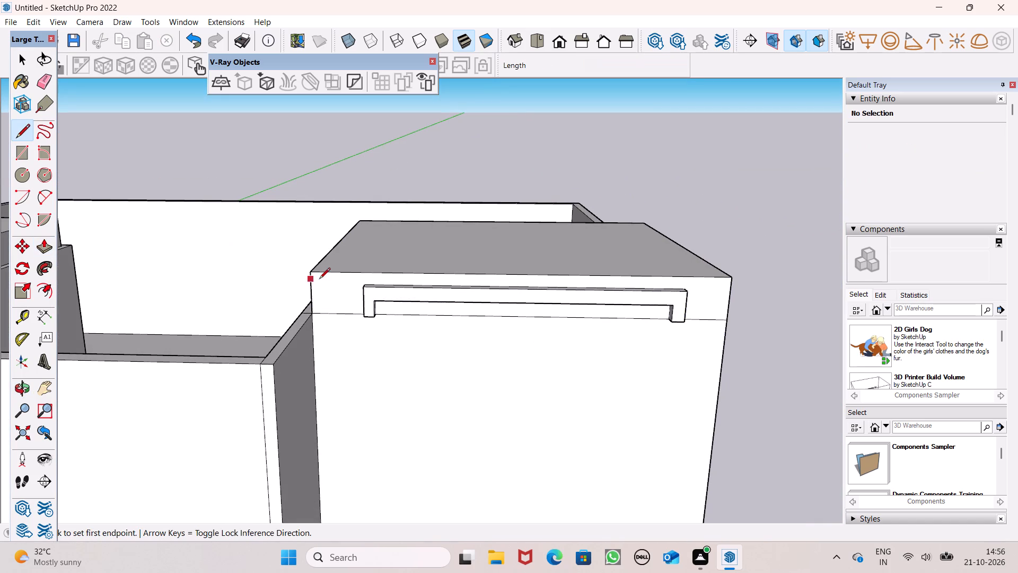
scroll(234, 291, "down", 3)
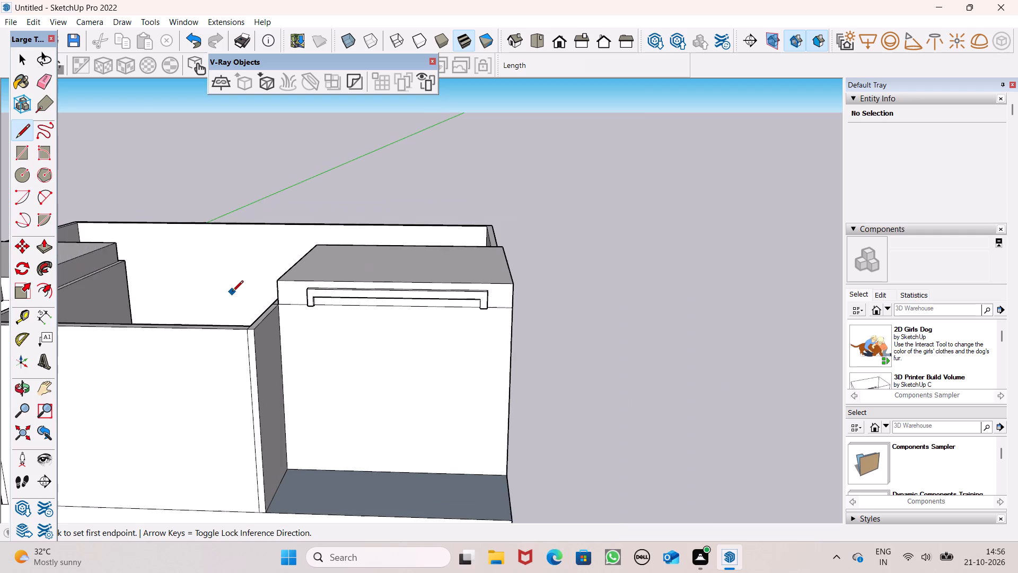
scroll(320, 296, "up", 3)
scroll(320, 297, "down", 1)
scroll(320, 297, "up", 2)
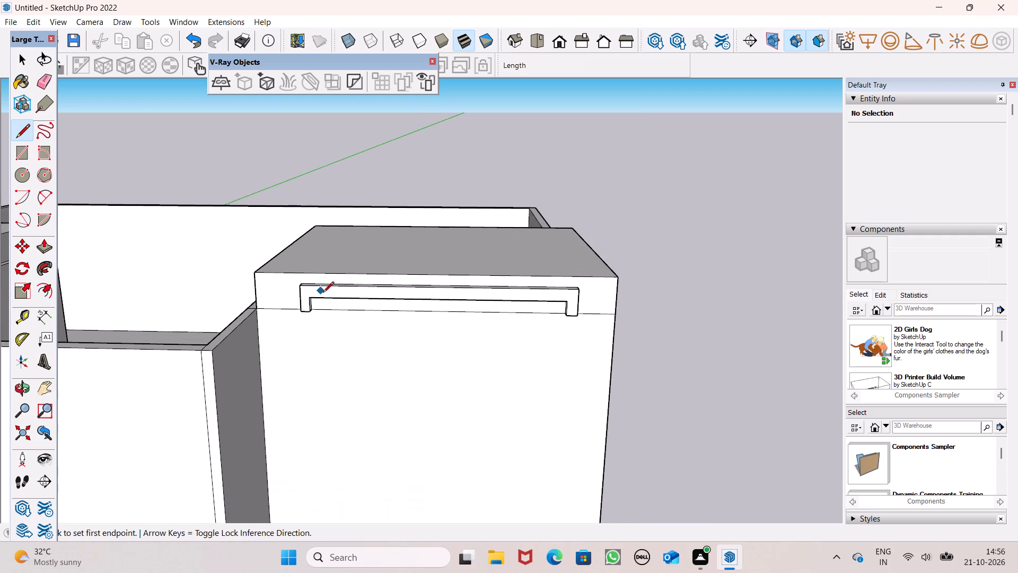
middle_click_drag(405, 318, 423, 277)
scroll(405, 318, "up", 1)
scroll(358, 283, "up", 12)
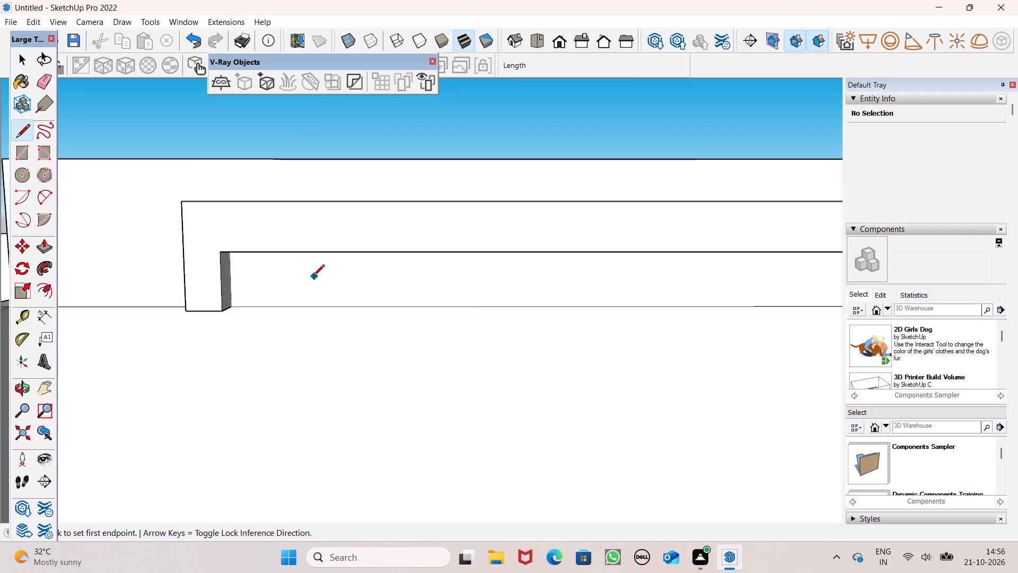
left_click(226, 269)
scroll(238, 272, "down", 5)
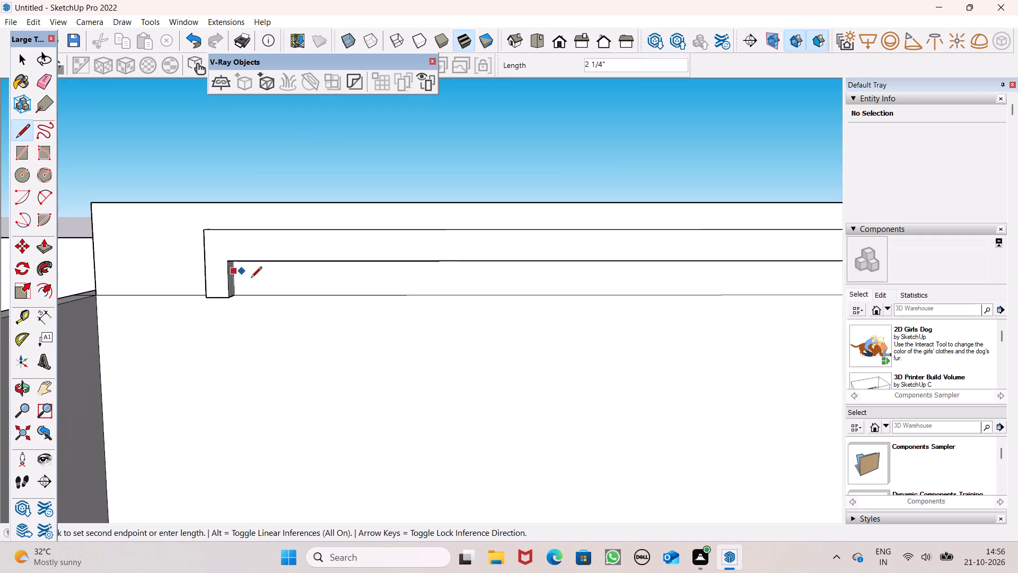
scroll(442, 284, "down", 5)
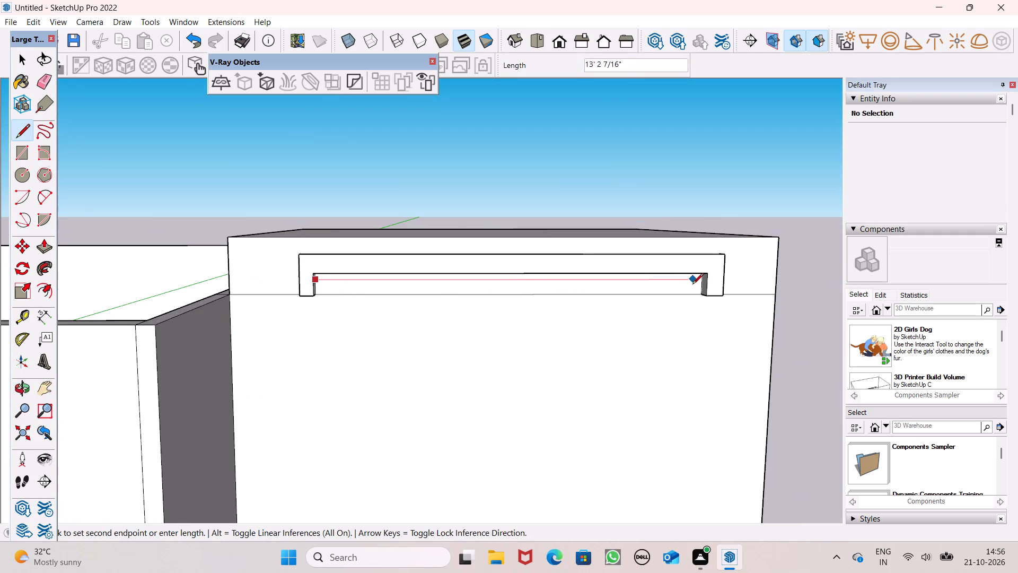
scroll(692, 285, "up", 4)
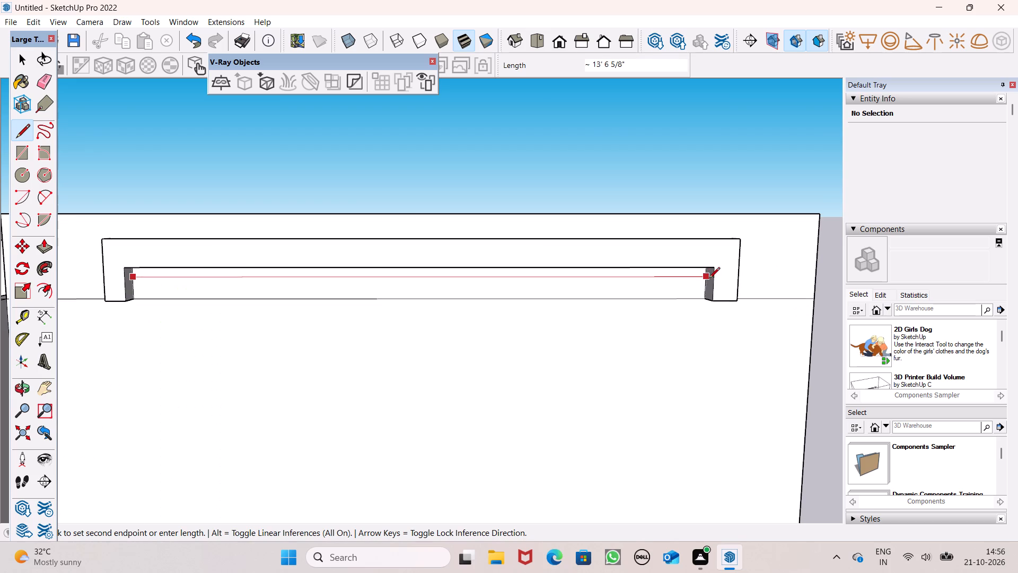
left_click(709, 279)
Draw a vertical line about 3 1/16" long near one end of the recess, from the frame's inner top edge to the horizontal line.
scroll(337, 317, "up", 6)
scroll(813, 210, "down", 6)
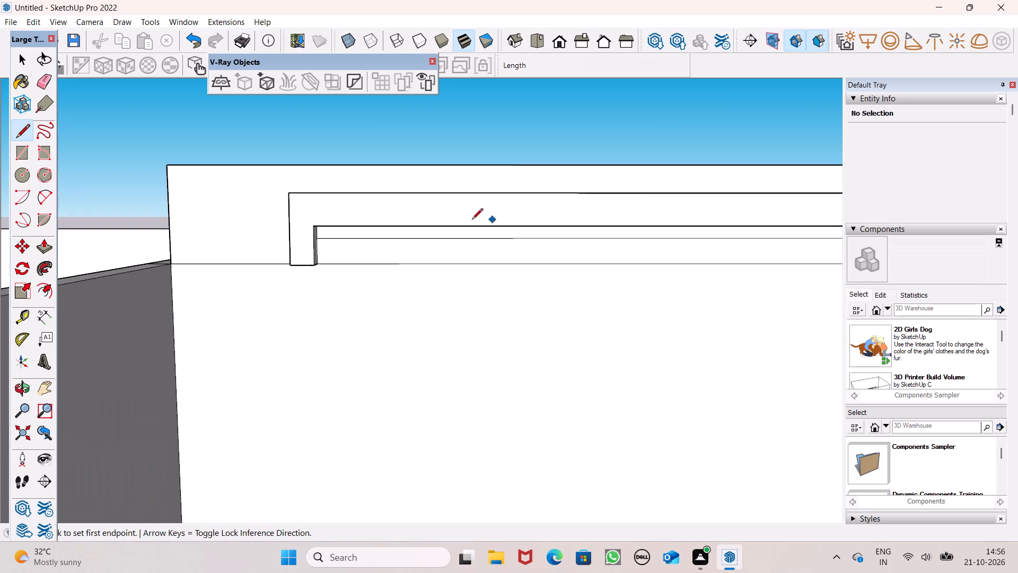
scroll(403, 245, "up", 6)
scroll(298, 234, "up", 11)
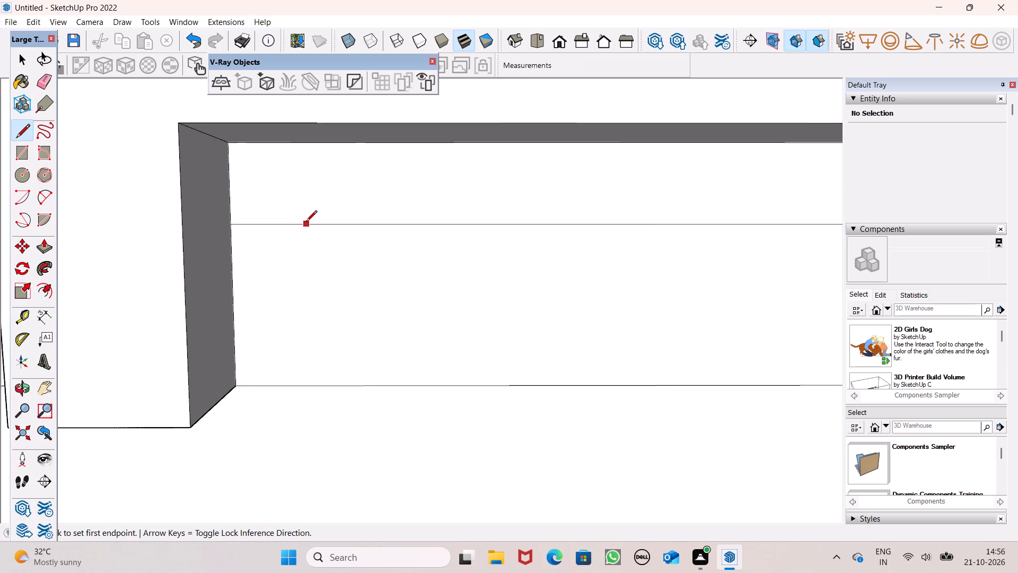
scroll(306, 222, "up", 2)
left_click(319, 134)
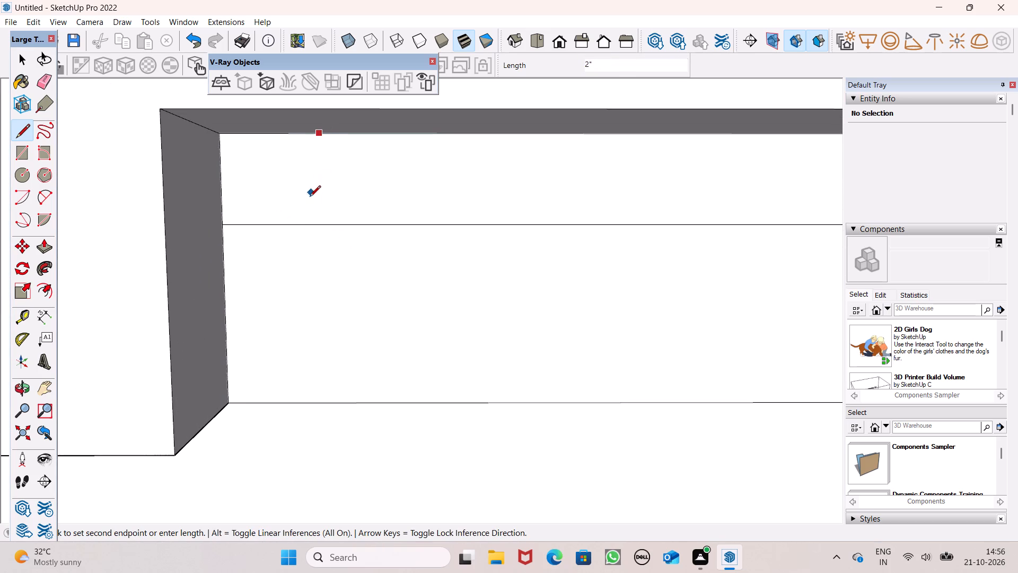
left_click(324, 220)
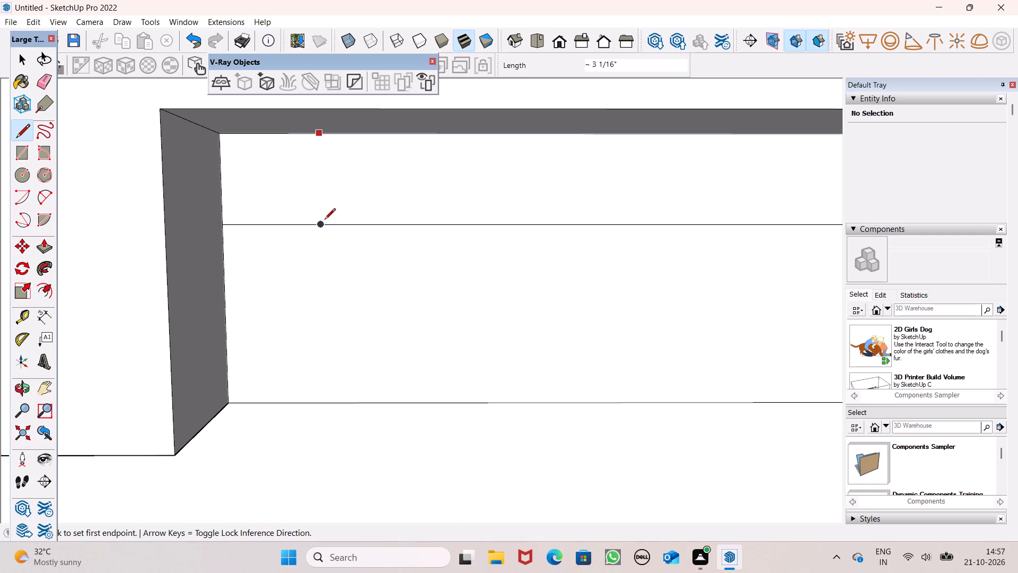
Draw a vertical line near the recess's other end, from the frame's inner top edge to the horizontal line.
scroll(209, 282, "down", 15)
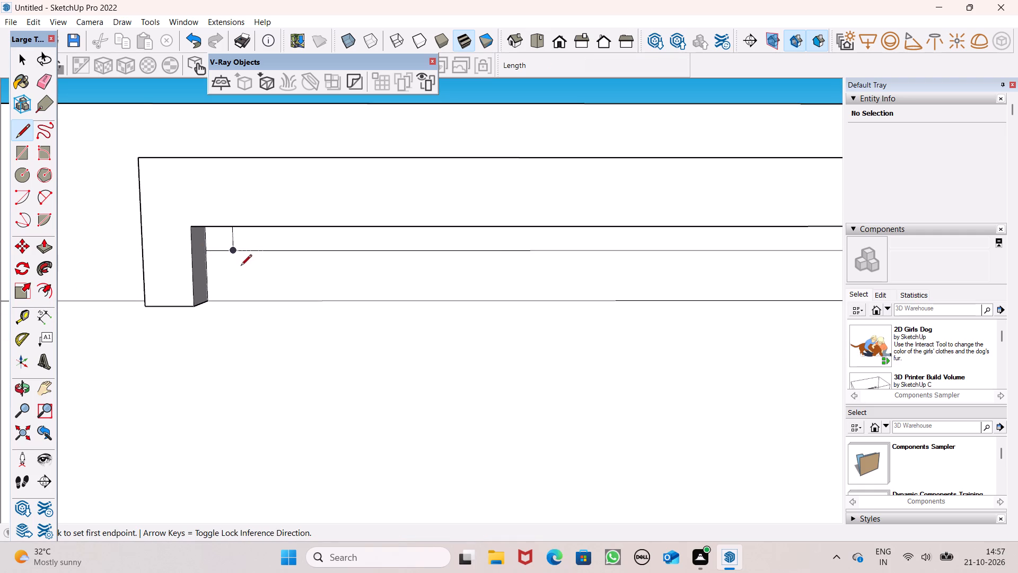
scroll(240, 270, "down", 3)
scroll(302, 269, "down", 3)
middle_click_drag(454, 322, 479, 277)
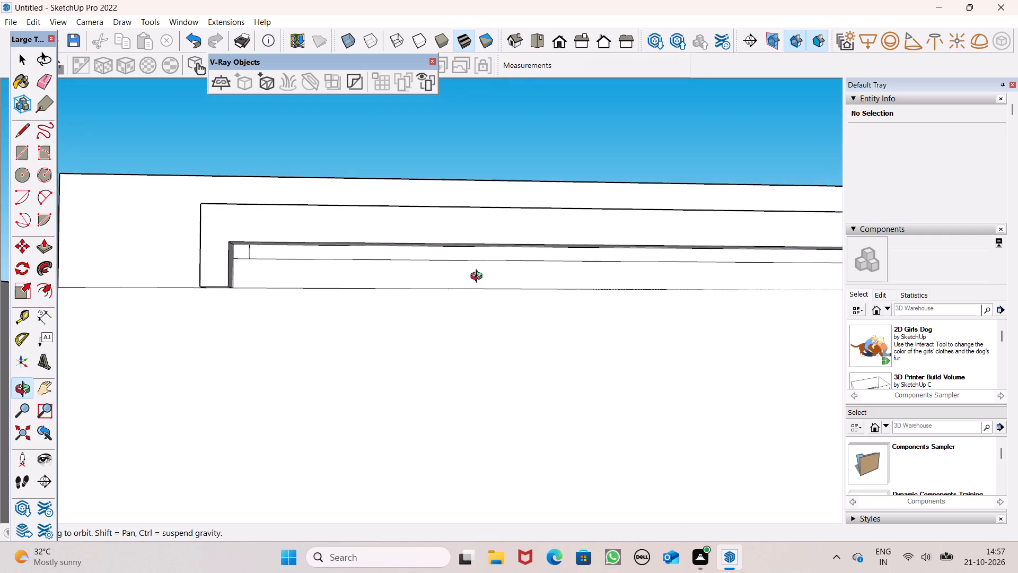
middle_click_drag(479, 277, 504, 256)
scroll(238, 267, "down", 5)
scroll(572, 270, "up", 2)
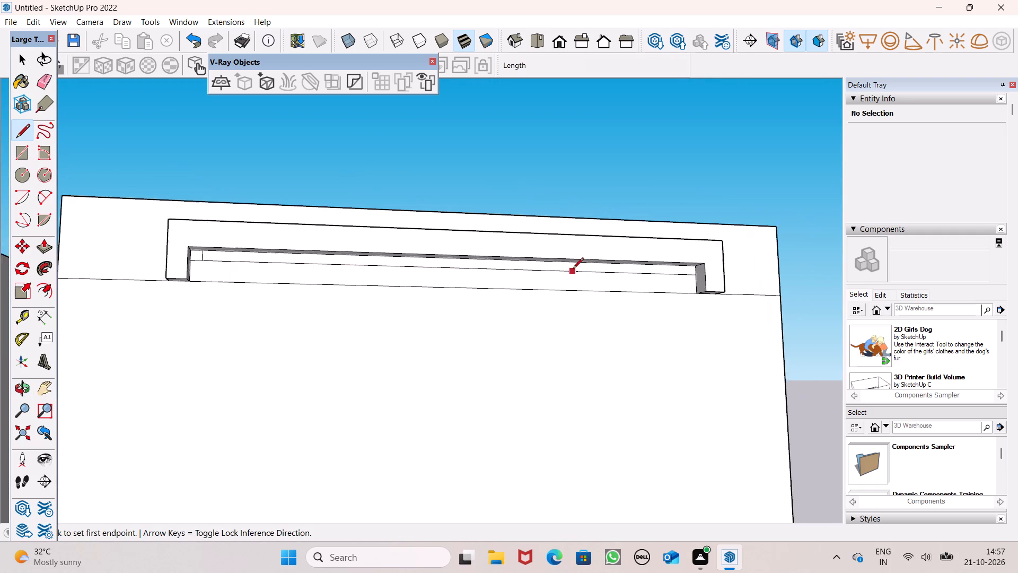
scroll(573, 270, "up", 4)
scroll(771, 280, "up", 6)
scroll(721, 270, "up", 2)
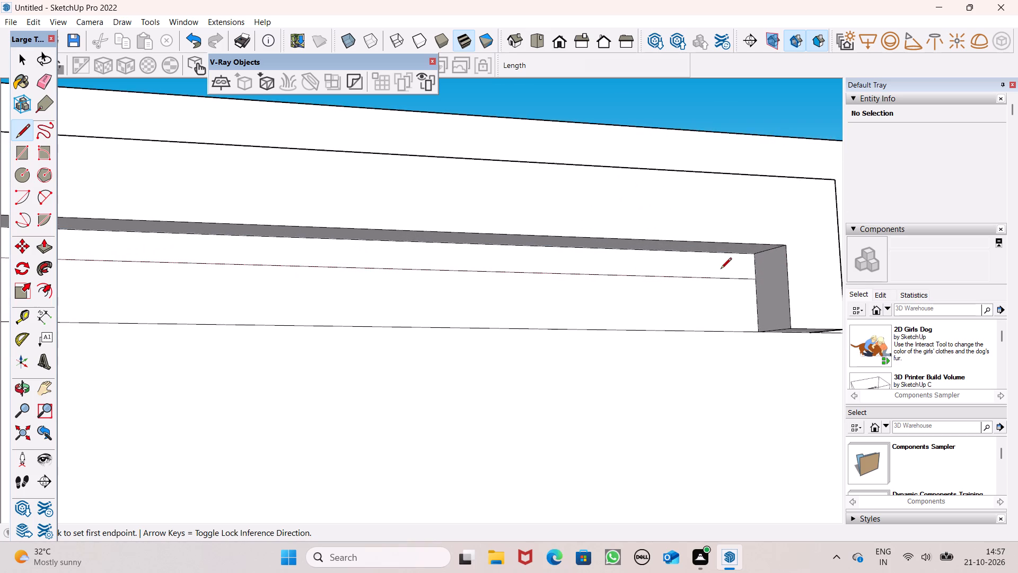
scroll(721, 270, "up", 3)
left_click(703, 244)
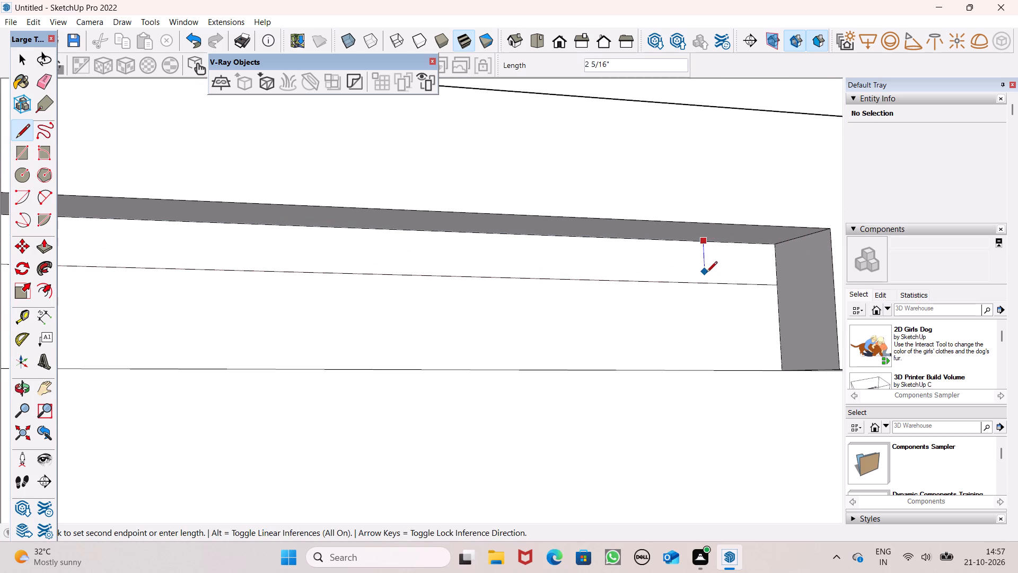
left_click(706, 280)
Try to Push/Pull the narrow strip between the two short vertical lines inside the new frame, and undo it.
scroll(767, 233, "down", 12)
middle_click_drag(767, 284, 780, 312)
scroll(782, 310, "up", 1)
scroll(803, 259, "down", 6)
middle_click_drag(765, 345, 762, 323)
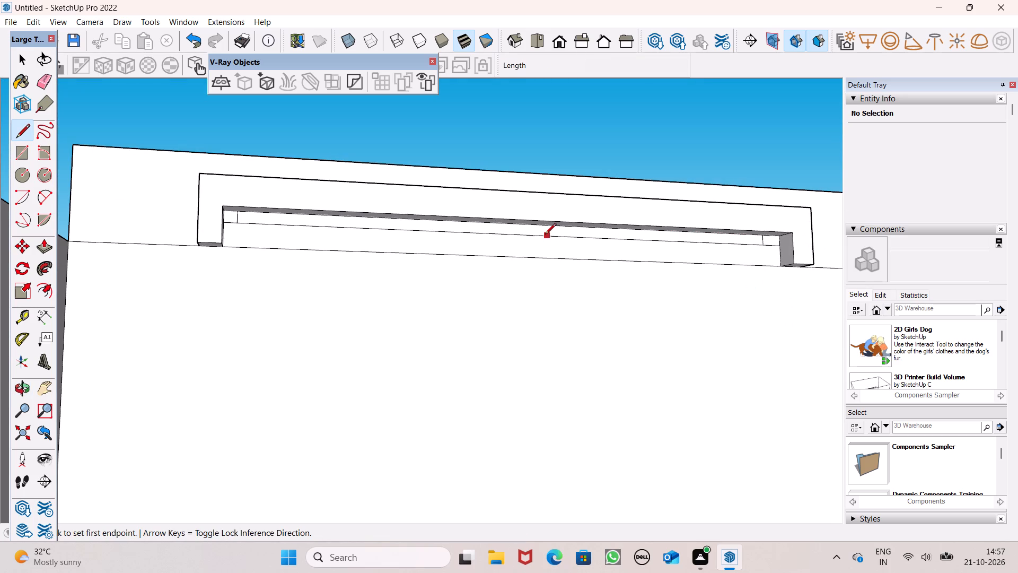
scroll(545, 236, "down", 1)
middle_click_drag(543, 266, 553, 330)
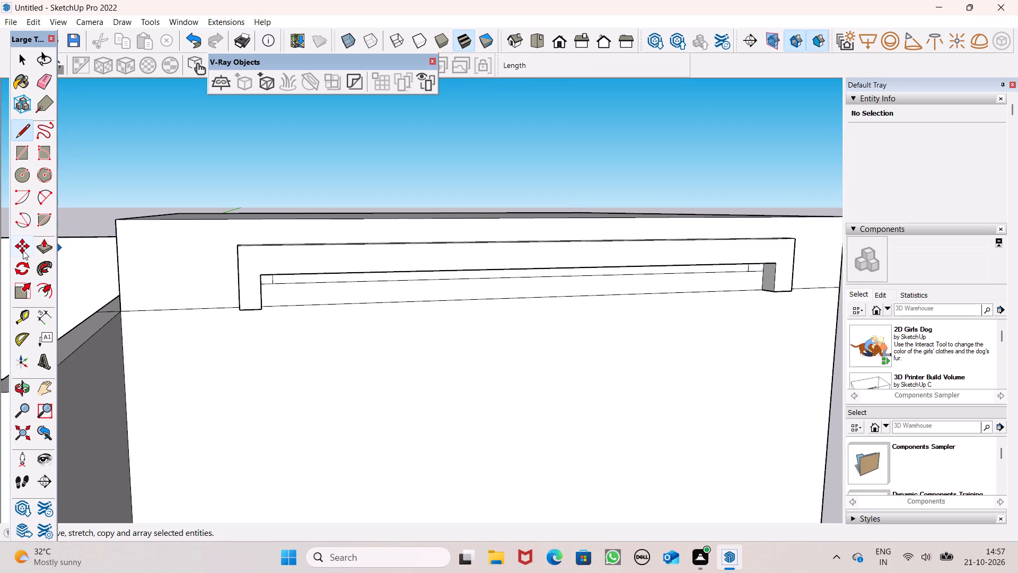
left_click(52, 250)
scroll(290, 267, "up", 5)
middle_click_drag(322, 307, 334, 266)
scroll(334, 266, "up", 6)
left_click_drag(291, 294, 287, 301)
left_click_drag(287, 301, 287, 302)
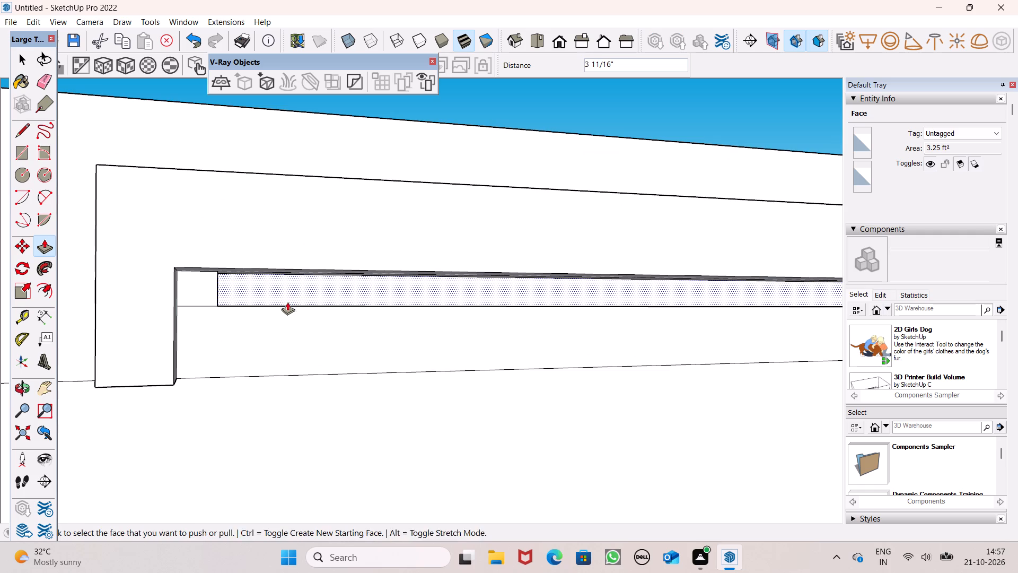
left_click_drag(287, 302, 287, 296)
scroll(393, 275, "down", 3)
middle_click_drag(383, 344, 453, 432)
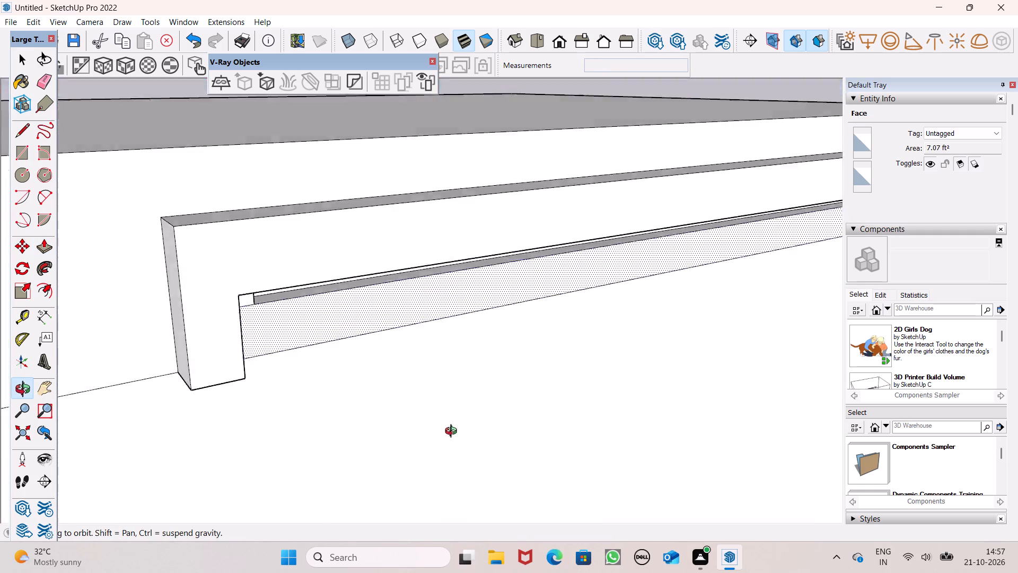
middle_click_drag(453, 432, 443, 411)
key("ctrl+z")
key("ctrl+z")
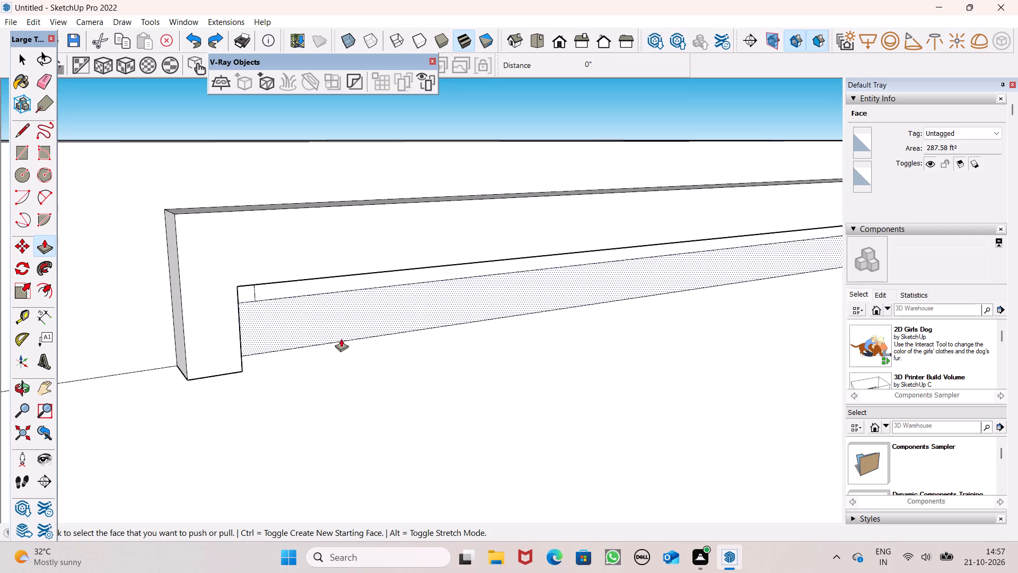
Extrude the narrow strip between the two short vertical lines outward by 3" with Push/Pull.
scroll(253, 287, "up", 8)
left_click_drag(271, 294, 286, 314)
scroll(224, 306, "down", 6)
scroll(218, 258, "down", 6)
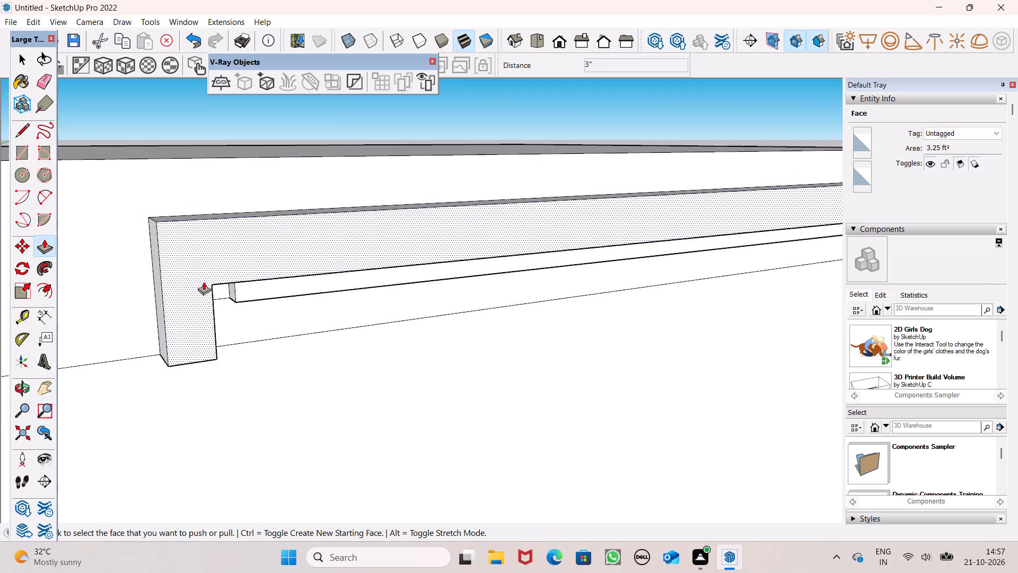
Examine the extruded strip in the new frame and compare it with the existing awning across the building's front.
middle_click_drag(476, 324, 334, 273)
scroll(322, 258, "down", 4)
middle_click_drag(403, 304, 423, 63)
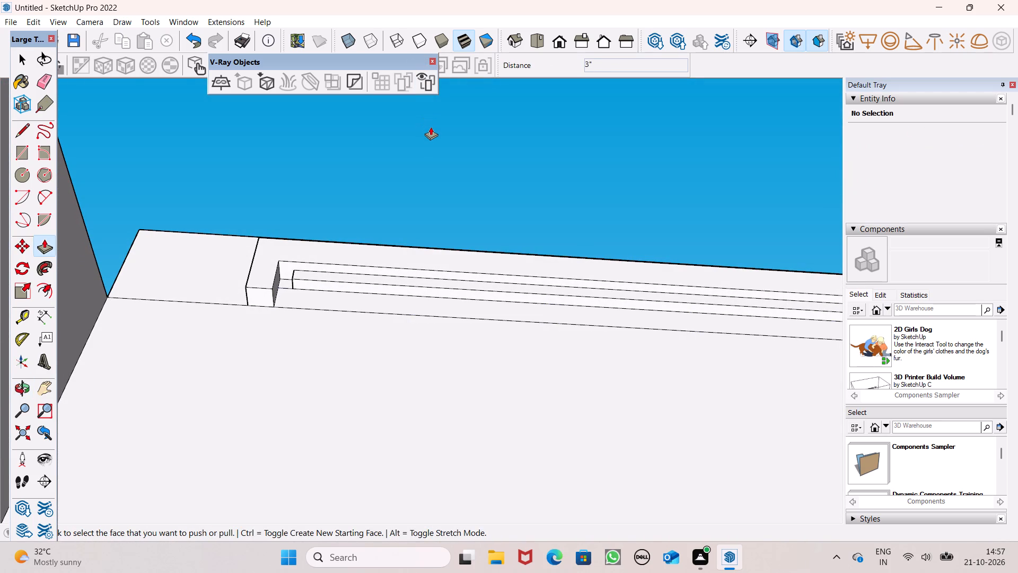
scroll(437, 159, "down", 5)
scroll(387, 244, "up", 1)
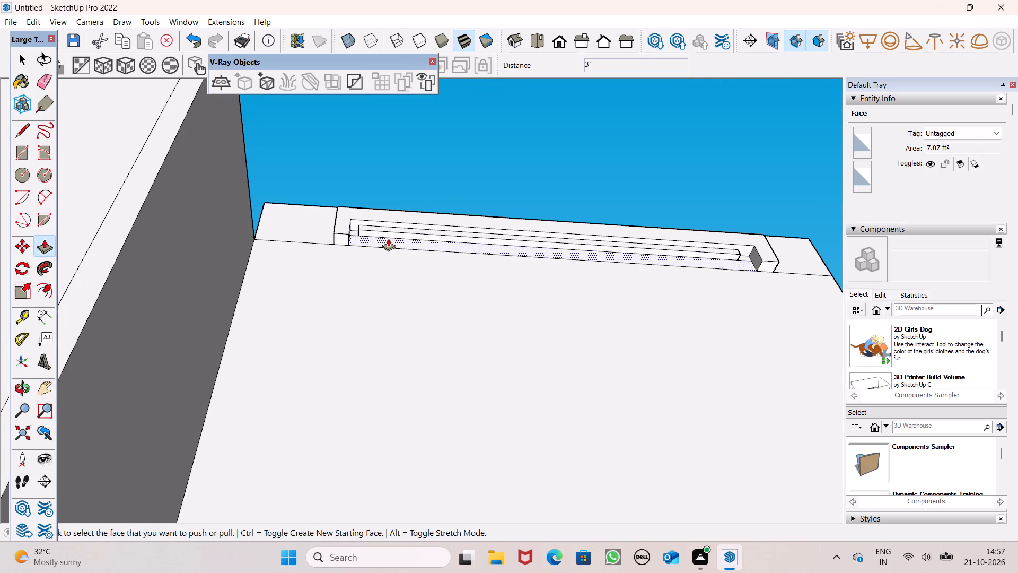
scroll(393, 232, "down", 1)
scroll(466, 217, "down", 7)
middle_click_drag(482, 249, 492, 466)
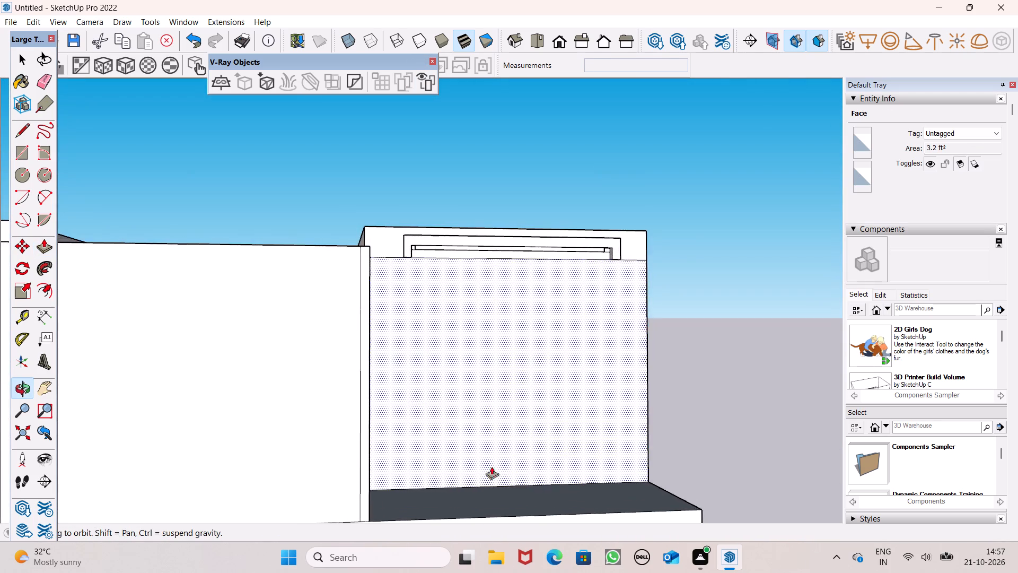
middle_click_drag(492, 466, 494, 471)
scroll(681, 236, "down", 6)
middle_click_drag(605, 311, 569, 388)
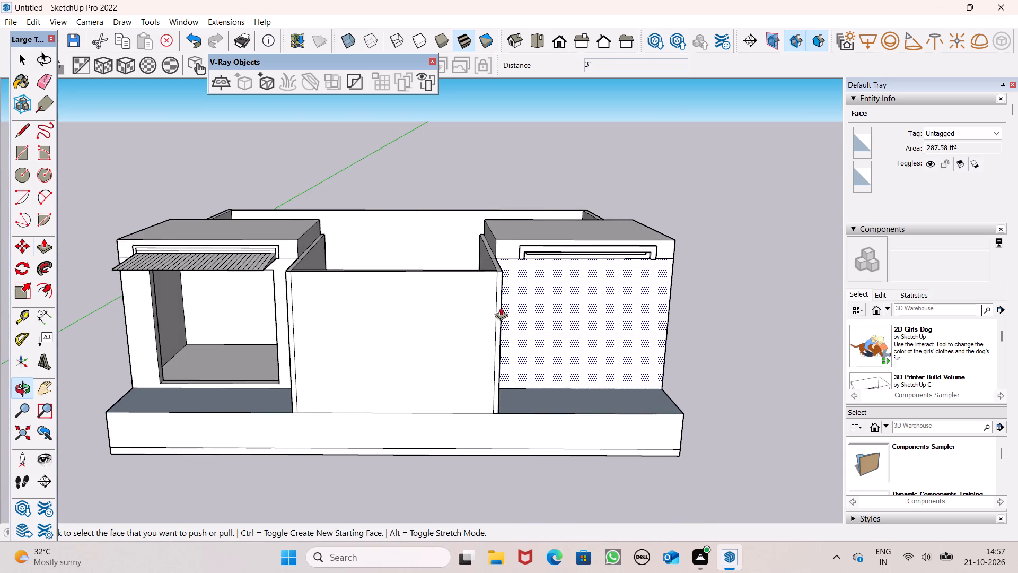
scroll(449, 300, "up", 7)
scroll(276, 233, "up", 9)
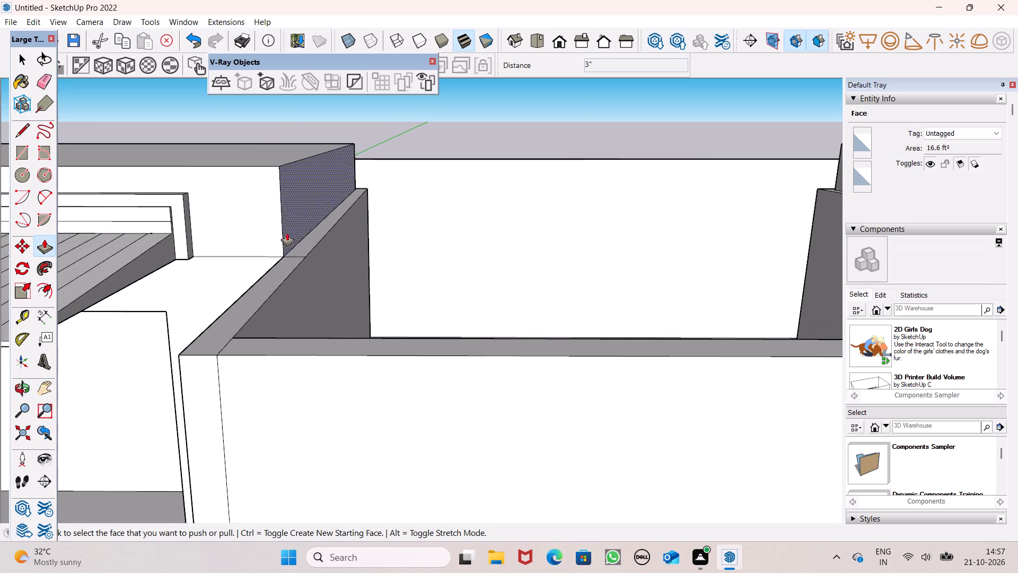
scroll(310, 234, "up", 1)
middle_click_drag(310, 234, 39, 194)
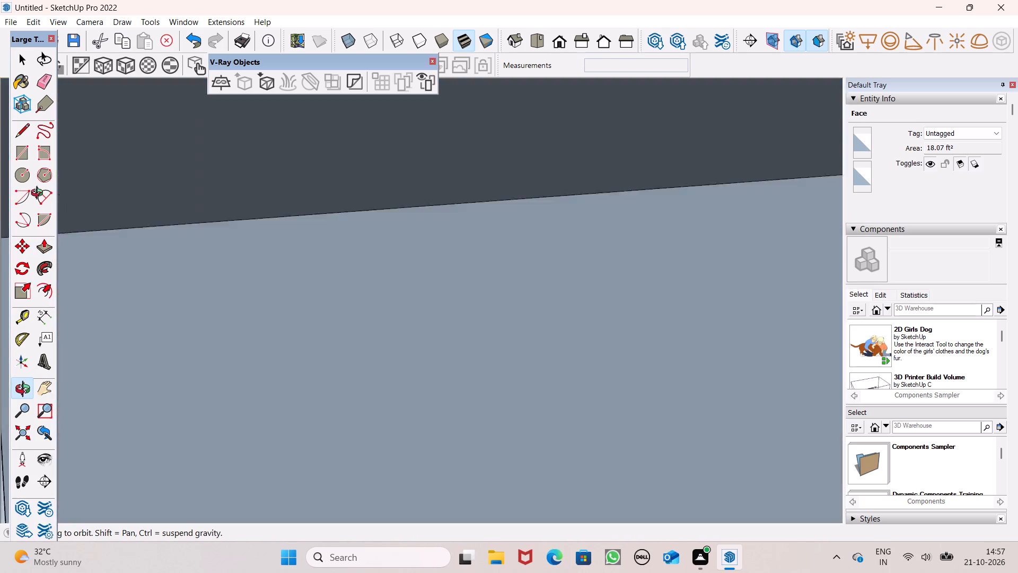
middle_click_drag(39, 194, 537, 297)
scroll(463, 276, "down", 7)
scroll(596, 308, "up", 1)
middle_click_drag(629, 285, 558, 188)
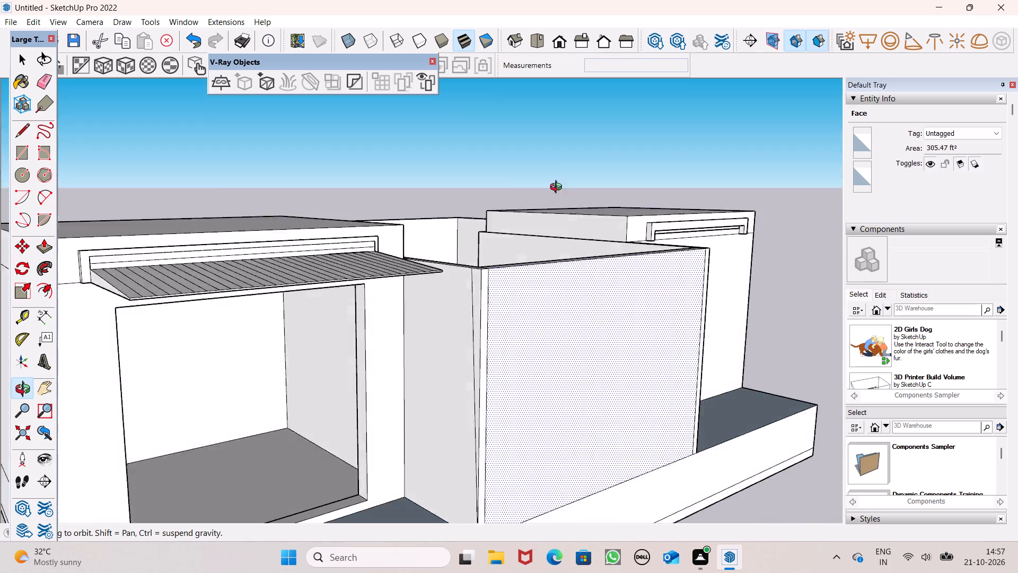
middle_click_drag(558, 188, 489, 187)
scroll(441, 223, "down", 5)
Extrude the strip a further 2 1/2" with Push/Pull, referencing the new frame's front face.
scroll(825, 195, "up", 6)
scroll(484, 253, "up", 5)
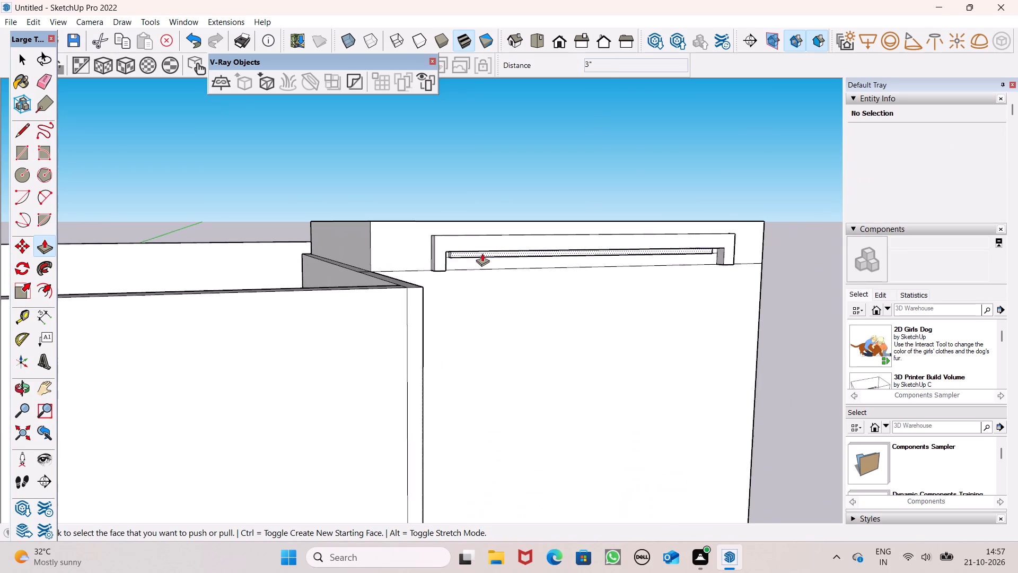
scroll(482, 253, "up", 11)
middle_click_drag(448, 250, 449, 305)
scroll(445, 273, "up", 7)
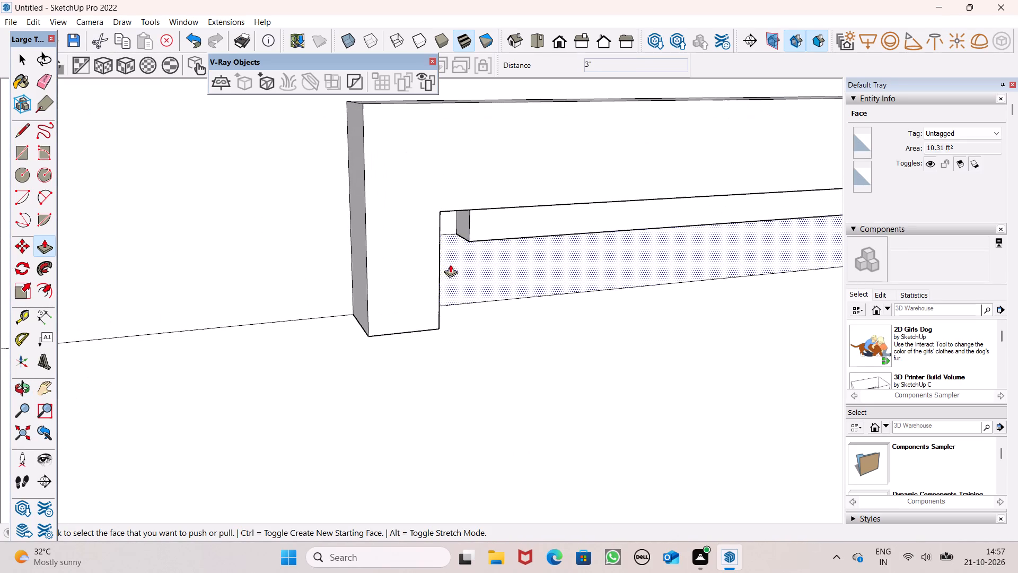
left_click_drag(475, 232, 434, 270)
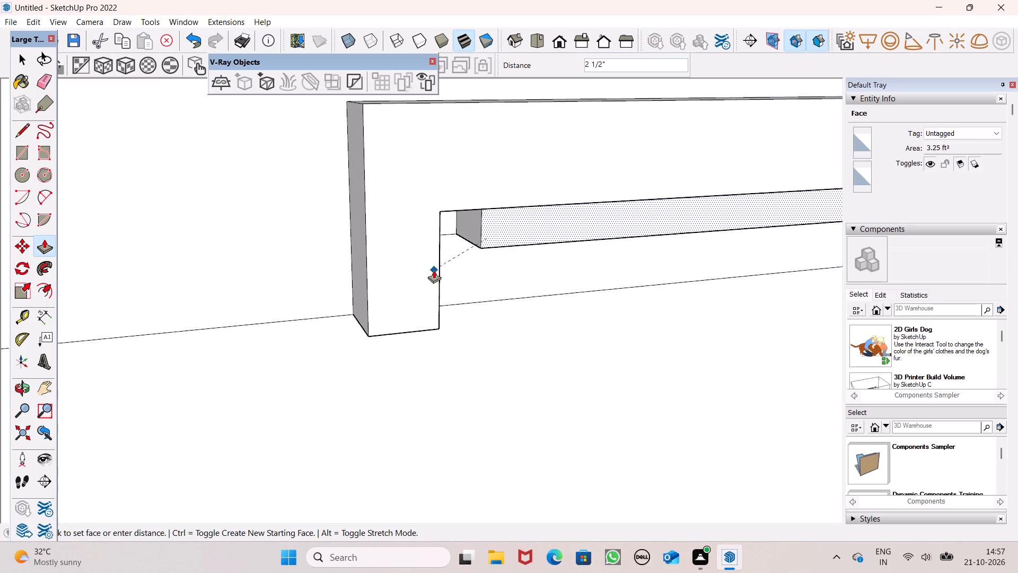
Extrude the remaining recess face below and beside the strip outward by 5 1/2" with Push/Pull.
scroll(402, 228, "down", 6)
middle_click_drag(660, 277, 507, 231)
scroll(419, 209, "down", 7)
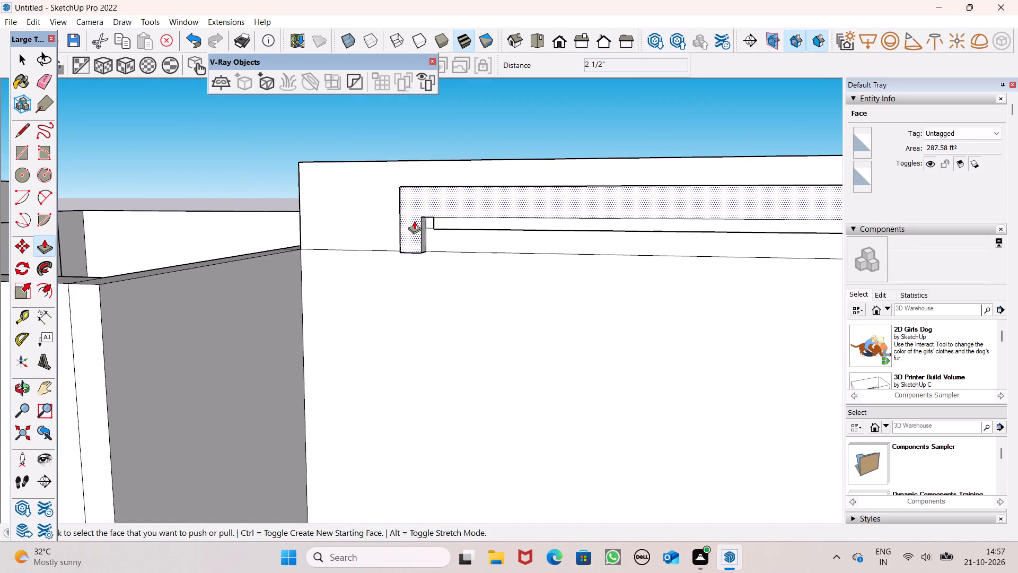
scroll(414, 221, "down", 7)
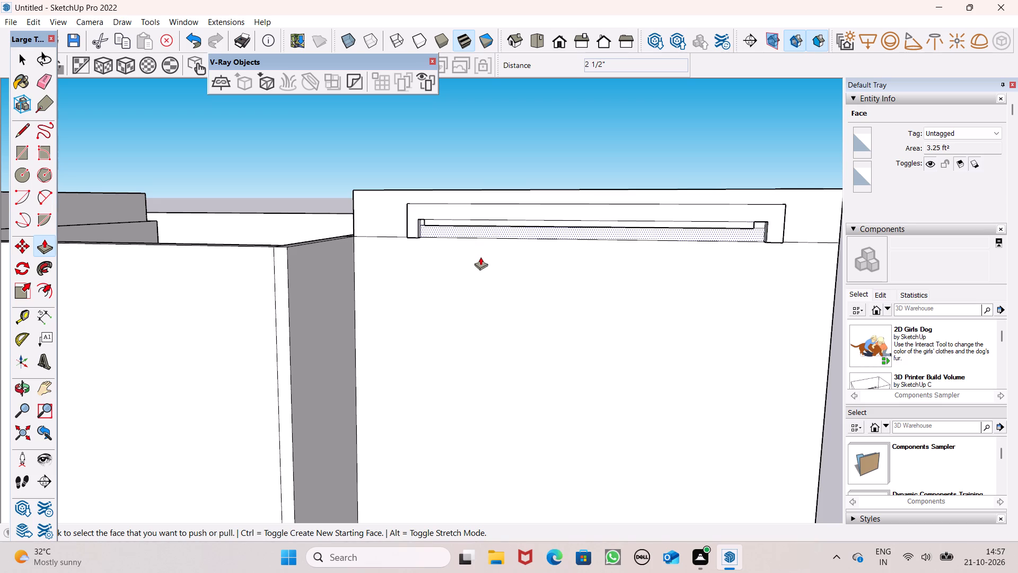
scroll(489, 257, "down", 4)
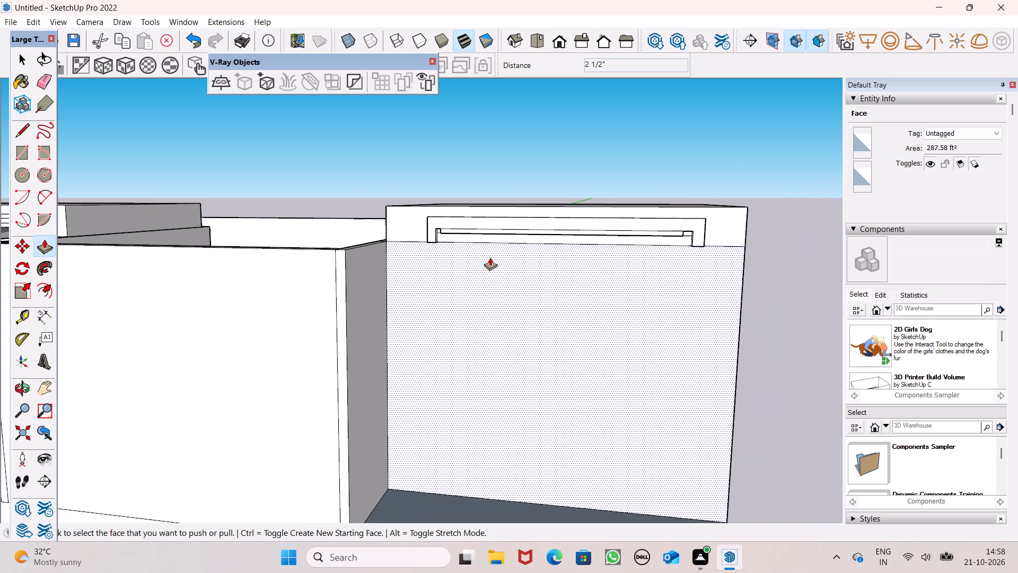
scroll(490, 257, "down", 2)
middle_click_drag(503, 272, 571, 363)
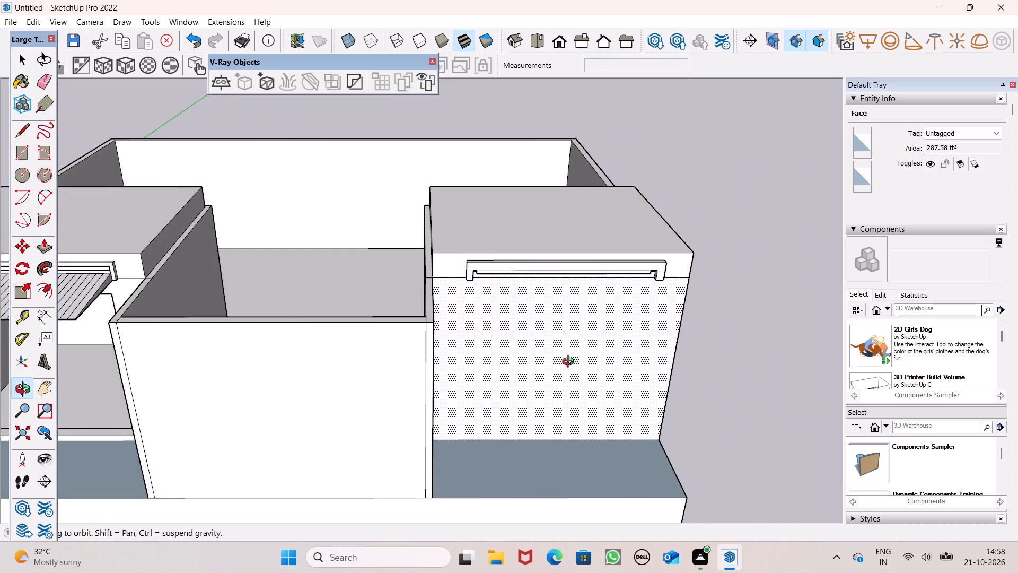
middle_click_drag(571, 363, 589, 307)
scroll(532, 273, "up", 5)
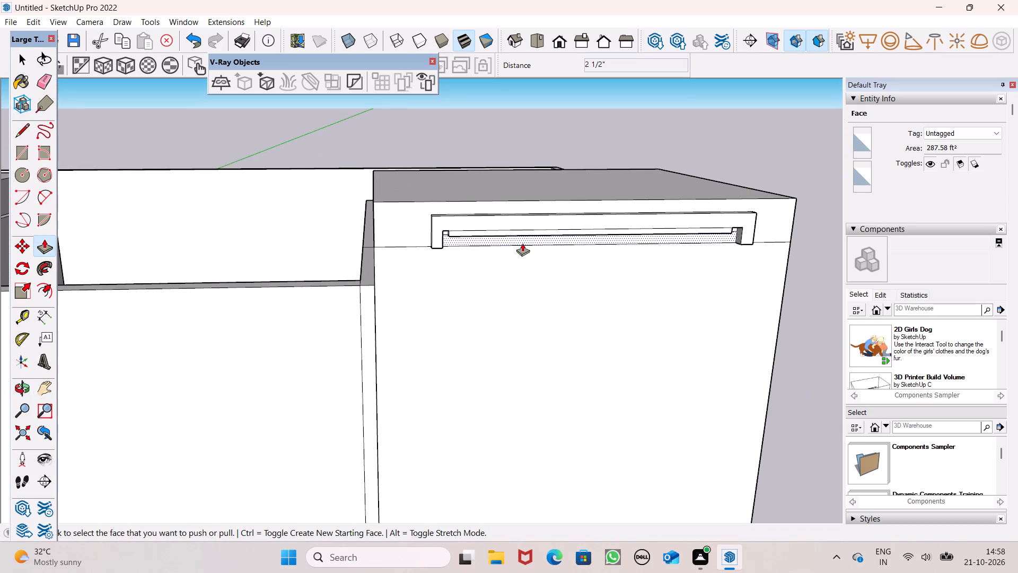
left_click_drag(522, 240, 527, 272, "ctrl")
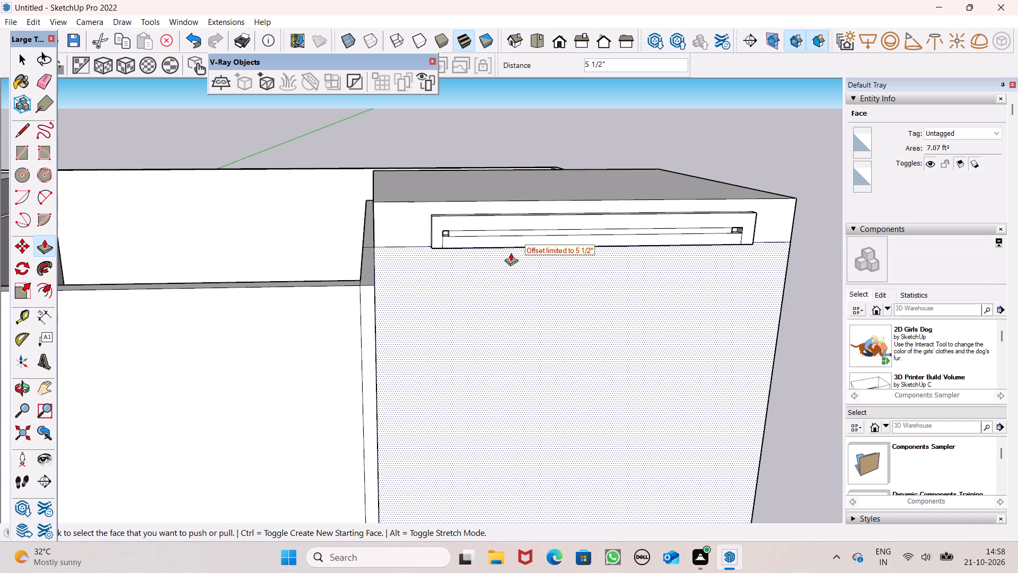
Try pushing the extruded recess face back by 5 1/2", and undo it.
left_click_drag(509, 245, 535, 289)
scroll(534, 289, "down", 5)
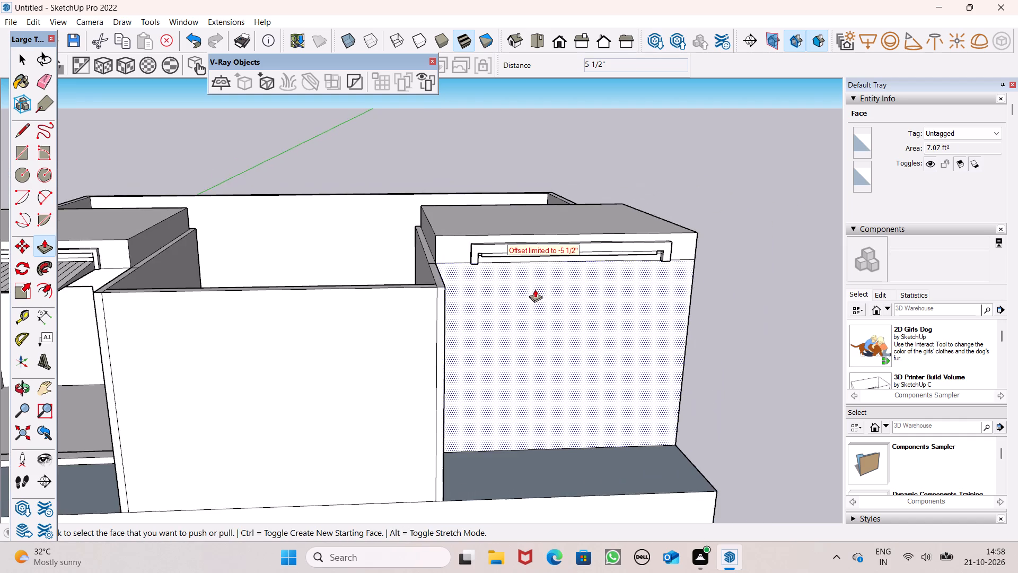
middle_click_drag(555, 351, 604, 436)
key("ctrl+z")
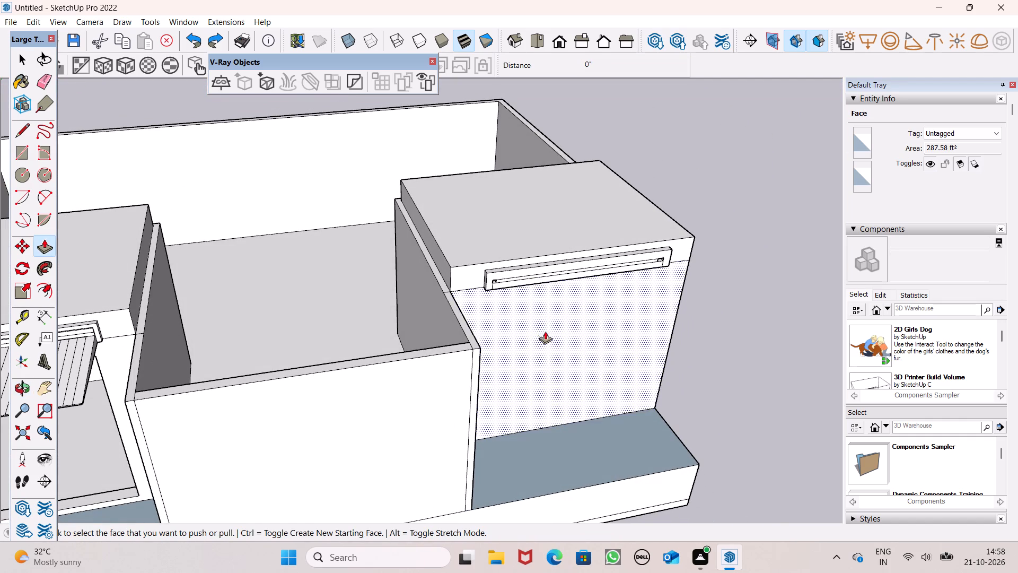
Extrude the face around the strip outward by 6' 2 1/2" with Push/Pull, referencing the existing awning's front corner.
scroll(539, 324, "up", 7)
scroll(729, 263, "down", 7)
middle_click_drag(735, 296, 765, 343)
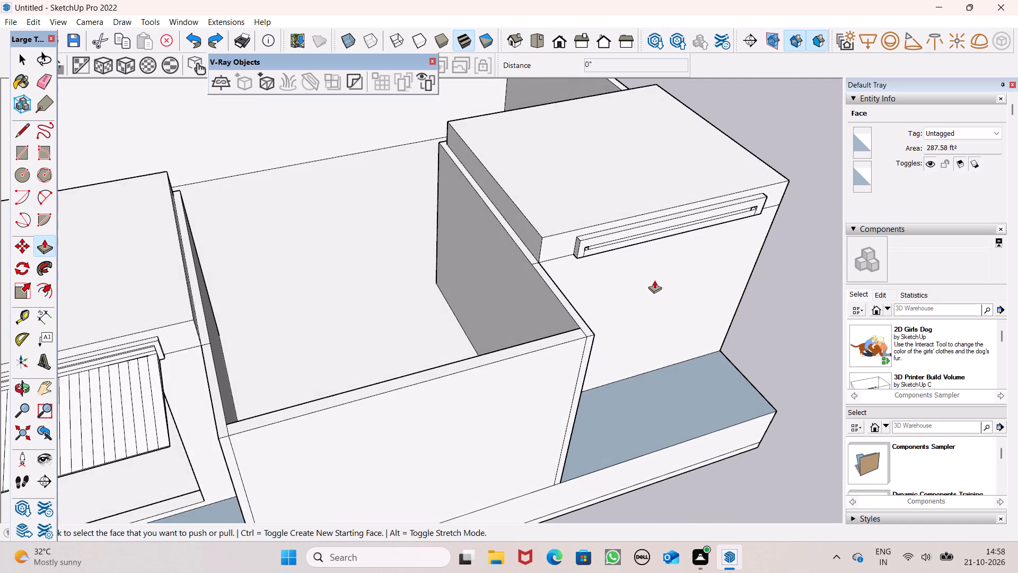
scroll(655, 282, "down", 3)
left_click_drag(608, 259, 318, 397)
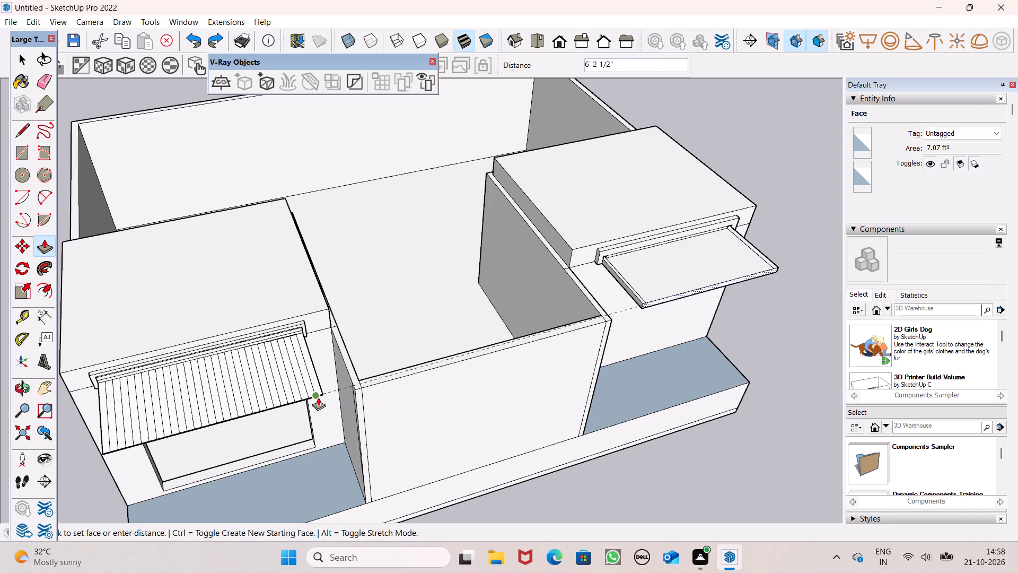
left_click_drag(318, 397, 321, 396)
Erase the two leftover edge lines along the side ends of the new awning slab's top face.
scroll(321, 380, "down", 4)
middle_click_drag(1017, 406, 881, 403)
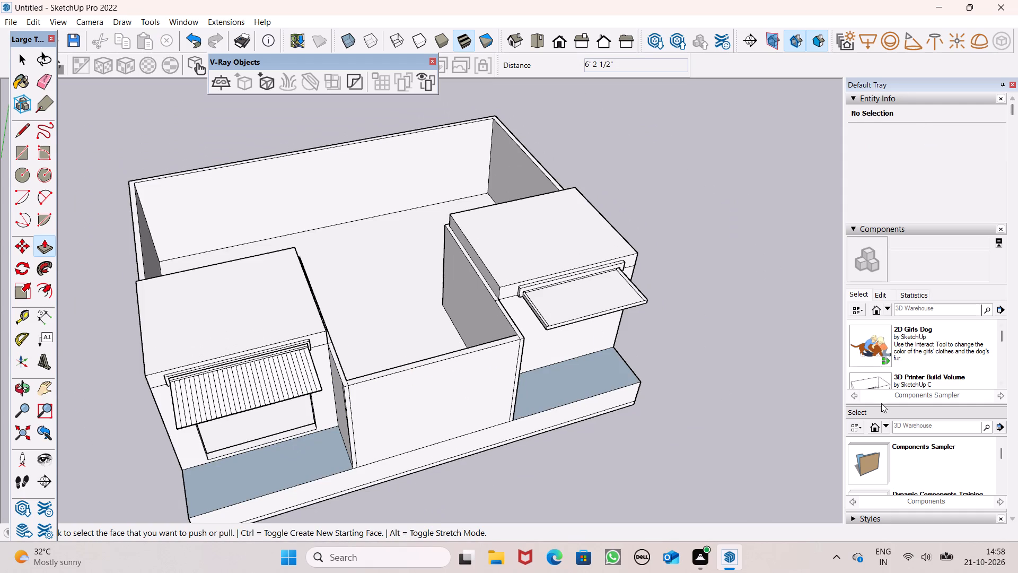
middle_click_drag(881, 403, 878, 404)
key("space")
scroll(752, 335, "up", 7)
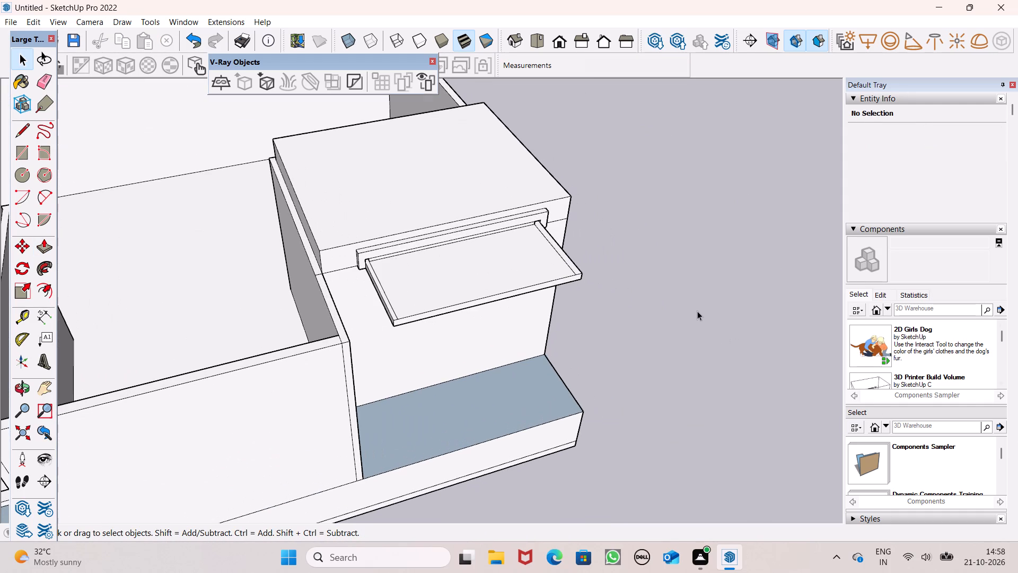
scroll(698, 301, "down", 2)
middle_click_drag(669, 297, 476, 368)
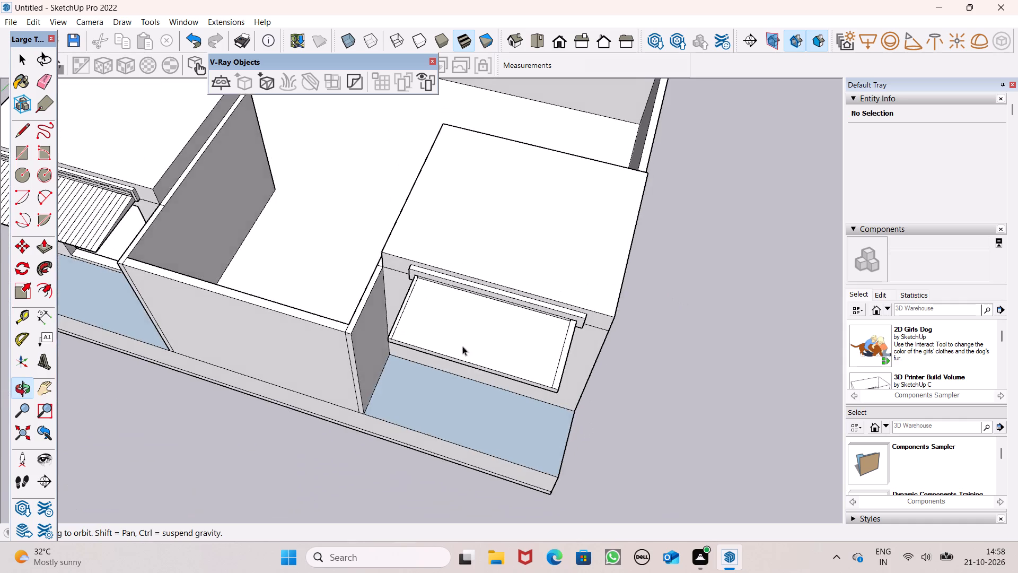
scroll(458, 339, "up", 8)
scroll(382, 331, "up", 4)
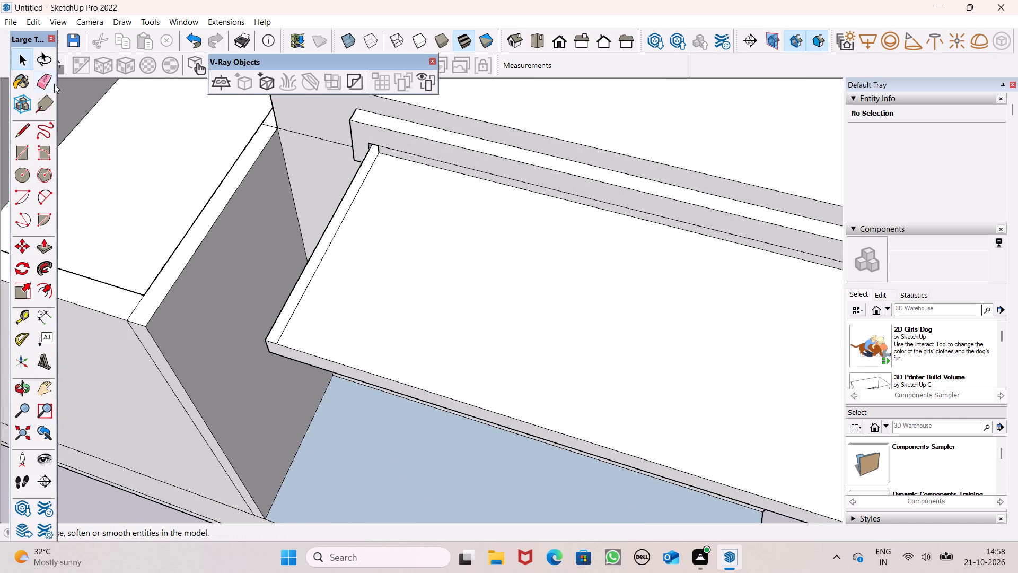
left_click(39, 84)
scroll(341, 402, "up", 6)
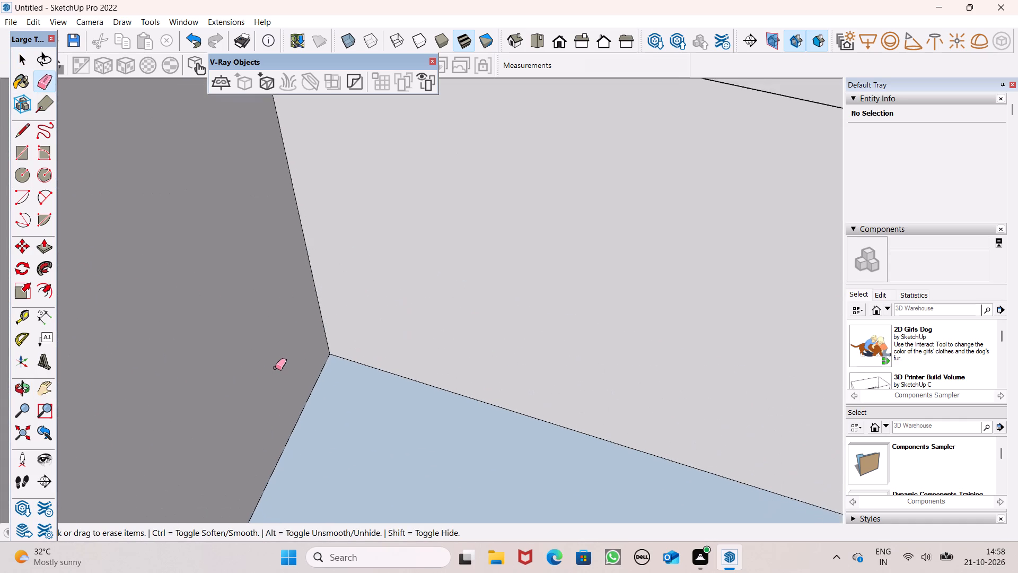
scroll(275, 367, "down", 6)
scroll(256, 352, "up", 4)
left_click_drag(135, 163, 141, 172)
scroll(121, 247, "down", 12)
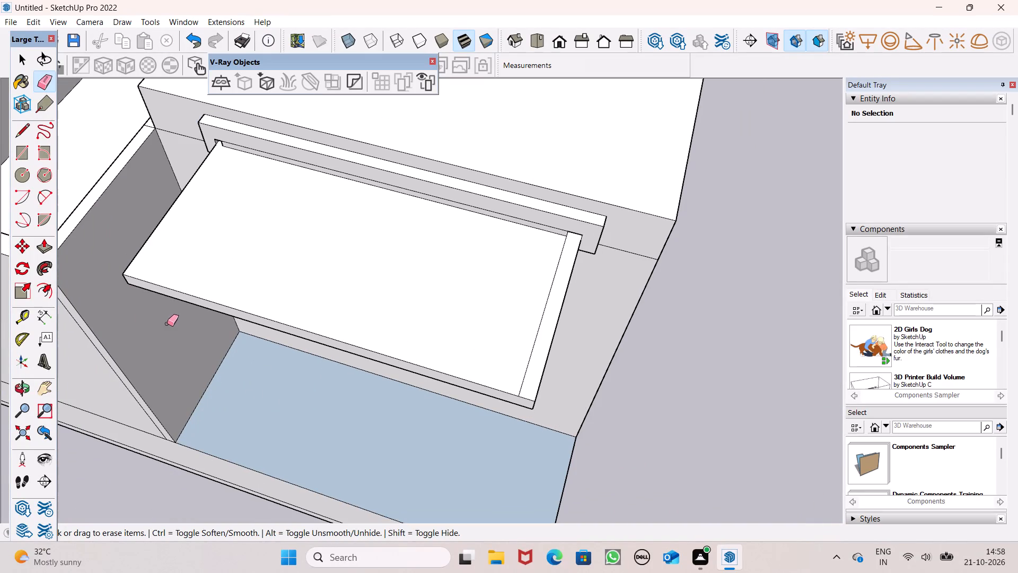
scroll(411, 369, "up", 1)
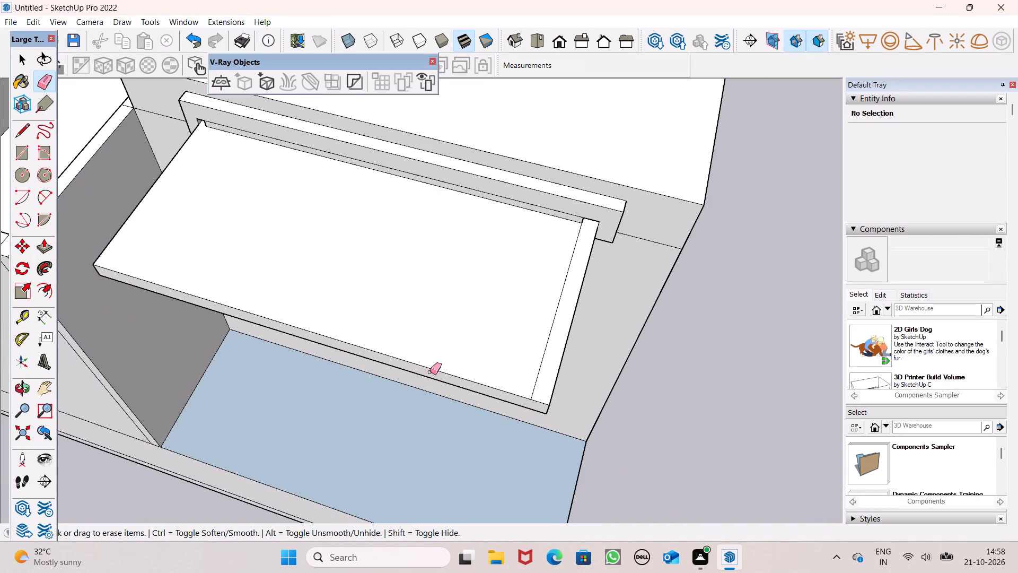
scroll(482, 349, "up", 4)
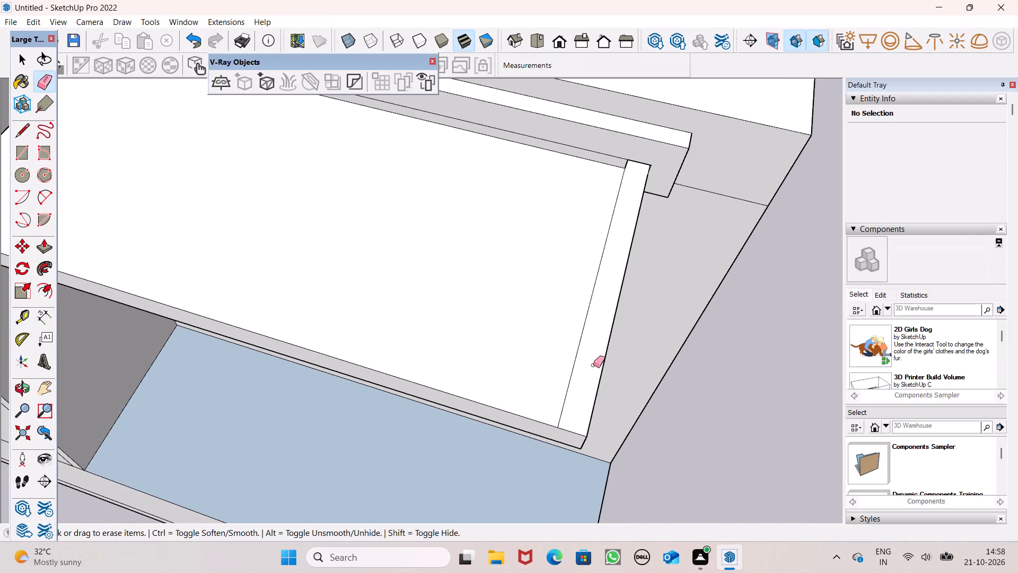
left_click_drag(581, 369, 573, 370)
left_click(573, 370)
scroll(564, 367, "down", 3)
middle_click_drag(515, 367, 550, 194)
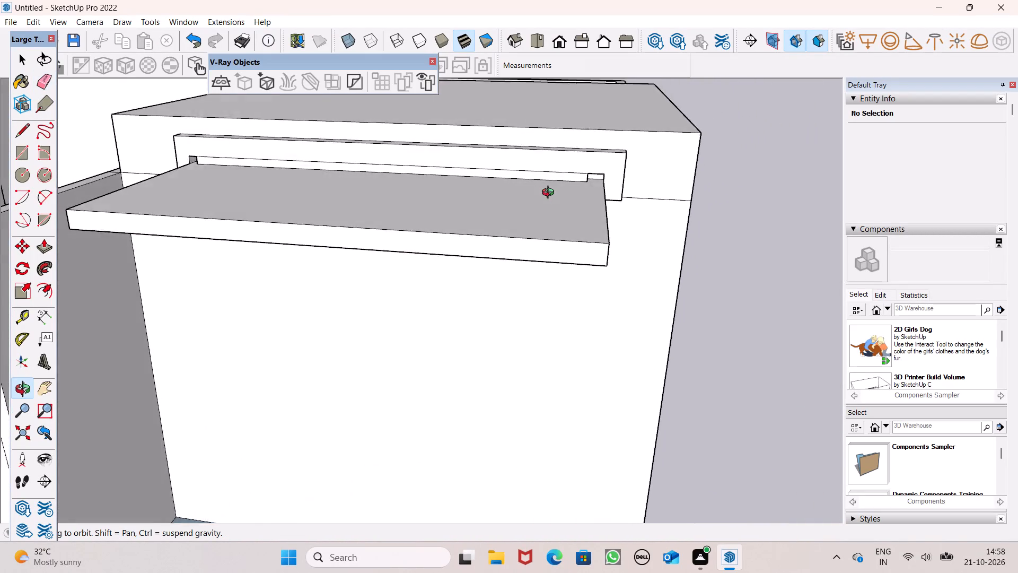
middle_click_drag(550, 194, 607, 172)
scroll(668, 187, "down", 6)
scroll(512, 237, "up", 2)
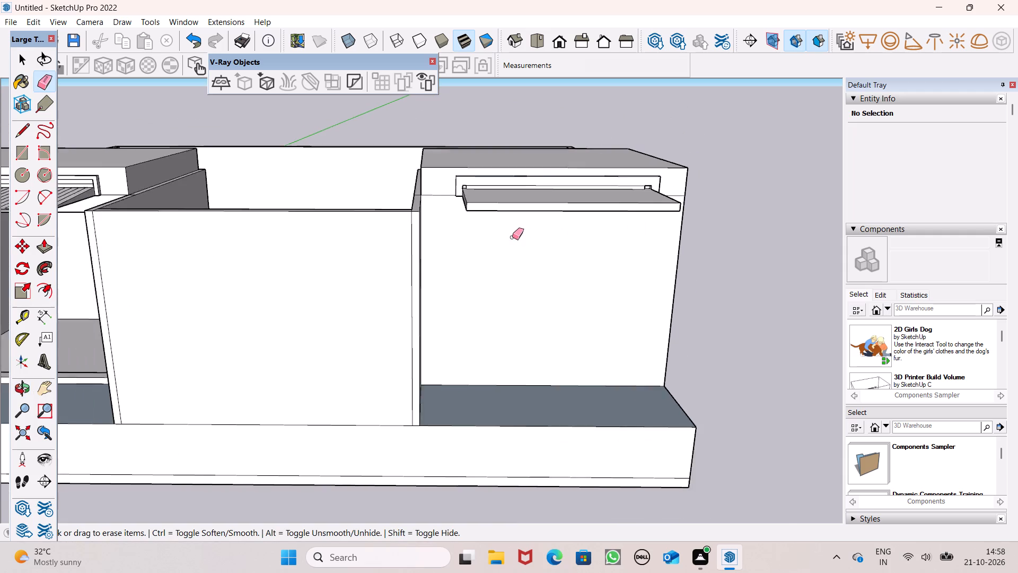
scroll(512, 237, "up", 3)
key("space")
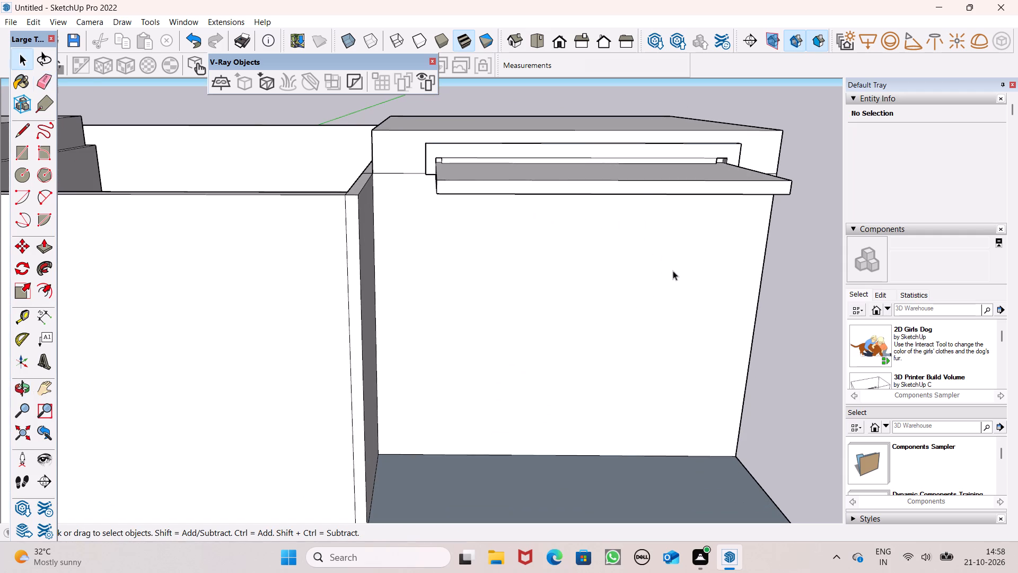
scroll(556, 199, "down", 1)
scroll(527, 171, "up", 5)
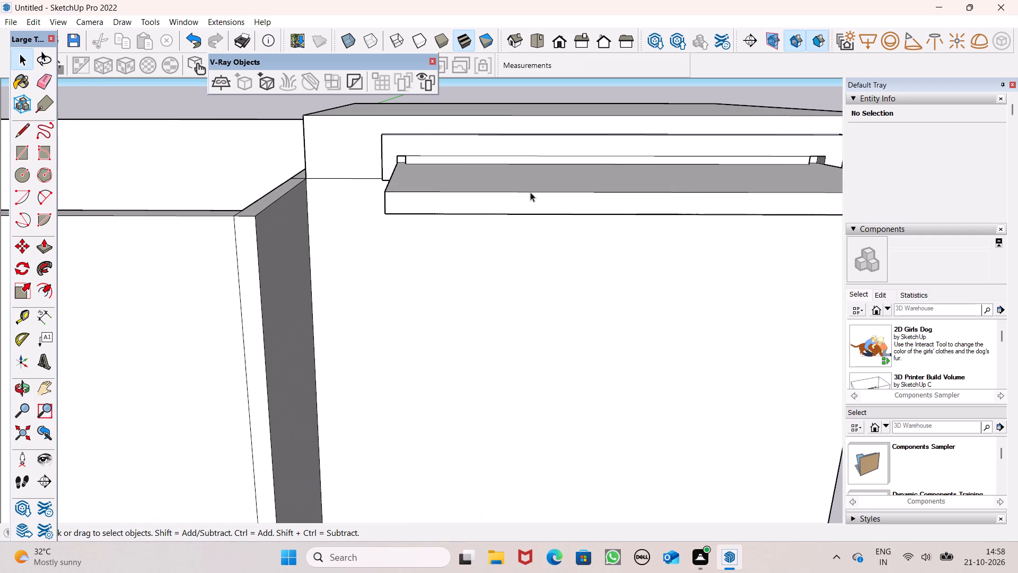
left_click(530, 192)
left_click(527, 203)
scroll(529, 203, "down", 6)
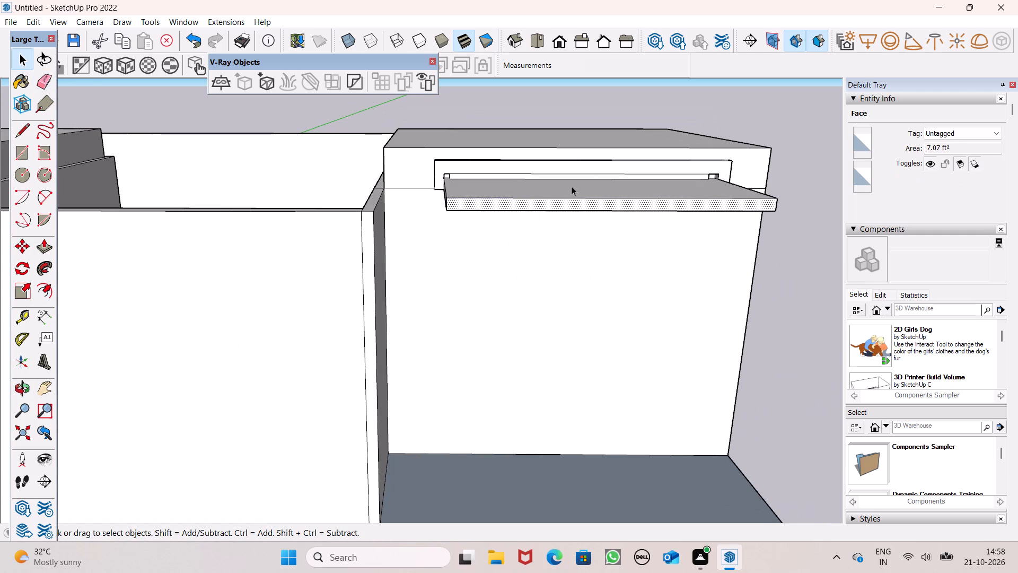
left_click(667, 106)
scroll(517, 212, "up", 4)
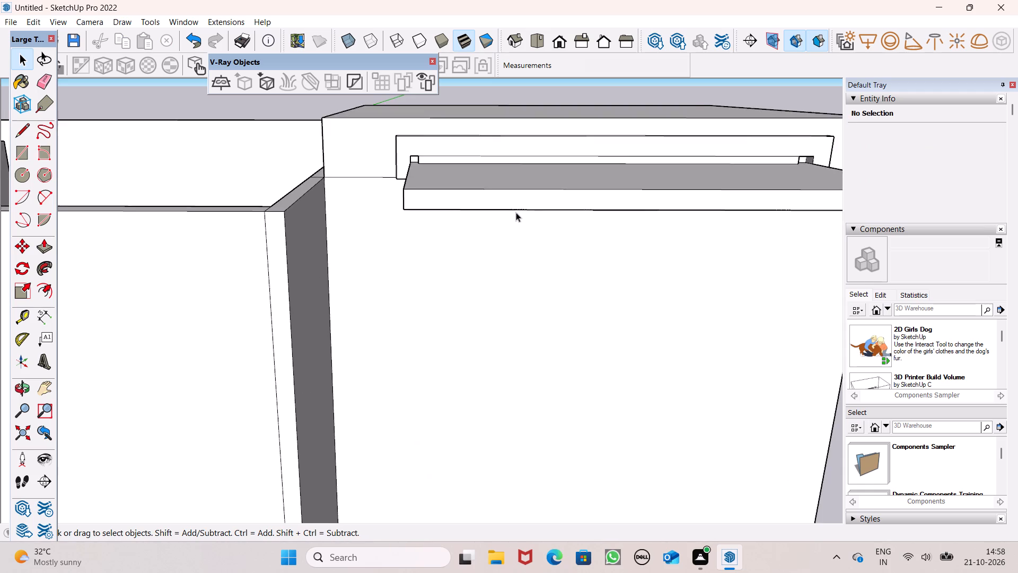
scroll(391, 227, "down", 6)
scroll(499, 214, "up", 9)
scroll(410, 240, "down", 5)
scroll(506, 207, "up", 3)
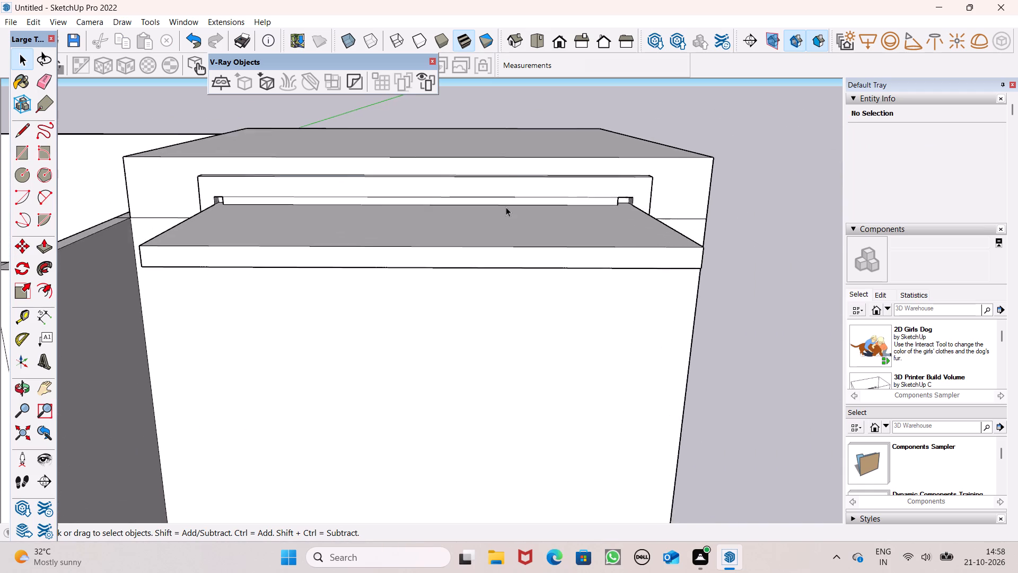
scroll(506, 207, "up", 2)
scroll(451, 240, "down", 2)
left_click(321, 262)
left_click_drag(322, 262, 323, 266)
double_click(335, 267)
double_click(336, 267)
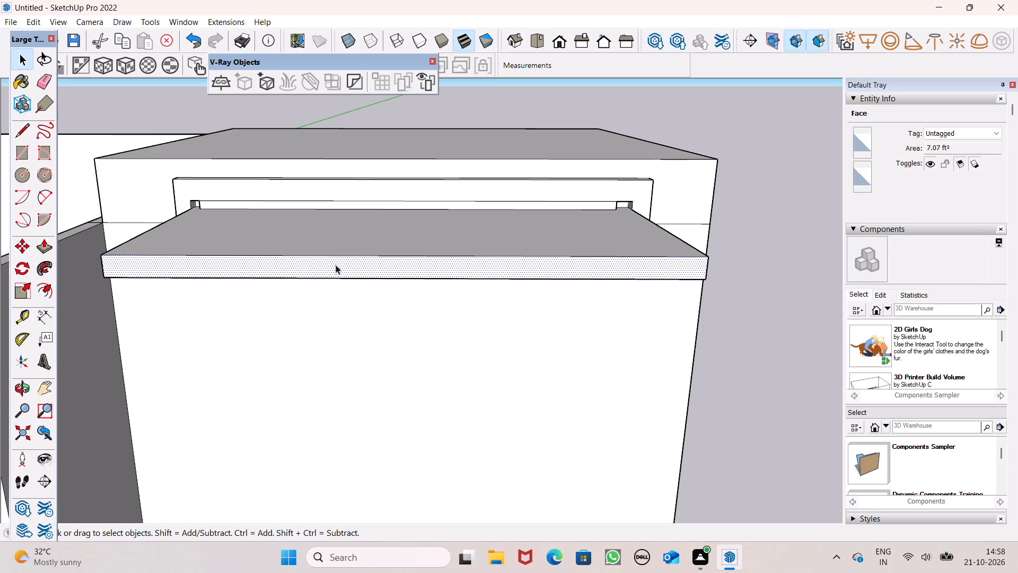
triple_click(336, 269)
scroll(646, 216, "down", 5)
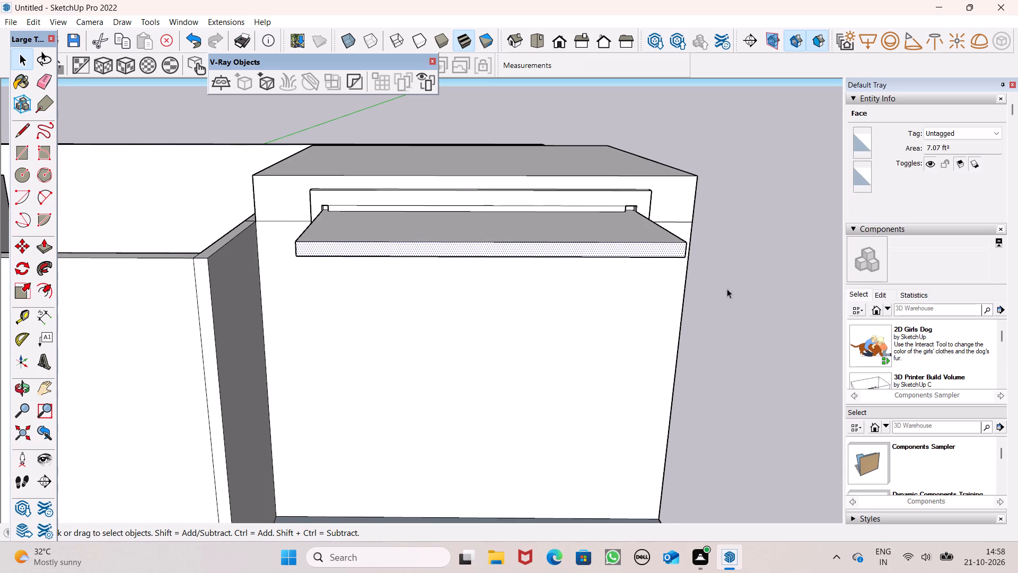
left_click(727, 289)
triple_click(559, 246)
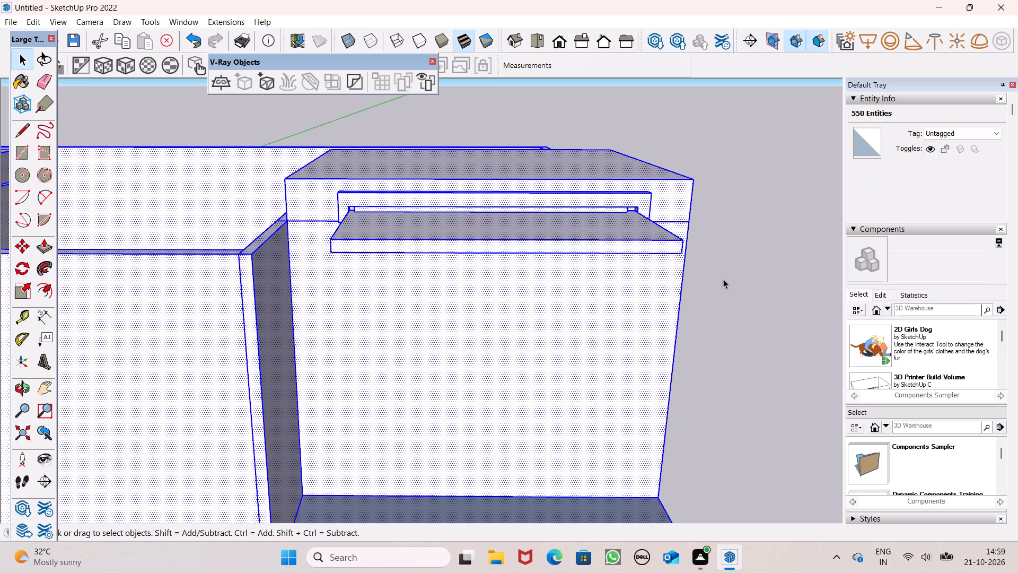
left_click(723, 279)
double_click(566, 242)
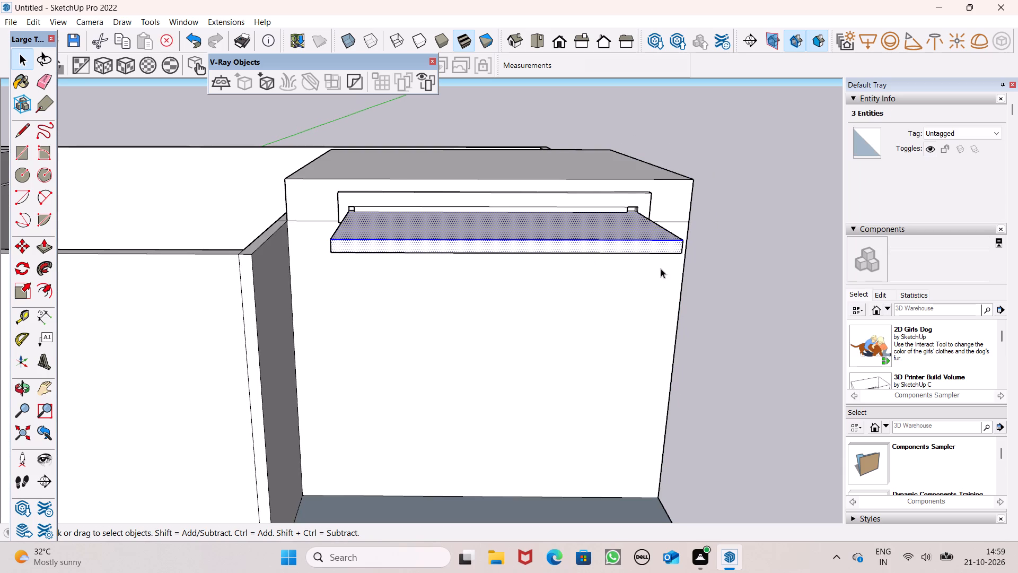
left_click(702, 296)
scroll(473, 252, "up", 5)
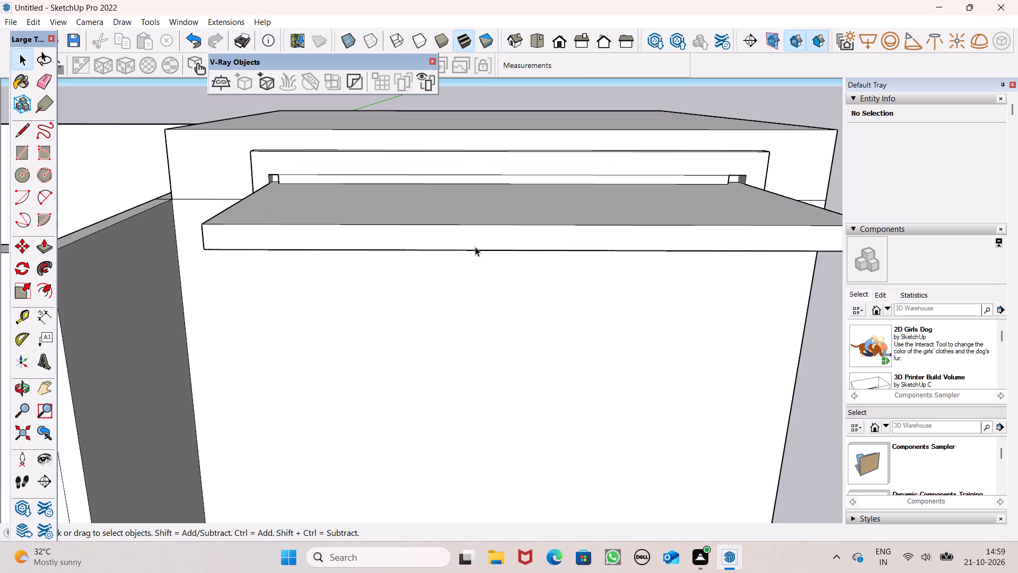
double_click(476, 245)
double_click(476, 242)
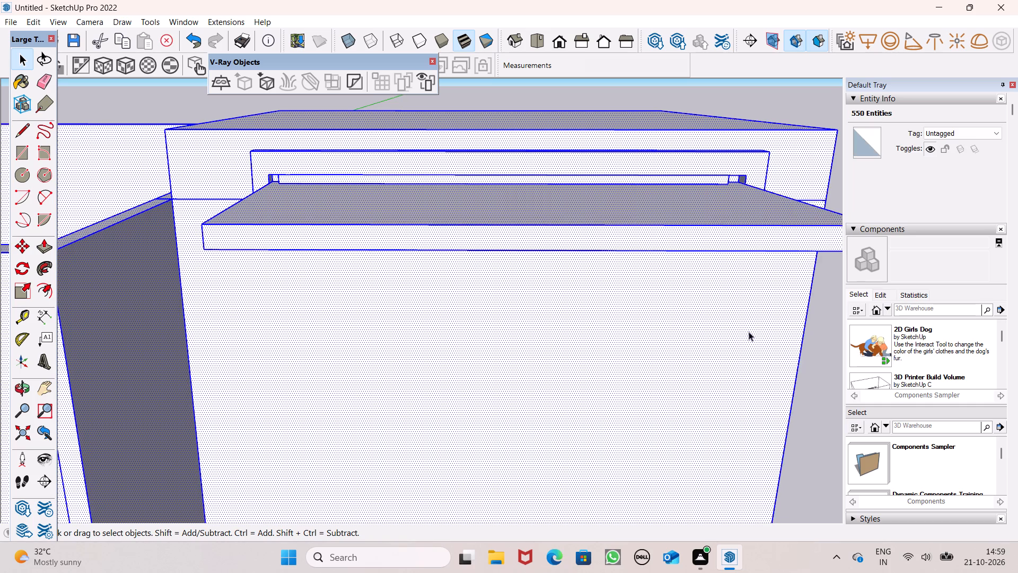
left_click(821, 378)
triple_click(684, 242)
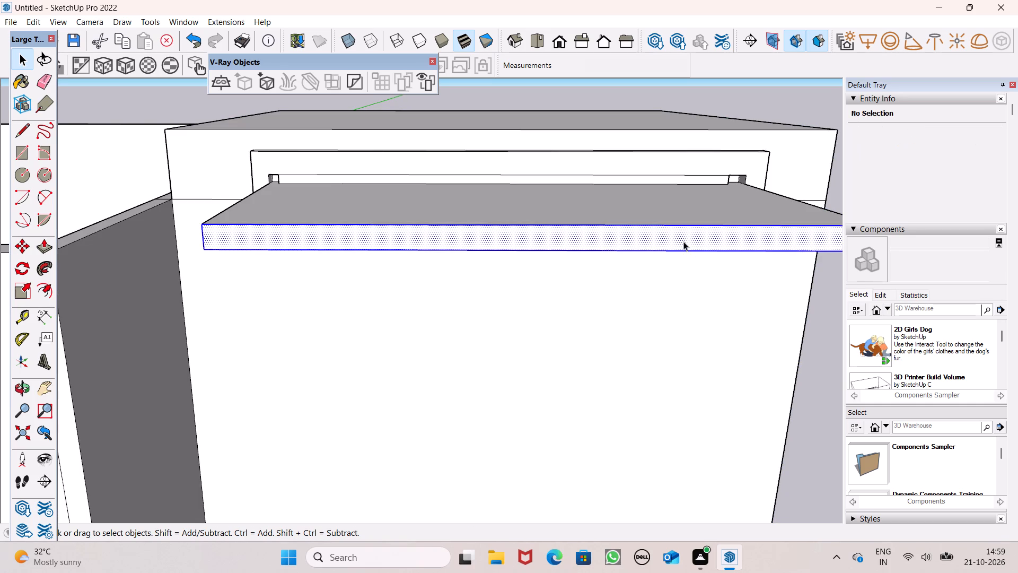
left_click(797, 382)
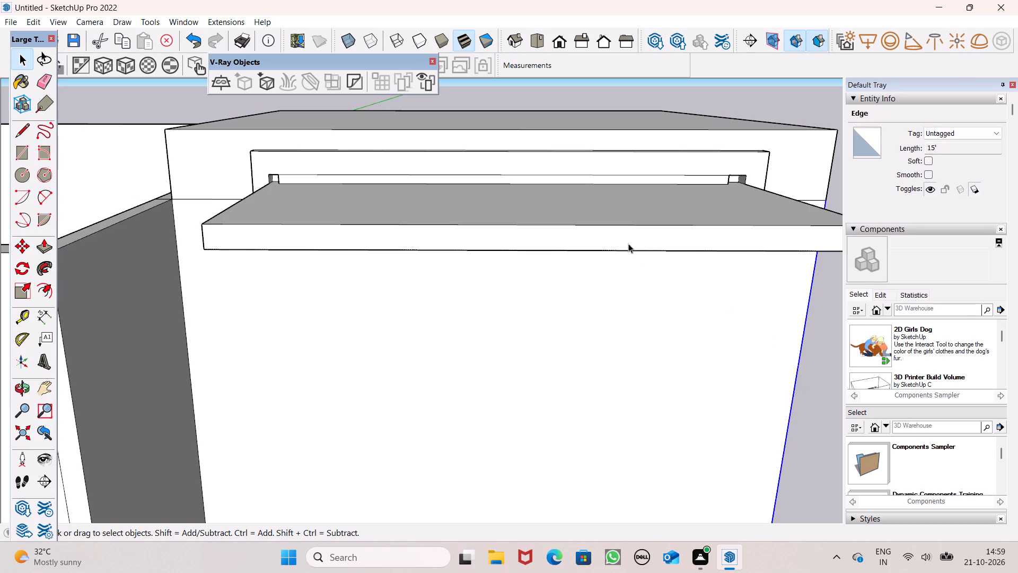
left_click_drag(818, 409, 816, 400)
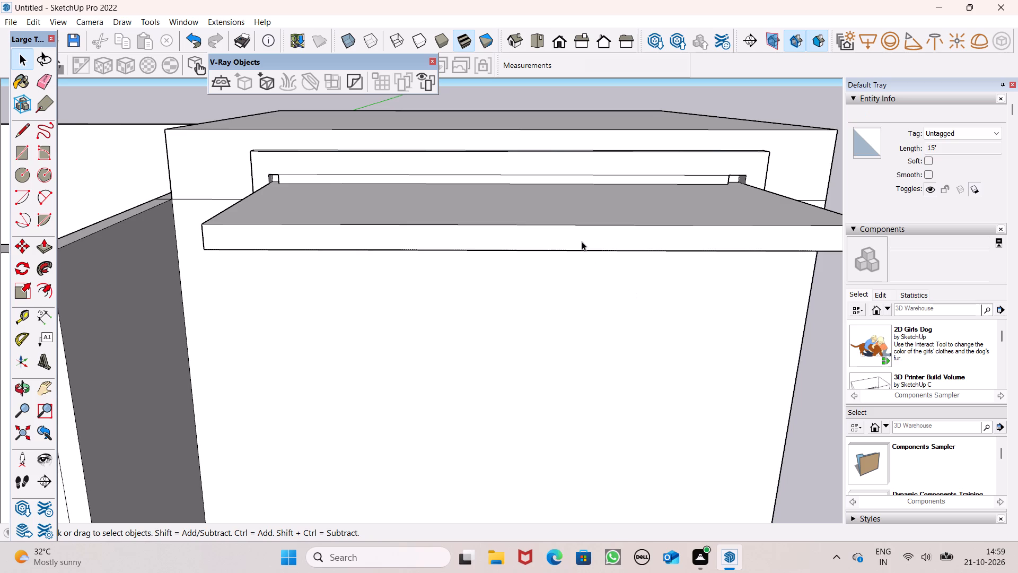
Scale the new awning slab's front face with its edges, shrinking its height upward from the bottom edge into a thin tapered strip.
double_click(581, 240)
scroll(476, 256, "down", 5)
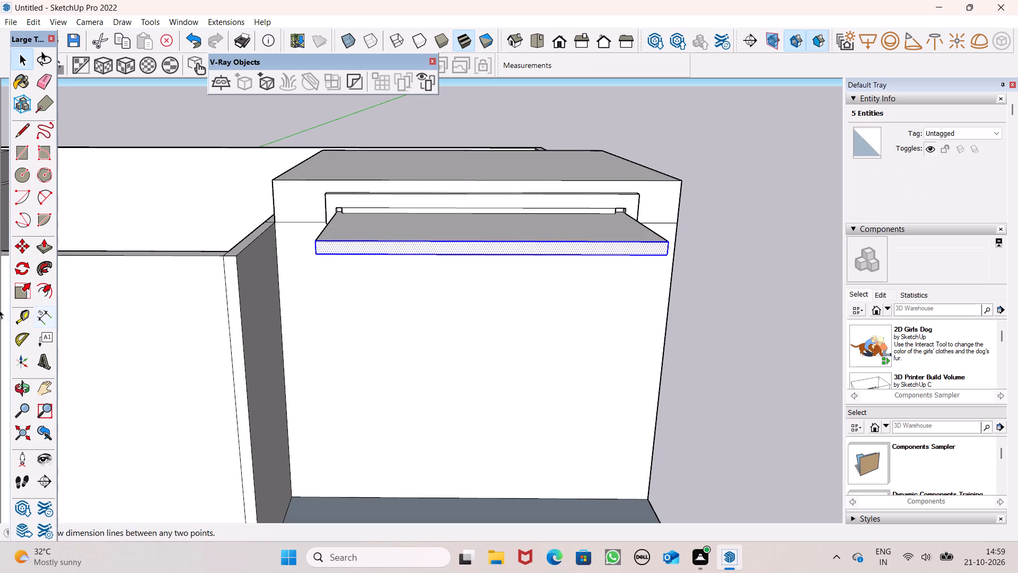
left_click(28, 294)
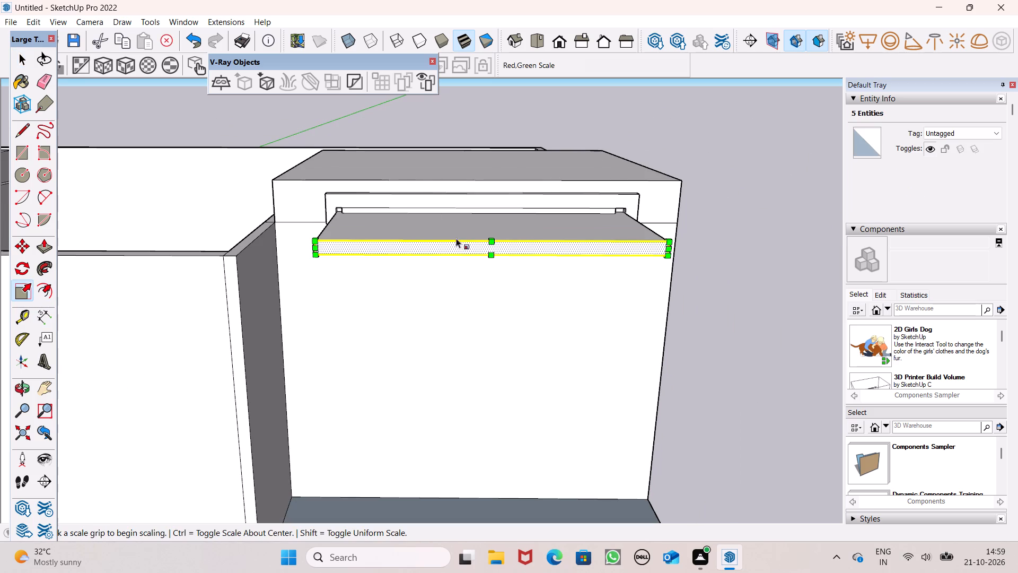
scroll(462, 241, "up", 5)
left_click_drag(504, 257, 504, 245)
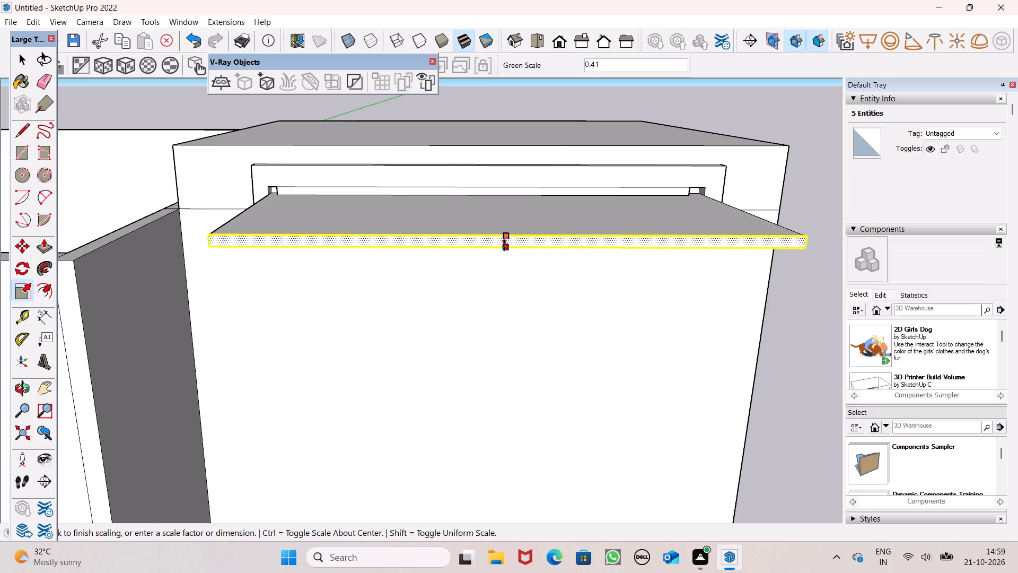
left_click_drag(504, 245, 504, 237)
left_click(504, 237)
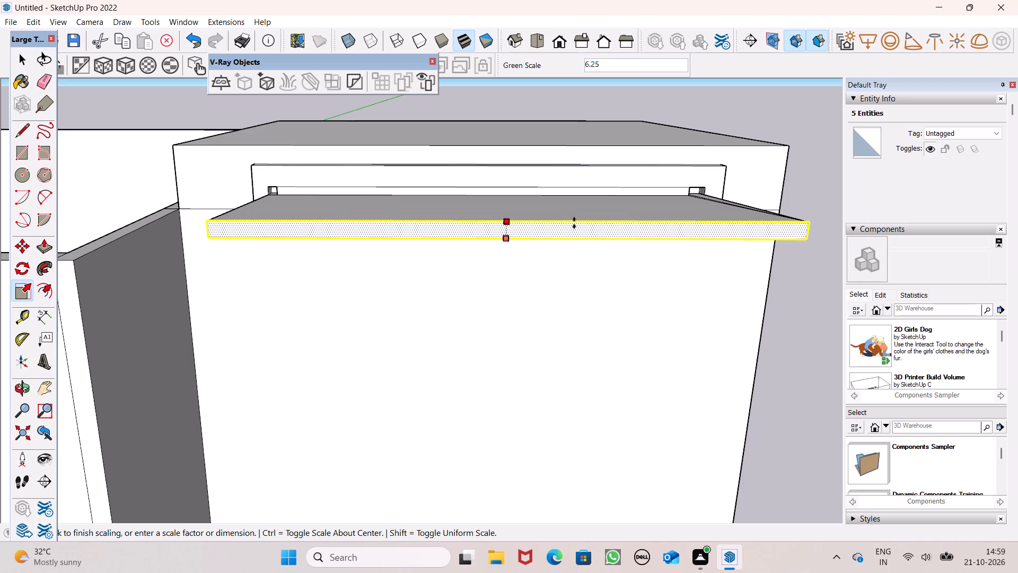
key("space")
scroll(574, 223, "down", 6)
middle_click_drag(581, 246, 565, 314)
scroll(565, 314, "up", 1)
key("space")
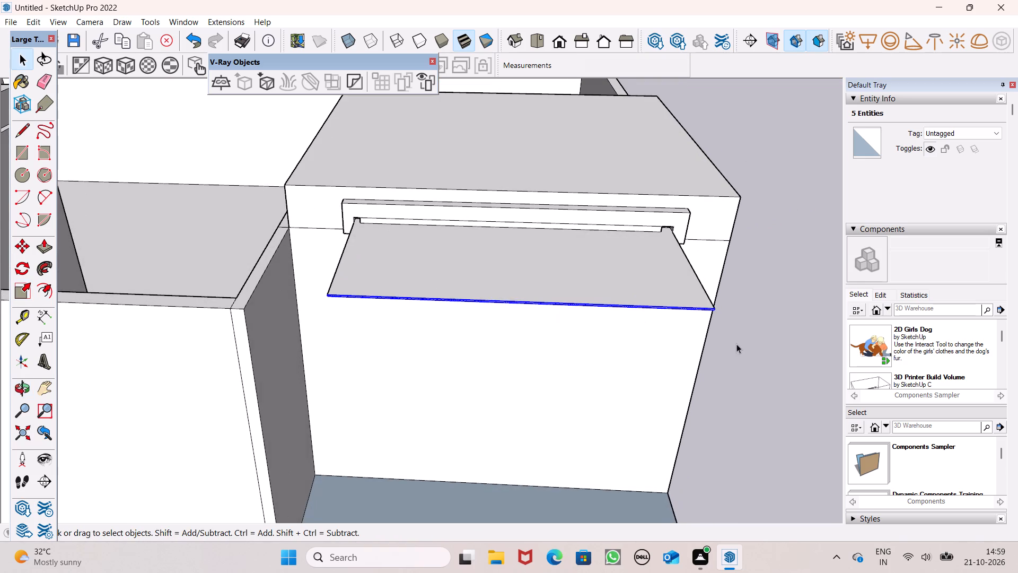
left_click(737, 344)
Examine the tapered awning slab on the second block from below and above, comparing it with the existing awning.
middle_click_drag(604, 281, 759, 30)
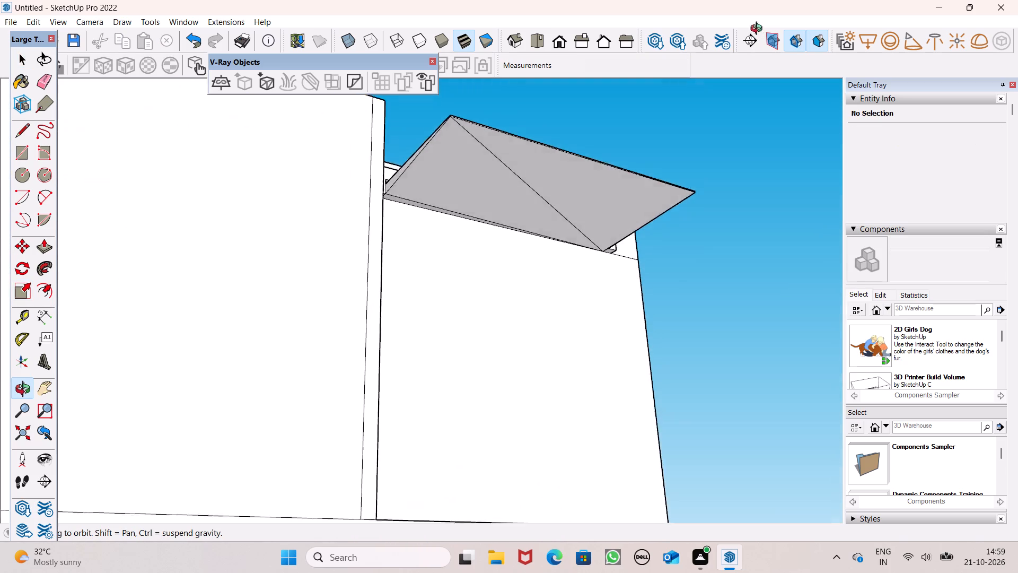
middle_click_drag(759, 30, 588, 390)
scroll(628, 317, "down", 7)
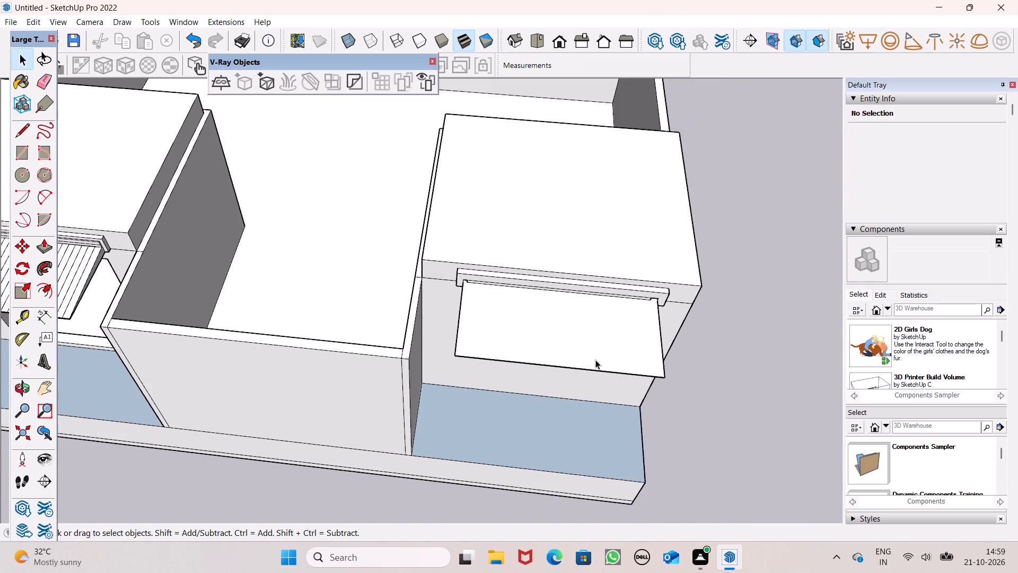
scroll(595, 351, "down", 6)
middle_click_drag(582, 353, 523, 49)
scroll(581, 352, "up", 1)
scroll(472, 0, "up", 1)
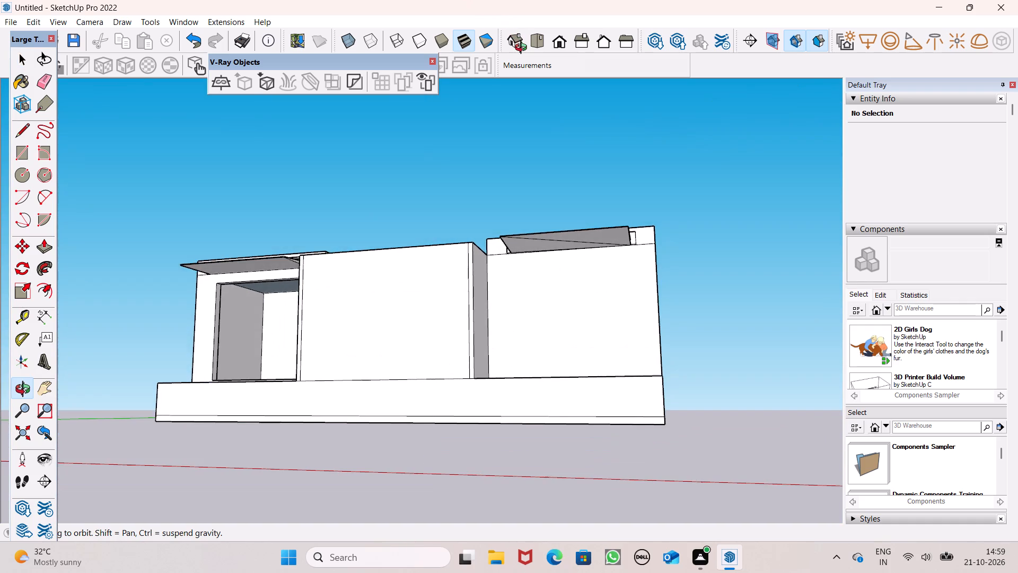
middle_click_drag(523, 49, 659, 387)
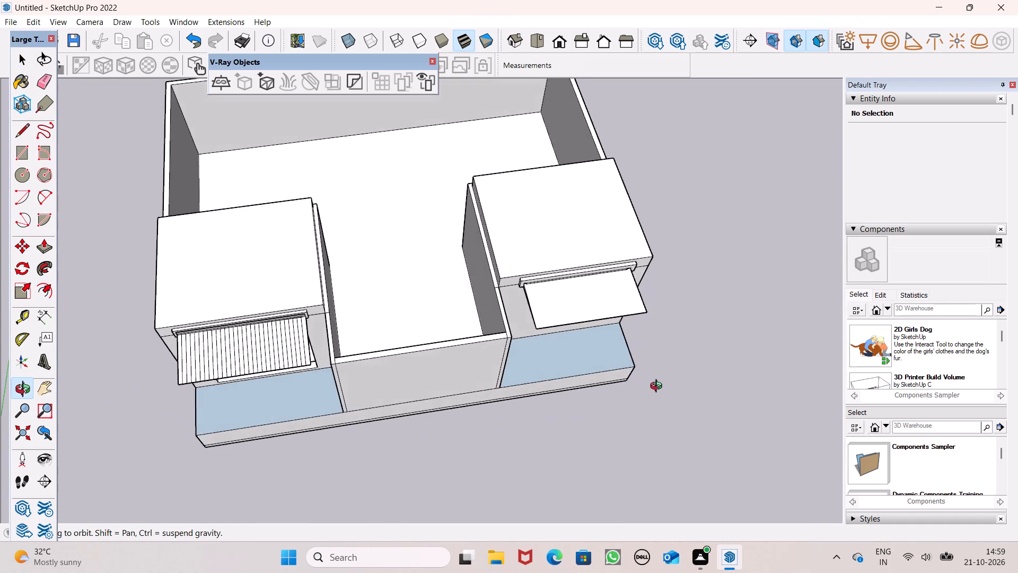
middle_click_drag(659, 387, 581, 372)
scroll(578, 363, "up", 7)
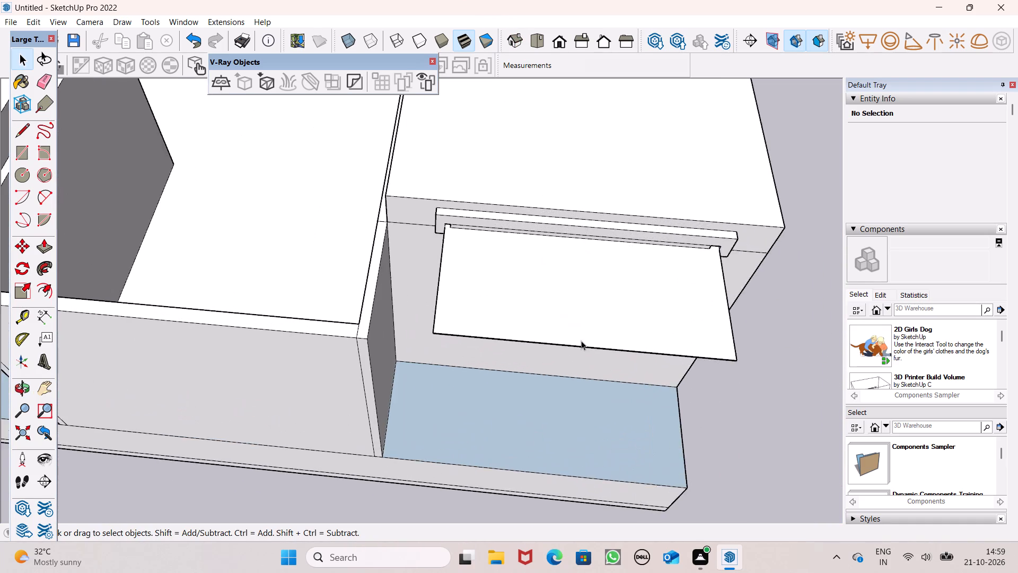
scroll(581, 341, "down", 4)
middle_click_drag(589, 345, 585, 256)
key("z")
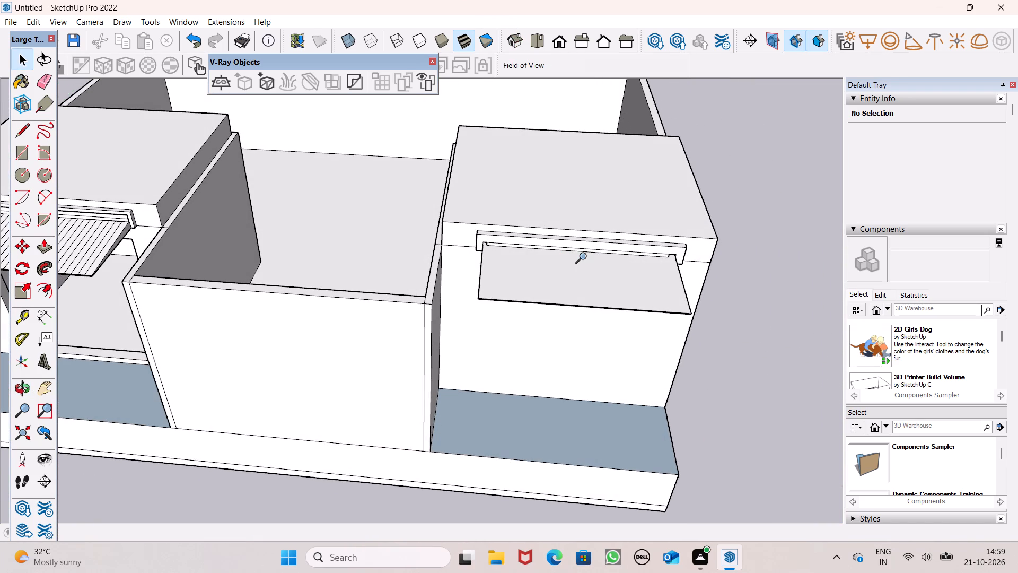
Undo the last scaling of the new awning slab's front face.
key("ctrl+z")
middle_click_drag(598, 332, 596, 323)
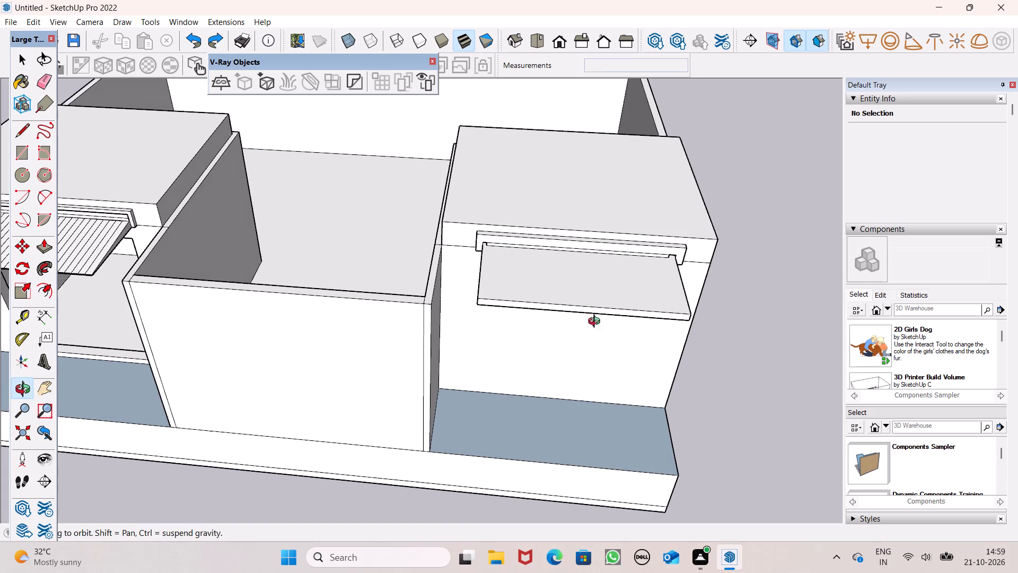
middle_click_drag(596, 323, 618, 369)
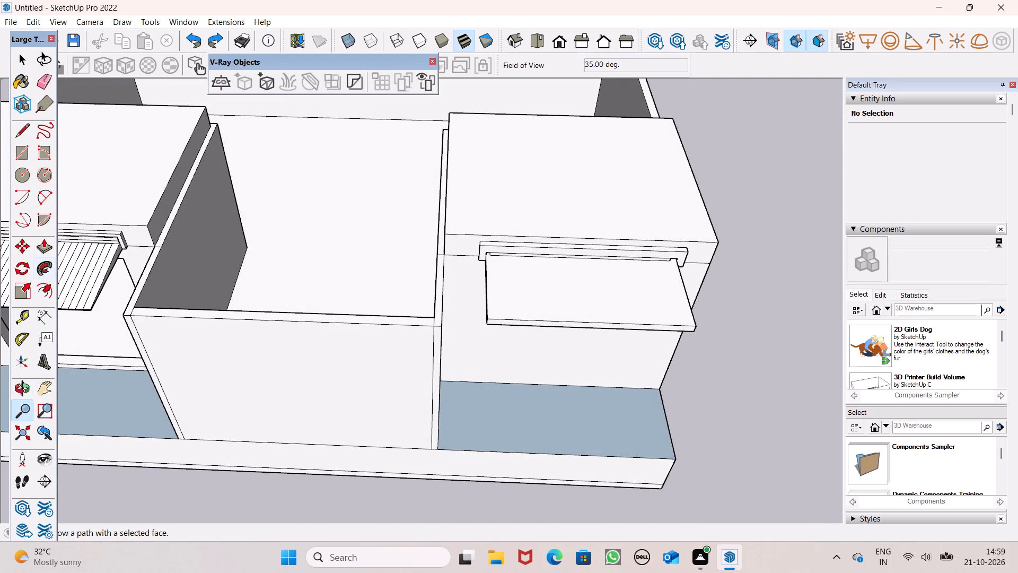
Scale the new awning slab's front face with its edges to 0.11 of its height, lowering the top edge toward the bottom edge.
left_click(31, 296)
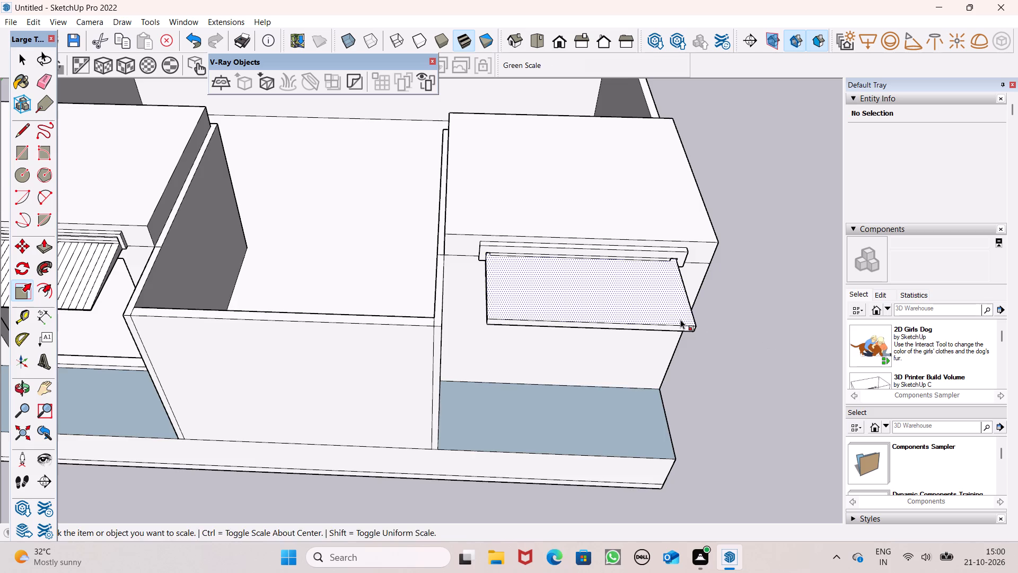
middle_click_drag(680, 319, 705, 141)
scroll(591, 266, "up", 2)
middle_click_drag(592, 264, 552, 154)
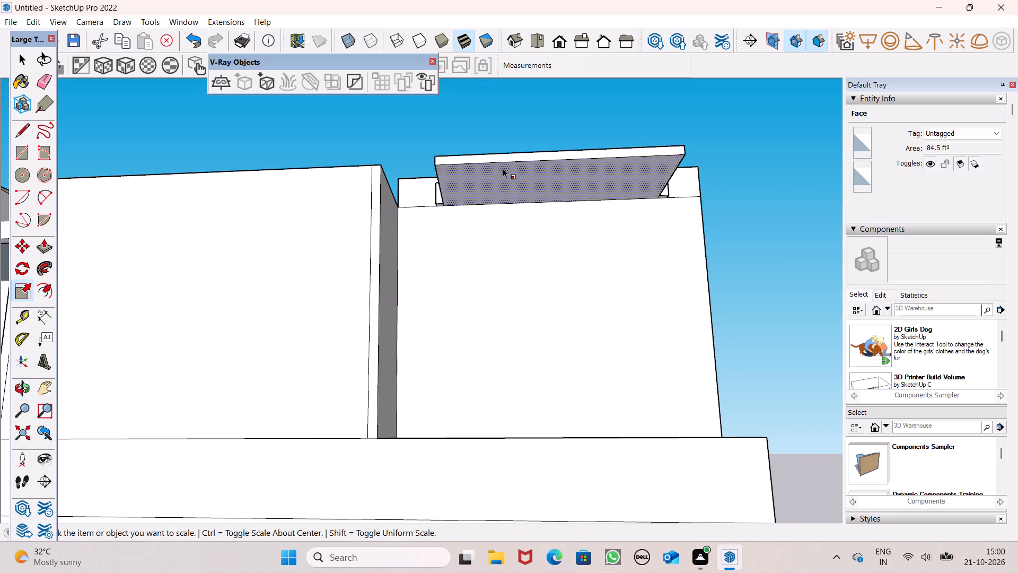
scroll(503, 168, "up", 3)
key("space")
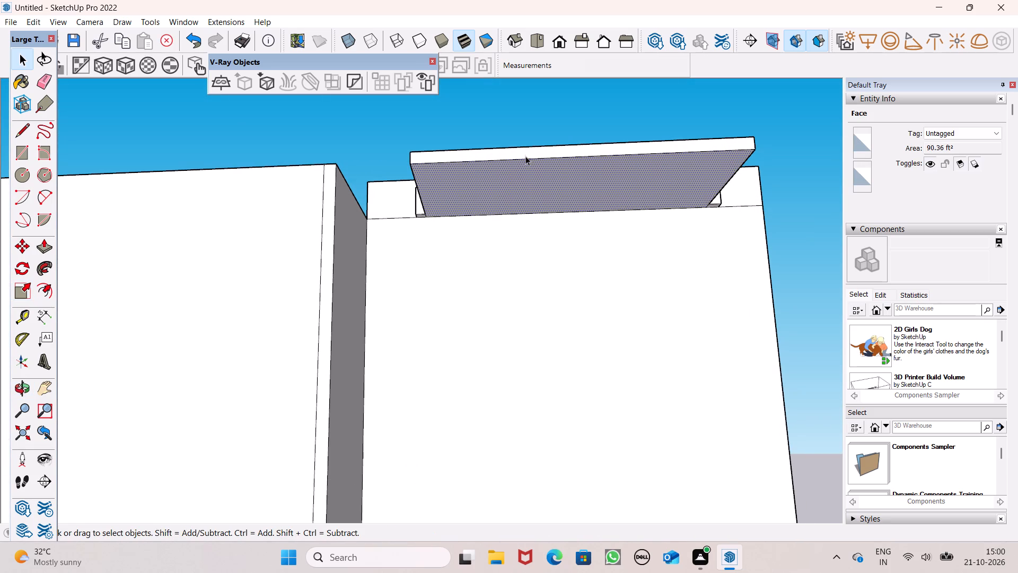
double_click(528, 151)
scroll(540, 157, "down", 3)
middle_click_drag(561, 174, 536, 341)
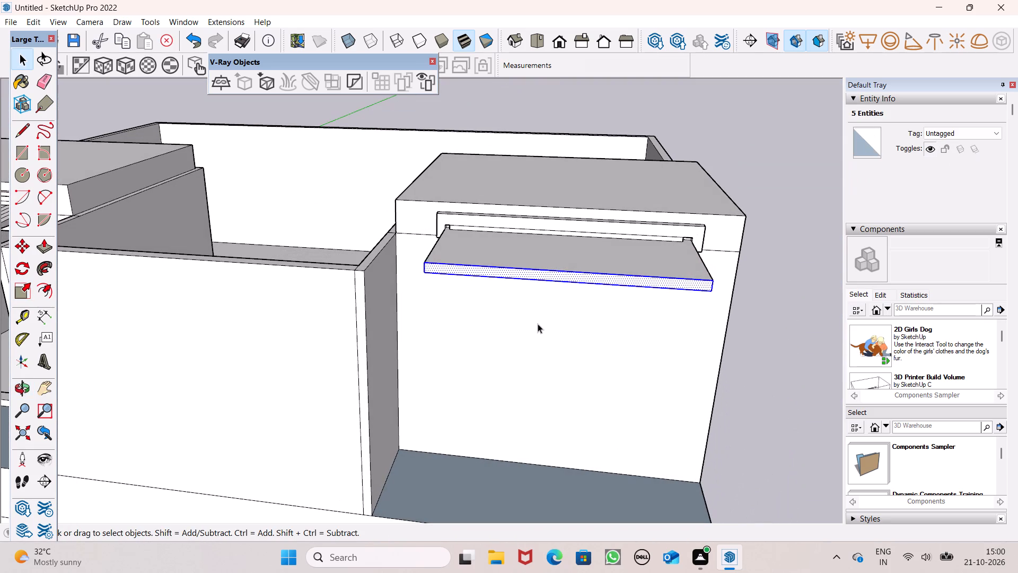
scroll(468, 291, "down", 2)
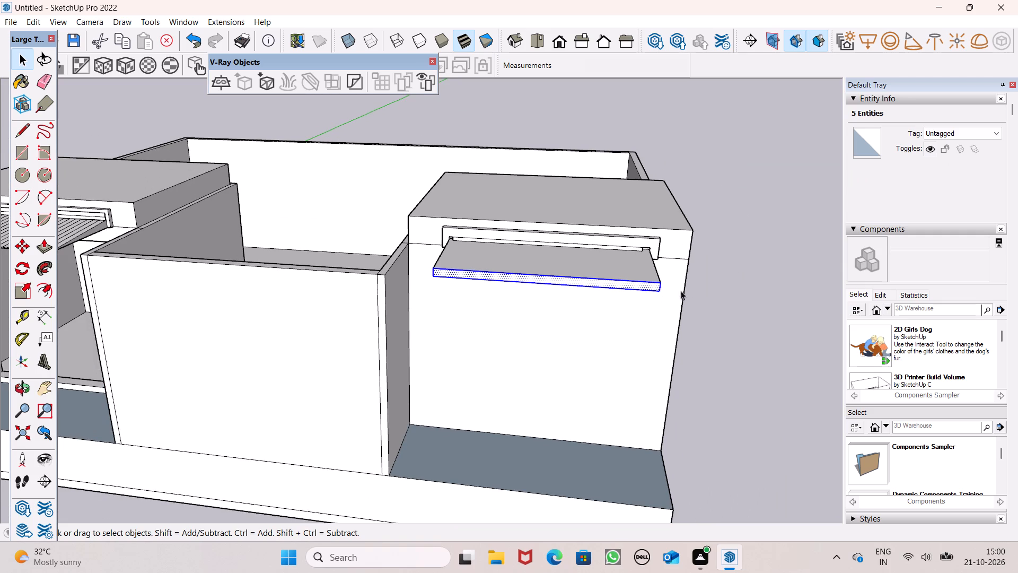
scroll(689, 300, "up", 2)
middle_click_drag(599, 287, 636, 268)
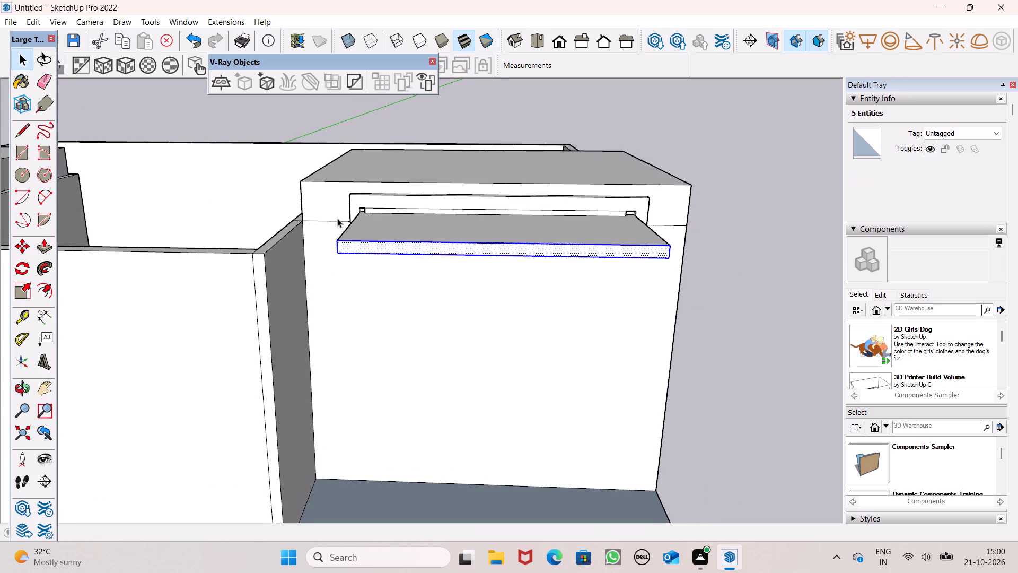
left_click(32, 291)
scroll(434, 264, "up", 1)
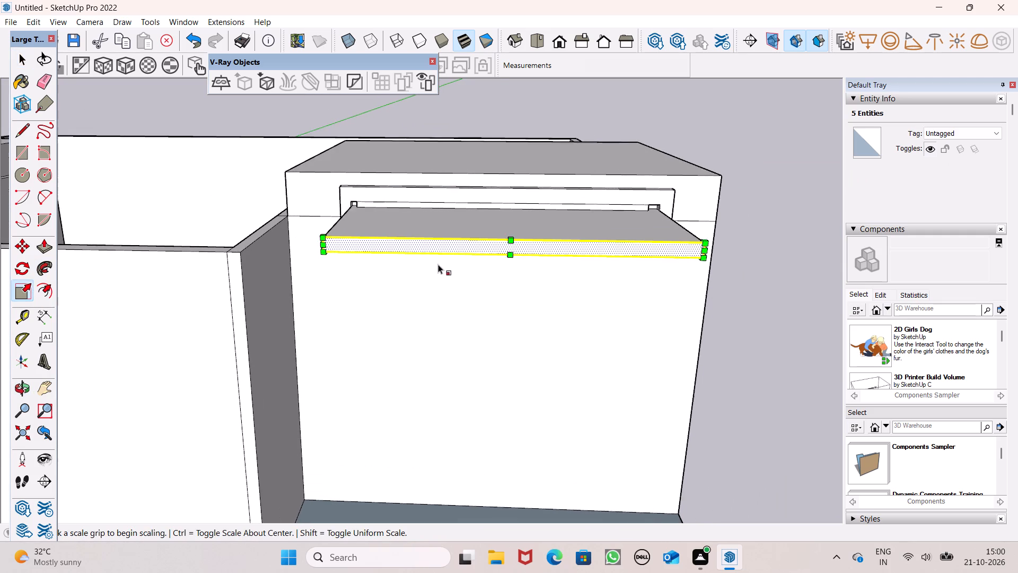
scroll(438, 264, "up", 1)
scroll(501, 258, "down", 2)
middle_click_drag(523, 263, 524, 307)
scroll(521, 305, "up", 4)
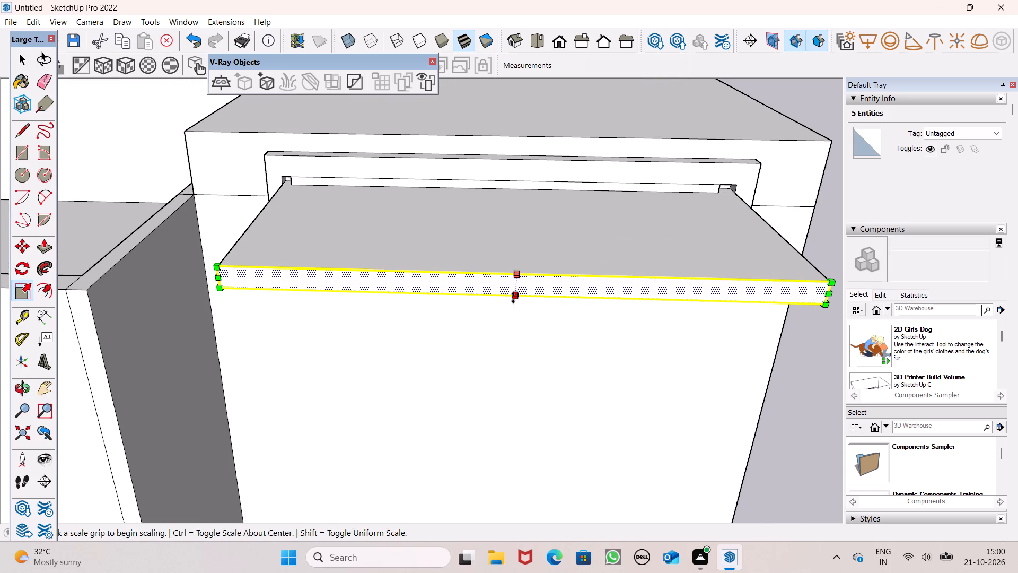
scroll(489, 277, "down", 3)
middle_click_drag(538, 320, 428, 265)
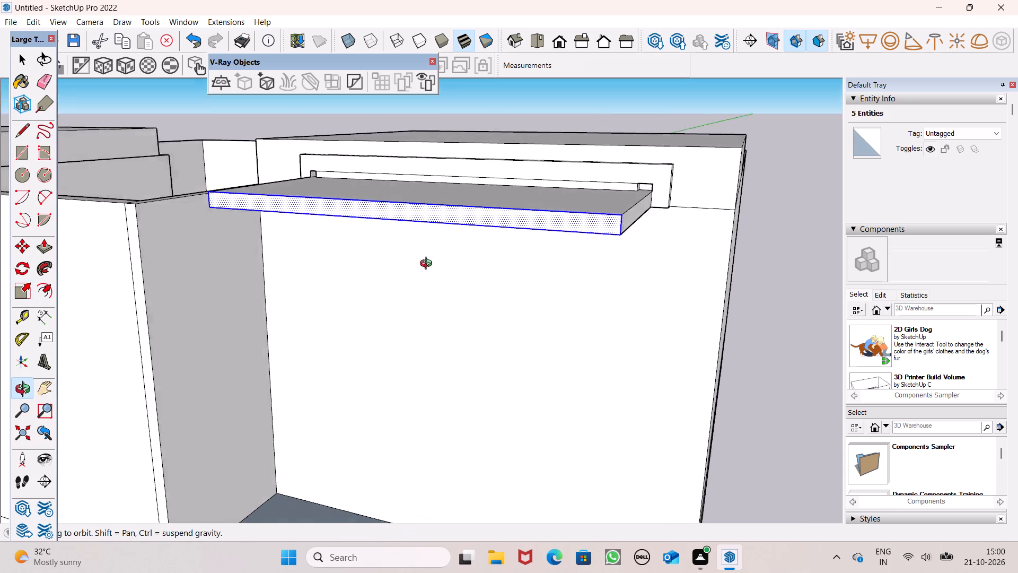
middle_click_drag(428, 265, 418, 274)
scroll(431, 274, "down", 2)
middle_click_drag(446, 288, 595, 271)
scroll(471, 255, "down", 3)
middle_click_drag(605, 297, 601, 297)
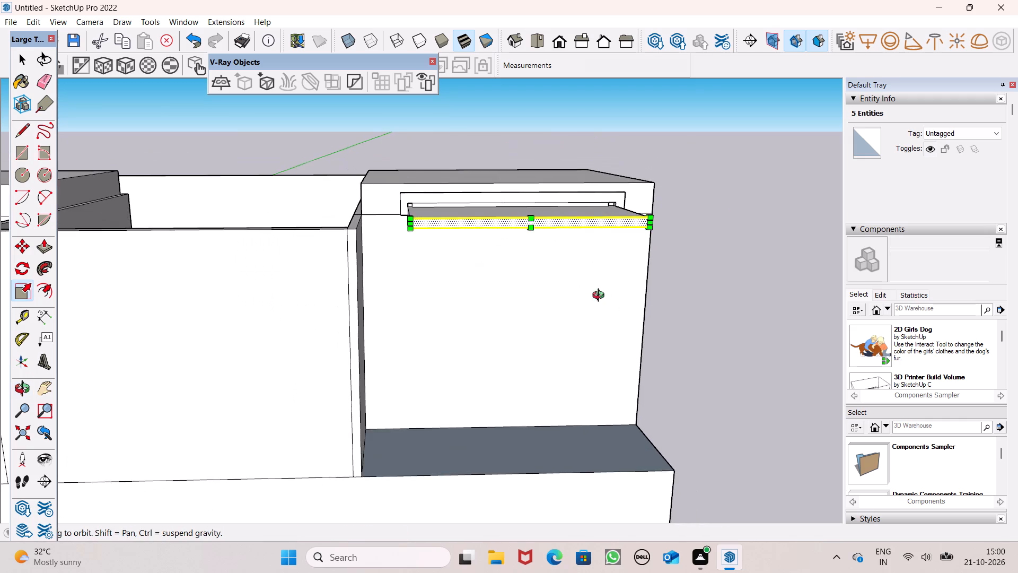
middle_click_drag(601, 297, 514, 306)
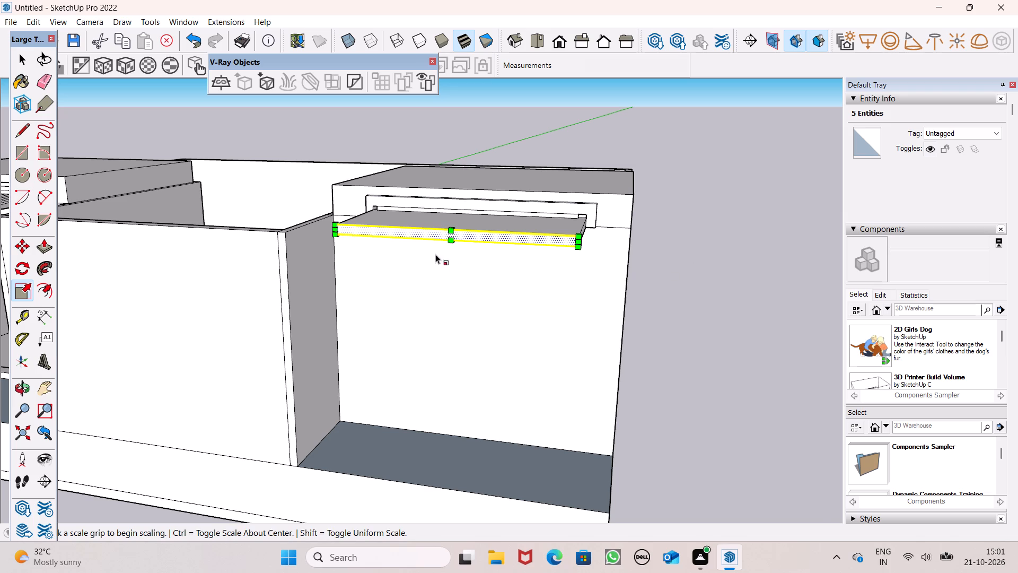
scroll(433, 254, "up", 7)
scroll(492, 212, "up", 3)
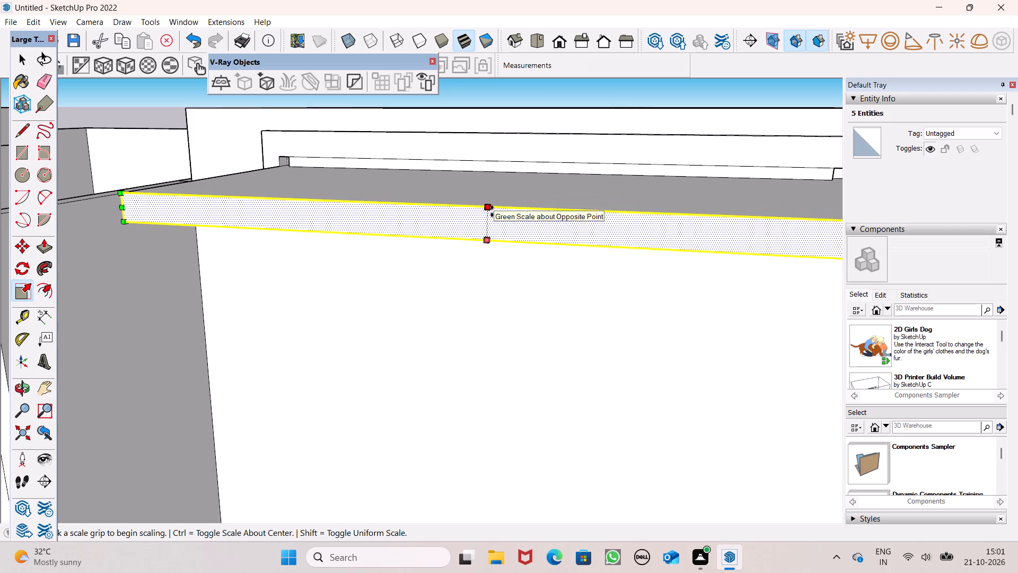
left_click_drag(488, 211, 492, 246)
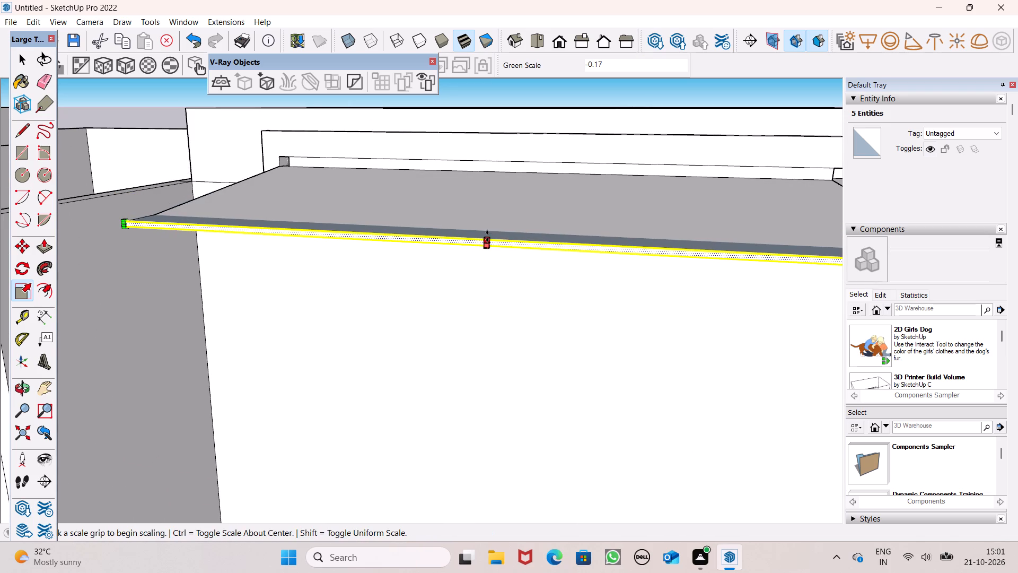
key("ctrl+z")
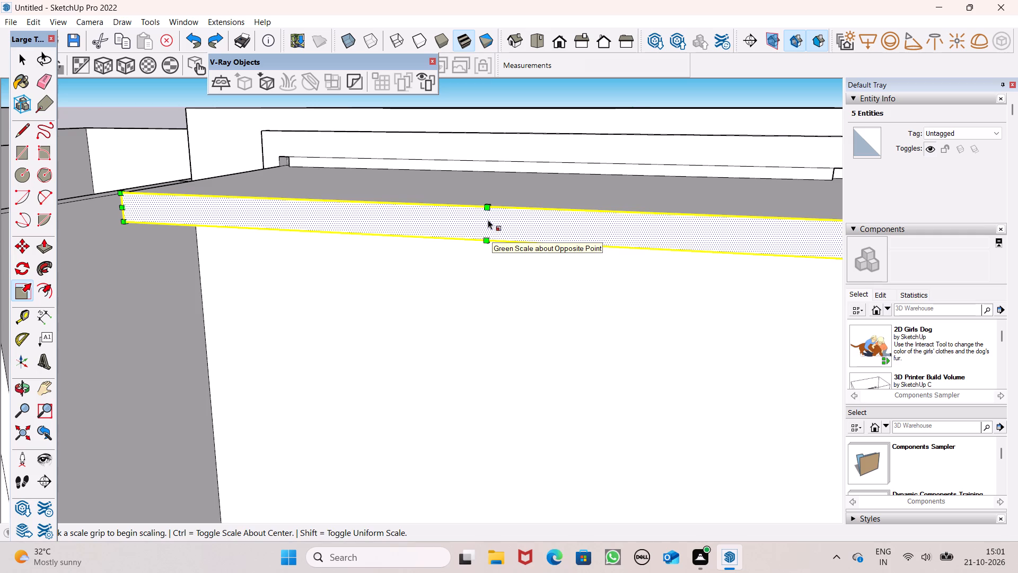
left_click_drag(488, 205, 490, 213)
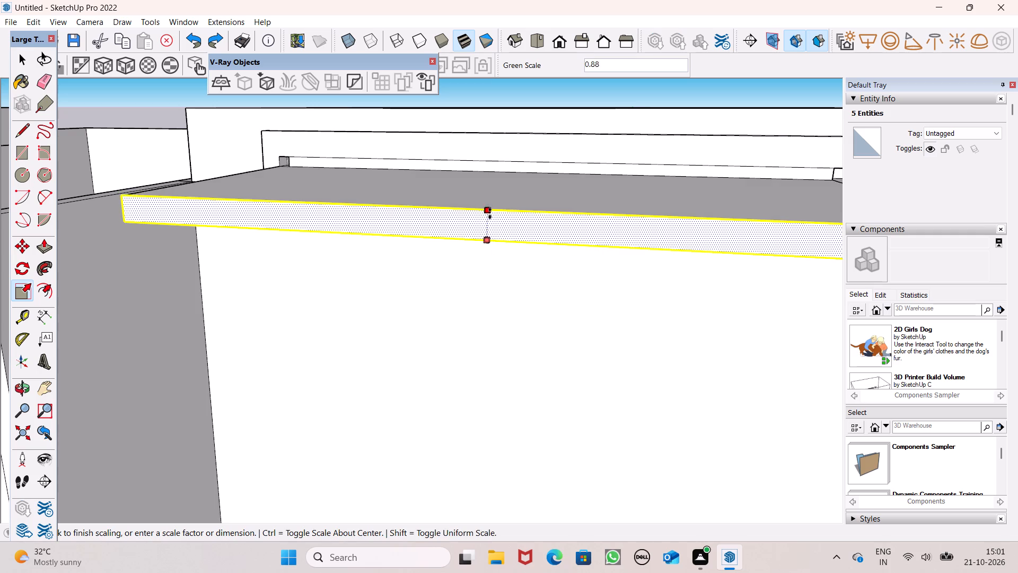
left_click_drag(490, 213, 493, 237)
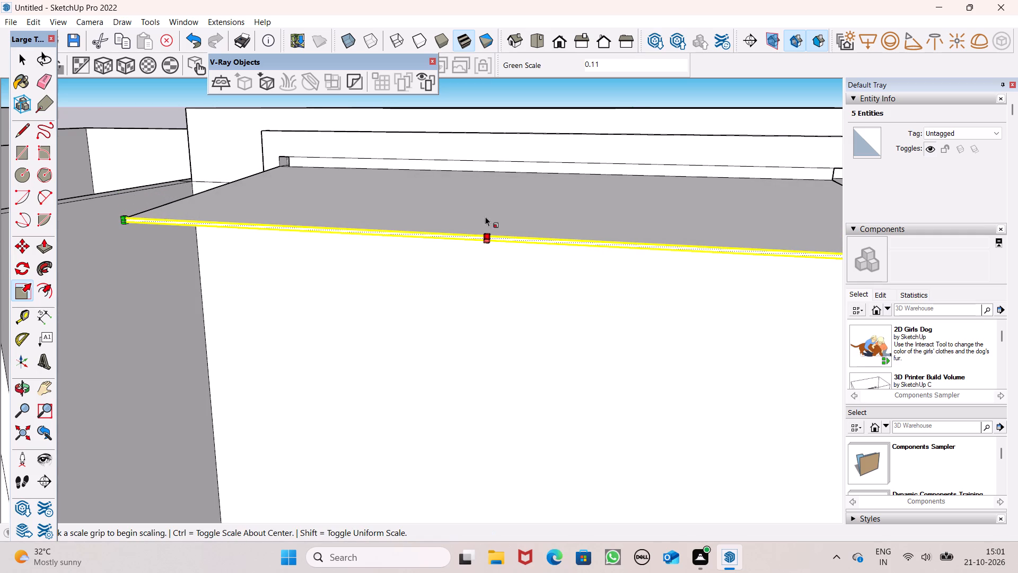
scroll(500, 204, "down", 6)
key("space")
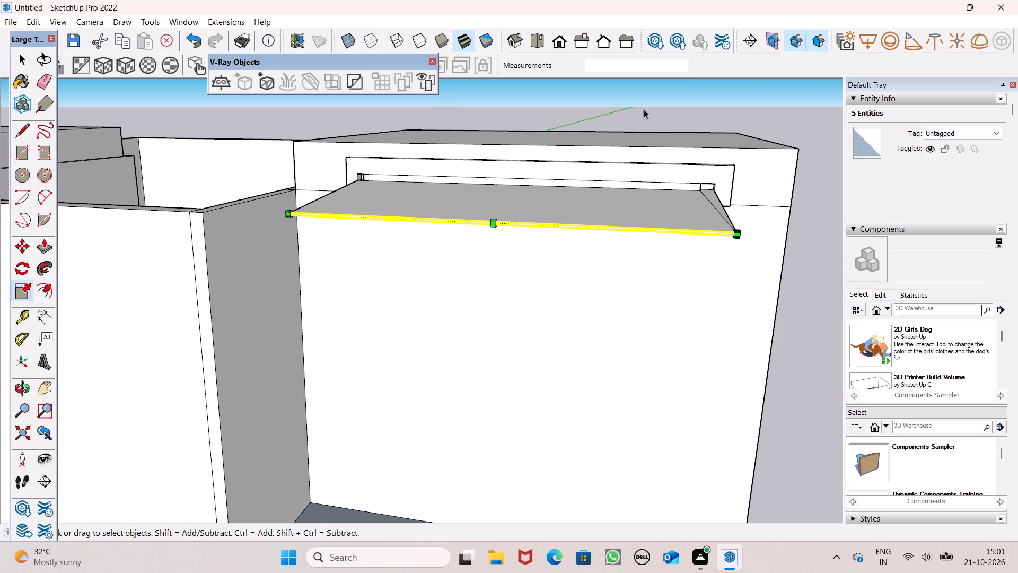
left_click(642, 109)
Examine the downward-sloping awning slab on the second block from the front and above, alongside the existing ribbed awning.
scroll(494, 188, "down", 2)
middle_click_drag(503, 225, 508, 242)
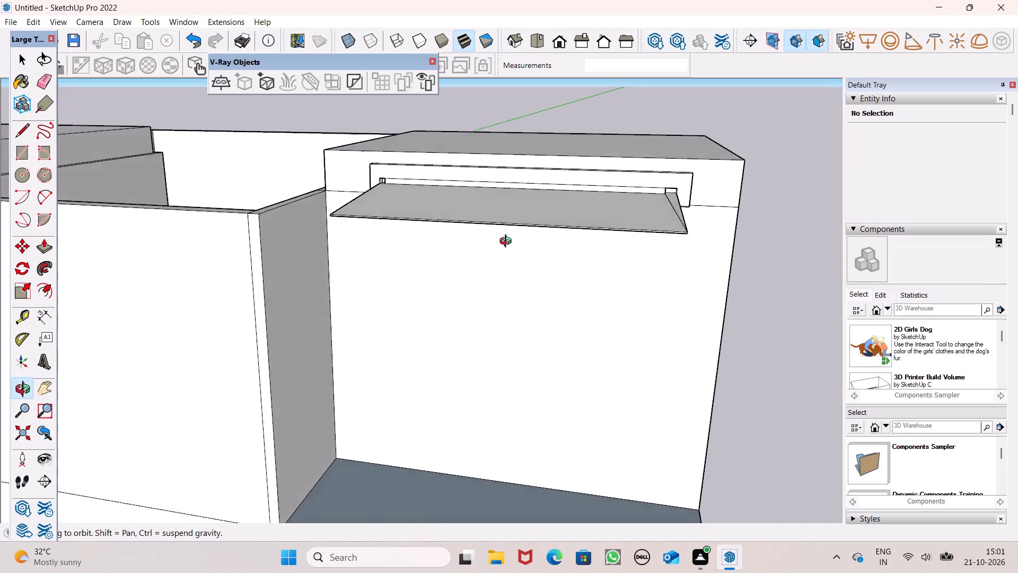
middle_click_drag(508, 242, 520, 335)
scroll(539, 297, "down", 5)
middle_click_drag(513, 332, 562, 223)
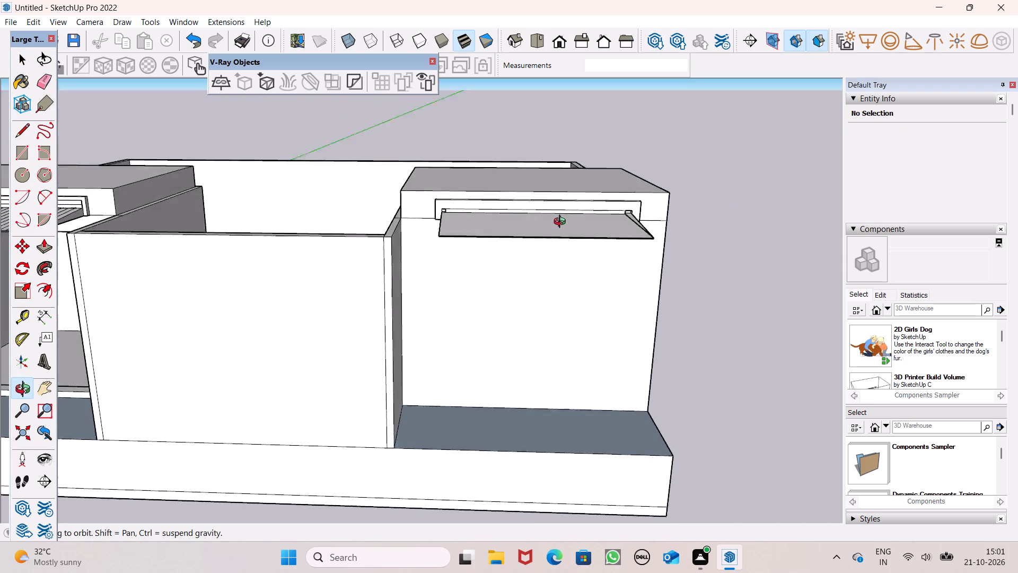
middle_click_drag(562, 223, 577, 218)
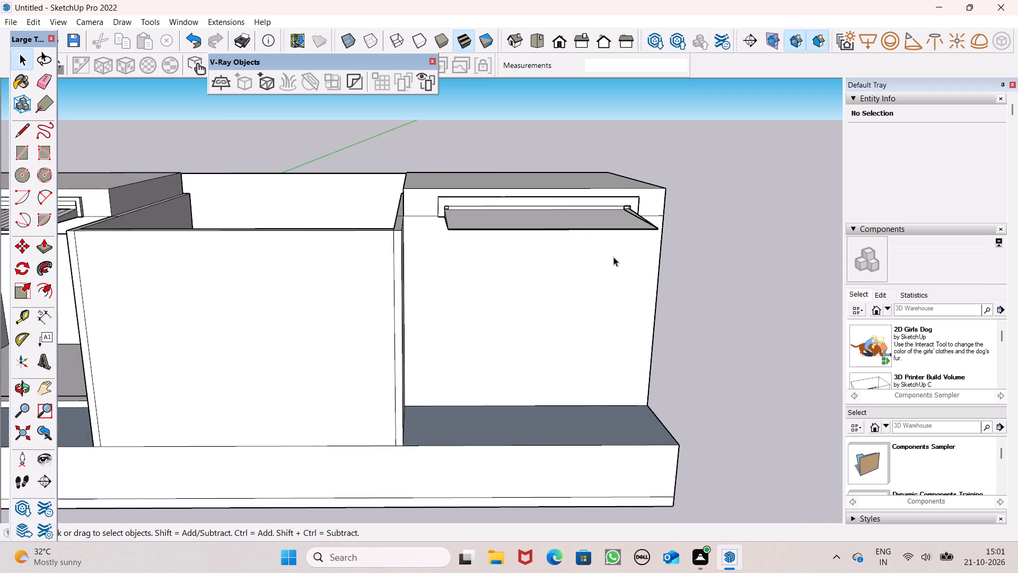
scroll(632, 290, "down", 2)
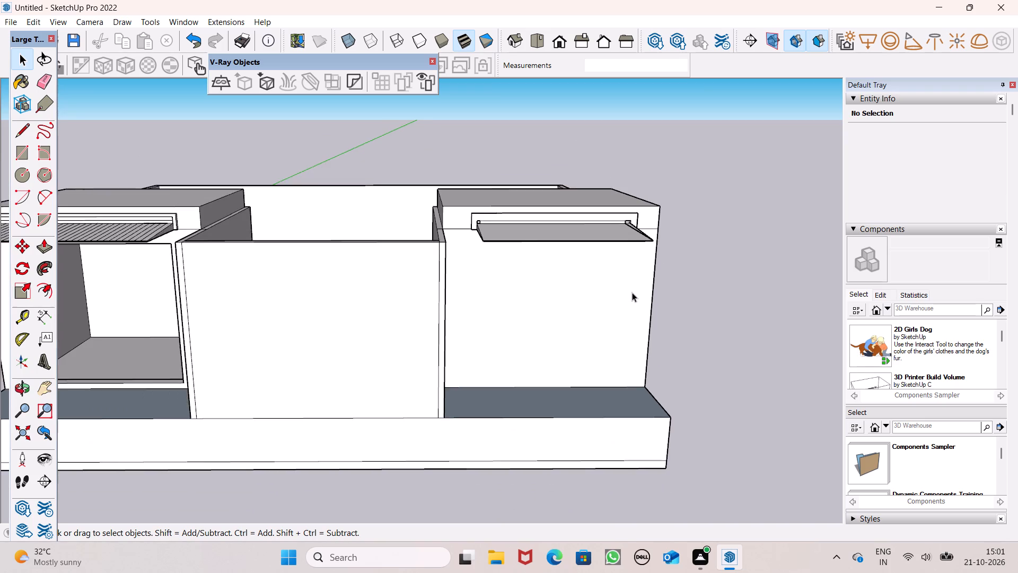
scroll(632, 292, "down", 1)
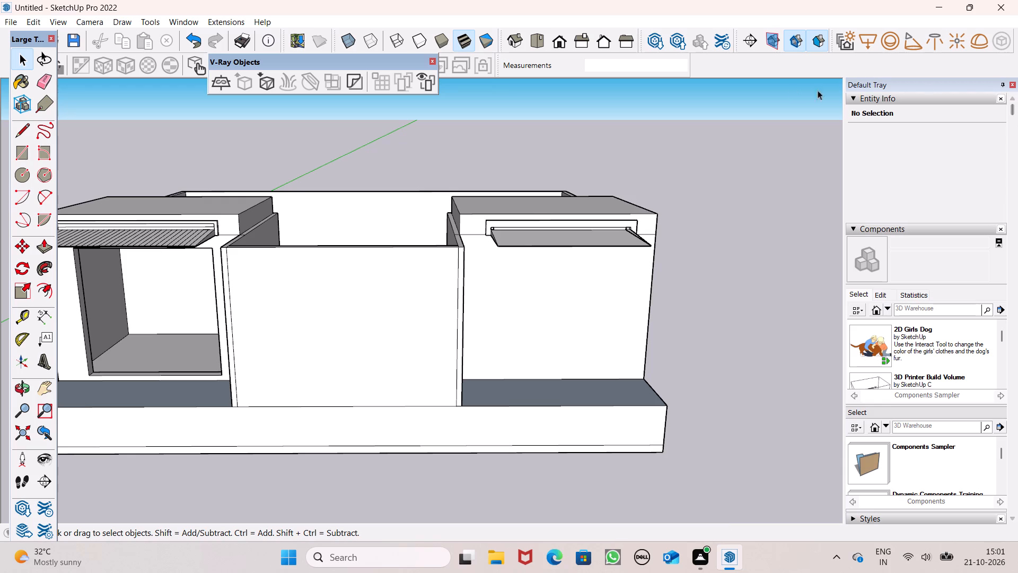
middle_click_drag(629, 290, 509, 496)
middle_click_drag(523, 371, 594, 424)
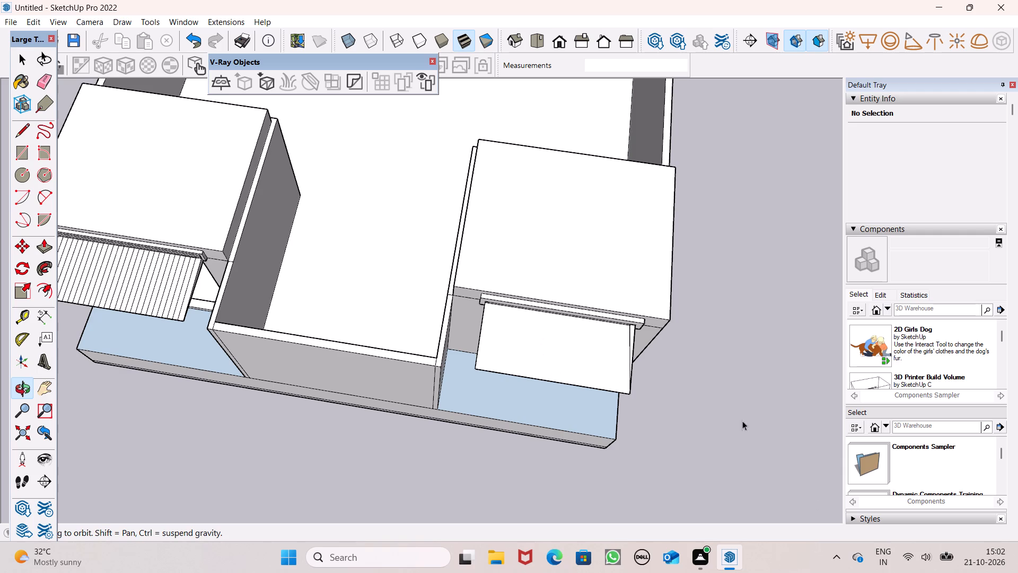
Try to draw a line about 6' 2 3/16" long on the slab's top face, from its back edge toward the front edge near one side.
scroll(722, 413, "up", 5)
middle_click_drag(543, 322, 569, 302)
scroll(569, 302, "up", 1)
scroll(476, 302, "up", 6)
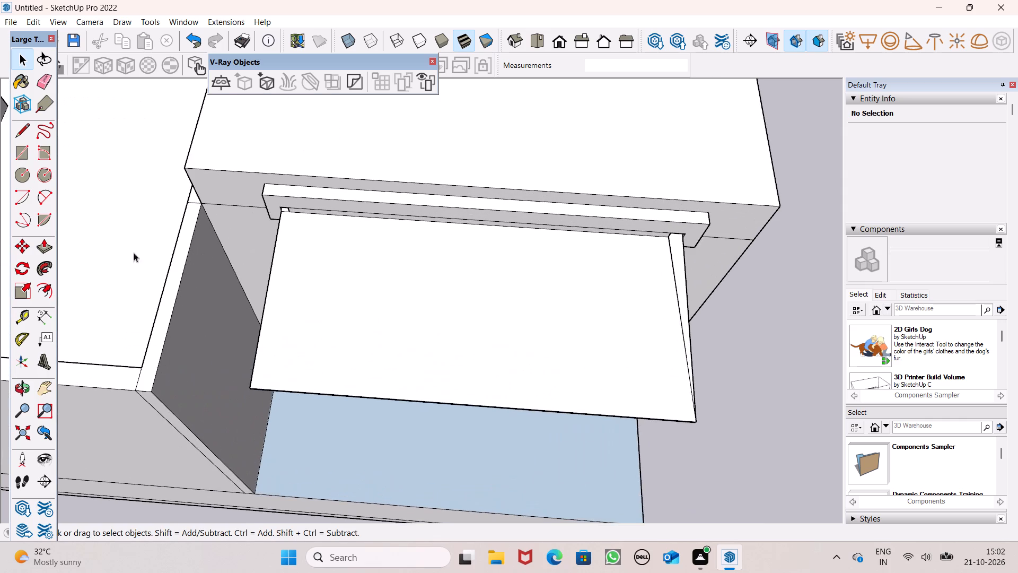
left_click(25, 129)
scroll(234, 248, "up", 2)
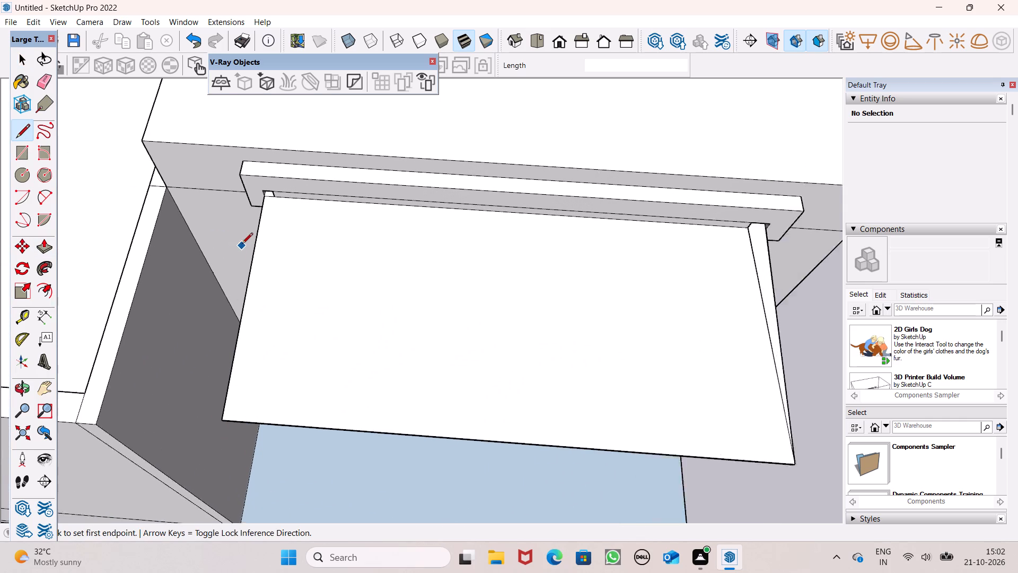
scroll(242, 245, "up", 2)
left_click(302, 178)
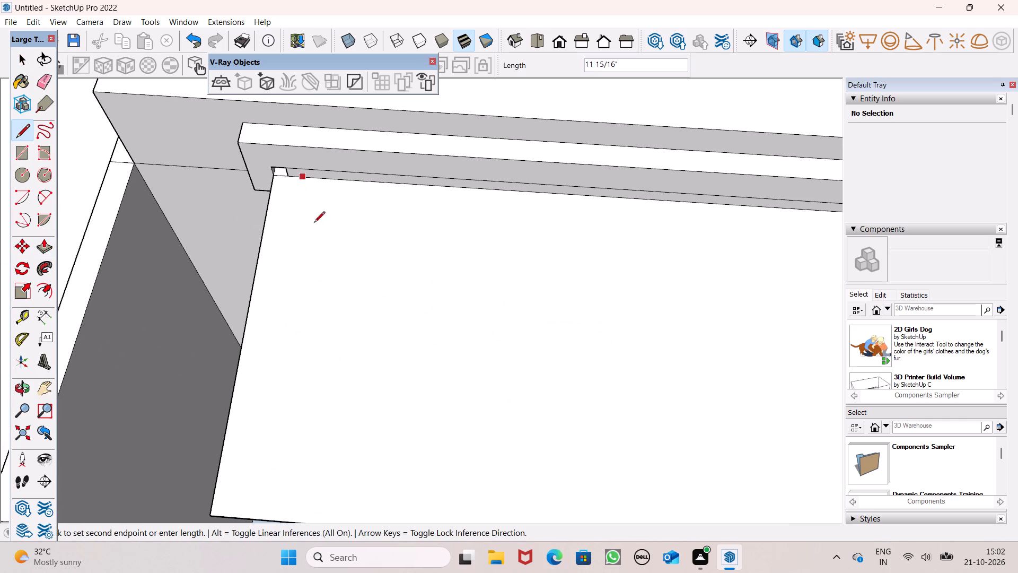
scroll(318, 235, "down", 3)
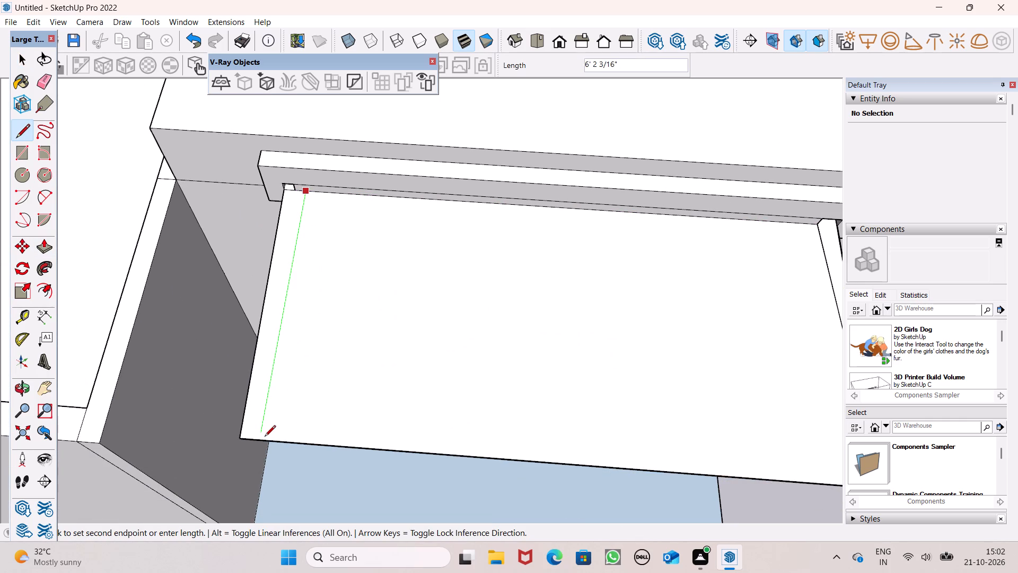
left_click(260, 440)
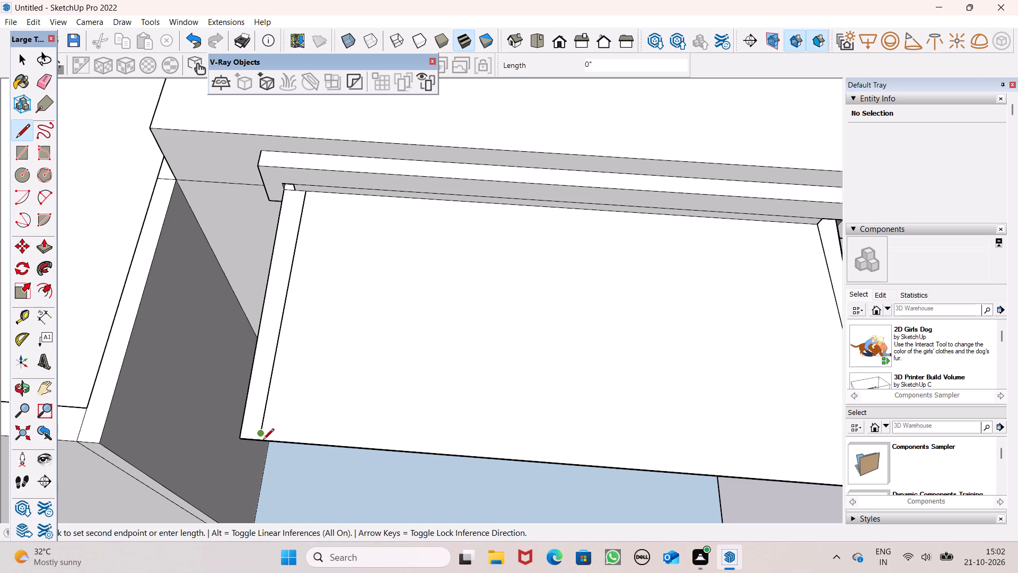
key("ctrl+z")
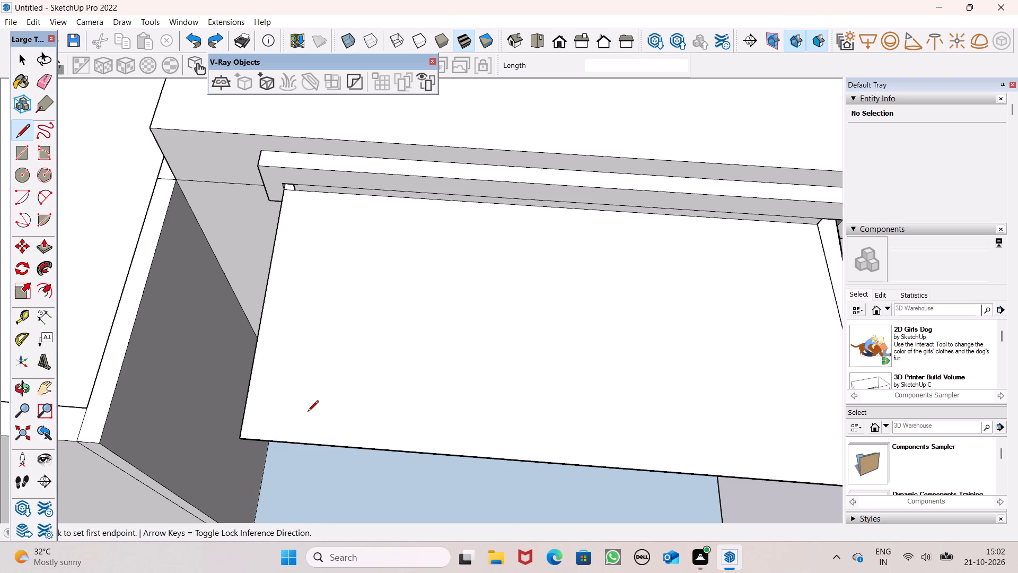
Draw a line about 6' 2 11/16" long on the slab's top face, from the small notch's corner at the back to the front edge.
scroll(365, 185, "down", 5)
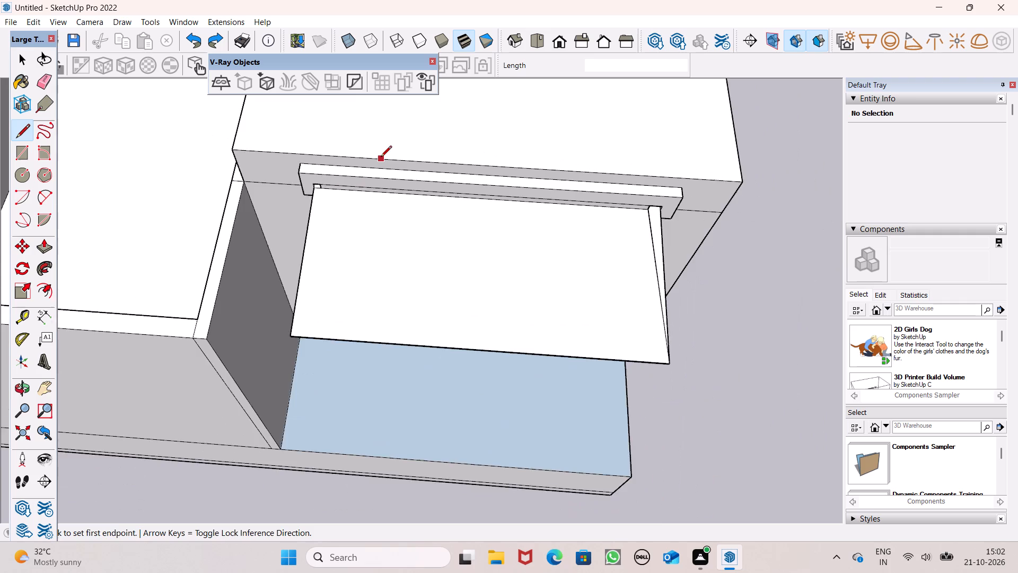
scroll(381, 158, "down", 2)
middle_click_drag(391, 222, 396, 276)
scroll(397, 274, "up", 1)
scroll(344, 274, "up", 5)
scroll(353, 224, "up", 1)
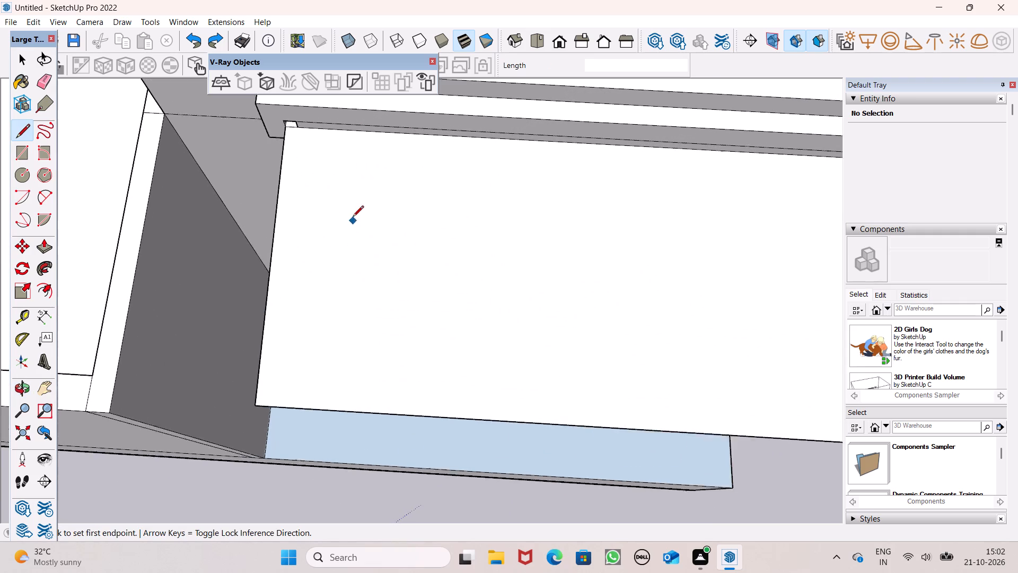
scroll(353, 218, "up", 1)
scroll(339, 204, "down", 7)
middle_click_drag(347, 223, 362, 263)
scroll(342, 256, "up", 2)
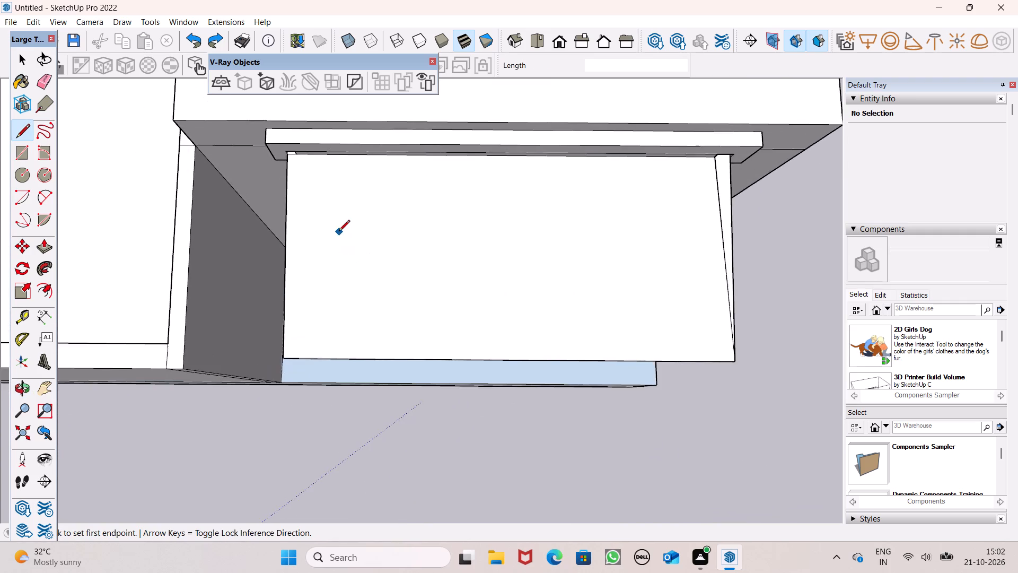
scroll(339, 232, "up", 2)
scroll(326, 136, "up", 2)
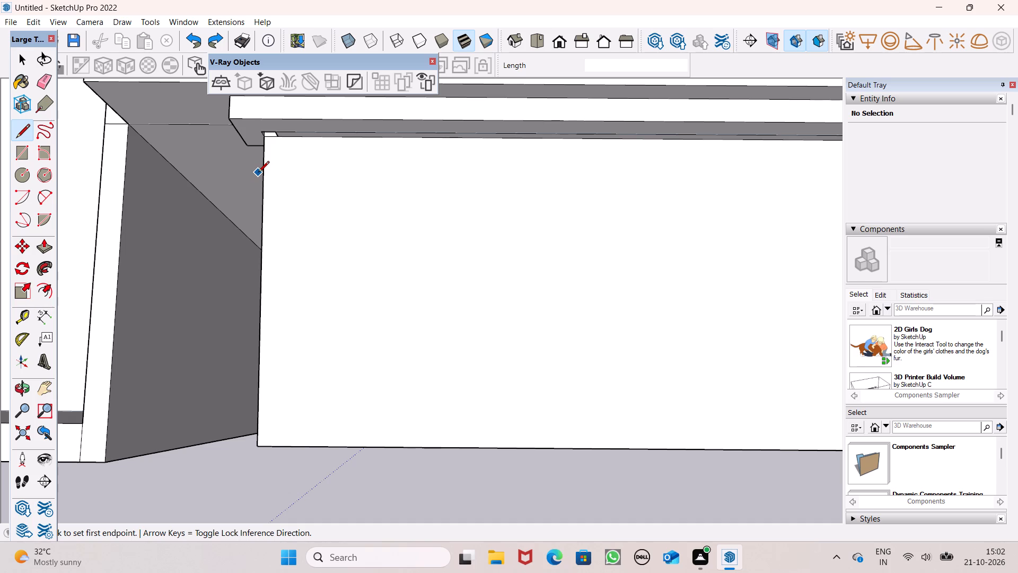
scroll(371, 78, "down", 3)
left_click(284, 137)
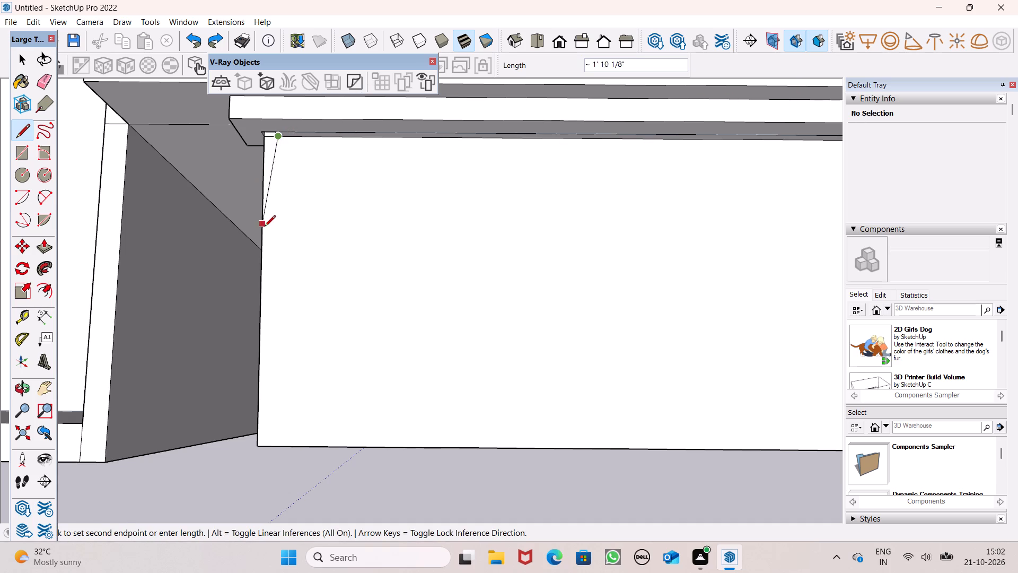
left_click(274, 445)
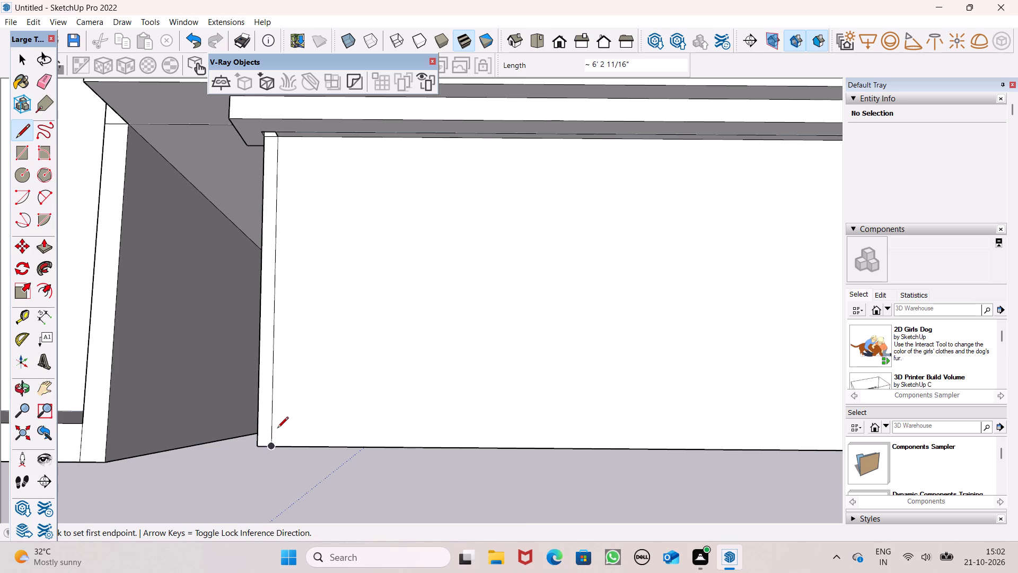
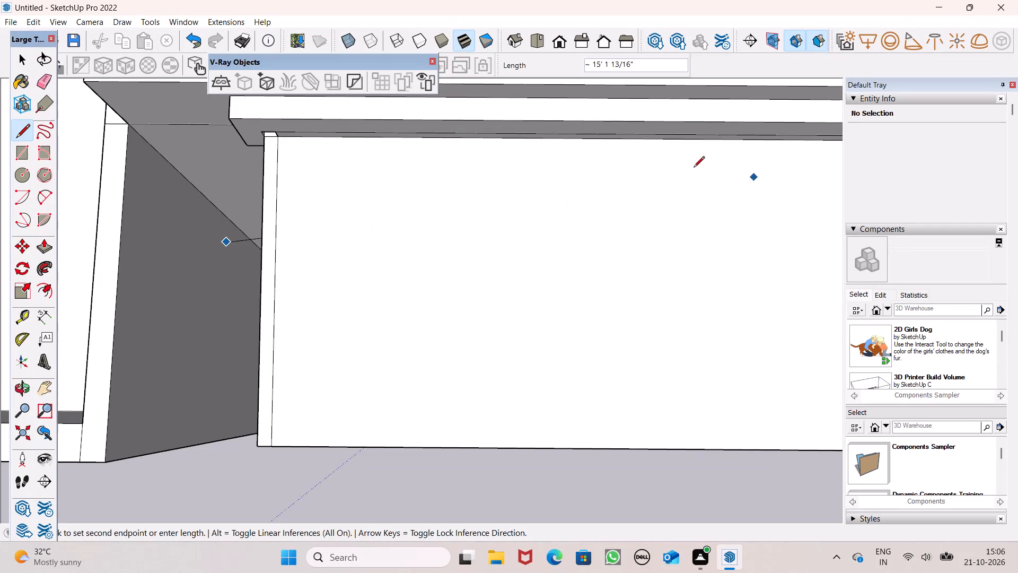
Drop the pending line and examine the new awning slab on the second block from the front and above.
scroll(512, 204, "down", 4)
scroll(406, 229, "down", 5)
middle_click_drag(411, 292, 422, 362)
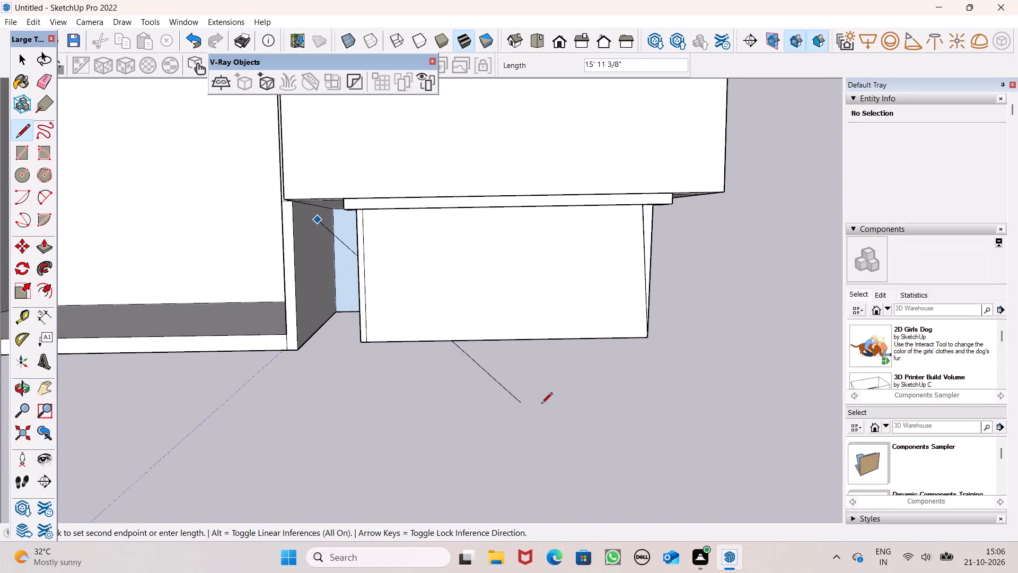
key("space")
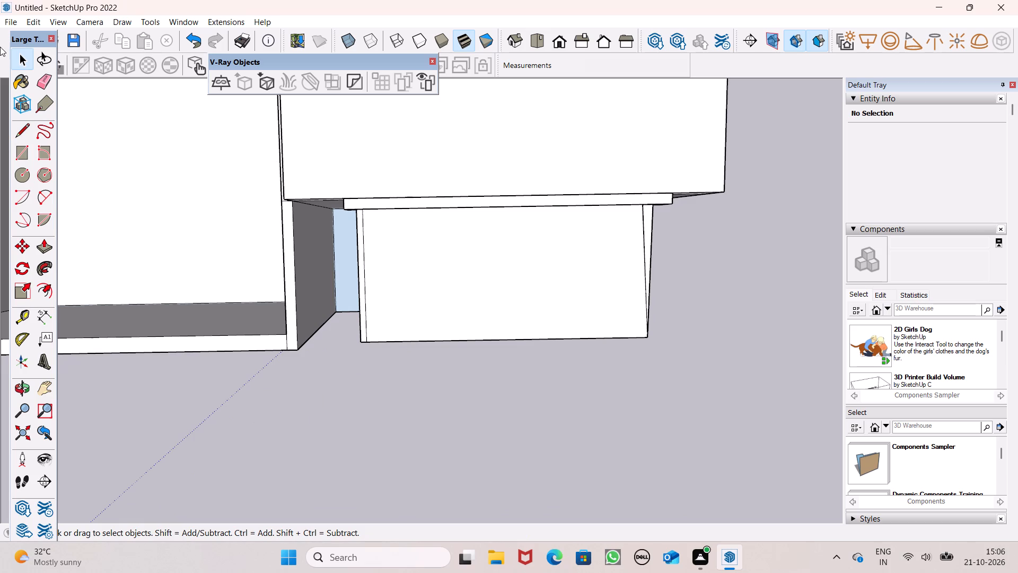
scroll(370, 293, "down", 4)
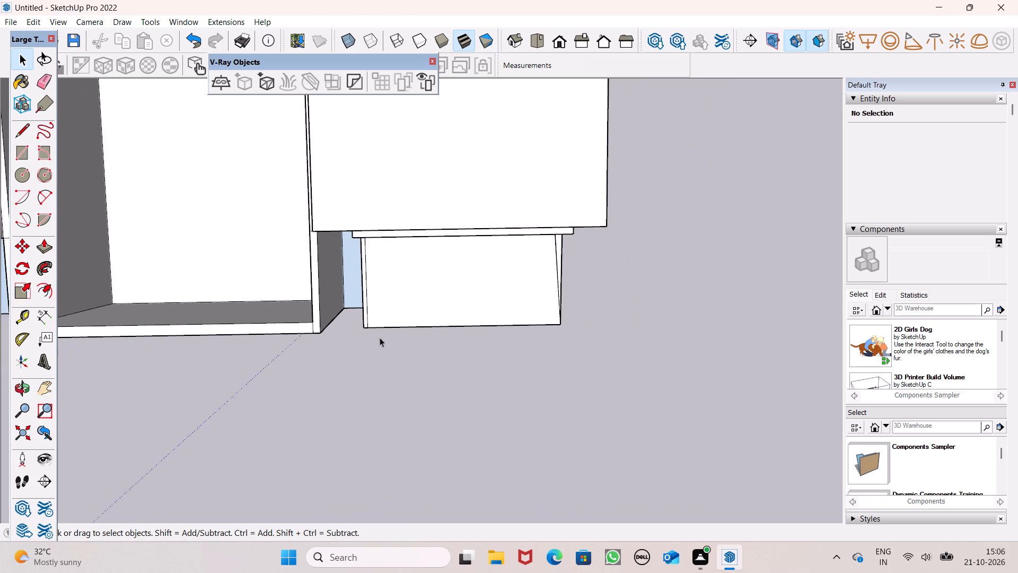
middle_click_drag(380, 335, 423, 31)
scroll(423, 31, "up", 1)
middle_click_drag(490, 232, 492, 156)
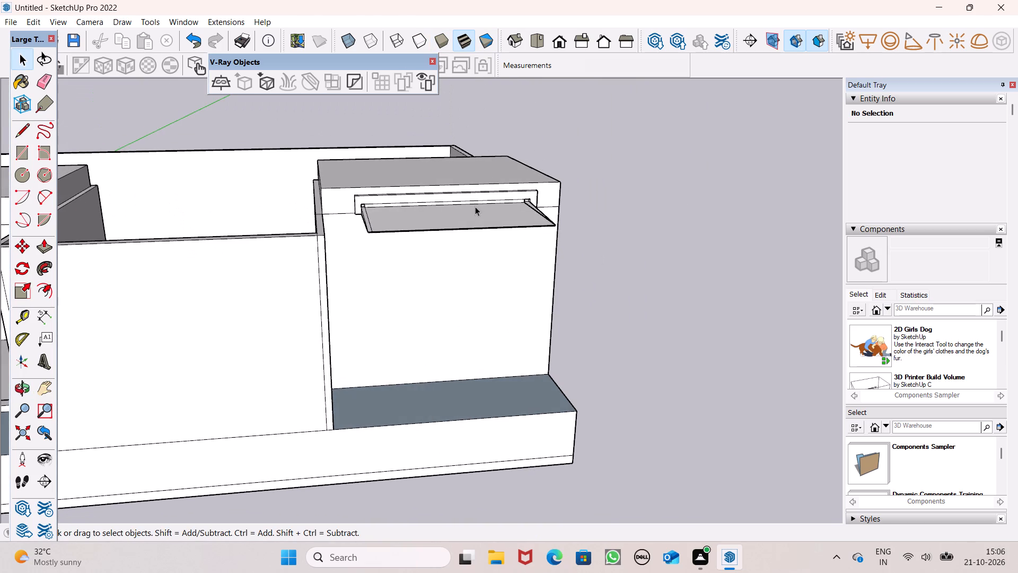
middle_click_drag(455, 308, 390, 289)
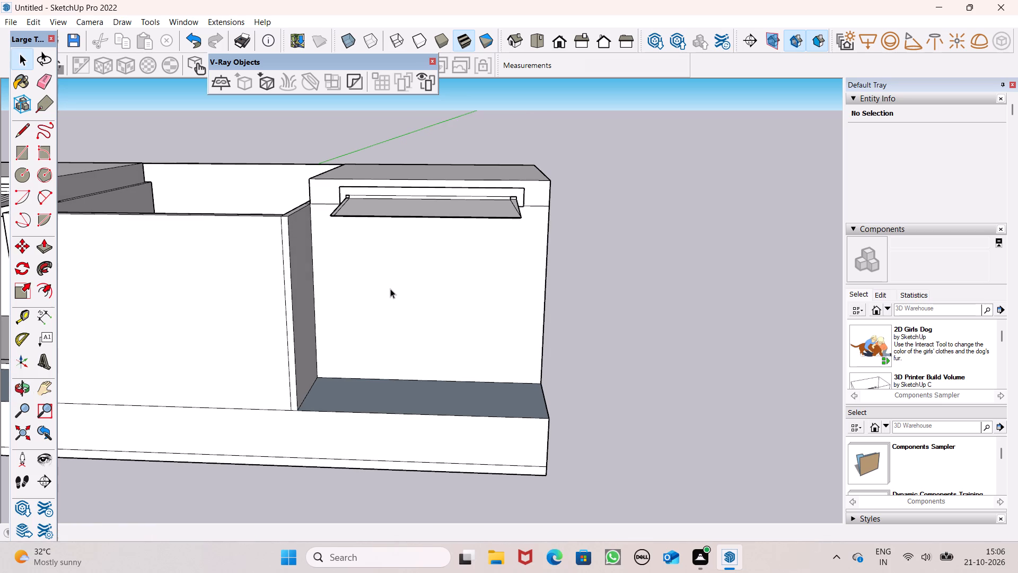
scroll(410, 265, "down", 1)
middle_click_drag(376, 283, 393, 257)
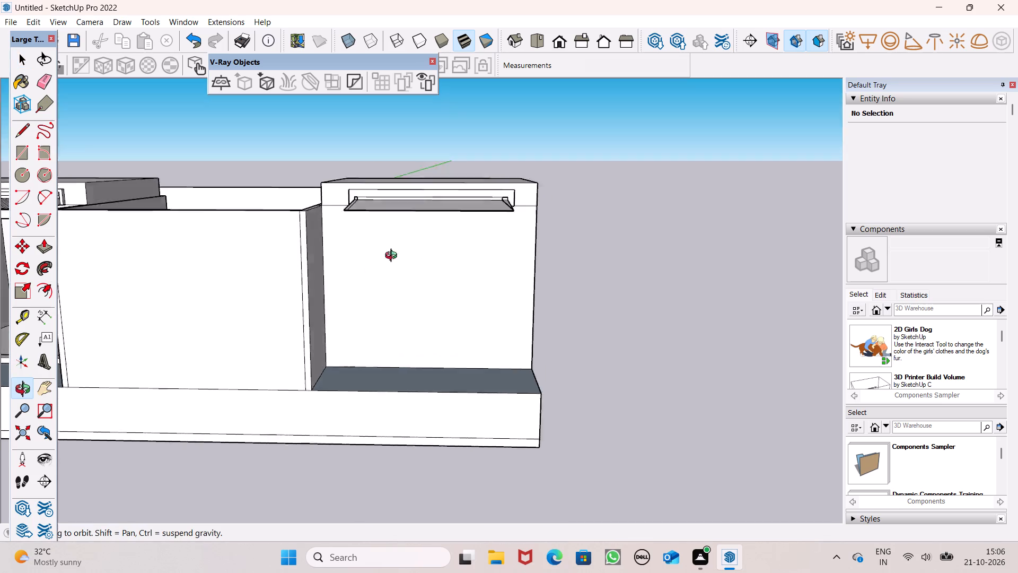
middle_click_drag(393, 257, 459, 422)
middle_click_drag(527, 396, 475, 446)
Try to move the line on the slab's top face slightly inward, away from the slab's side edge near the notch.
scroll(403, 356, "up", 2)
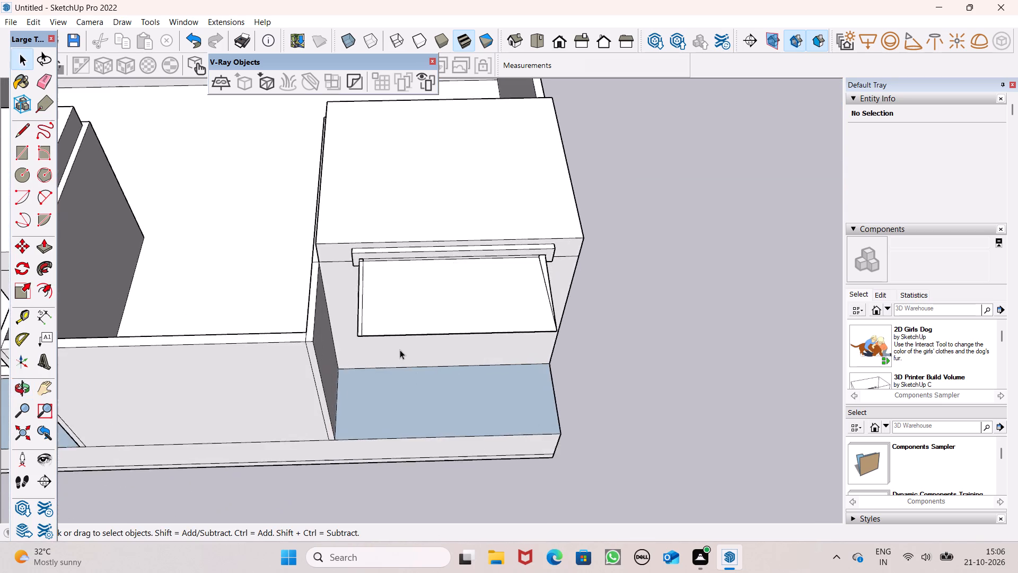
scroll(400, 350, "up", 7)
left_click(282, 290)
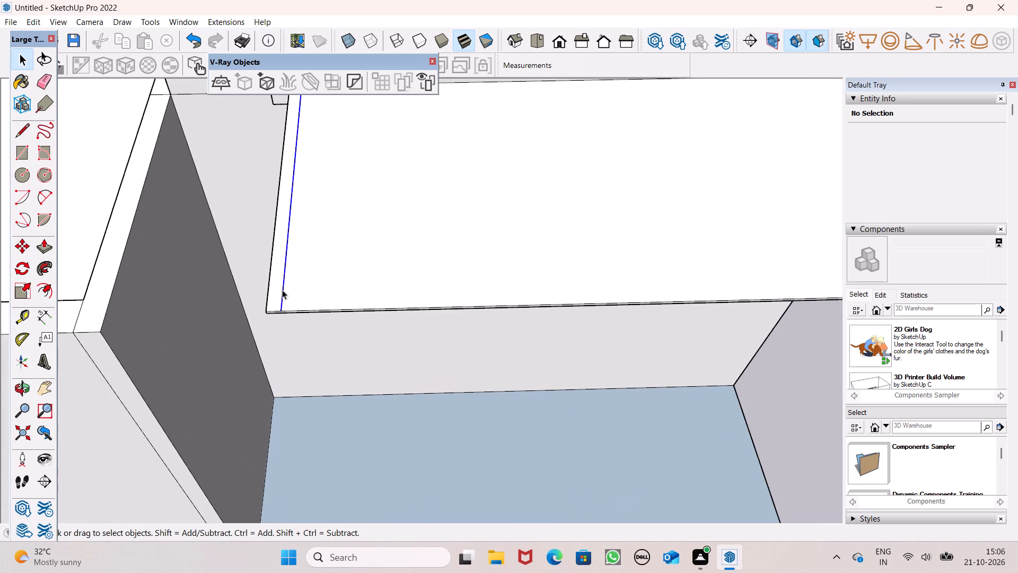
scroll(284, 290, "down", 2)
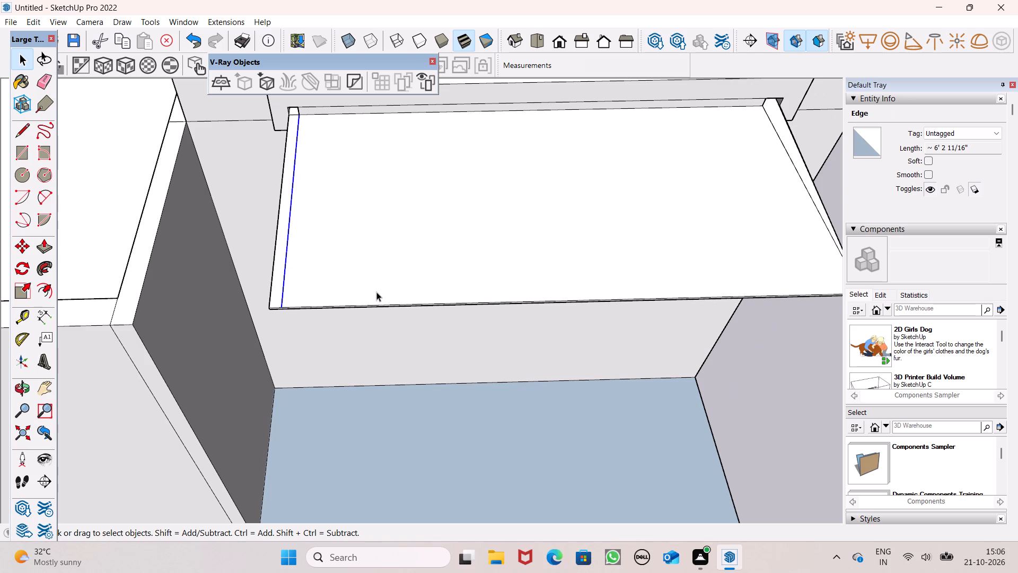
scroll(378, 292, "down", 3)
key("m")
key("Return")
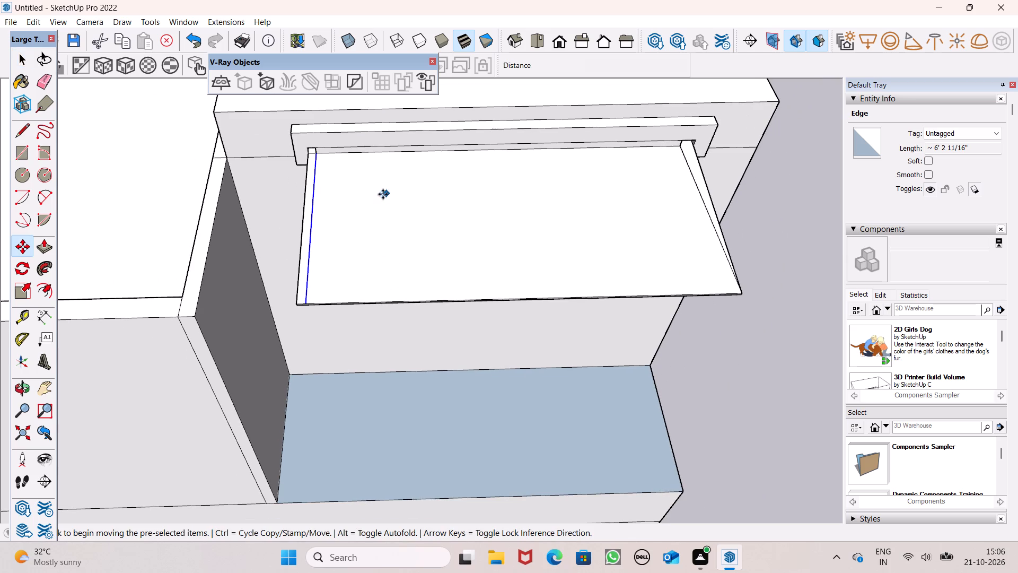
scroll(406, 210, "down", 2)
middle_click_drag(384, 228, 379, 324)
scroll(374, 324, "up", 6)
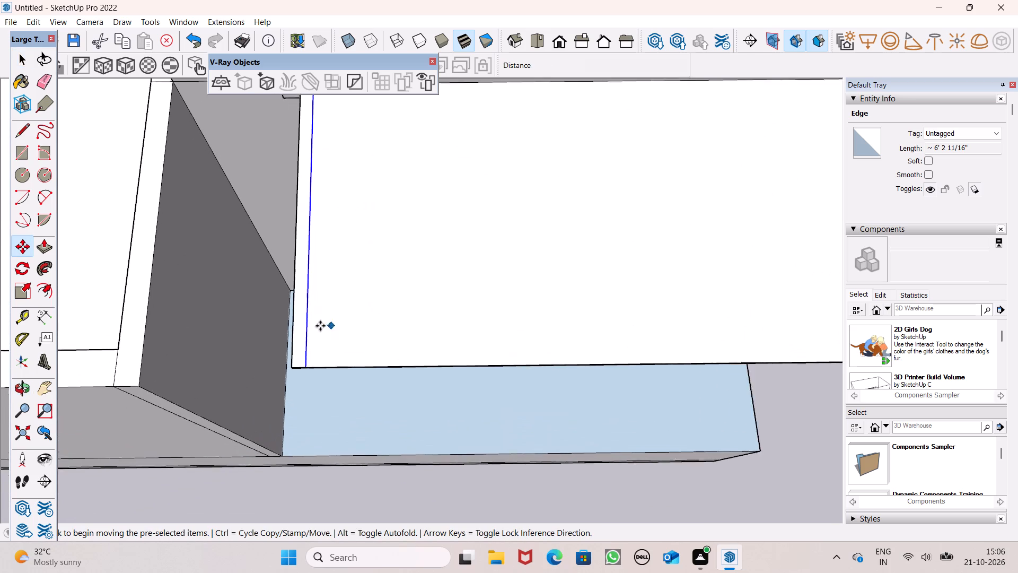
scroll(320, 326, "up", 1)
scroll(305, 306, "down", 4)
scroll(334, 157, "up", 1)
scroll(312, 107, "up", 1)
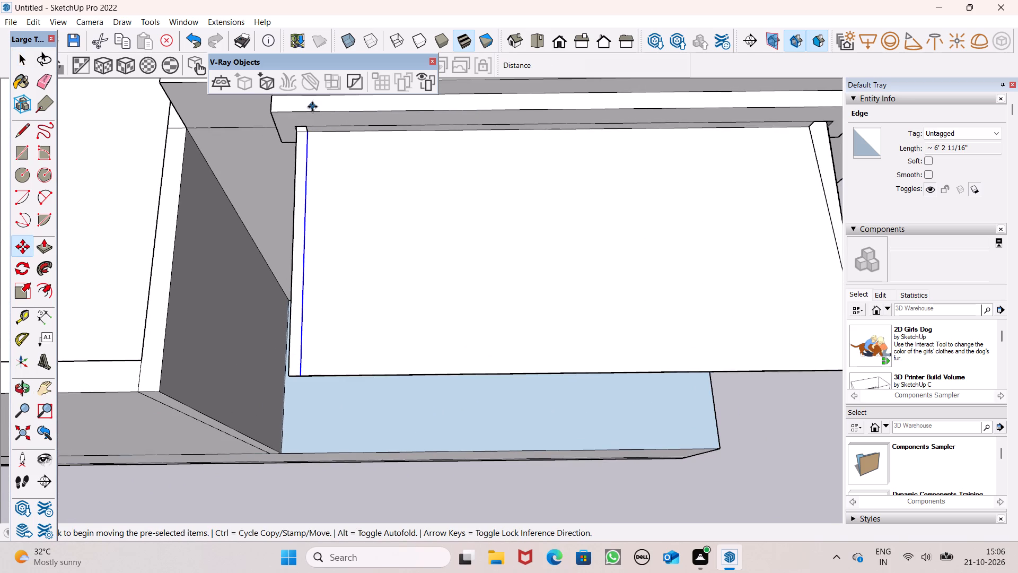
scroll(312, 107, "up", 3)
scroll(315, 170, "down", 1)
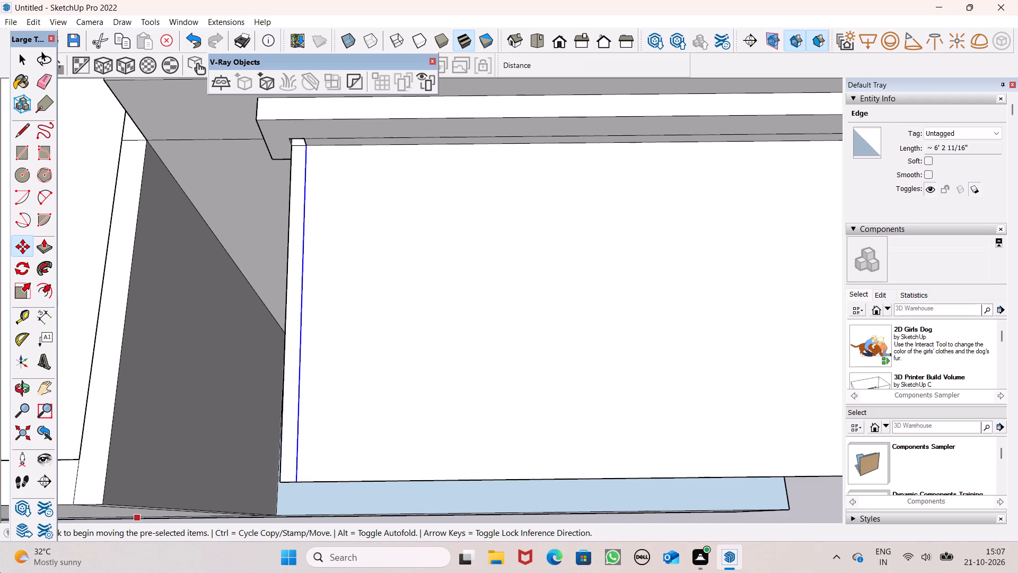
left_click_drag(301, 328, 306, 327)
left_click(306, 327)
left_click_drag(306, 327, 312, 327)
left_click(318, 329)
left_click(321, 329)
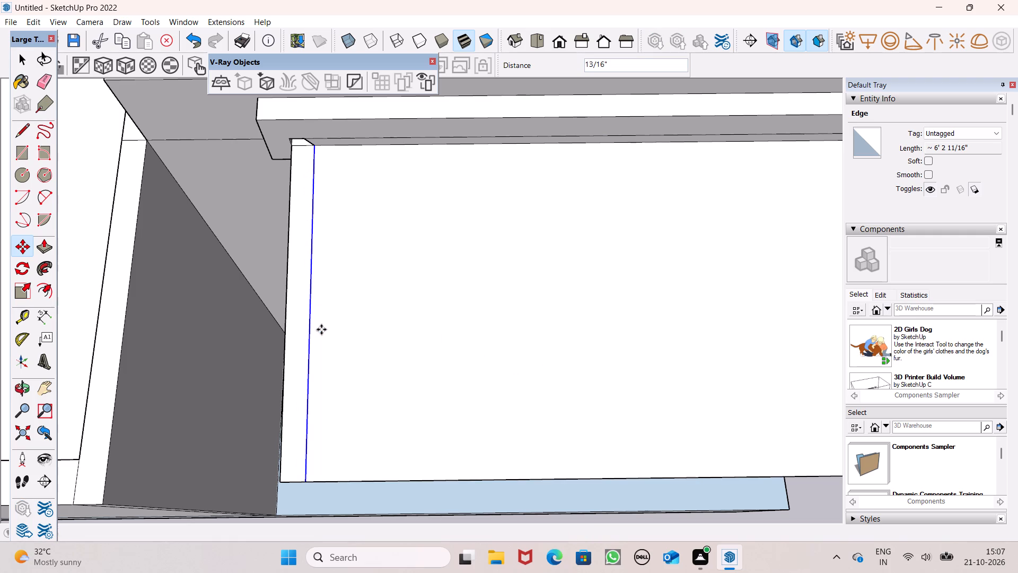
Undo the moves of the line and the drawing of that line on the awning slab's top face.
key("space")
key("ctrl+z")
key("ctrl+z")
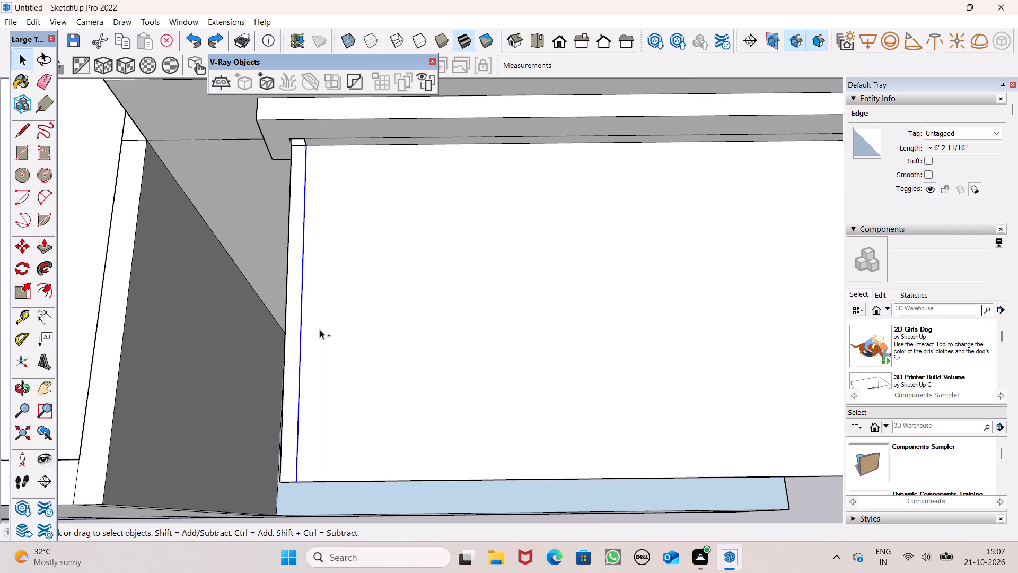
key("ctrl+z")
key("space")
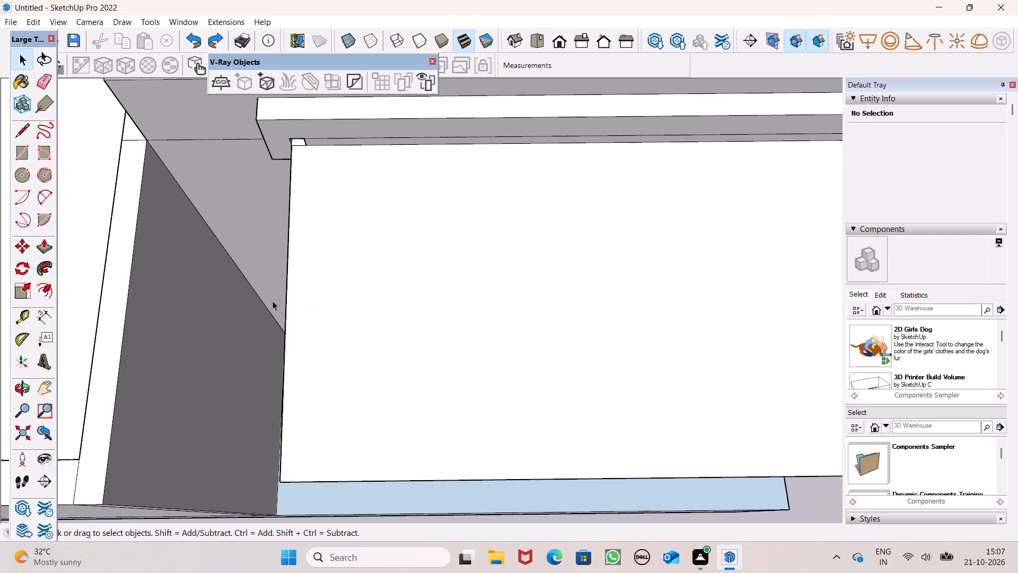
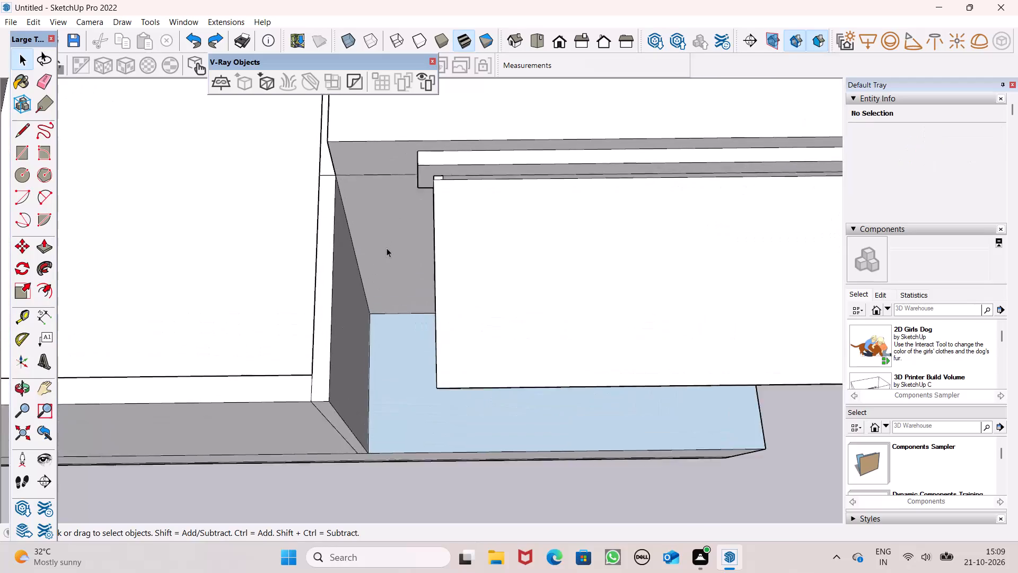
Examine the new awning slab on the second block from above and from the side.
scroll(323, 302, "down", 3)
middle_click_drag(549, 344, 534, 298)
scroll(510, 271, "up", 1)
scroll(454, 277, "down", 2)
scroll(705, 264, "up", 6)
scroll(554, 228, "down", 3)
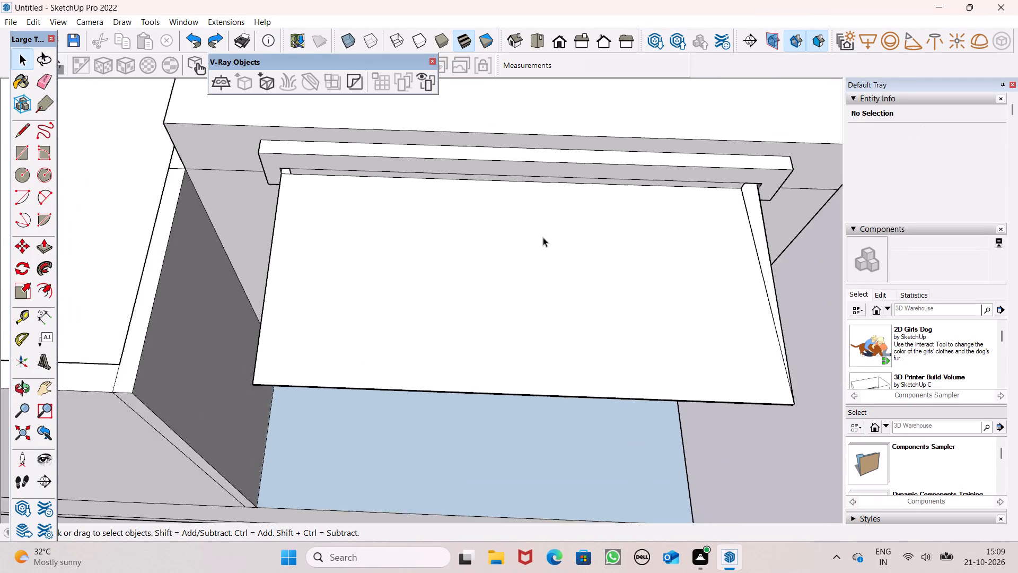
scroll(543, 237, "down", 2)
middle_click_drag(692, 268, 324, 7)
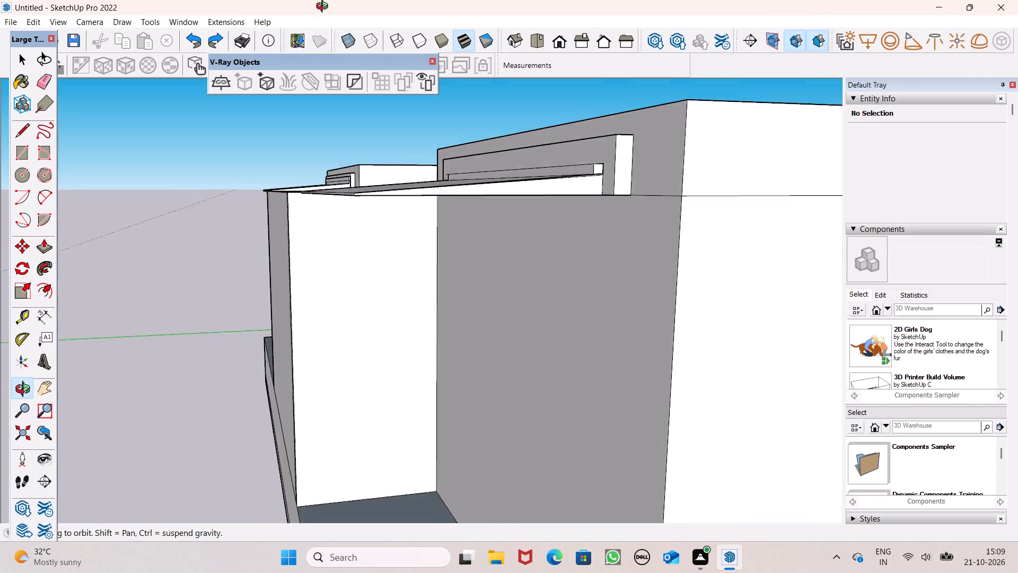
middle_click_drag(324, 7, 322, 60)
scroll(487, 243, "up", 1)
scroll(475, 226, "down", 2)
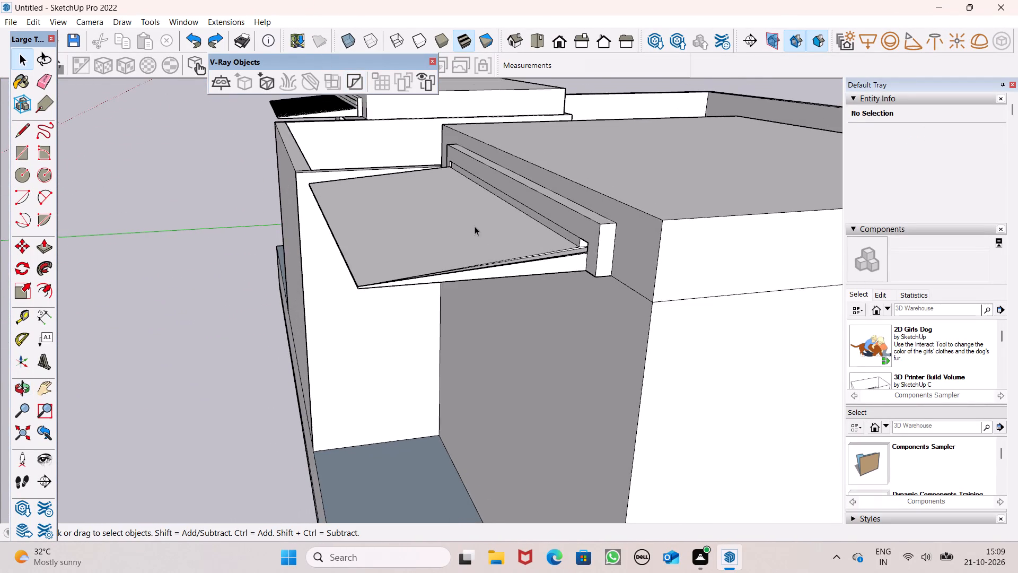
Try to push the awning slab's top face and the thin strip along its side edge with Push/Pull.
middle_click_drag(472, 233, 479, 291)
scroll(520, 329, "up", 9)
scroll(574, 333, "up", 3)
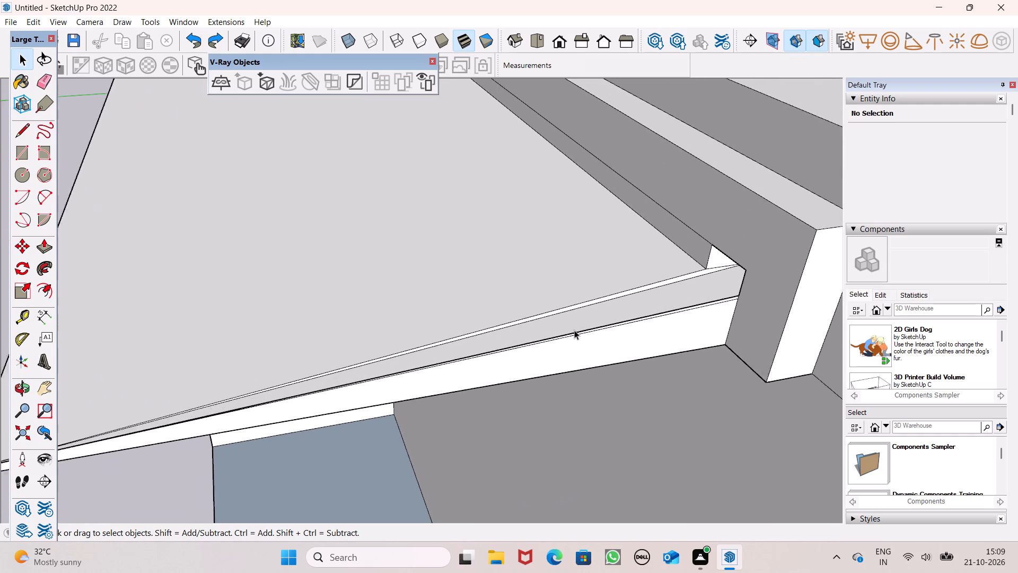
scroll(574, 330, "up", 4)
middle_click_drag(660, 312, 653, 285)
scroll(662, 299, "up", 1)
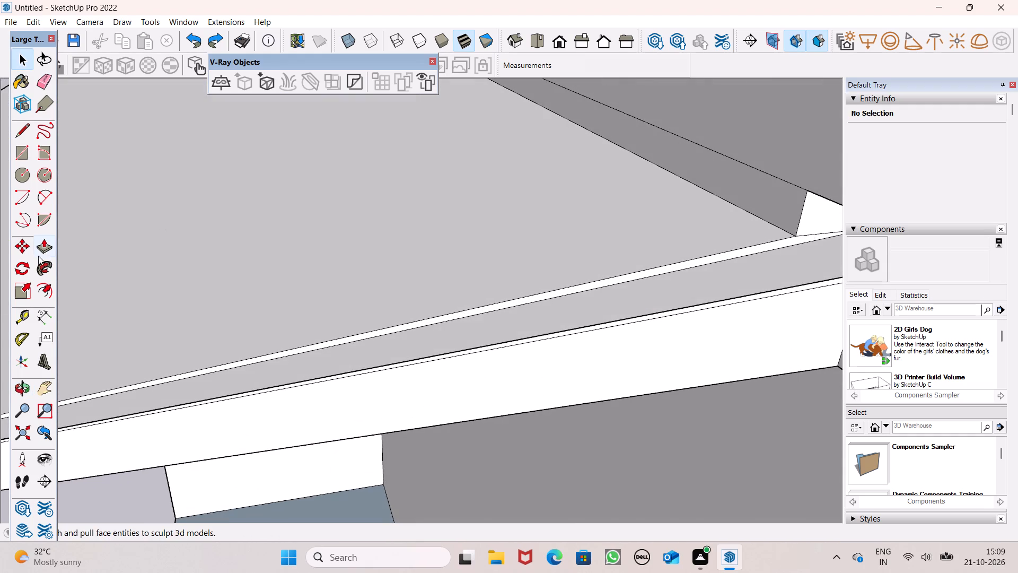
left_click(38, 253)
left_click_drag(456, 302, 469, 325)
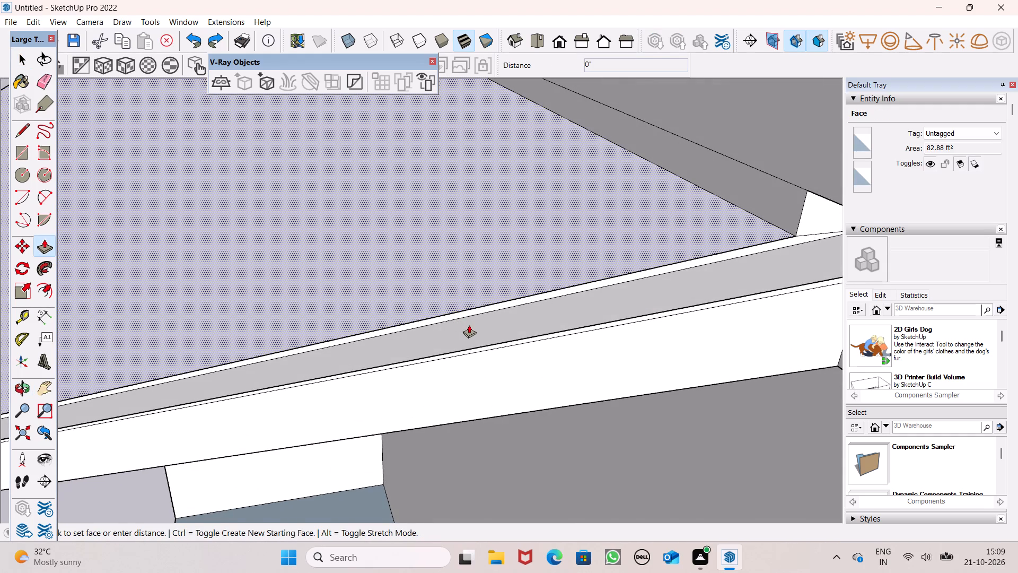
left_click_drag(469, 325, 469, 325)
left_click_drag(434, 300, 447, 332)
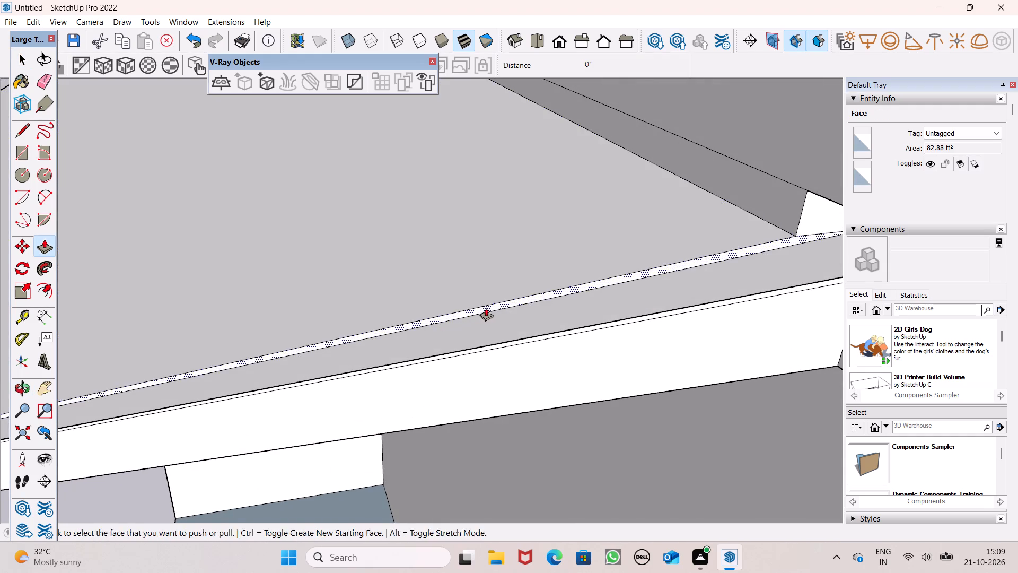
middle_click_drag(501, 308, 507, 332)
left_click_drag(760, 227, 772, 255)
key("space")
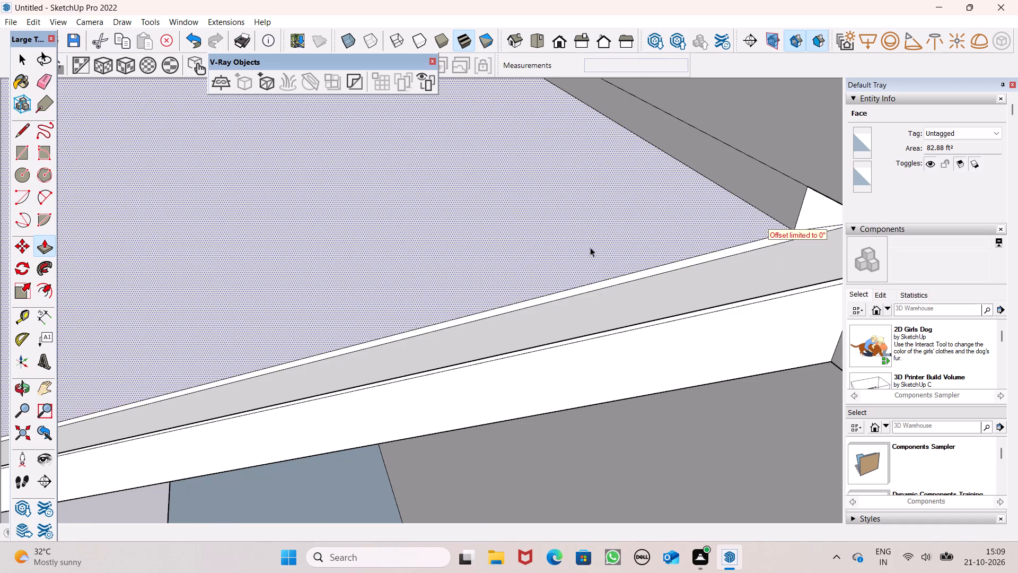
Draw a line about 6' 2 11/16" long across the slab's top face, from its rear edge to its front edge, near the notched side.
scroll(563, 243, "down", 14)
middle_click_drag(519, 274, 655, 272)
scroll(656, 272, "up", 1)
scroll(630, 321, "down", 6)
middle_click_drag(444, 299, 629, 348)
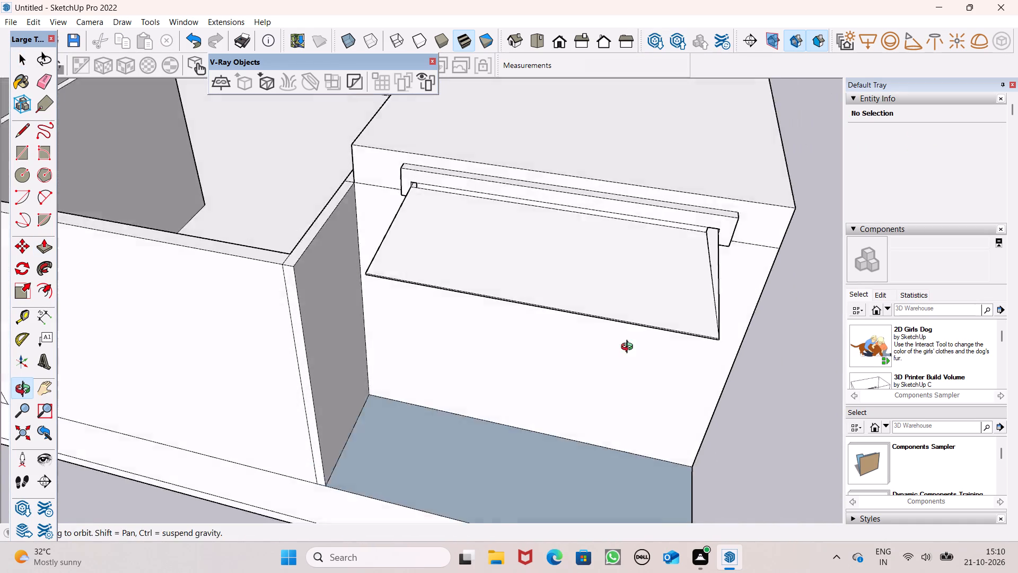
middle_click_drag(629, 348, 634, 347)
scroll(584, 302, "down", 1)
middle_click_drag(540, 340, 554, 447)
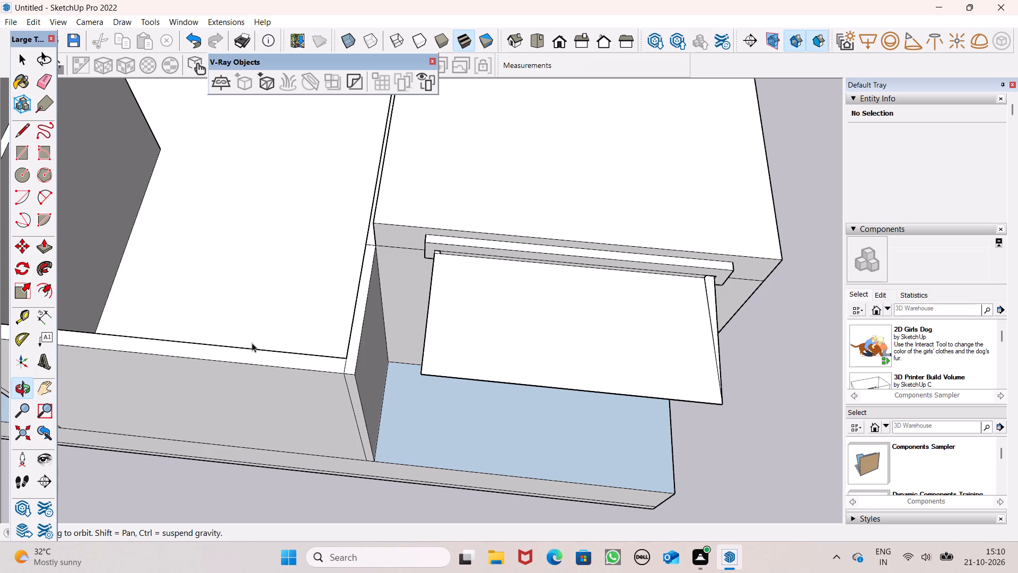
left_click(13, 128)
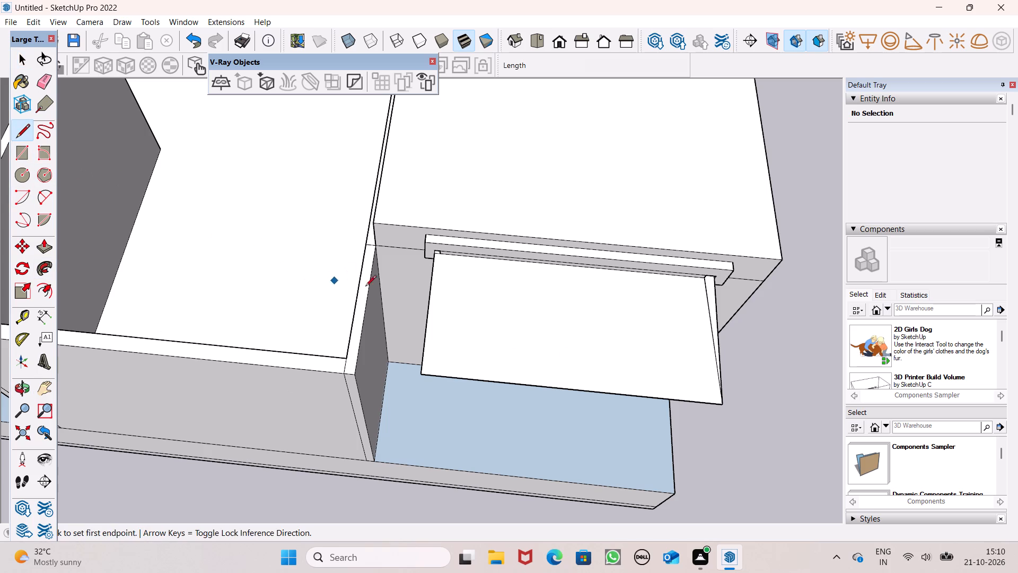
scroll(346, 338, "down", 1)
middle_click_drag(511, 438, 549, 440)
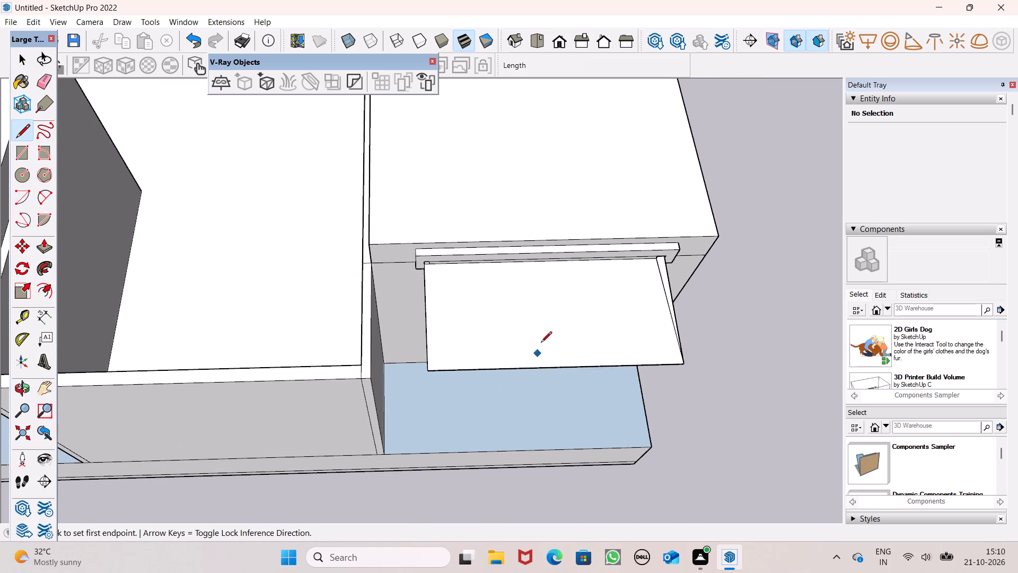
scroll(541, 328, "up", 7)
scroll(346, 216, "up", 5)
scroll(390, 151, "down", 5)
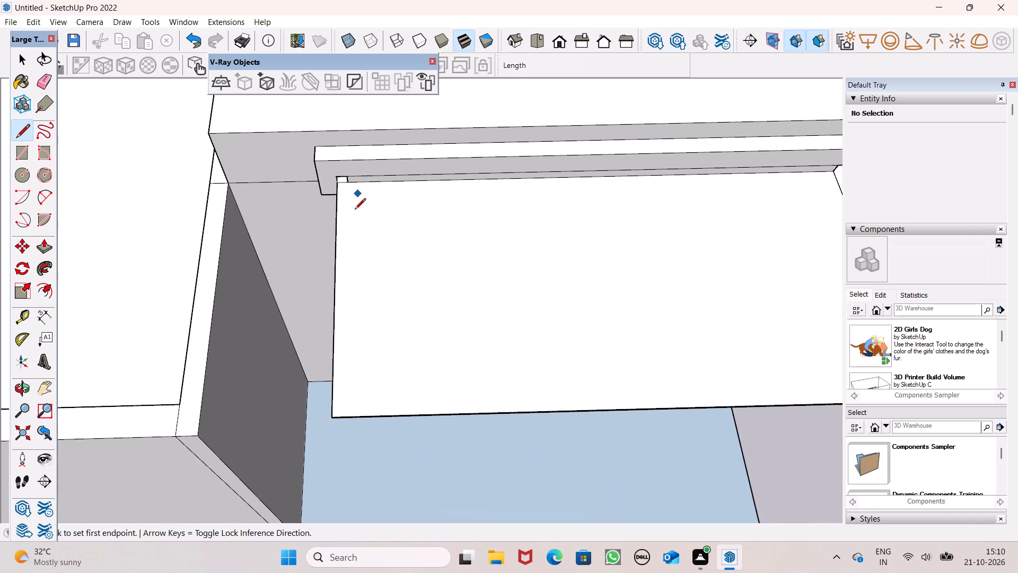
scroll(364, 215, "up", 2)
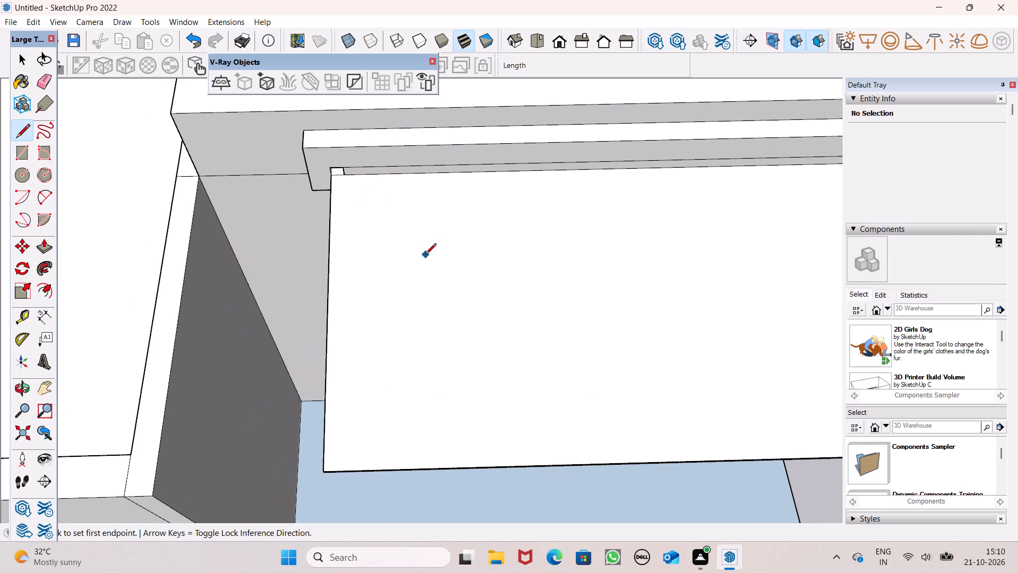
left_click(353, 177)
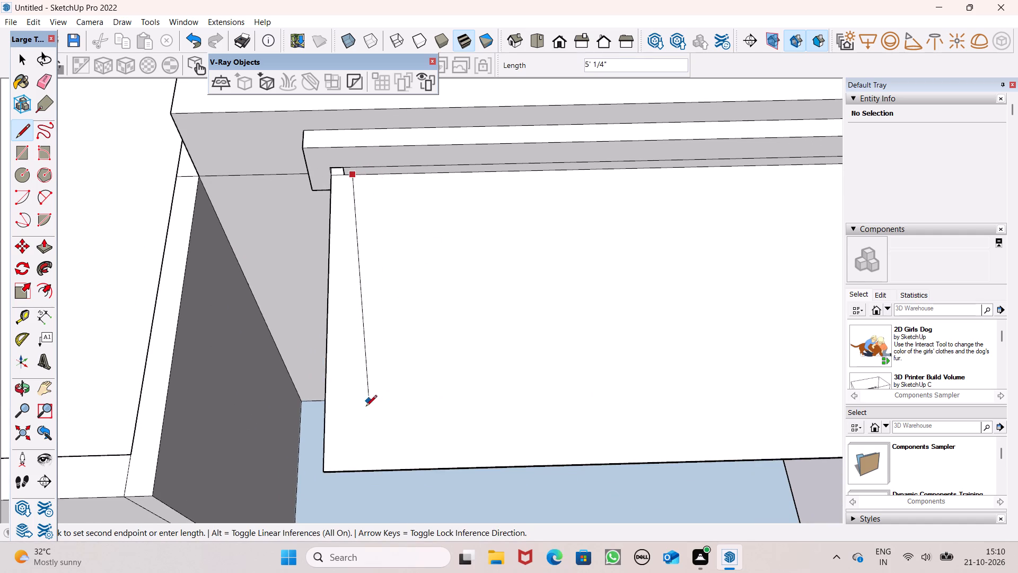
left_click(348, 472)
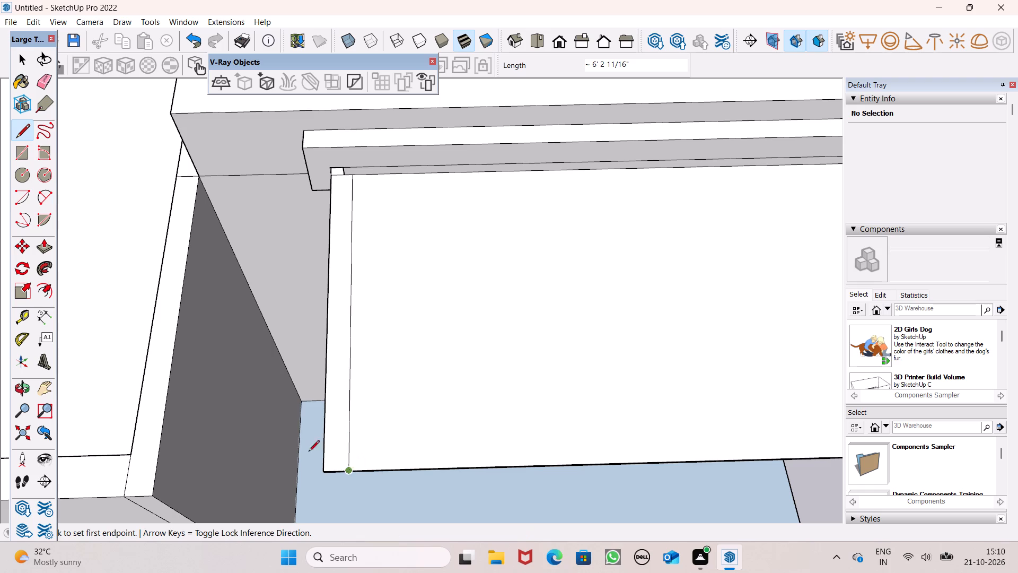
key("space")
Copy the line a few inches inward on the slab's top face, parallel to the first one.
scroll(256, 397, "down", 2)
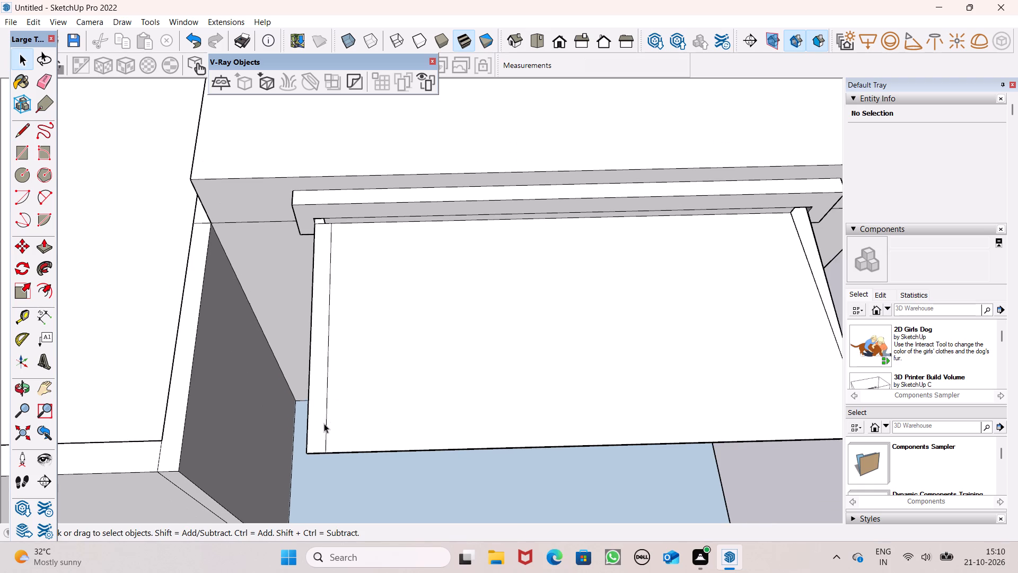
left_click(327, 421)
scroll(295, 413, "down", 1)
key("m")
key("Return")
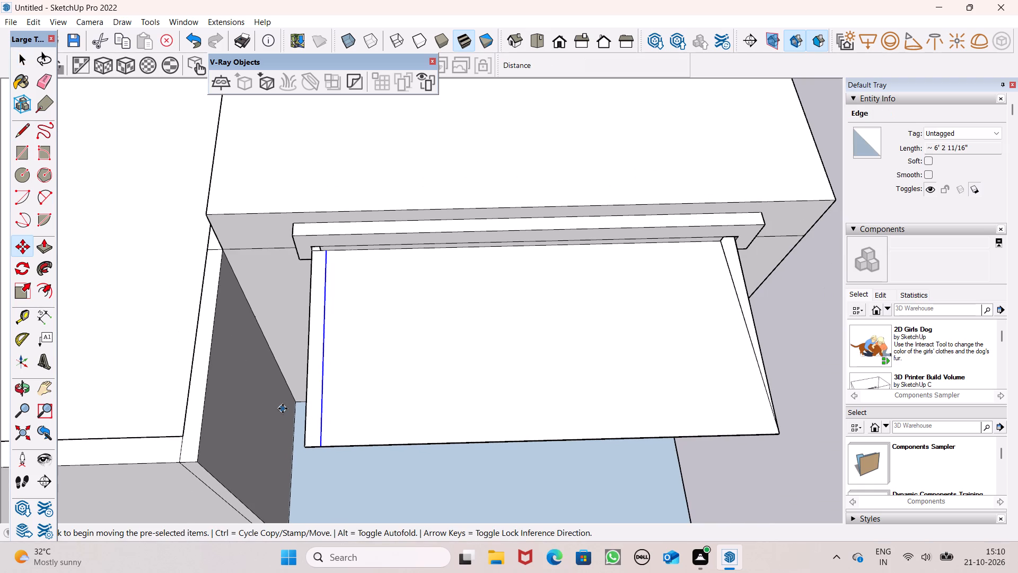
scroll(318, 416, "up", 4)
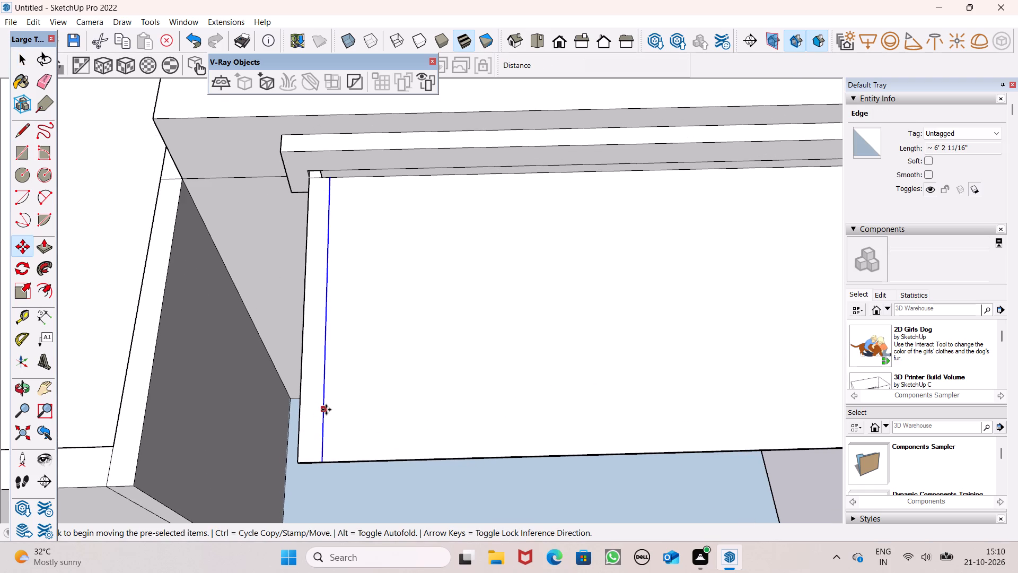
left_click_drag(326, 410, 345, 410)
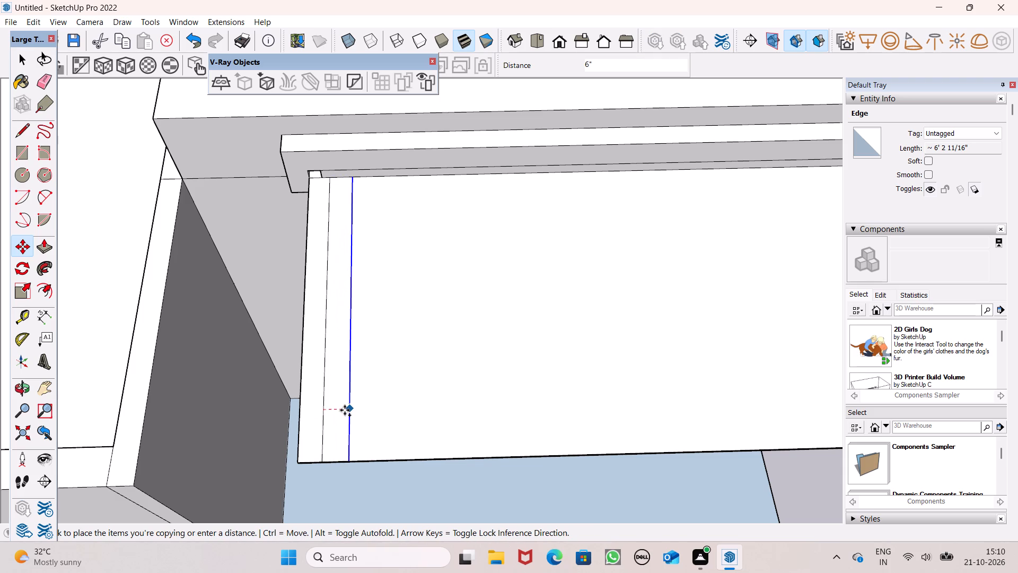
left_click_drag(345, 410, 342, 413)
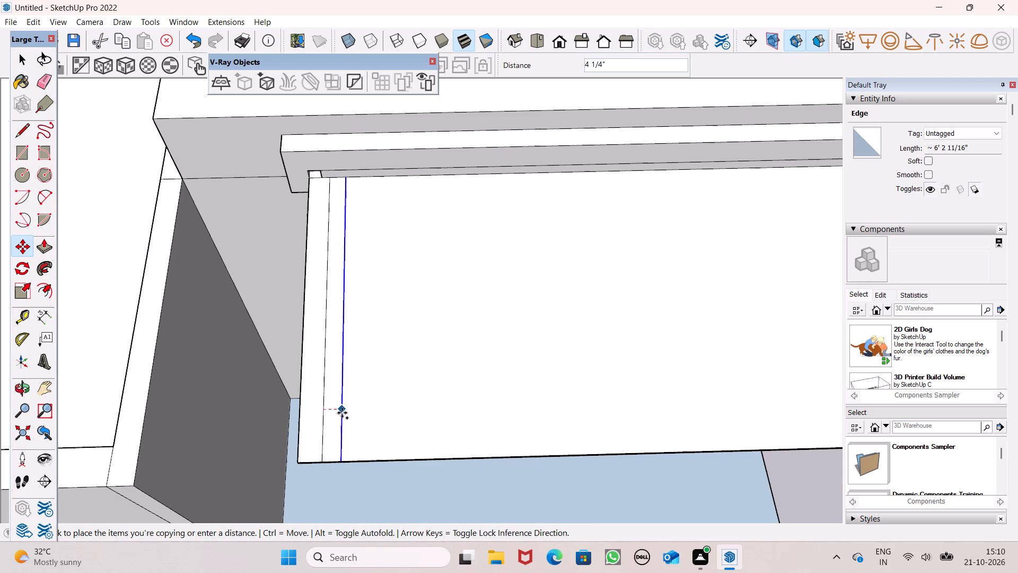
left_click_drag(342, 413, 344, 413)
left_click(344, 413)
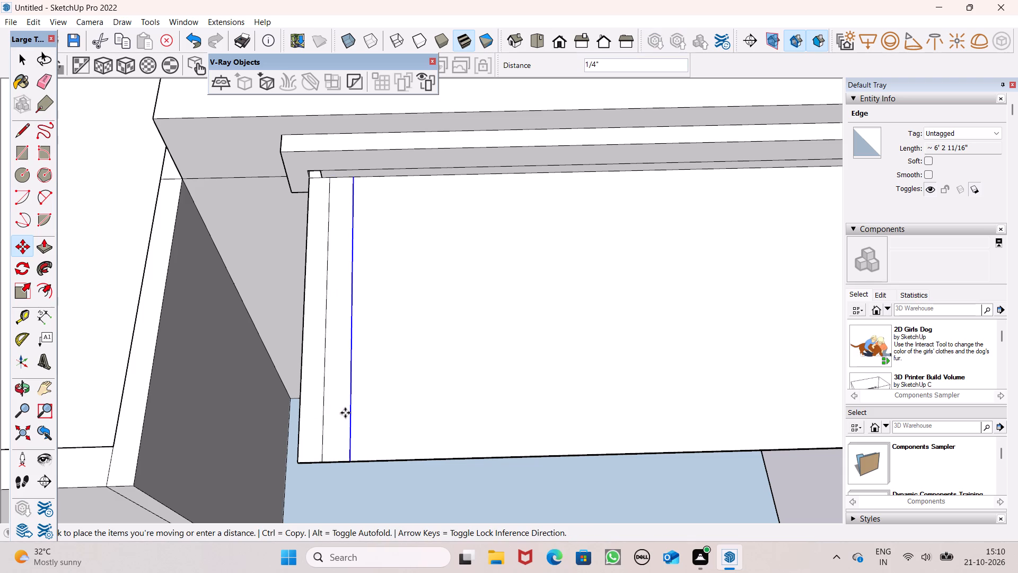
left_click(342, 413)
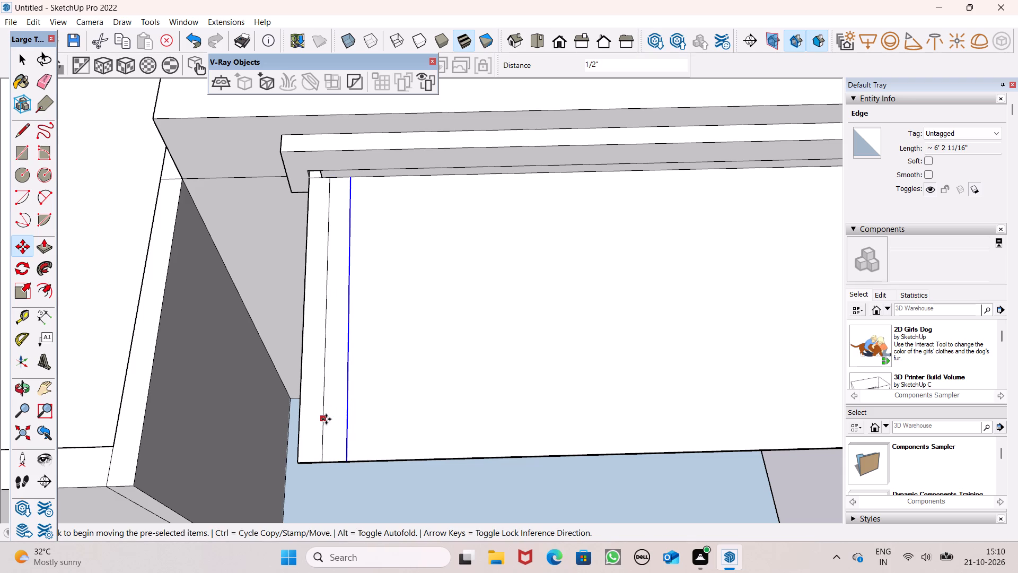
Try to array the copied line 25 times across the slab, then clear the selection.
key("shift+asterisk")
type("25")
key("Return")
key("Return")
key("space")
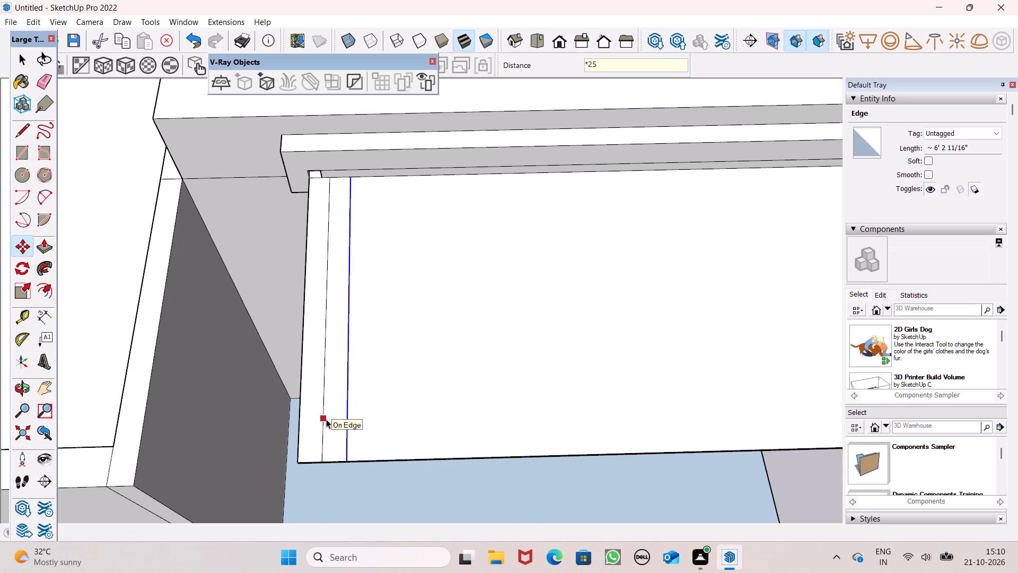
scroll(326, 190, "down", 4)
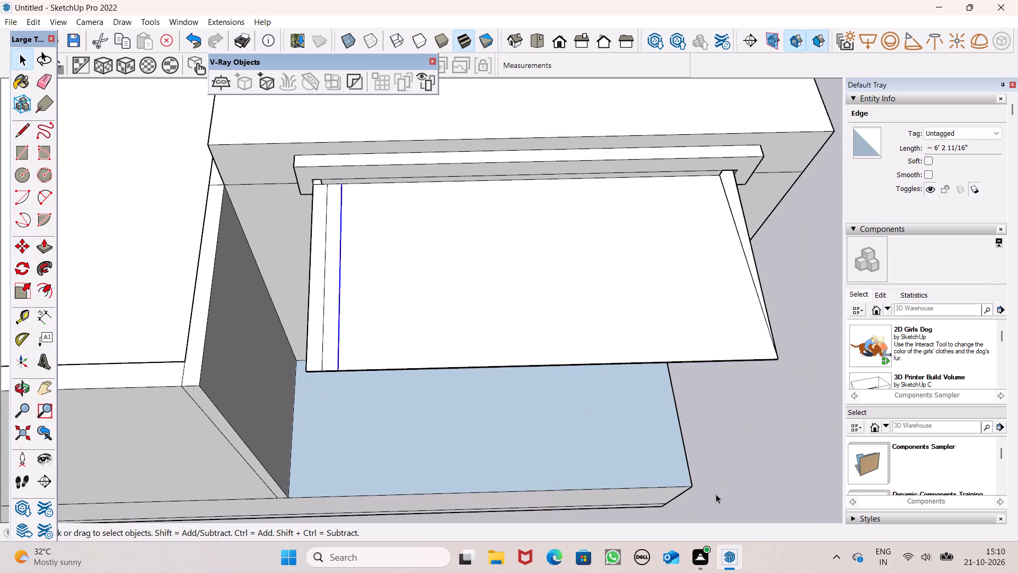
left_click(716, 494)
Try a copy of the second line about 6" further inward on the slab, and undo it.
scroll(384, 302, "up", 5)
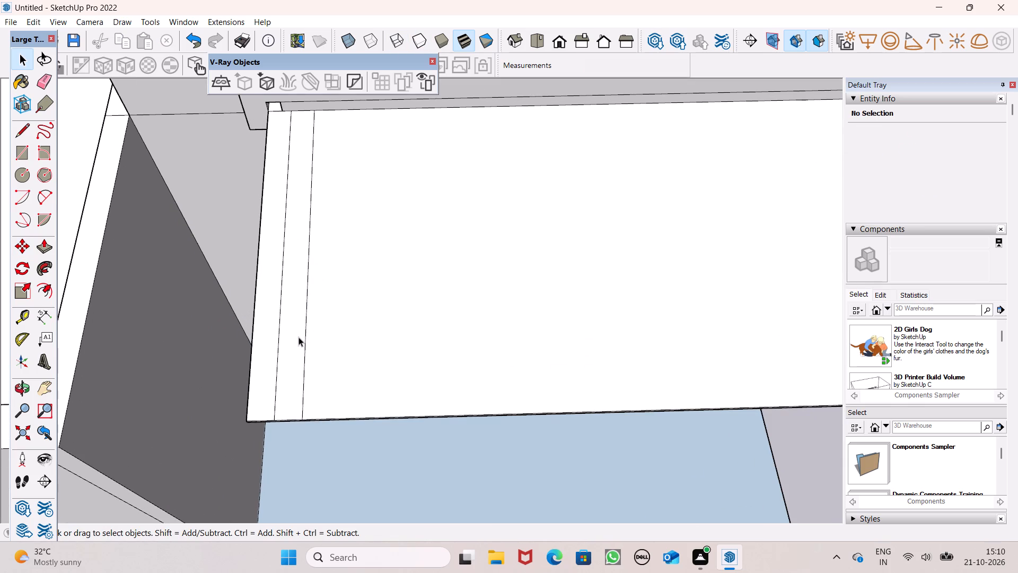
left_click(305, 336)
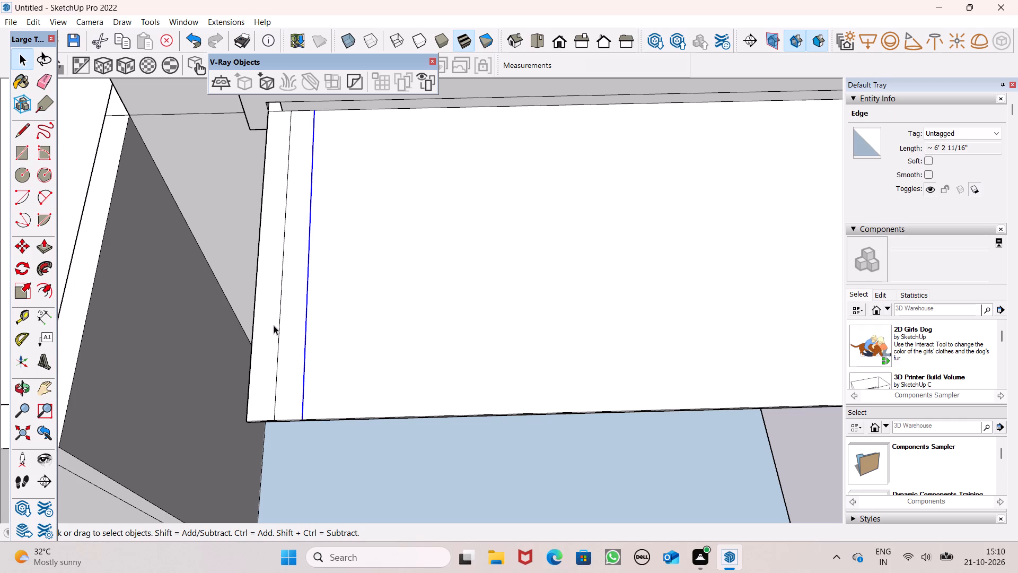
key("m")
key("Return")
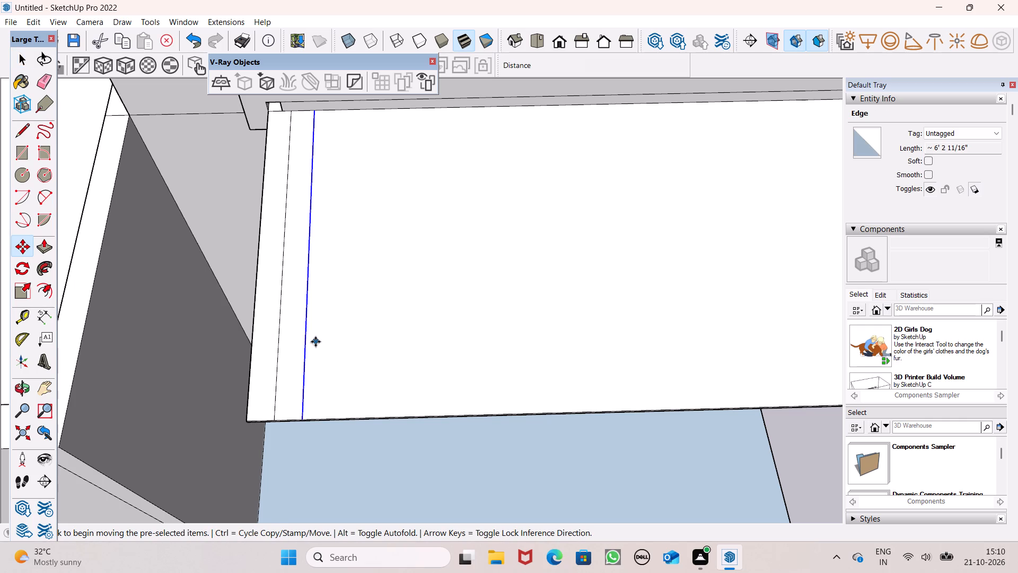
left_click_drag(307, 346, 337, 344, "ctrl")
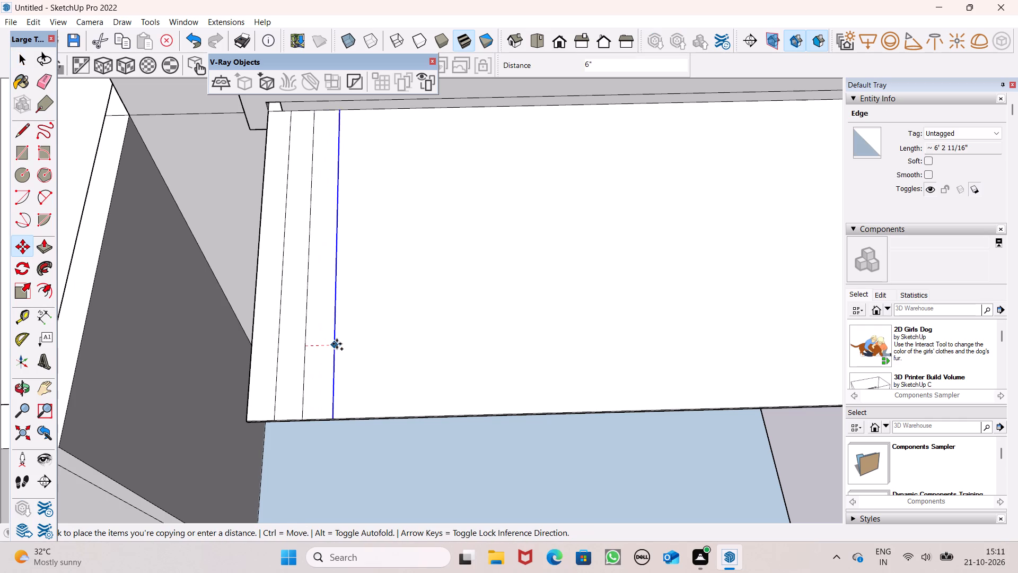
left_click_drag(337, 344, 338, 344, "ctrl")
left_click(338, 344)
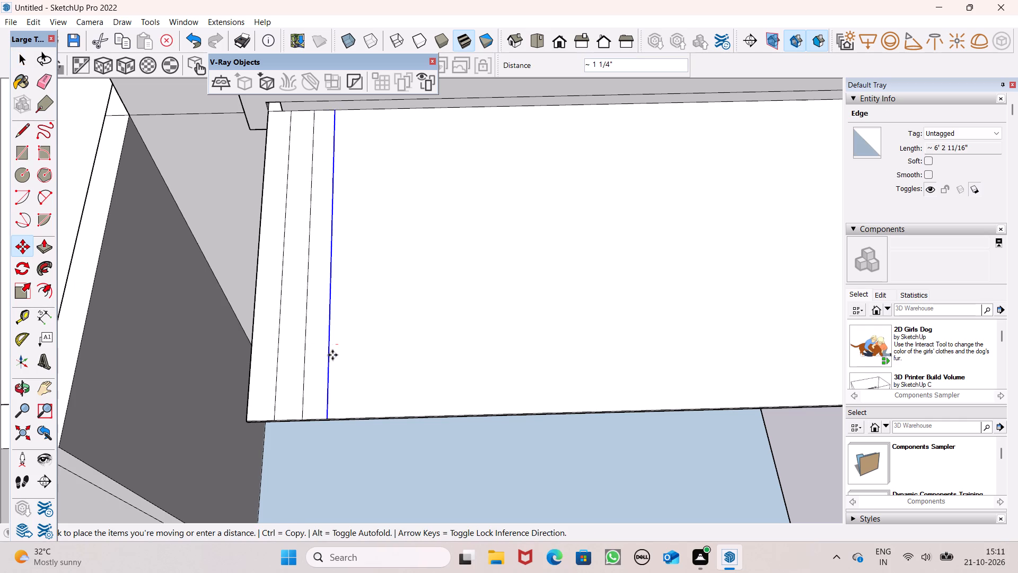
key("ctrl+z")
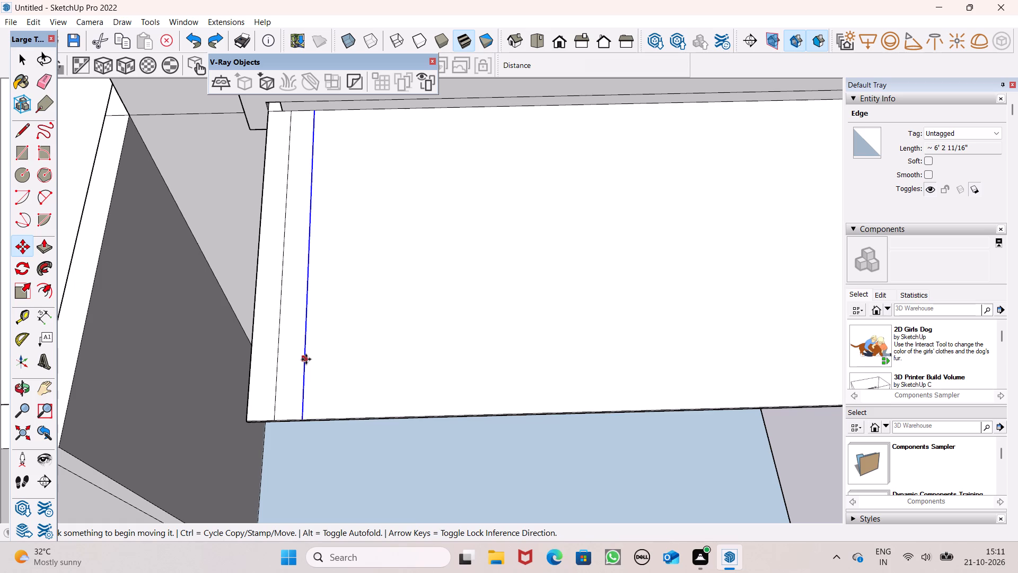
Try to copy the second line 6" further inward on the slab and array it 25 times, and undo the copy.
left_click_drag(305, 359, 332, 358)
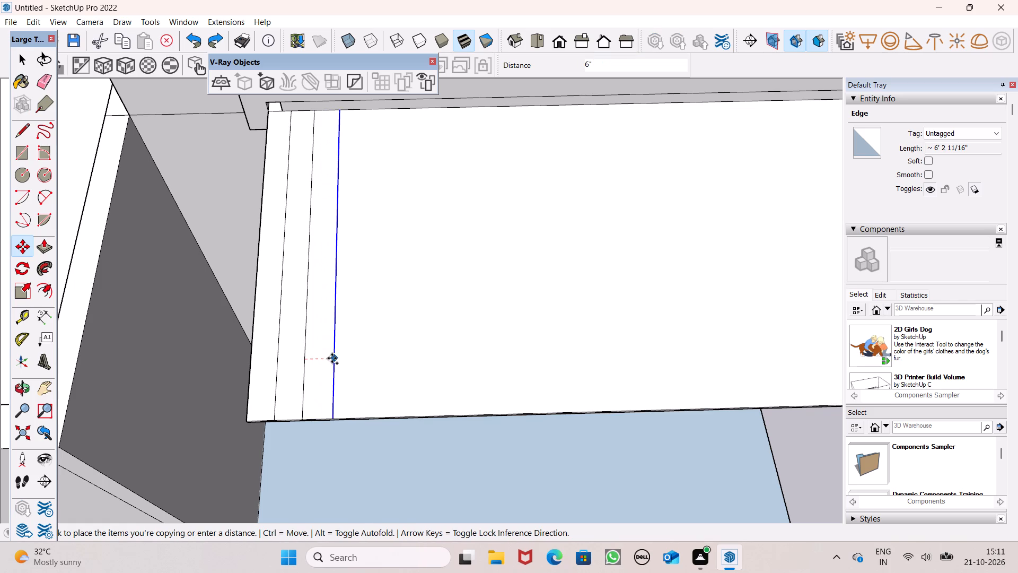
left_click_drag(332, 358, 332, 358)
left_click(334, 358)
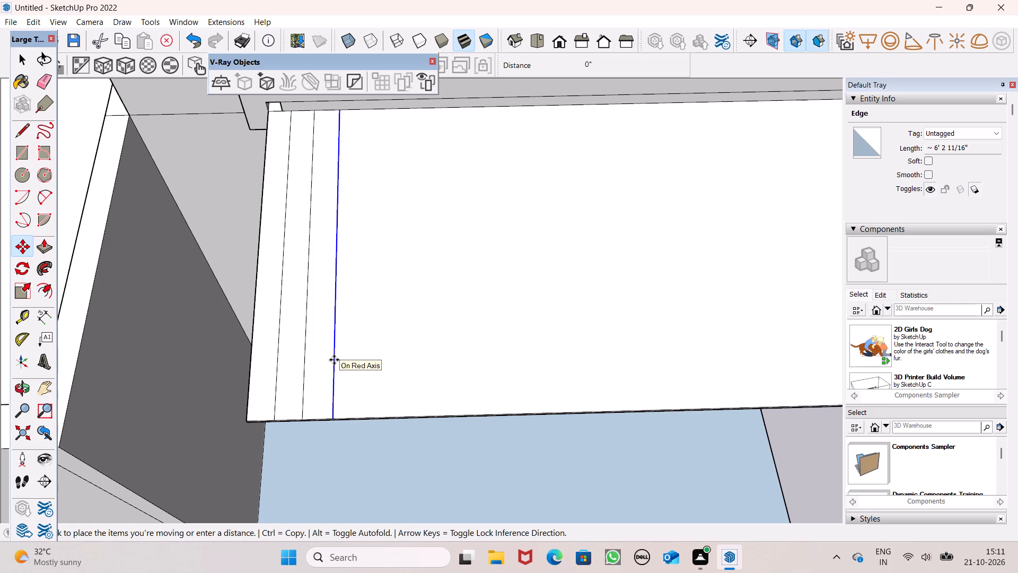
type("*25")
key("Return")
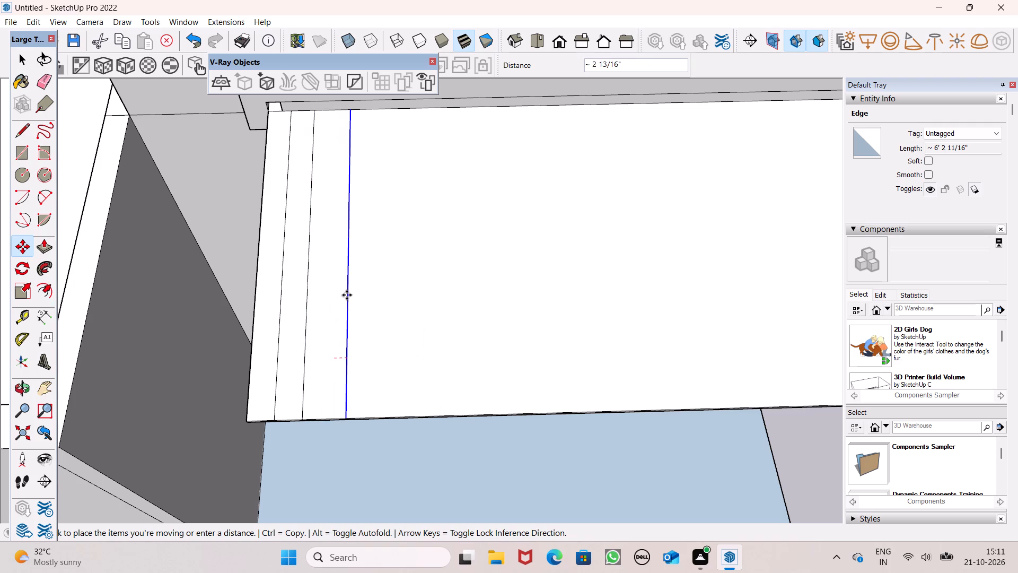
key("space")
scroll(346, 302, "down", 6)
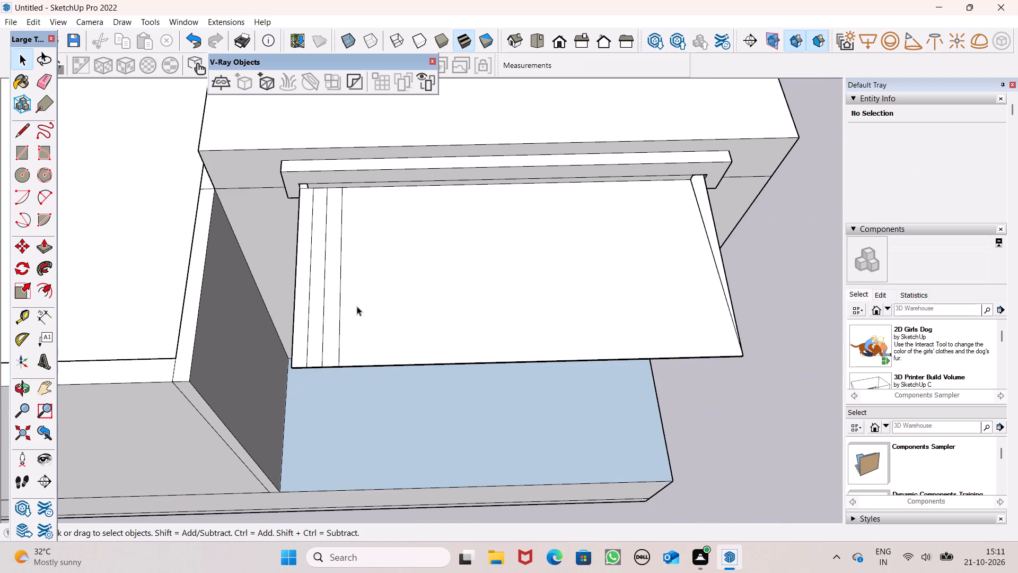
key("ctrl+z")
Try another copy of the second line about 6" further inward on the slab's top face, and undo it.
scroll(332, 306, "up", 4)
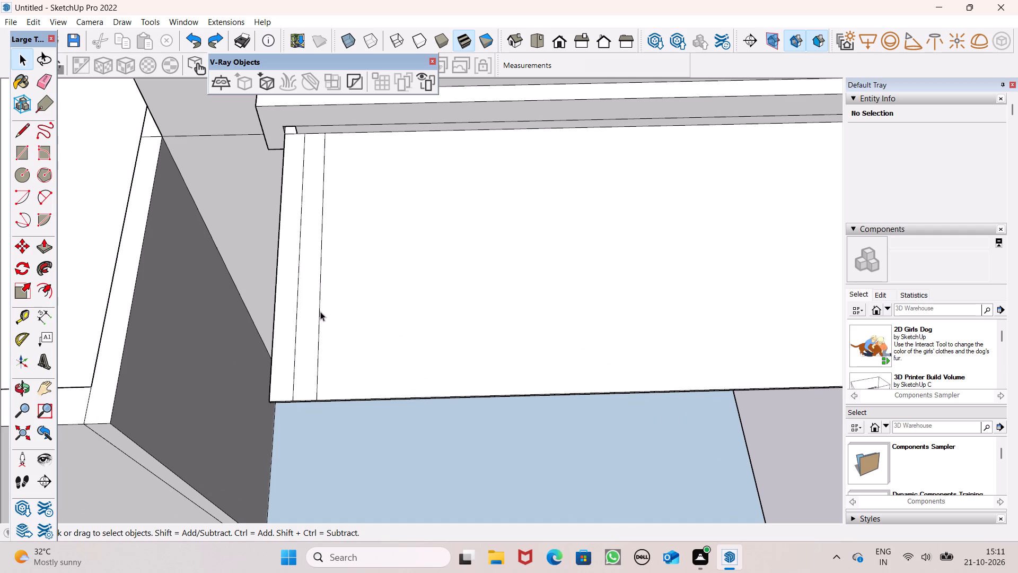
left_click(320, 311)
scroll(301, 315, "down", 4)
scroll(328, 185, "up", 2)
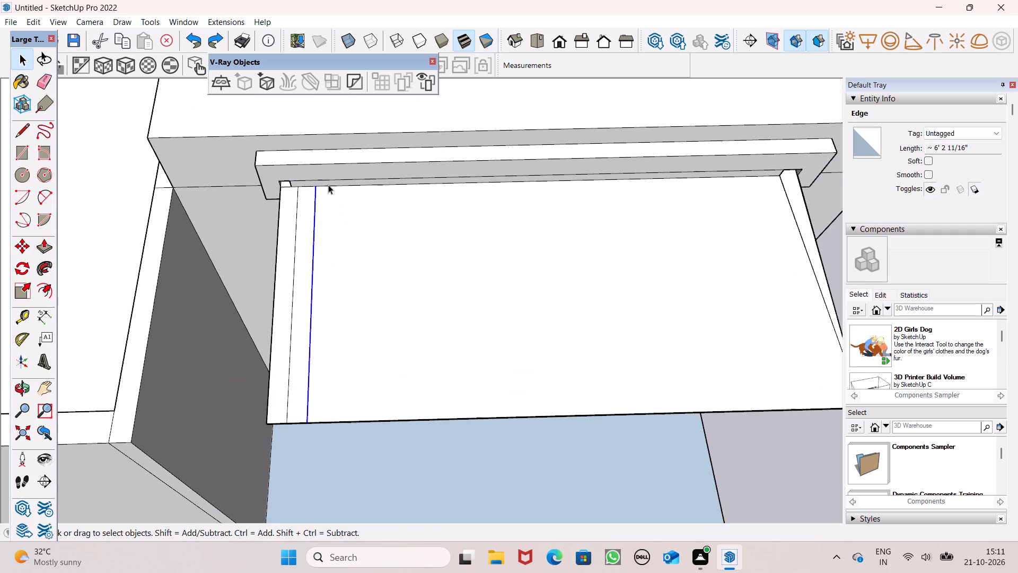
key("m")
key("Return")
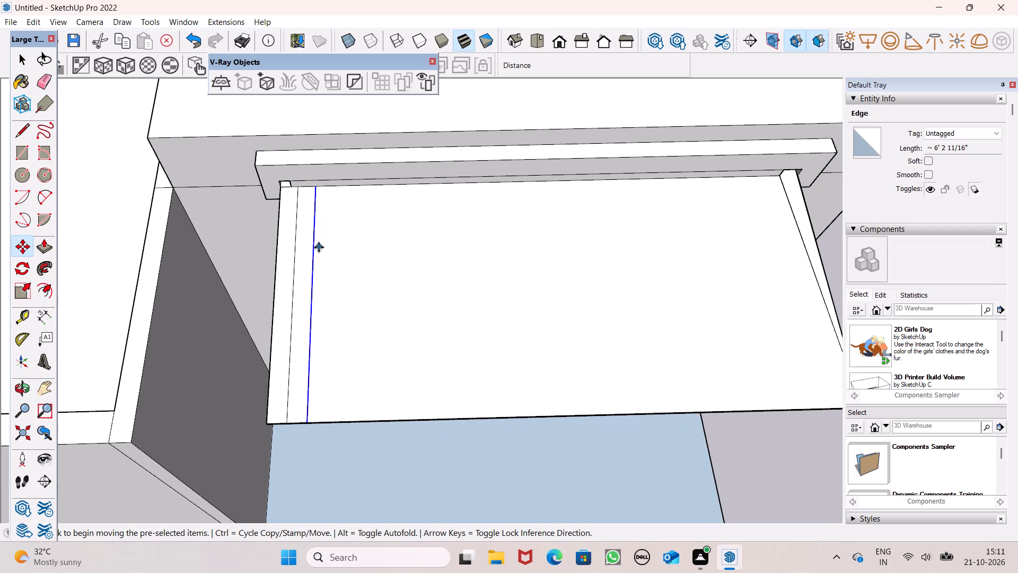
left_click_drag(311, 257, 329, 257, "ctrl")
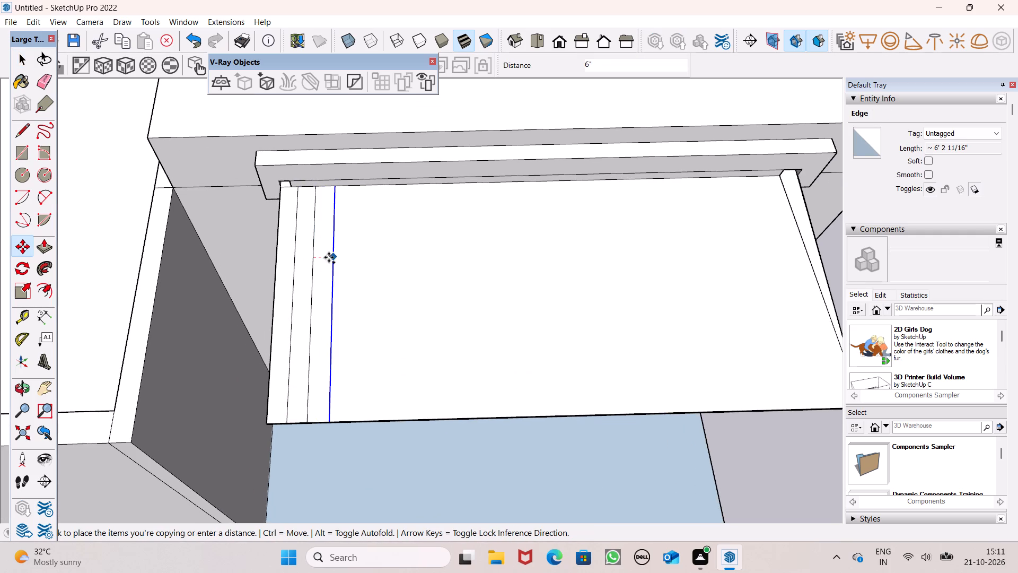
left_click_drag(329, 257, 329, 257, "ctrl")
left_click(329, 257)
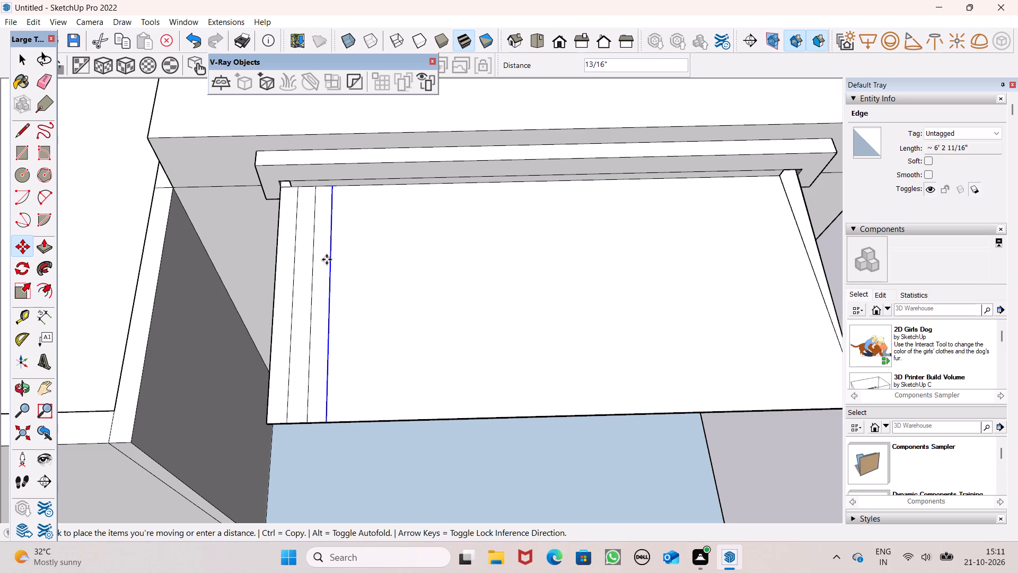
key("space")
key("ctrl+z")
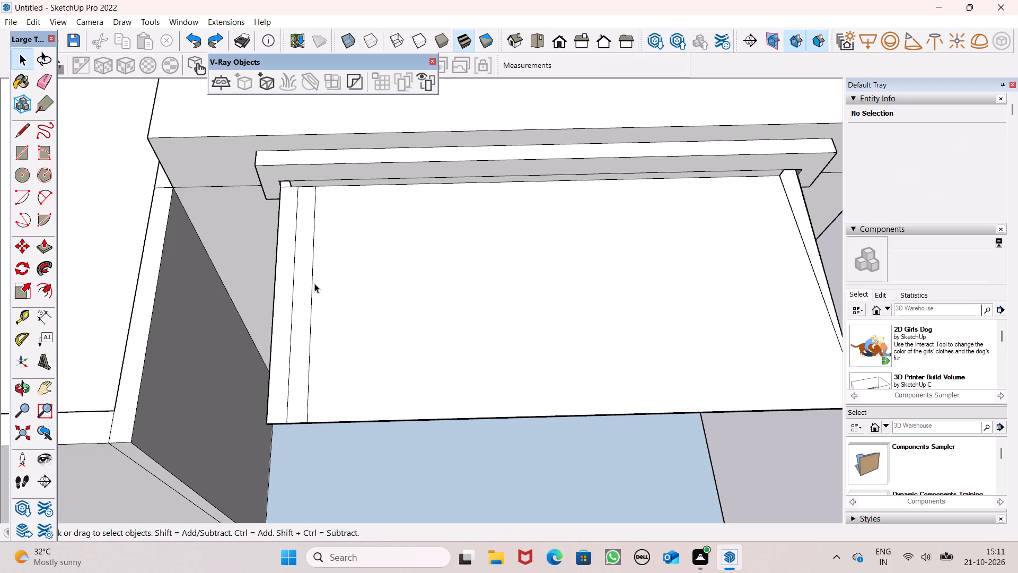
Copy the second line about 6" further inward on the slab's top face, and try to array it 25 times.
left_click(312, 284)
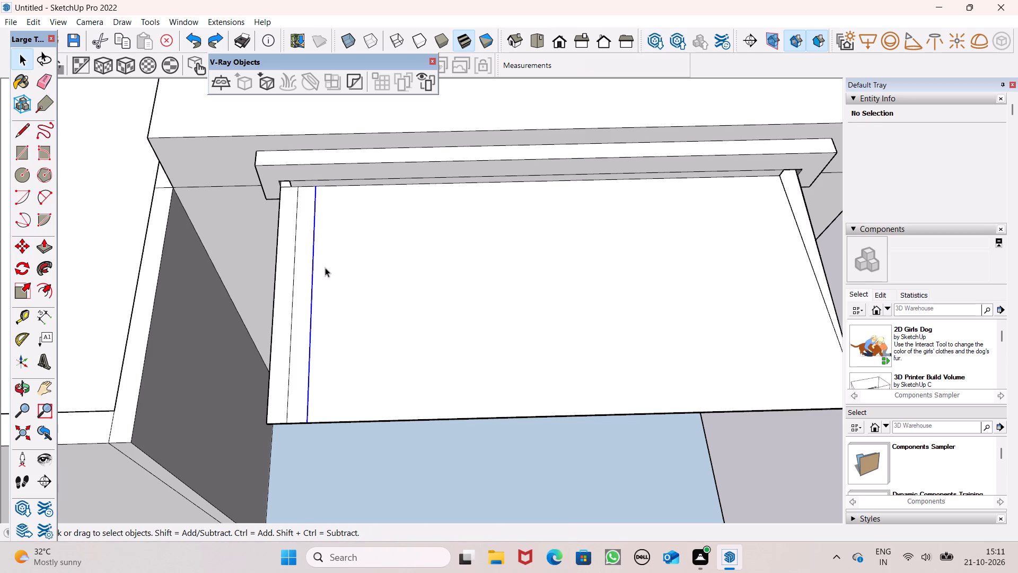
key("m")
key("Return")
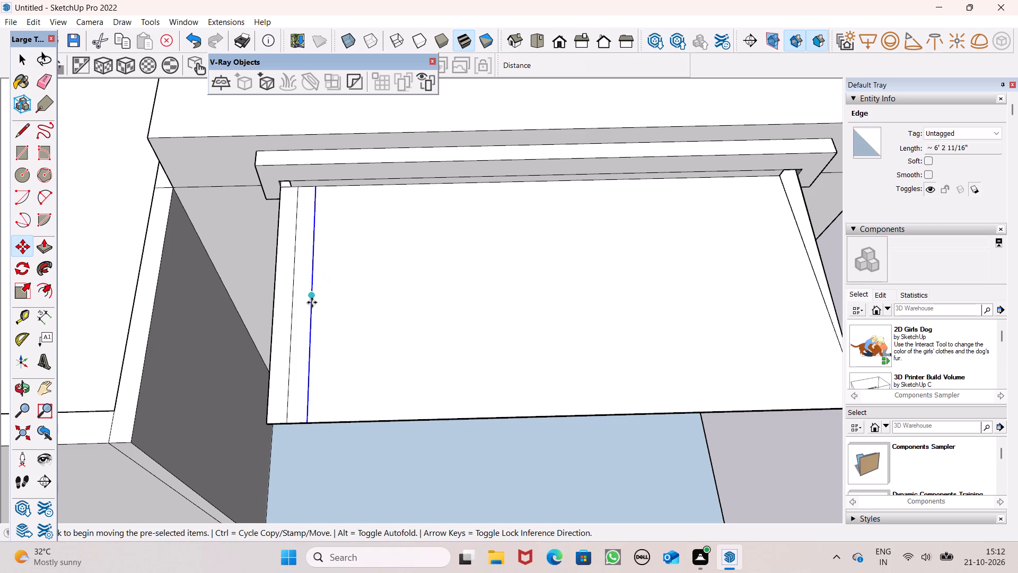
left_click_drag(312, 302, 321, 302)
left_click_drag(327, 302, 332, 302)
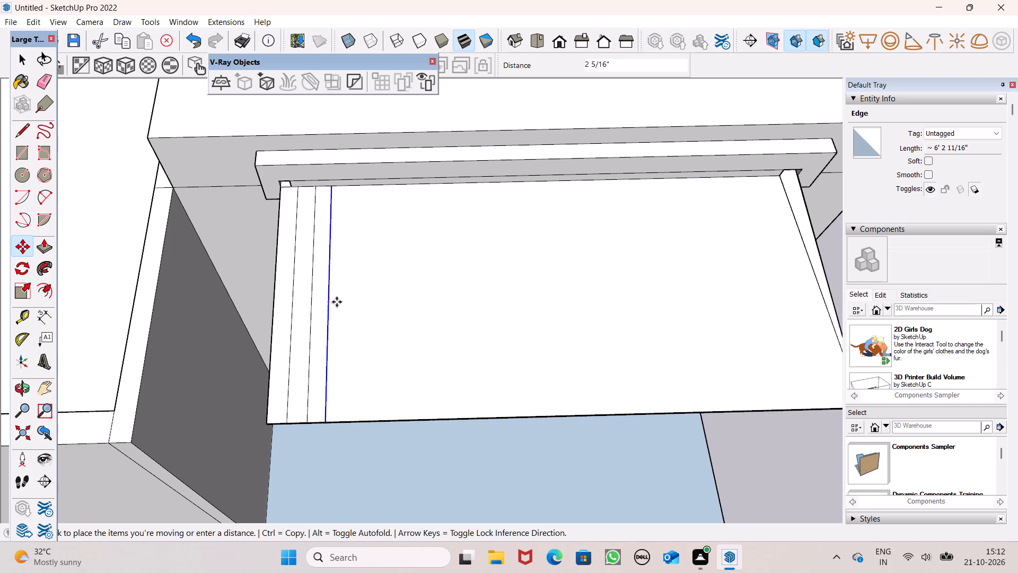
triple_click(338, 302)
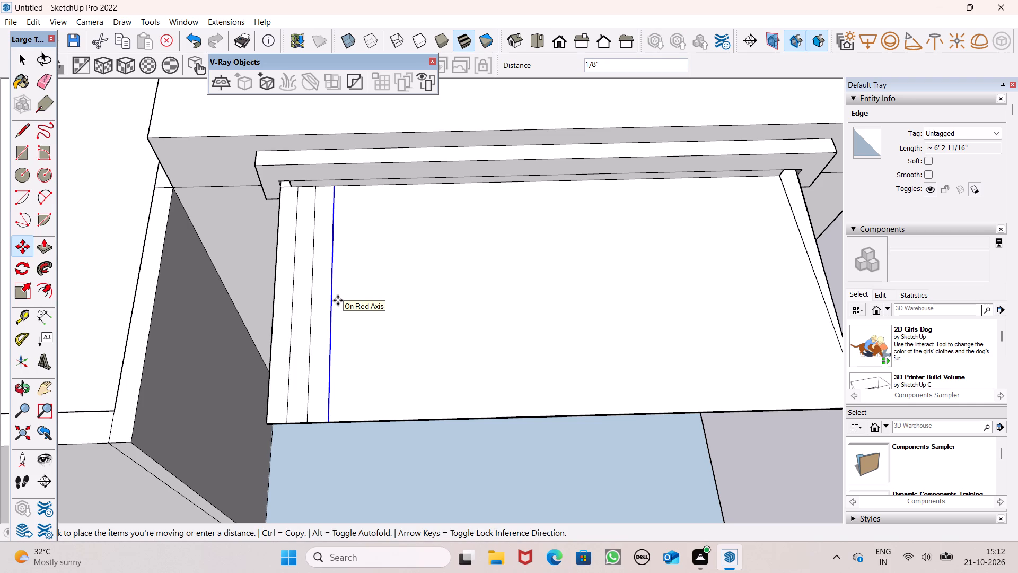
key("shift+asterisk")
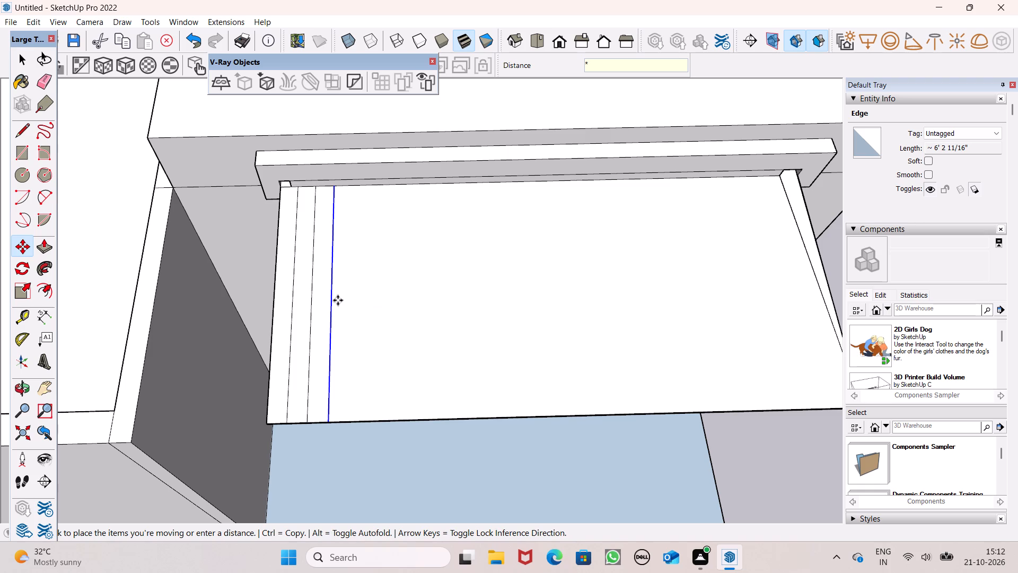
key("1")
key("BackSpace")
type("25")
key("Return")
key("Return")
key("space")
key("space")
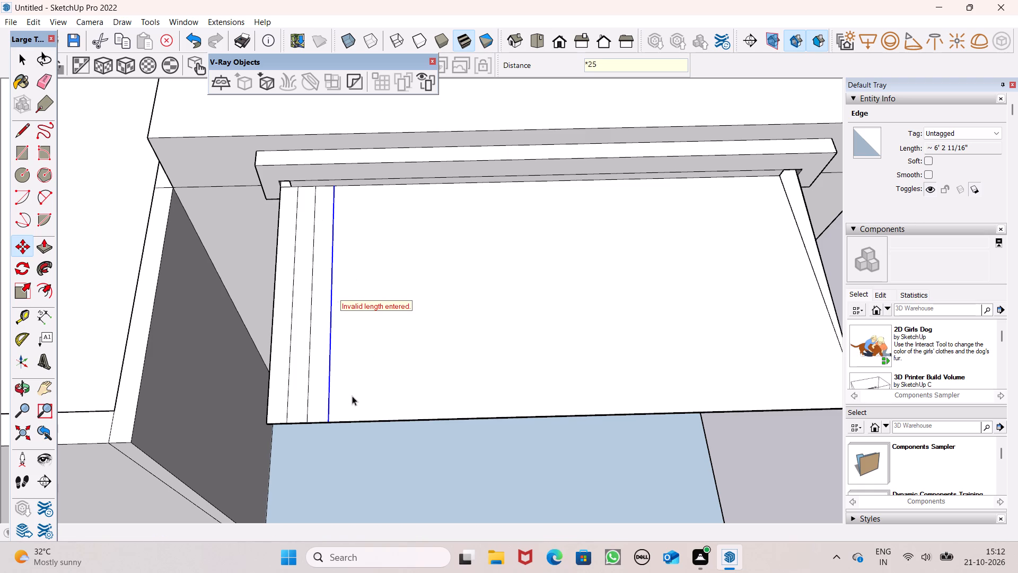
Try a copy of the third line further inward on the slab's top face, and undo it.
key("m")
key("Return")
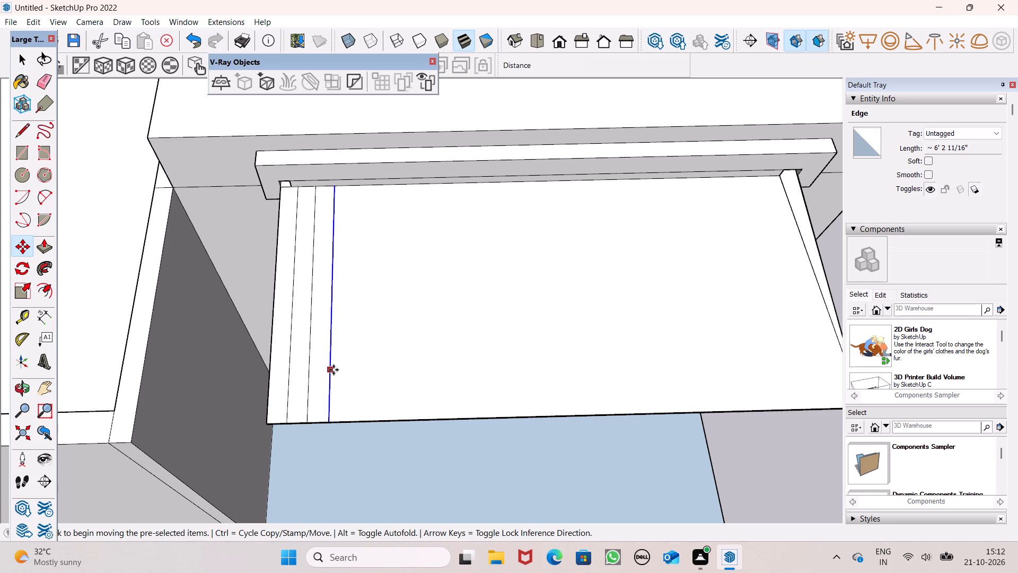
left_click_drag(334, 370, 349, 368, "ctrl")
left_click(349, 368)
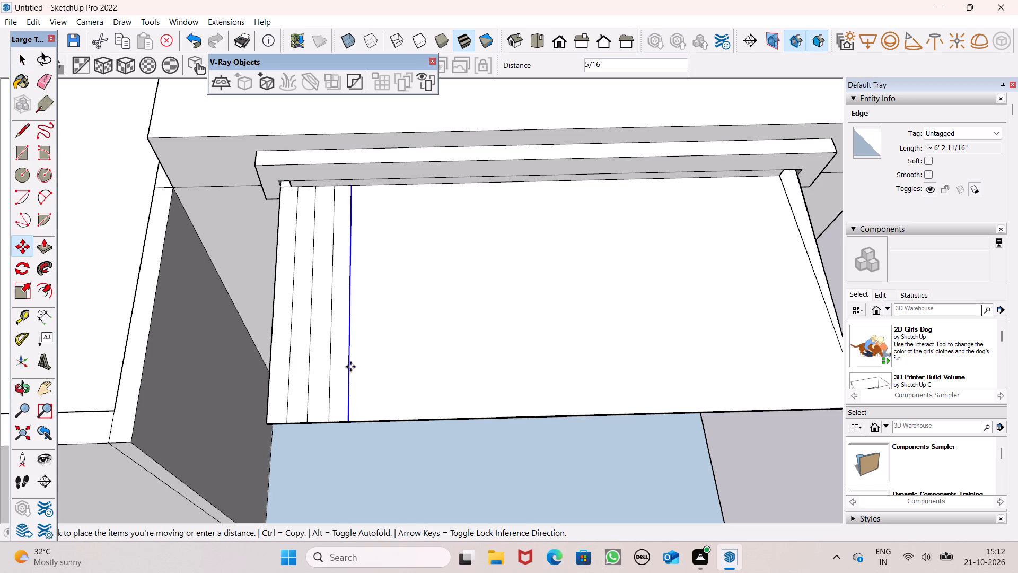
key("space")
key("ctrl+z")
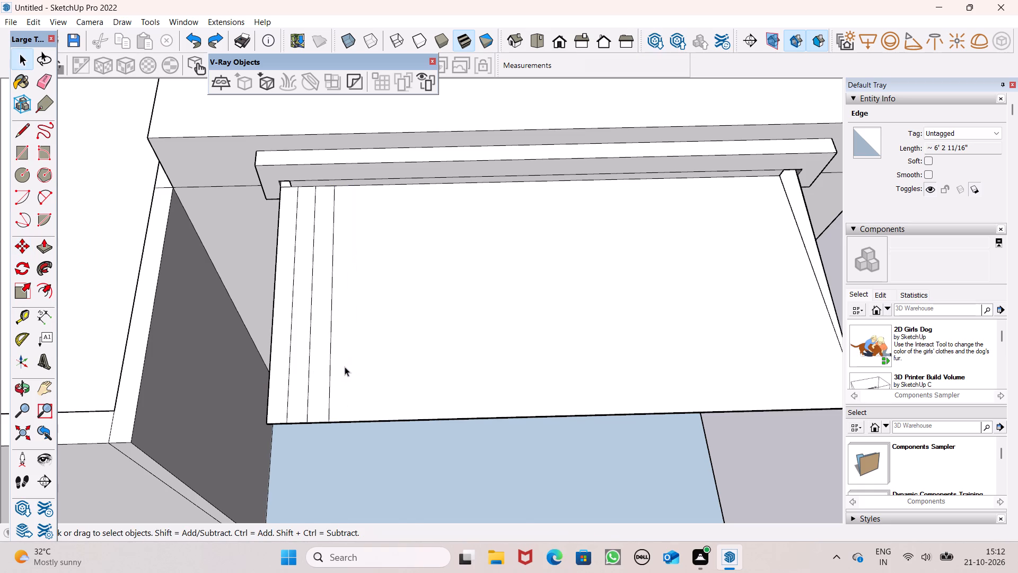
Copy the third line 6" further inward and array the copy 20 times across the slab's top face.
left_click(329, 374)
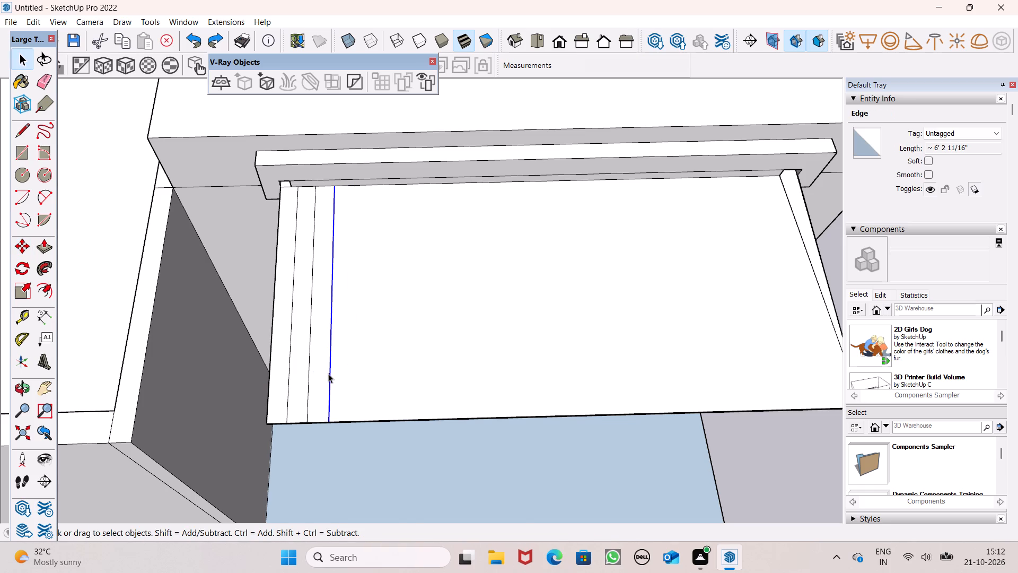
key("m")
key("Return")
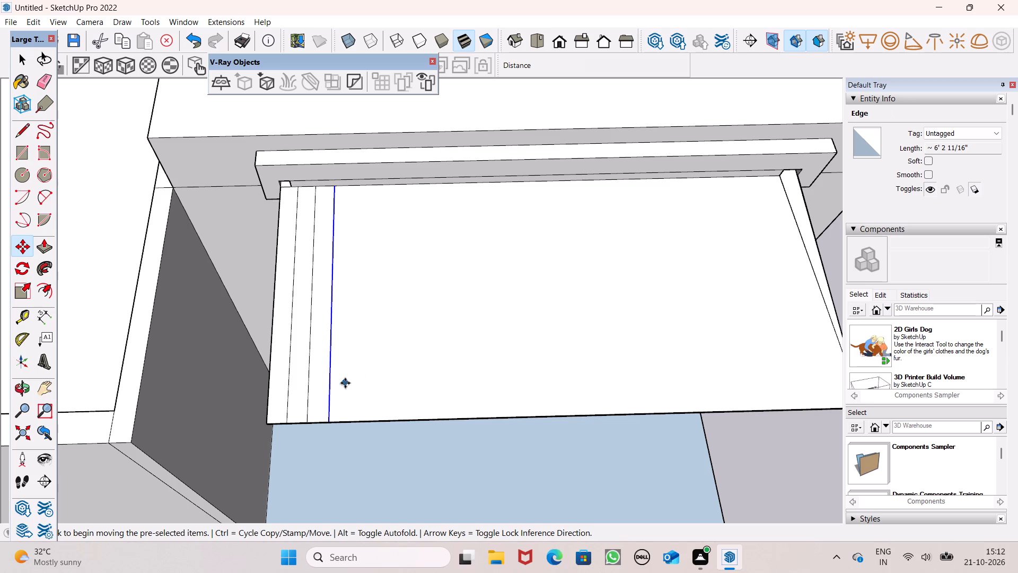
left_click_drag(331, 380, 347, 380)
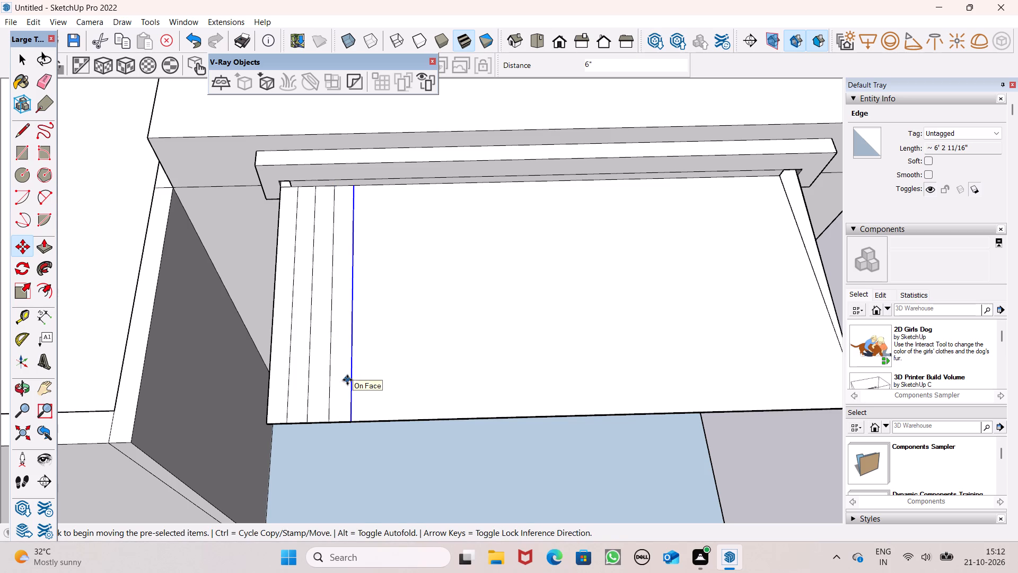
key("shift+asterisk")
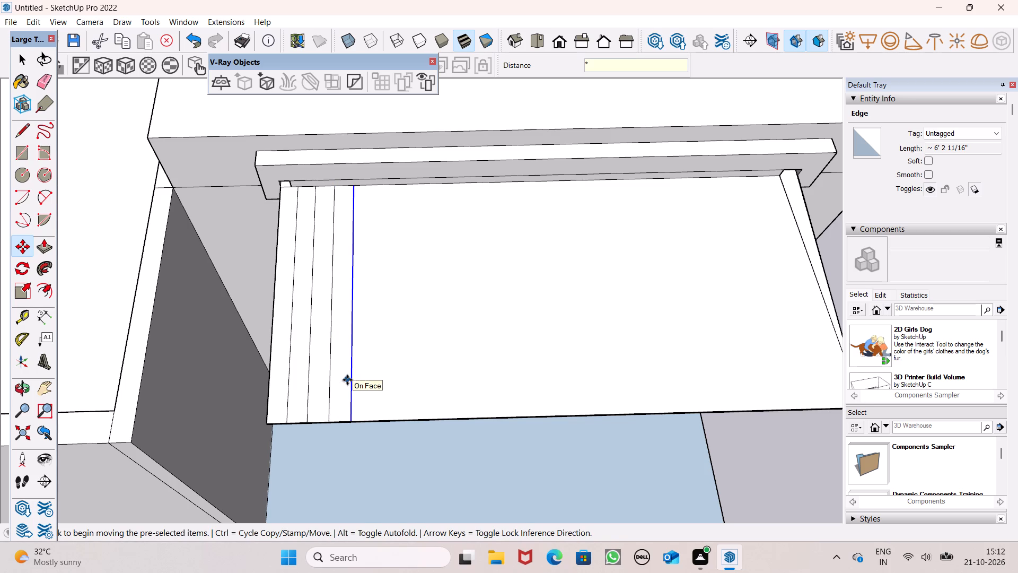
type("20")
key("Return")
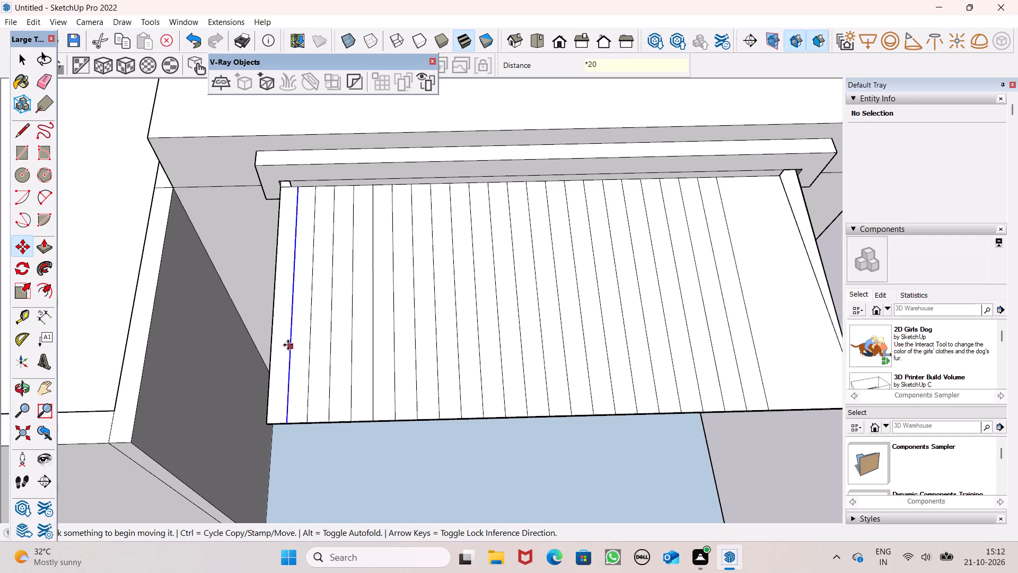
Copy the last arrayed line three more times, about 6" apart, to fill the remaining gap at the slab's far side.
scroll(285, 352, "down", 4)
scroll(747, 329, "up", 4)
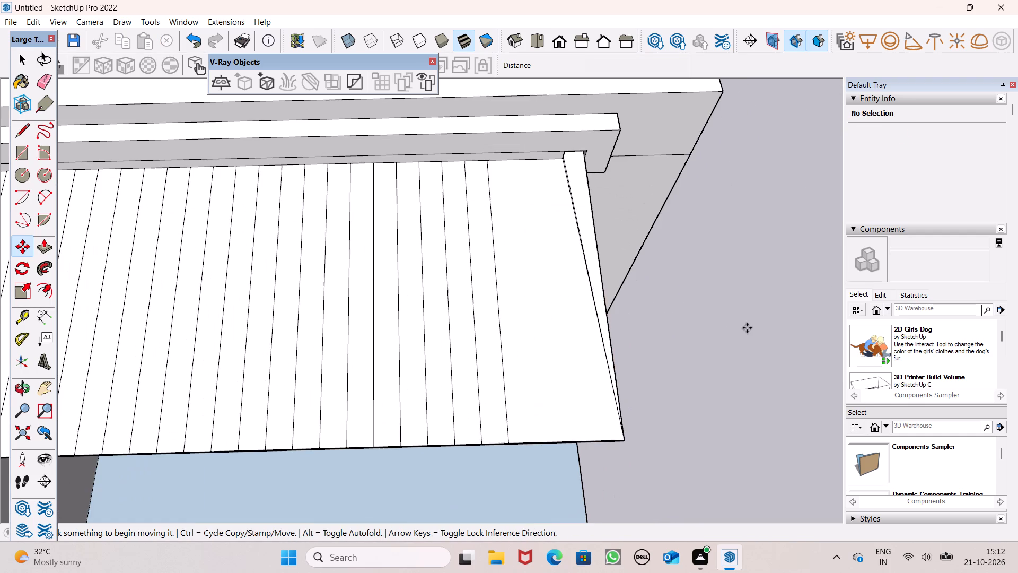
left_click_drag(508, 410, 526, 409)
left_click_drag(531, 415, 561, 413)
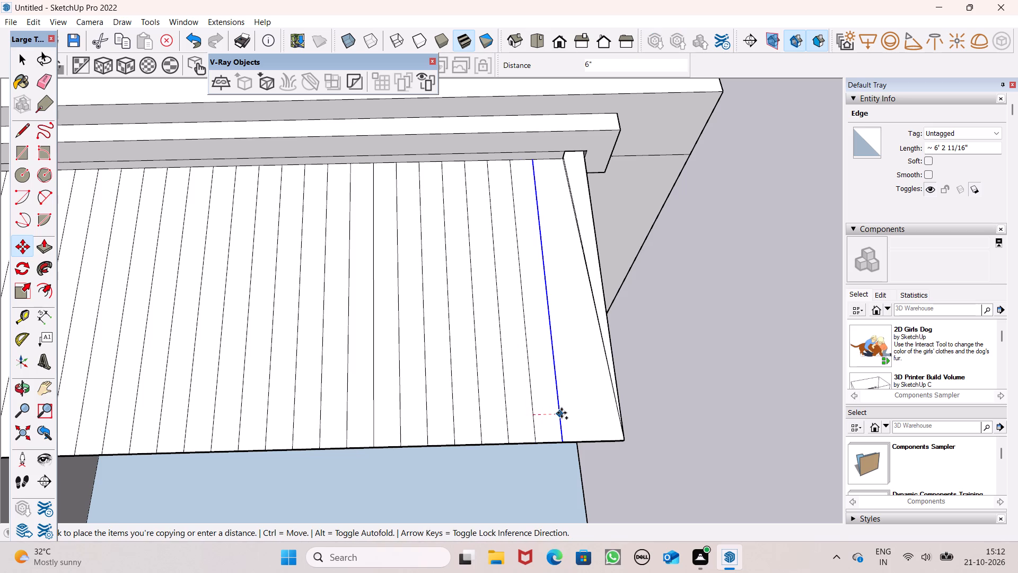
left_click_drag(561, 413, 562, 413)
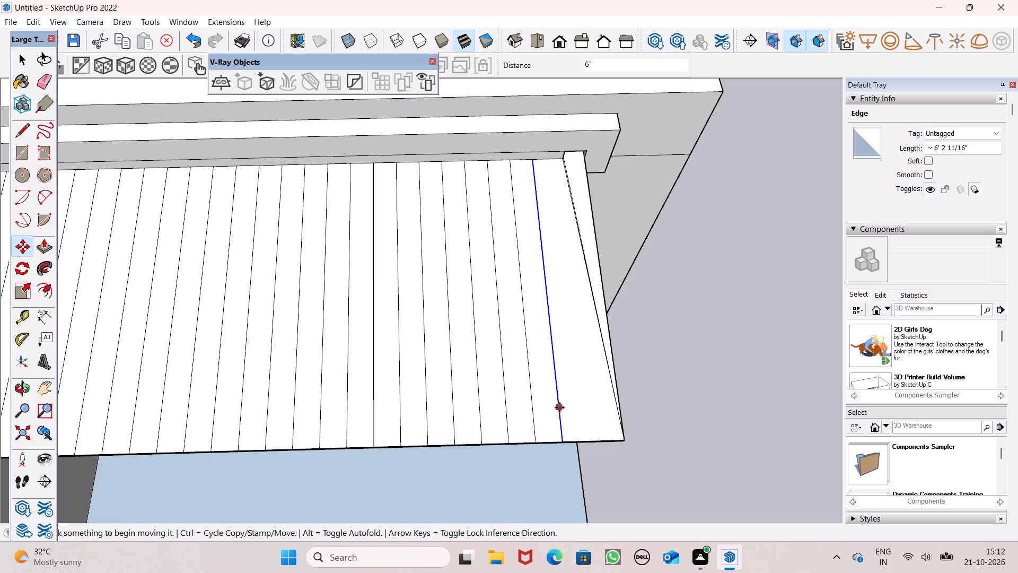
left_click_drag(559, 406, 580, 404)
key("space")
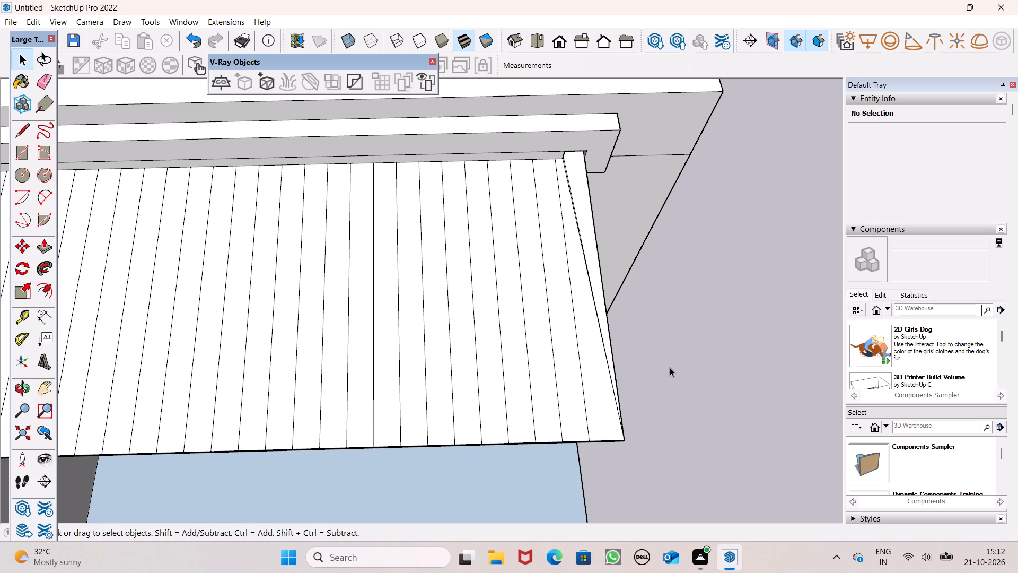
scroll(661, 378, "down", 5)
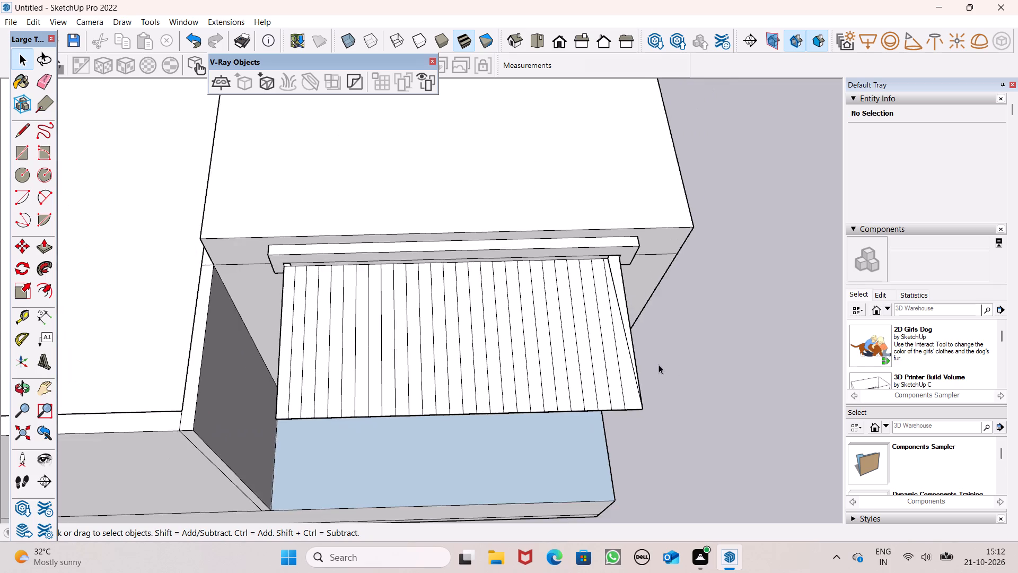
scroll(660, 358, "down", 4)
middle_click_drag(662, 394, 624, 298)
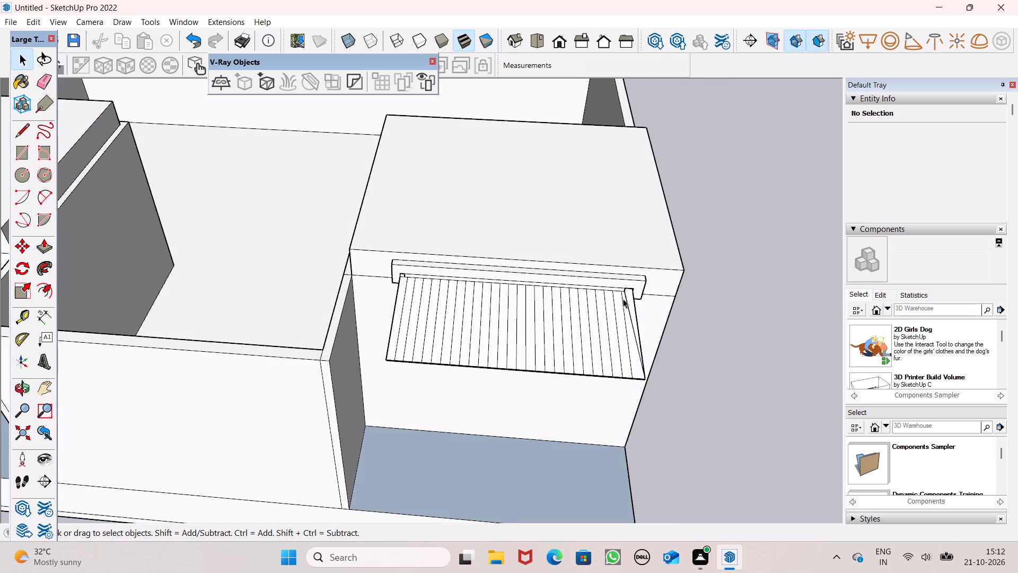
Examine the second block's ribbed awning and compare it with the awning on the first block.
scroll(600, 214, "down", 4)
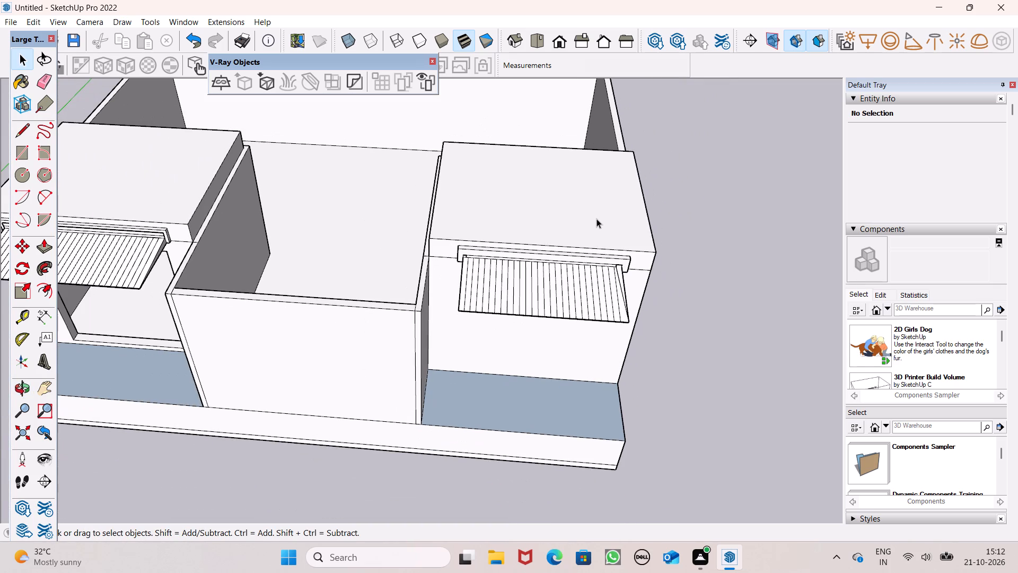
scroll(548, 210, "down", 4)
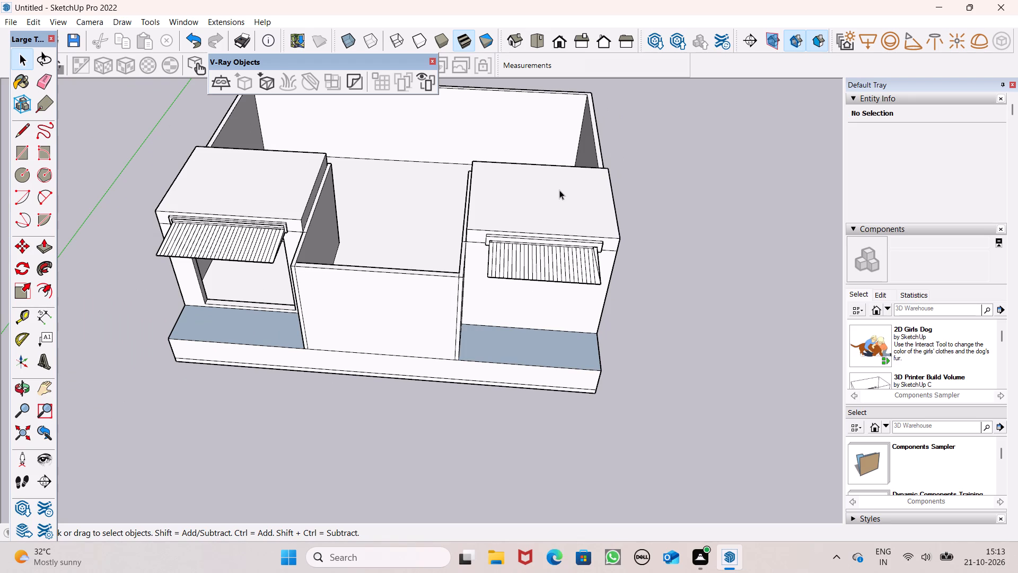
scroll(456, 219, "down", 4)
middle_click_drag(407, 255, 419, 235)
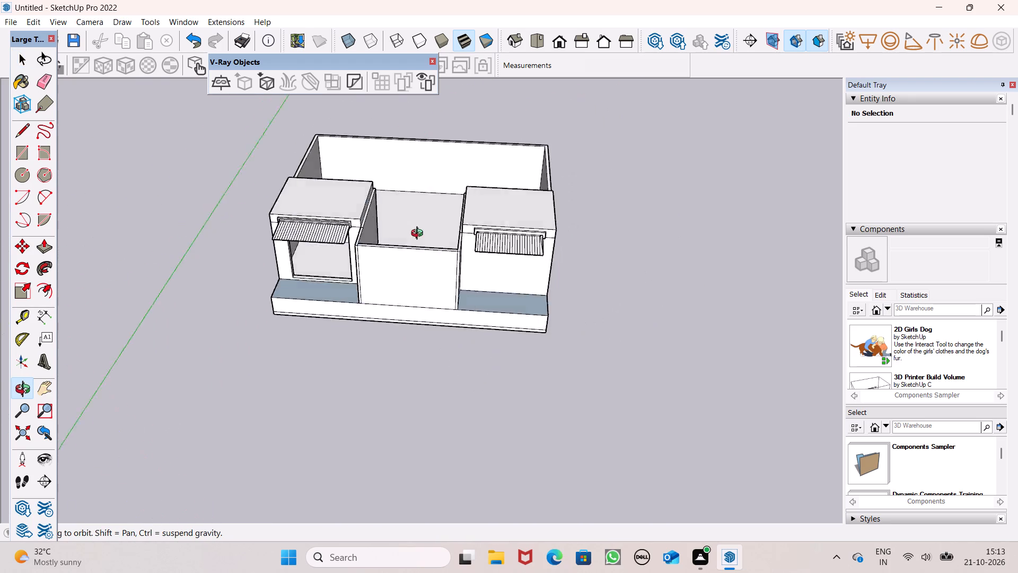
middle_click_drag(419, 235, 455, 216)
scroll(367, 227, "up", 8)
scroll(524, 221, "down", 4)
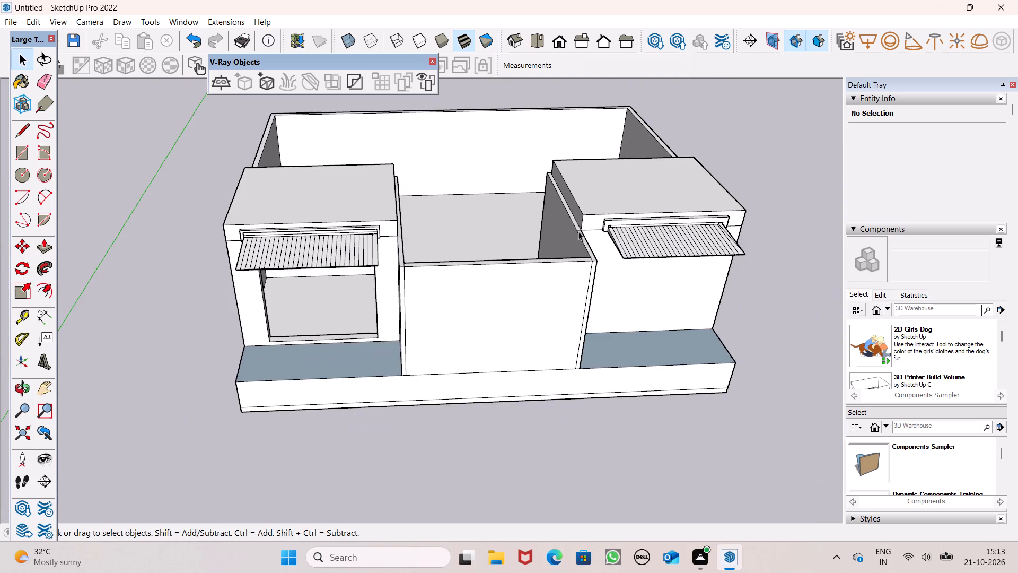
middle_click_drag(580, 229, 514, 227)
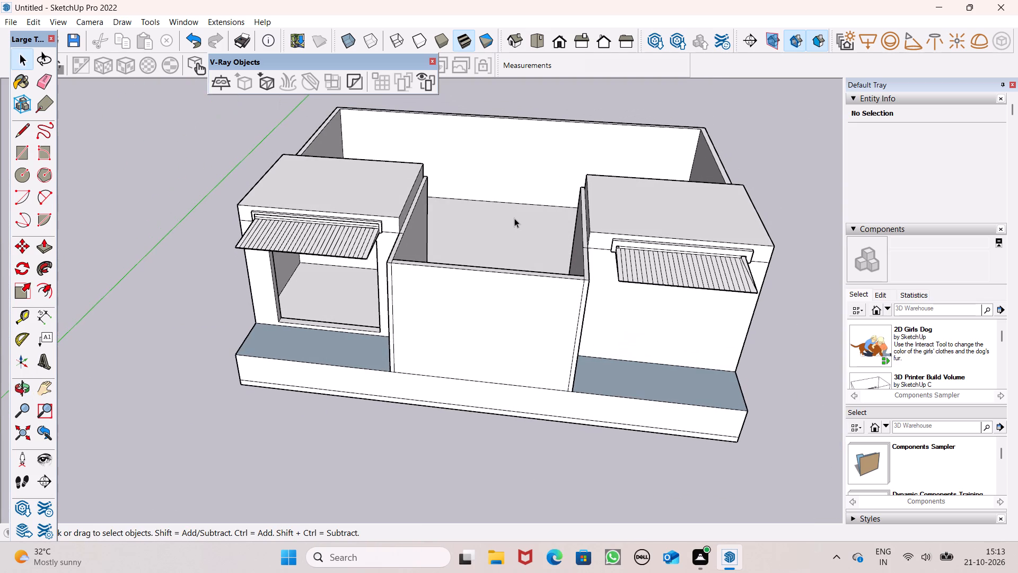
scroll(671, 213, "up", 7)
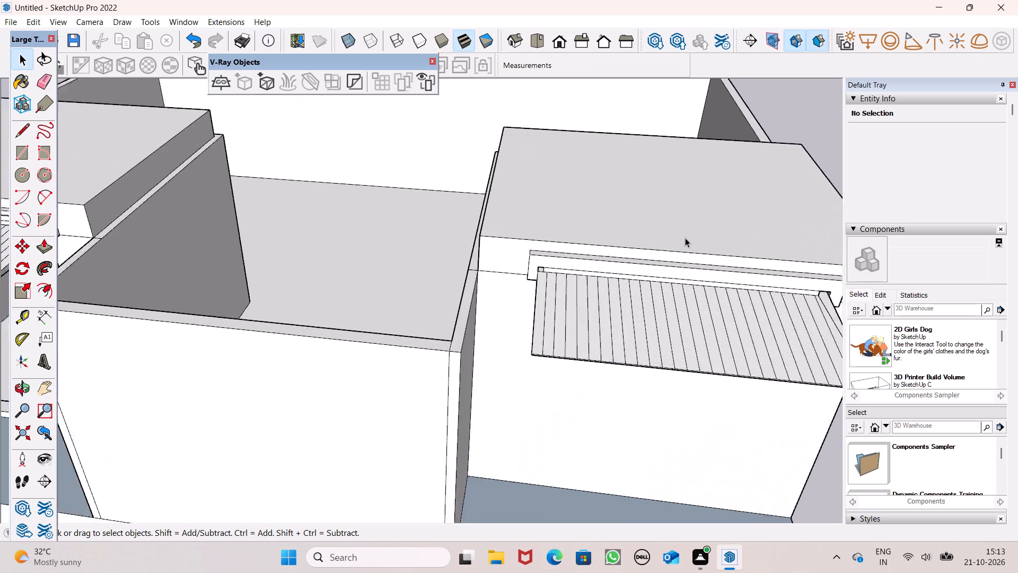
scroll(685, 238, "up", 2)
scroll(685, 238, "down", 8)
scroll(355, 236, "up", 8)
scroll(465, 160, "down", 3)
middle_click_drag(313, 193, 315, 192)
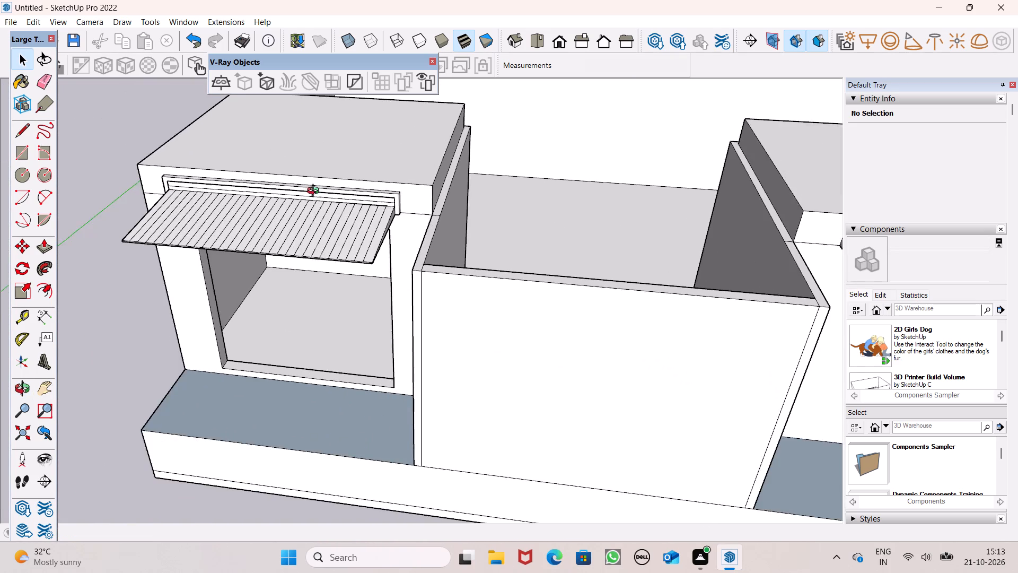
middle_click_drag(315, 192, 445, 131)
scroll(337, 162, "up", 1)
scroll(381, 150, "down", 4)
middle_click_drag(347, 154, 338, 213)
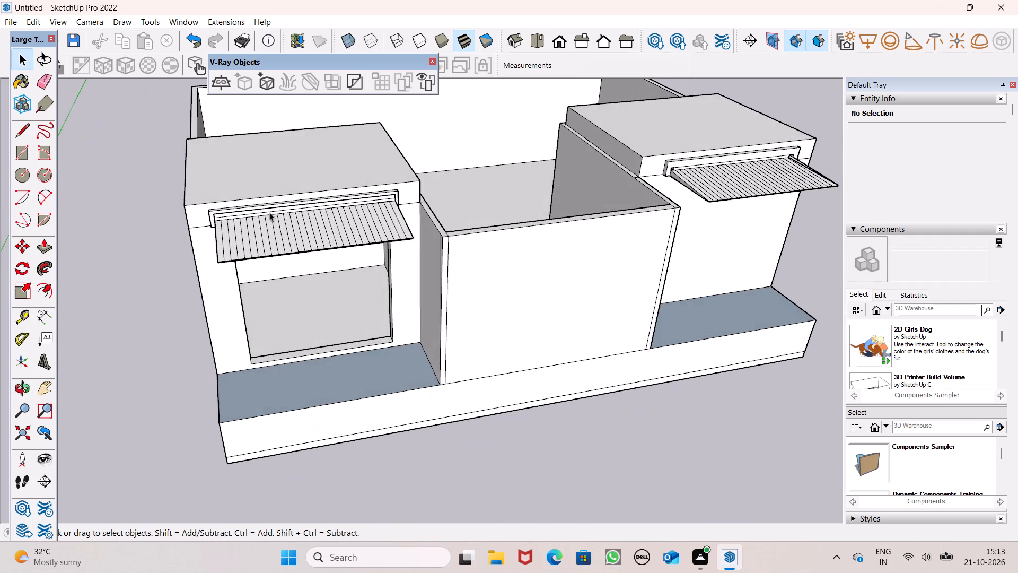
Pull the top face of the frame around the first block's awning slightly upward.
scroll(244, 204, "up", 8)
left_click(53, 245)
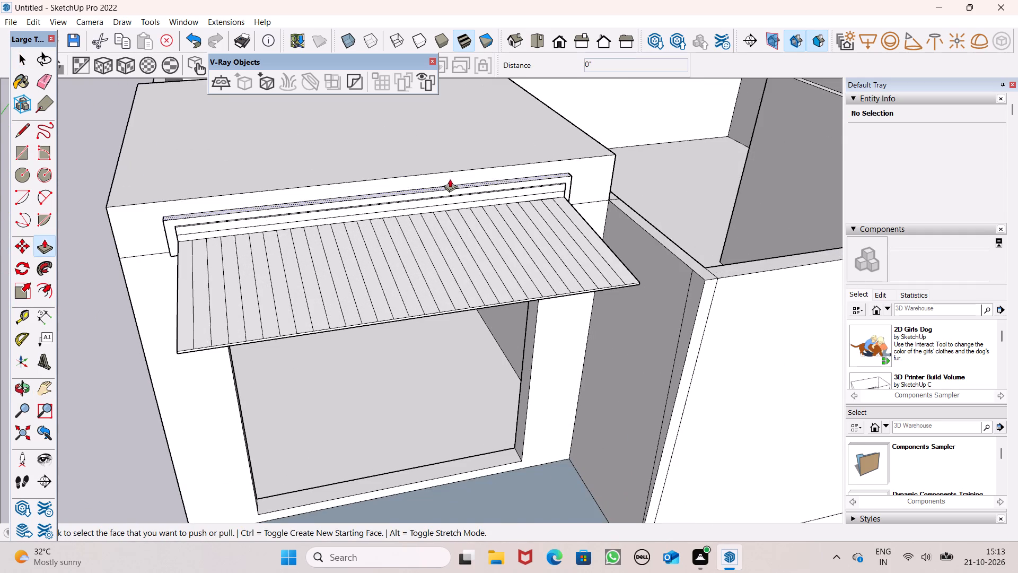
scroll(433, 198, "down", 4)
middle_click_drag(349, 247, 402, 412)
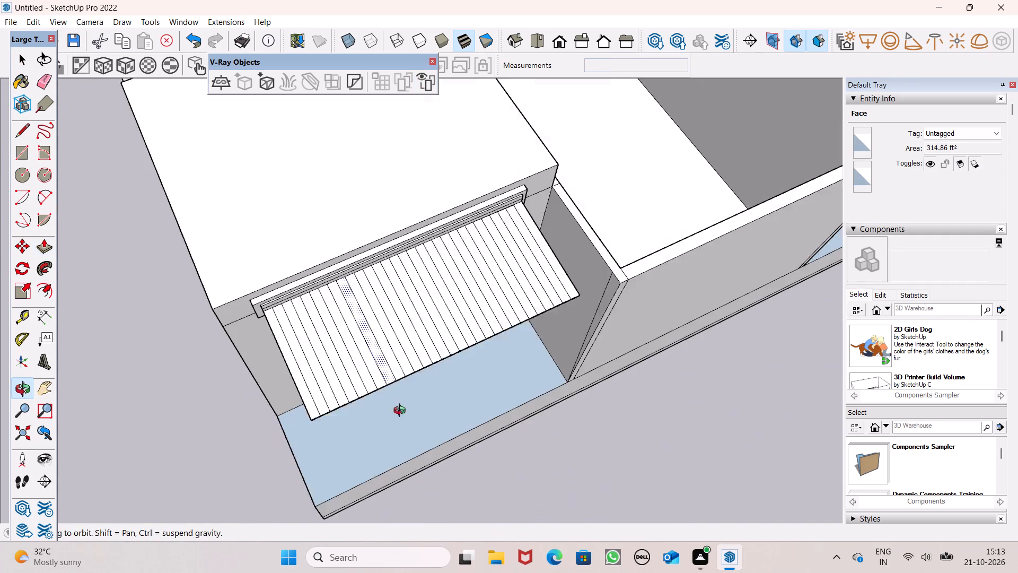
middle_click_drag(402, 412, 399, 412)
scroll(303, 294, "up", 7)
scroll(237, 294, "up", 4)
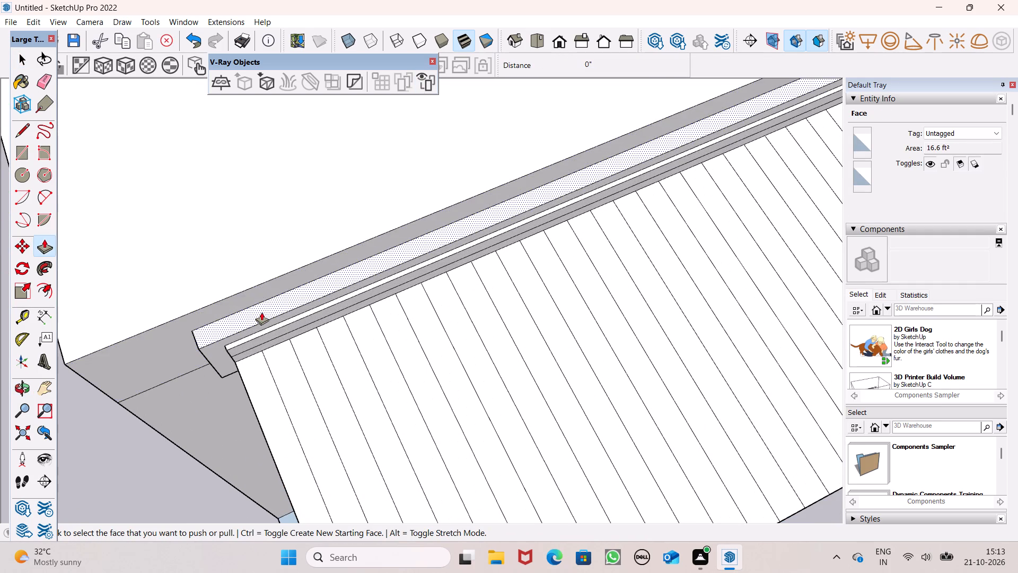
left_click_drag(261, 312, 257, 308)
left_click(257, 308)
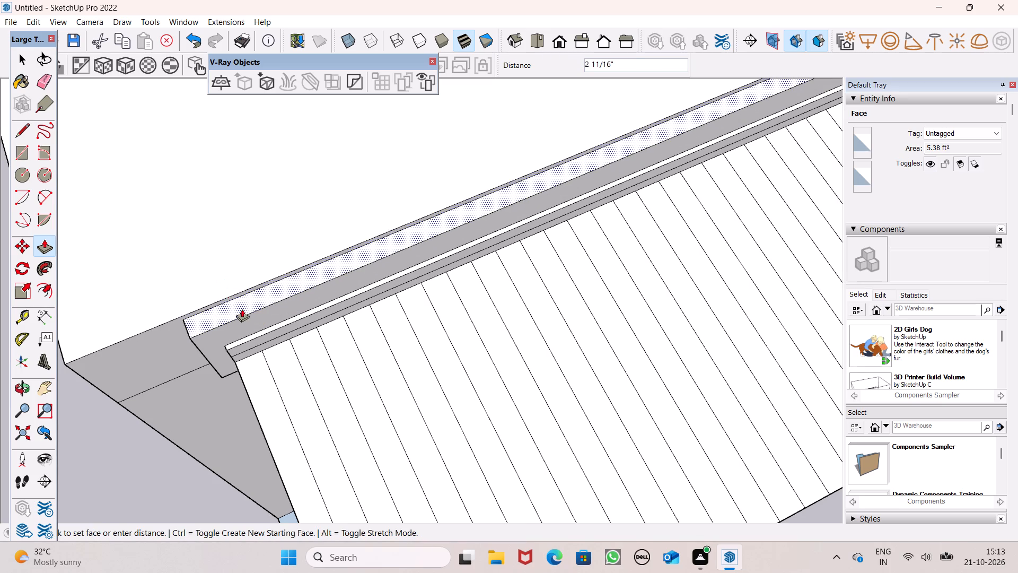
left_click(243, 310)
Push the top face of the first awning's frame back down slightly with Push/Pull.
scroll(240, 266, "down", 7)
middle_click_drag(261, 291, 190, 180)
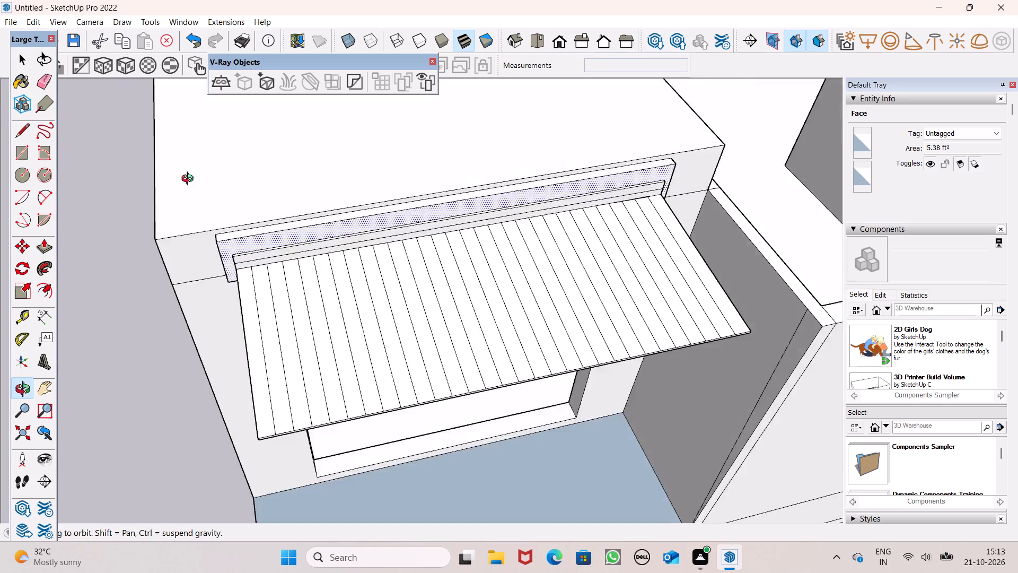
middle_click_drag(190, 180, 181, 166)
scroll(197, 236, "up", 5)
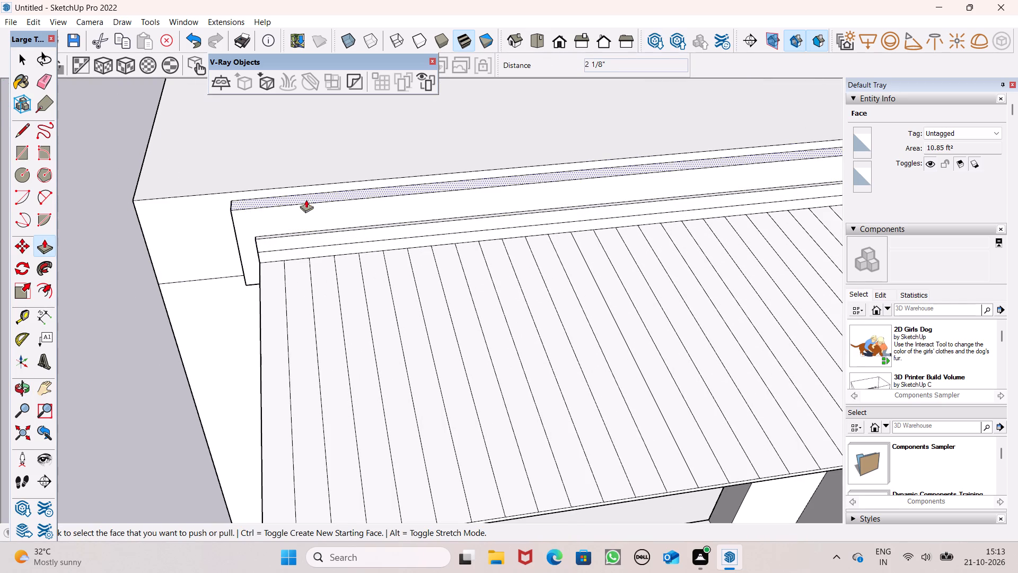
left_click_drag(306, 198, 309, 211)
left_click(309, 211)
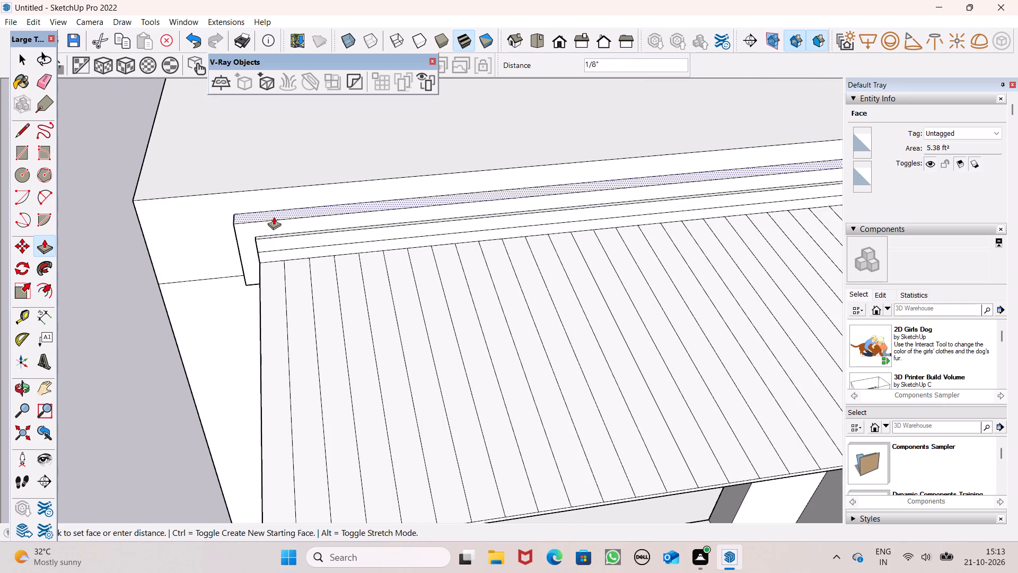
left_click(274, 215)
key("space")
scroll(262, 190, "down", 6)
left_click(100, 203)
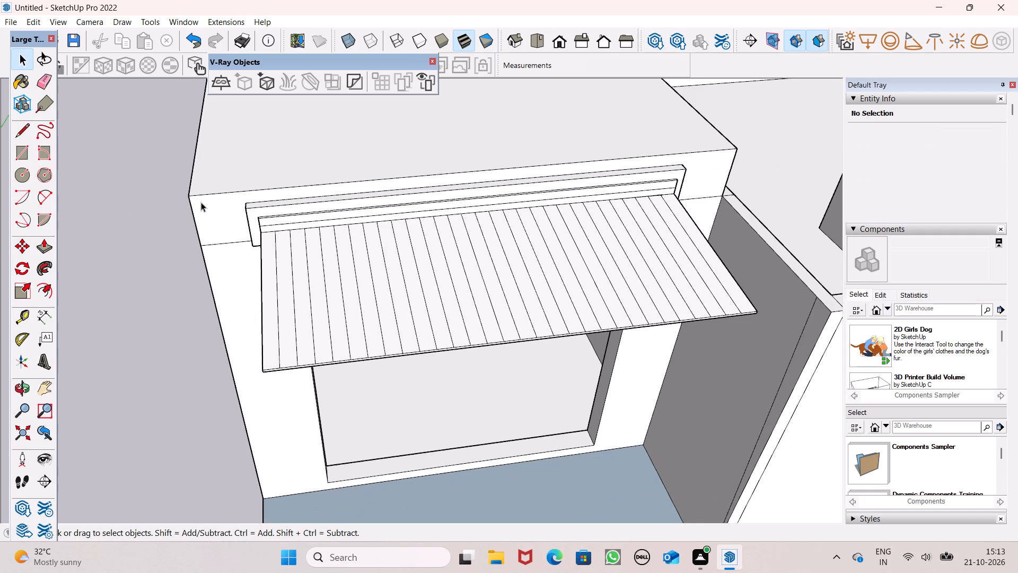
Examine the building's front, comparing the first block's opening with the second block's blank front wall.
scroll(201, 202, "down", 3)
middle_click_drag(280, 198, 114, 98)
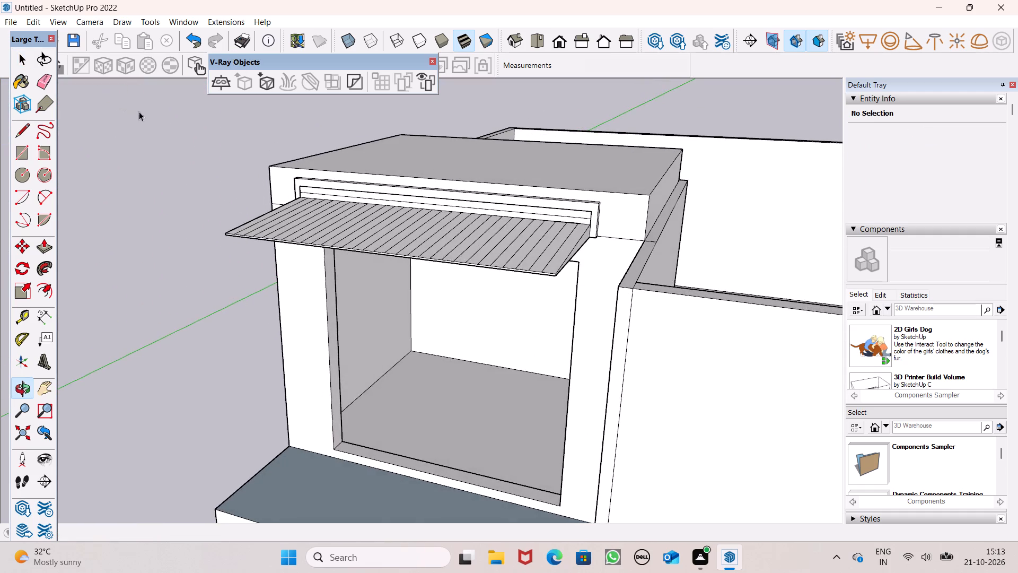
scroll(161, 124, "down", 8)
middle_click_drag(199, 125, 310, 159)
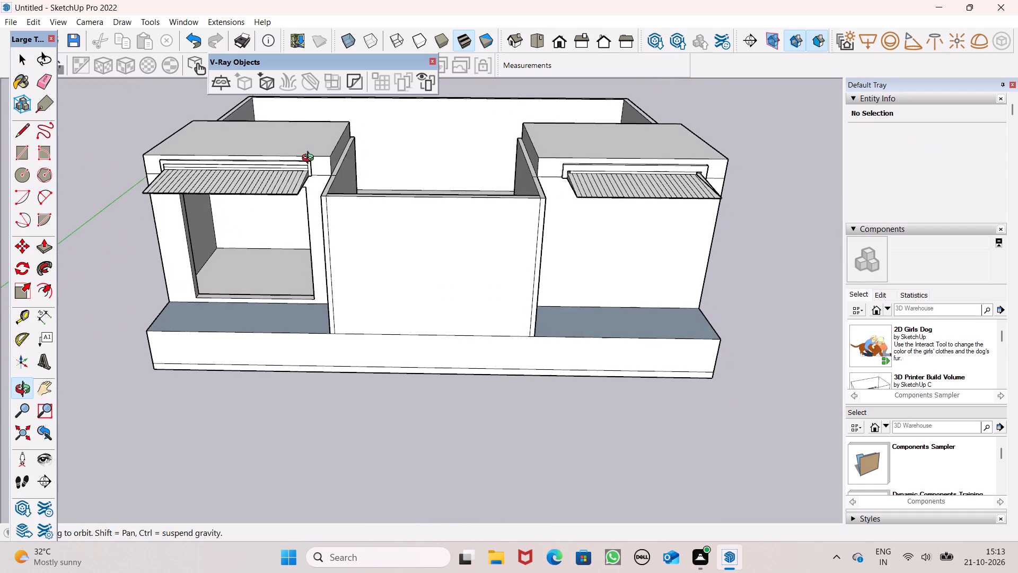
middle_click_drag(310, 159, 311, 159)
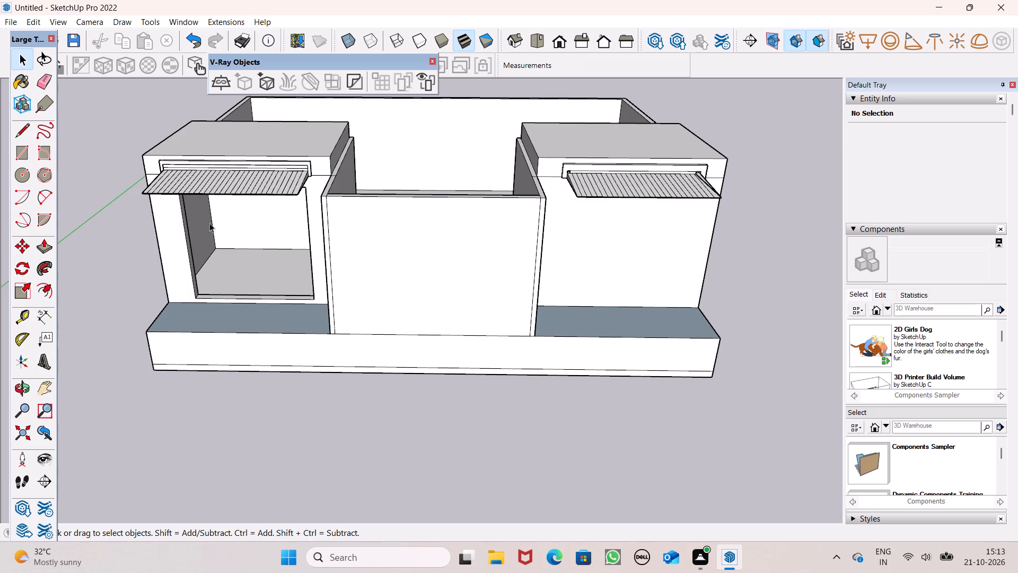
scroll(194, 256, "down", 3)
scroll(282, 265, "down", 1)
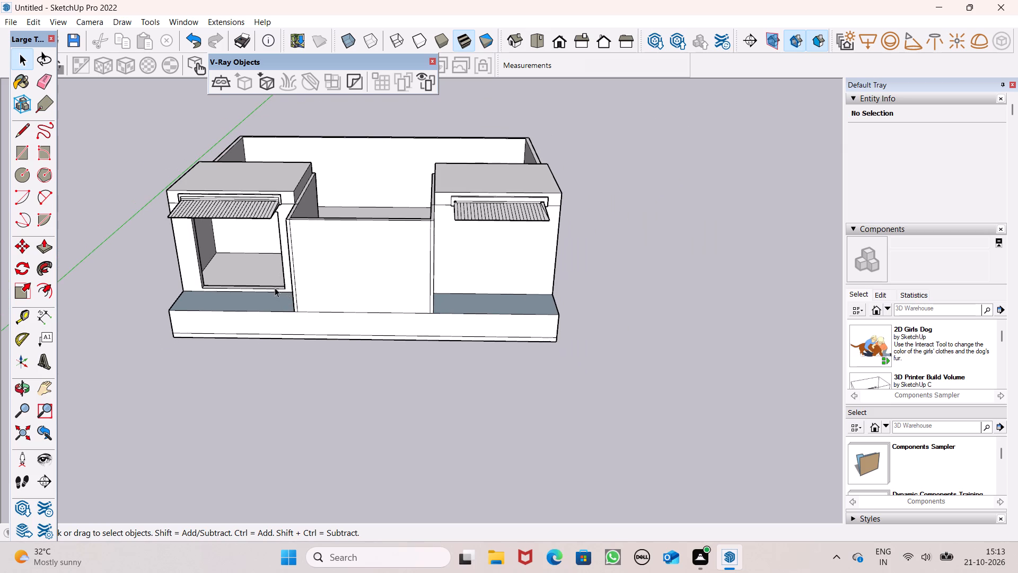
Draw a rectangle about 13' 10" square on the second block's front wall, below the awning.
scroll(275, 288, "down", 3)
middle_click_drag(299, 297, 279, 193)
scroll(361, 263, "up", 4)
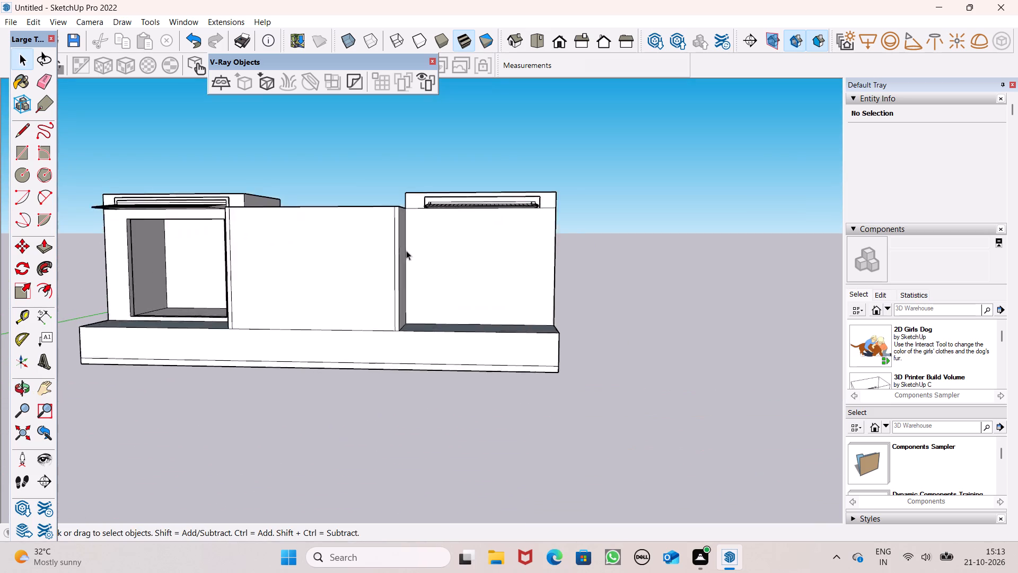
scroll(406, 250, "up", 2)
middle_click_drag(492, 280, 479, 258)
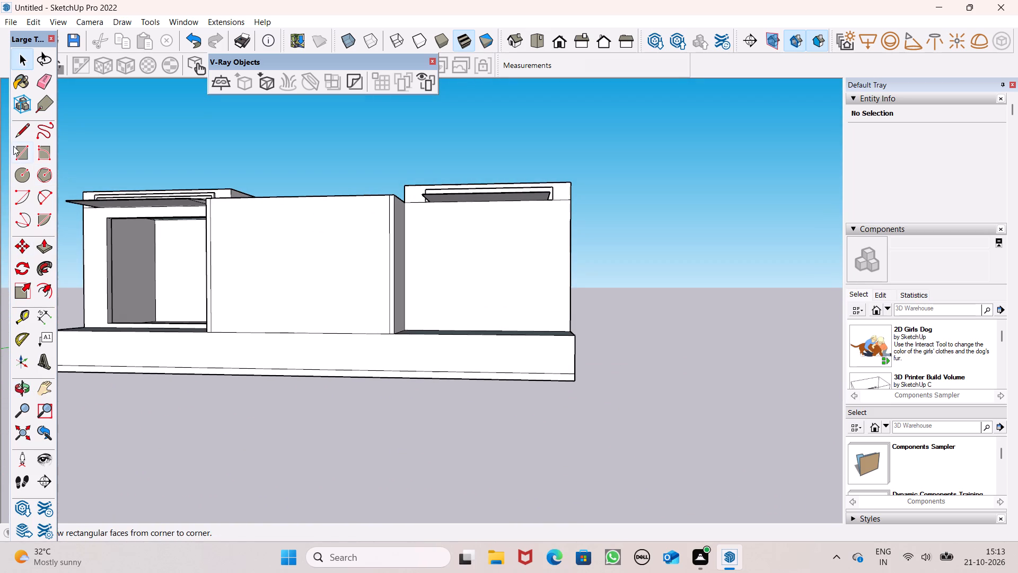
left_click(20, 149)
middle_click_drag(291, 262, 310, 258)
scroll(291, 262, "up", 1)
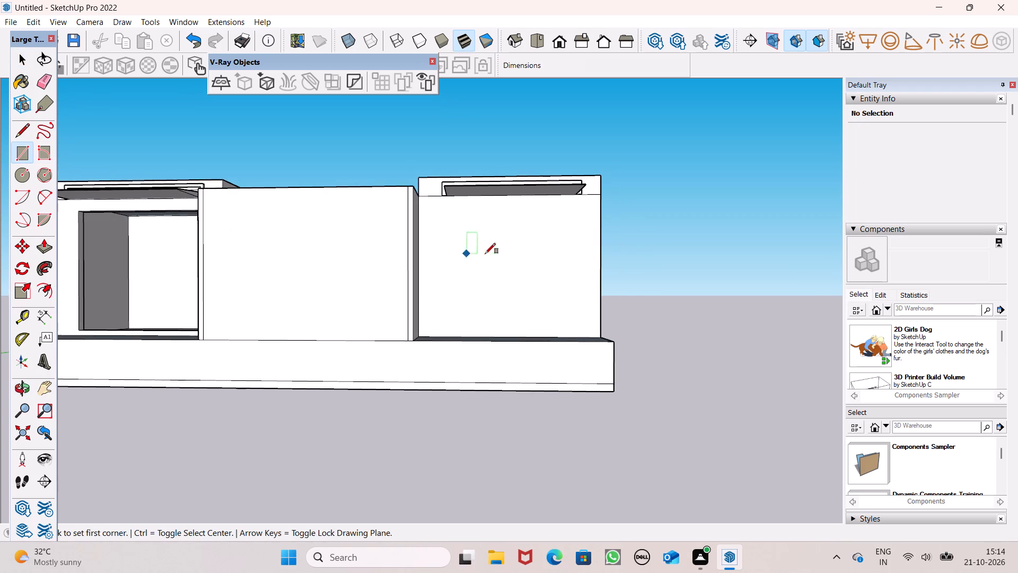
scroll(489, 254, "up", 3)
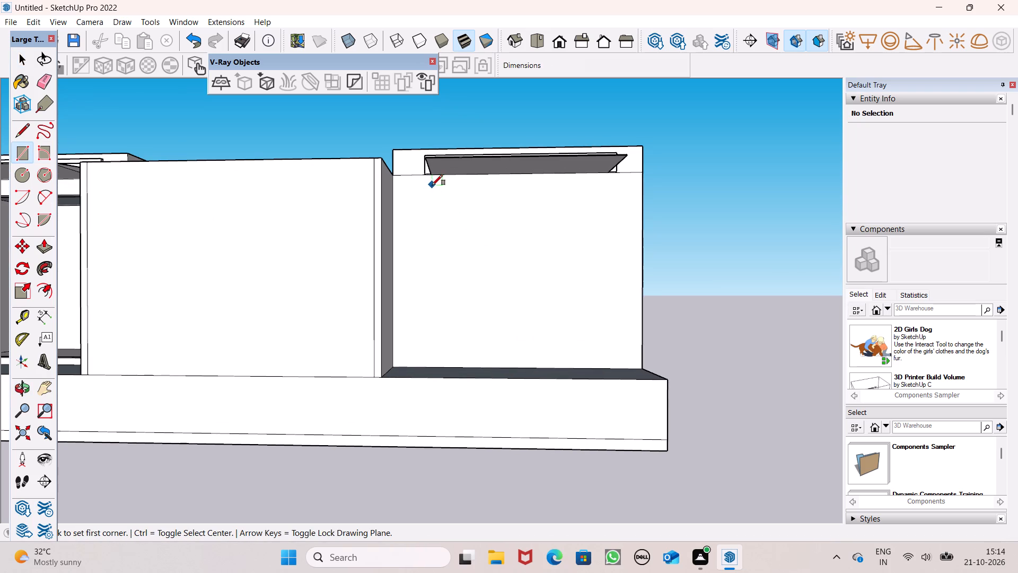
left_click(433, 185)
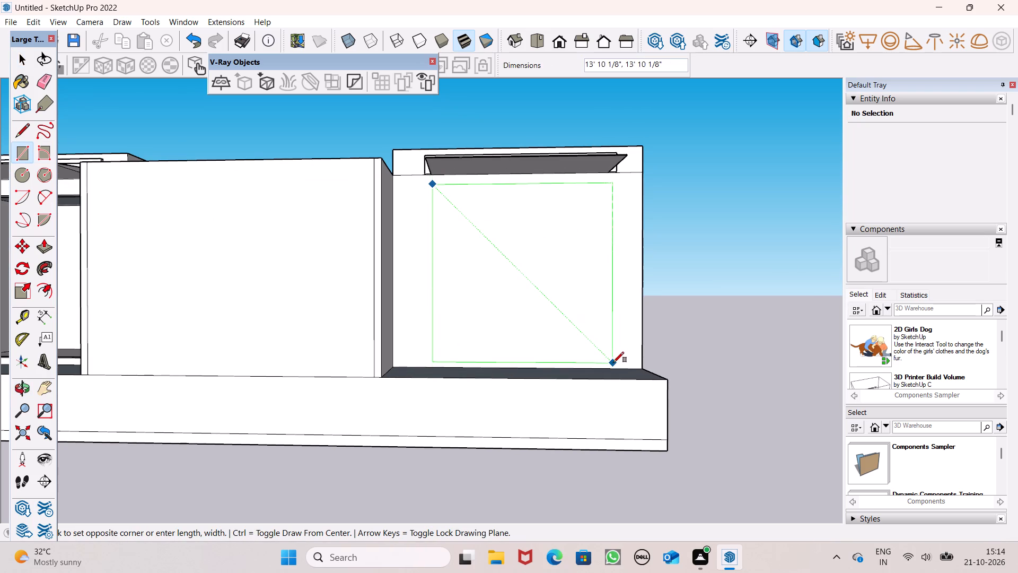
left_click(608, 364)
Push the rectangle inward into the second block to form a deep recessed opening like the first block's.
middle_click_drag(580, 336, 580, 346)
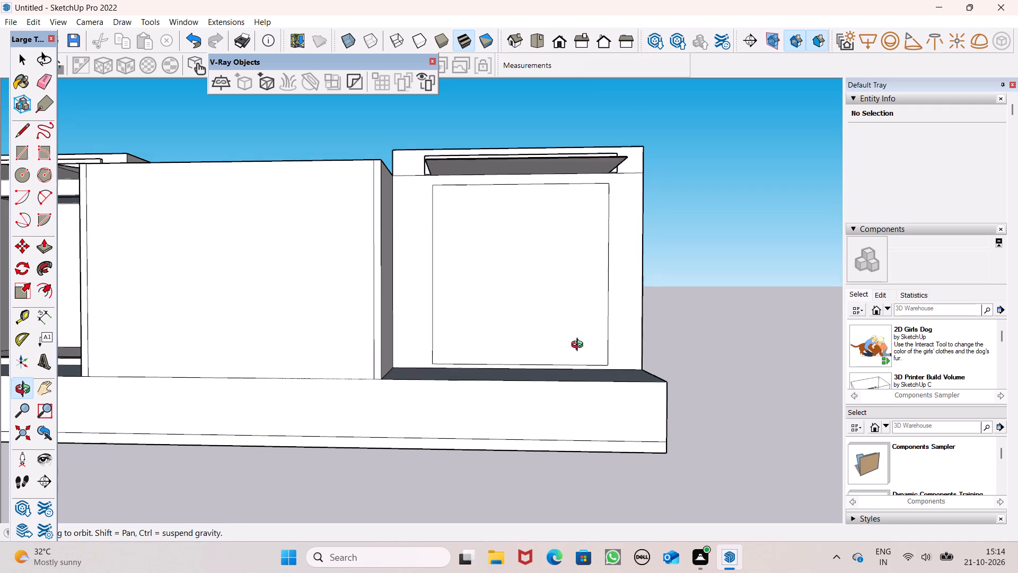
middle_click_drag(580, 346, 580, 364)
scroll(580, 364, "up", 1)
left_click(44, 241)
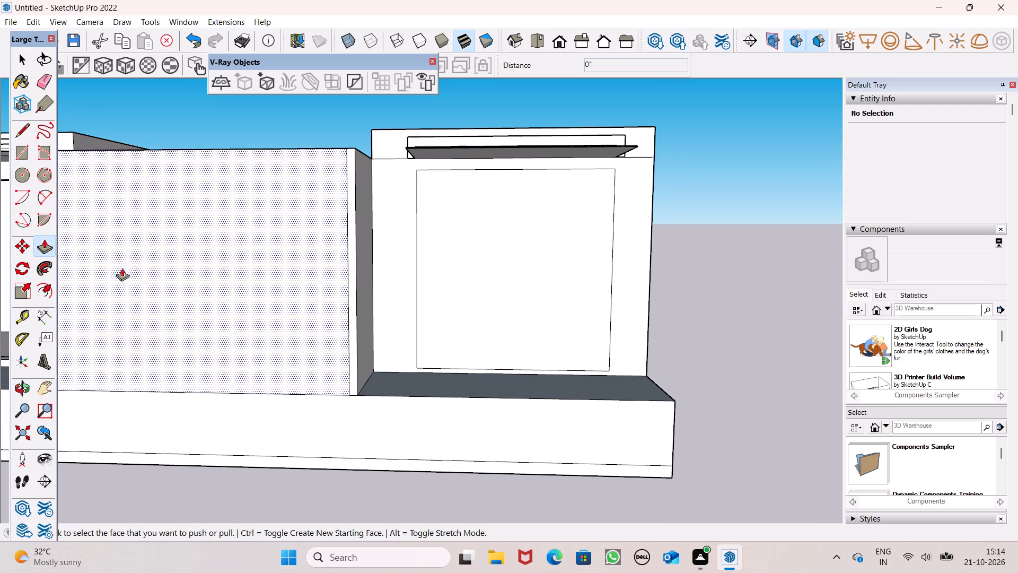
left_click_drag(450, 356, 467, 332)
left_click(467, 332)
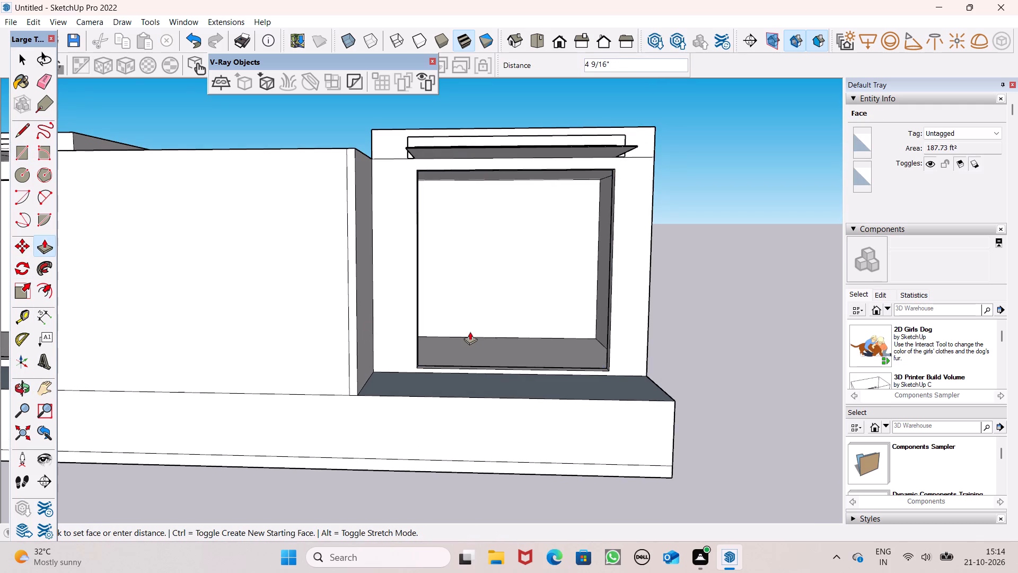
scroll(470, 335, "down", 3)
key("space")
Examine the building's front from several angles, comparing the openings and awnings of both blocks.
scroll(503, 353, "down", 4)
middle_click_drag(510, 354, 507, 353)
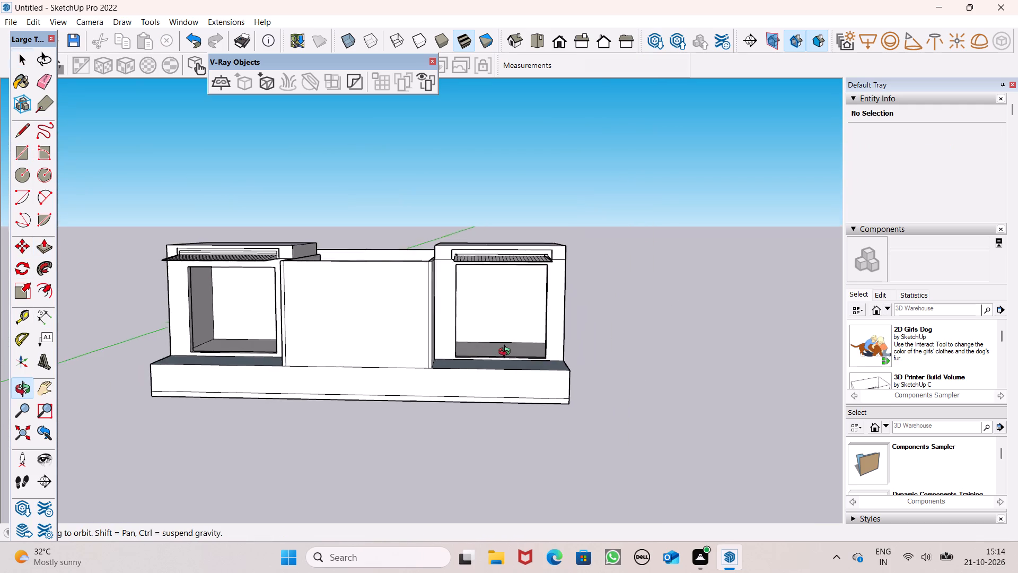
middle_click_drag(507, 353, 515, 419)
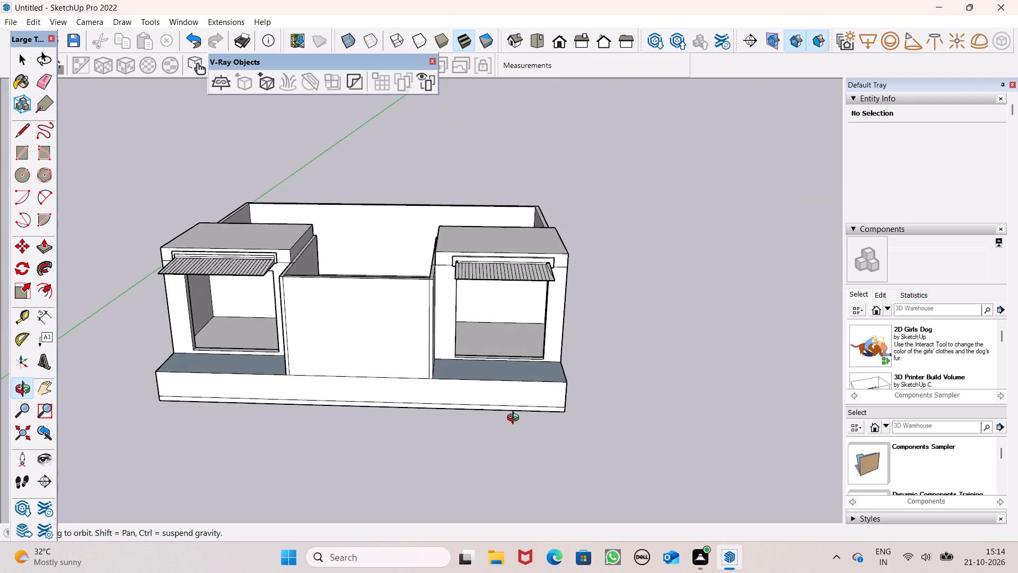
middle_click_drag(515, 419, 524, 412)
scroll(547, 380, "down", 3)
middle_click_drag(478, 386, 501, 430)
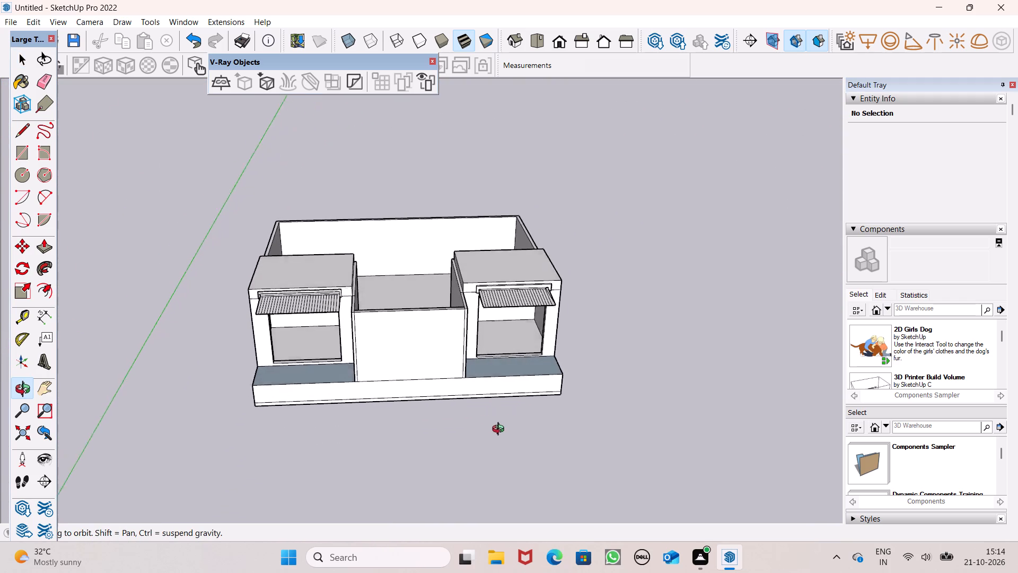
middle_click_drag(501, 430, 500, 431)
scroll(500, 431, "up", 1)
scroll(340, 355, "down", 2)
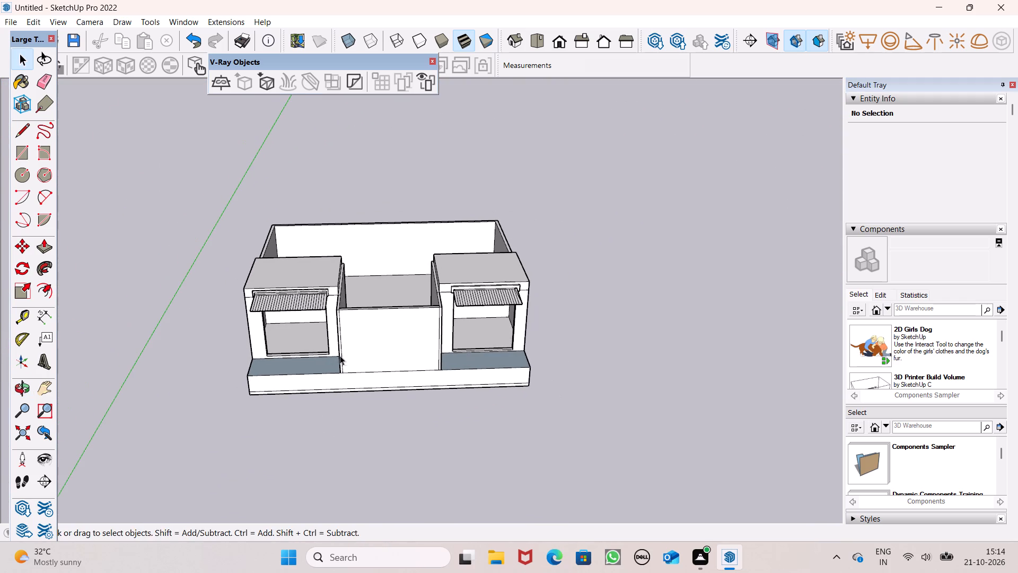
middle_click_drag(374, 341, 375, 351)
scroll(375, 351, "up", 1)
scroll(420, 325, "up", 4)
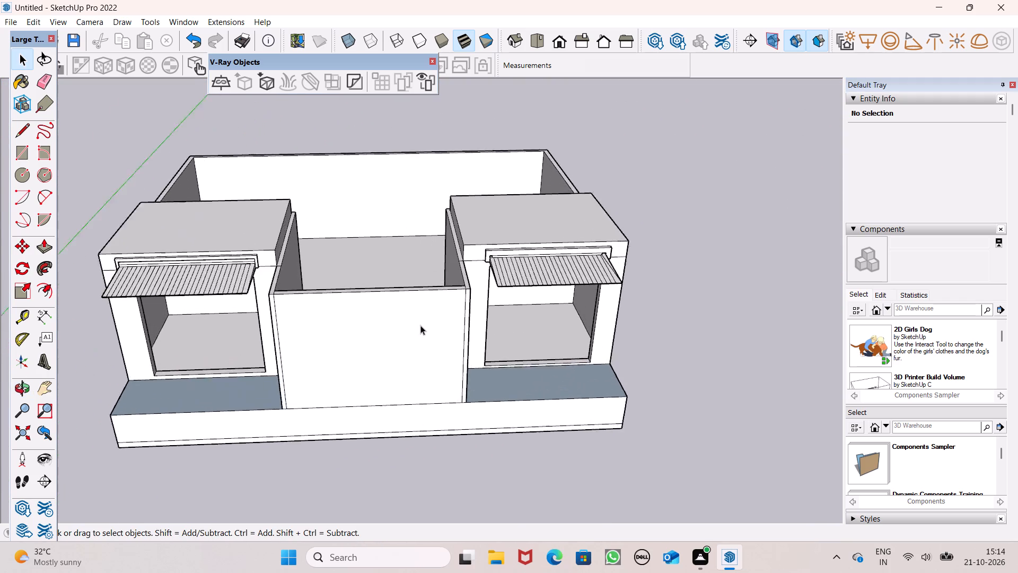
scroll(420, 325, "up", 4)
scroll(420, 325, "down", 1)
scroll(287, 308, "down", 2)
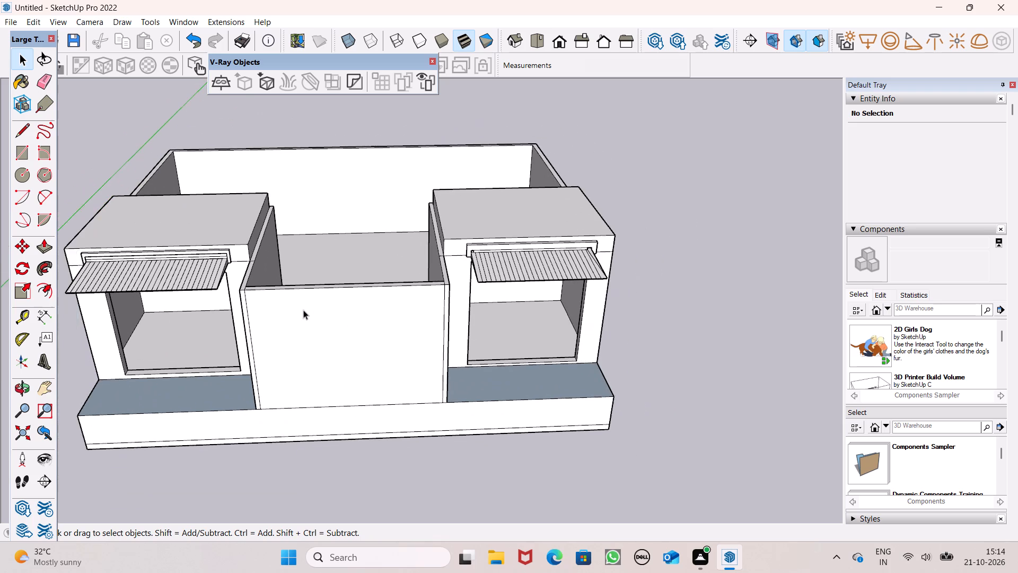
middle_click_drag(303, 310, 277, 385)
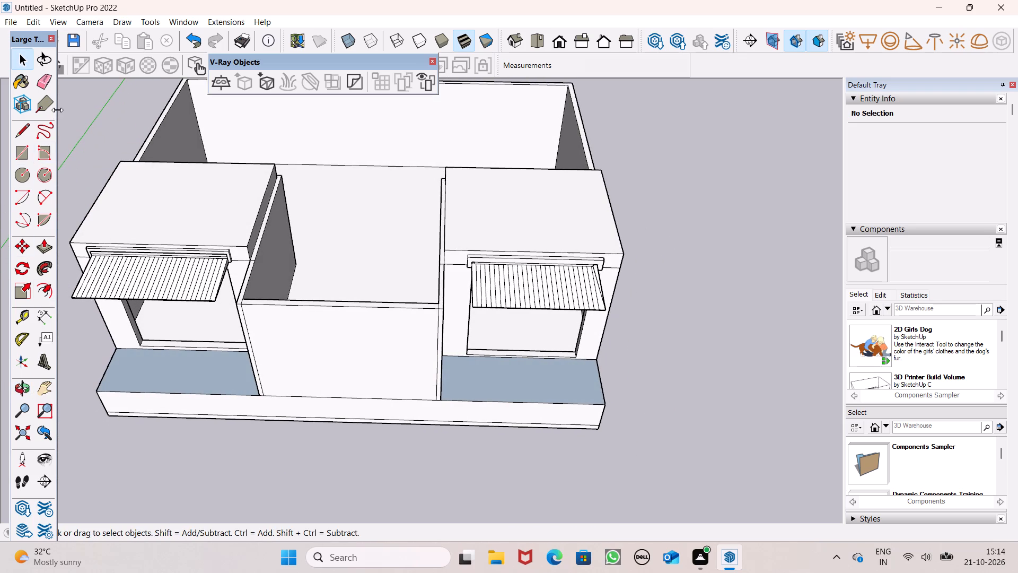
Erase the leftover vertical seam and short top-edge line at the center front wall's left end.
left_click(49, 87)
scroll(222, 346, "up", 6)
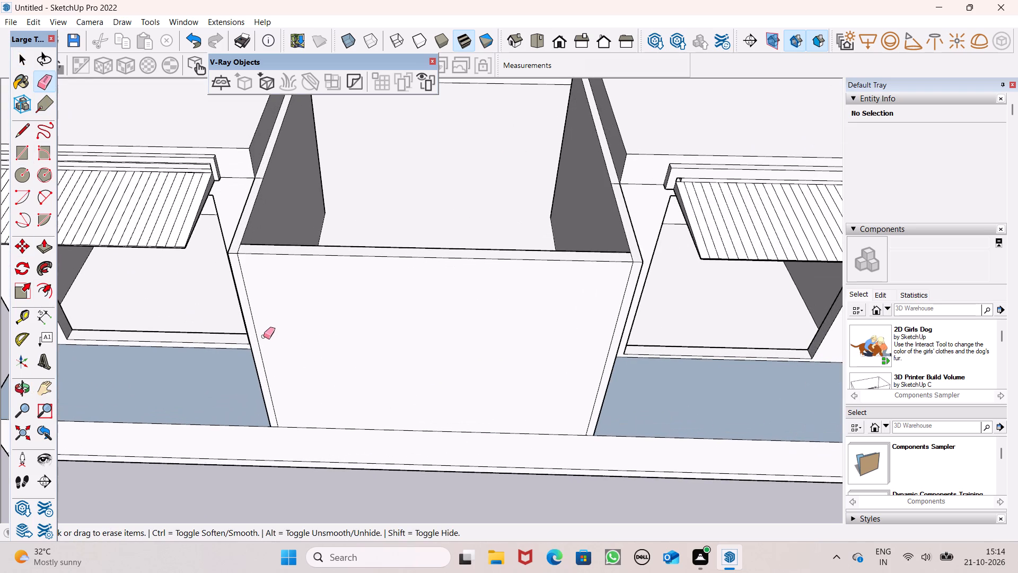
double_click(260, 335)
scroll(292, 328, "down", 3)
scroll(334, 300, "up", 2)
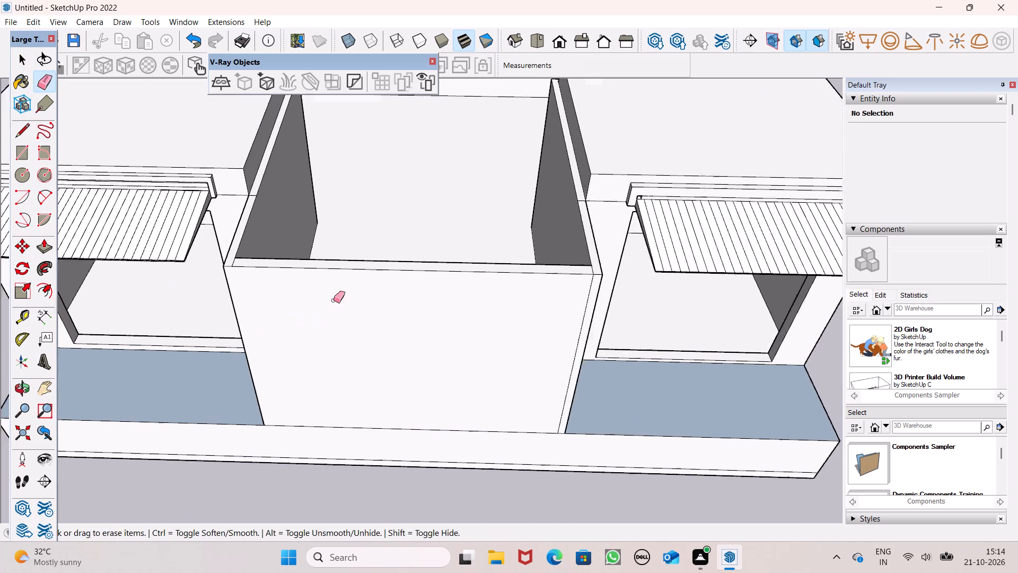
scroll(334, 300, "up", 2)
scroll(200, 252, "up", 6)
left_click(212, 250)
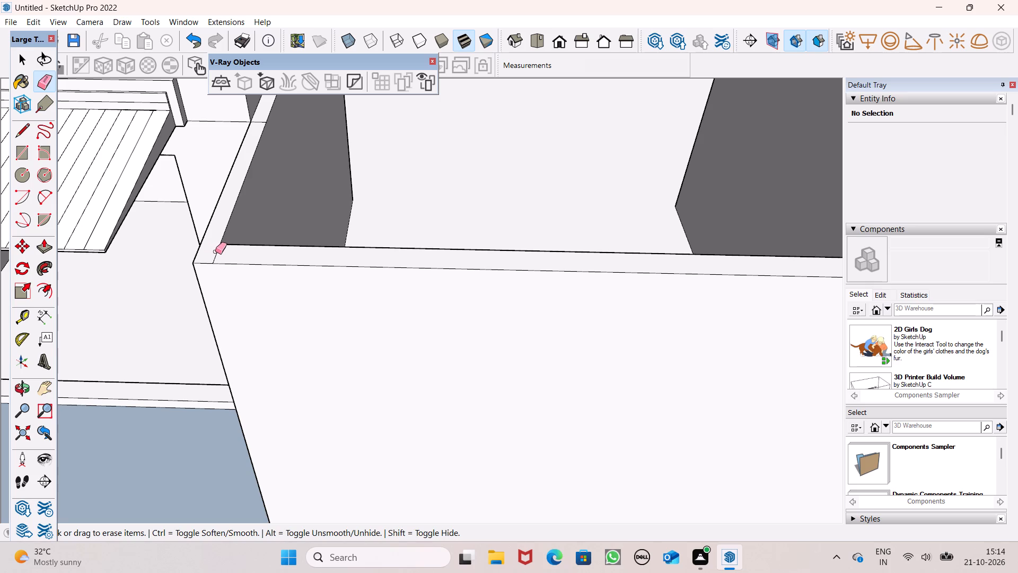
left_click_drag(215, 252, 222, 253)
left_click(222, 253)
Erase the leftover vertical seam and short top-edge line at the center front wall's right end.
scroll(157, 253, "down", 4)
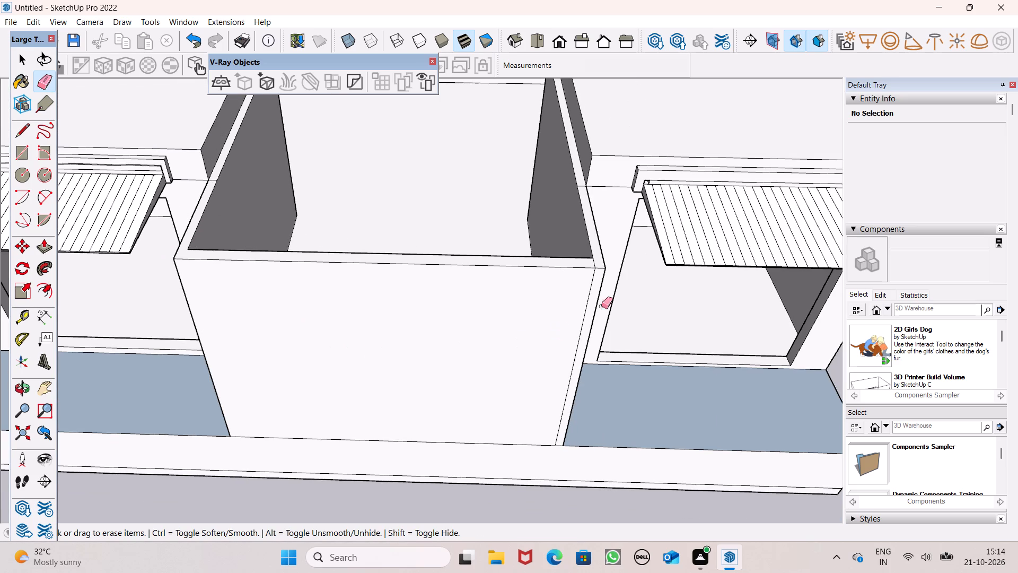
scroll(622, 274, "up", 6)
left_click_drag(561, 255, 555, 255)
double_click(554, 273)
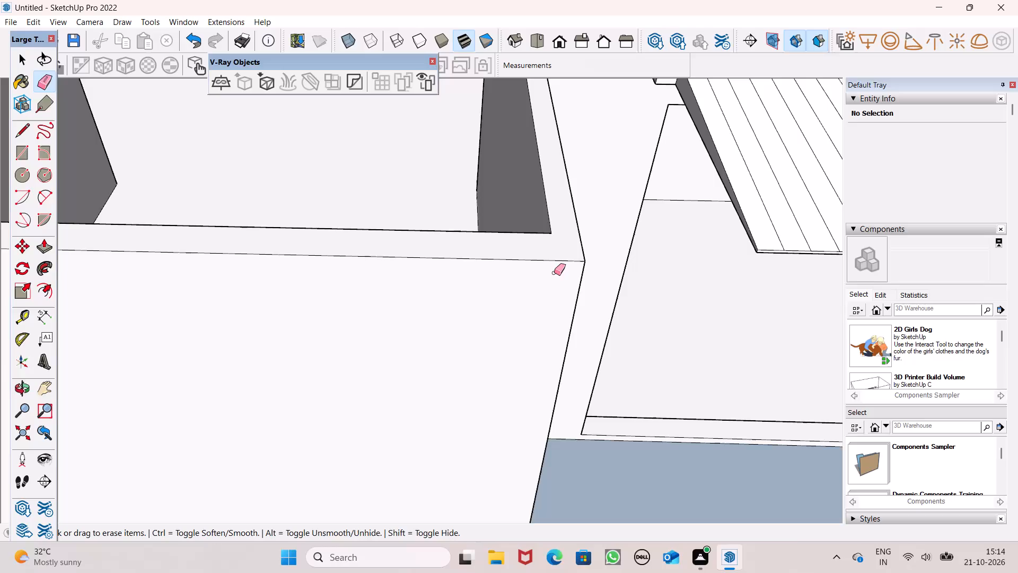
Push/Pull the center front wall's inner face about 3' 2 1/2" into the building to thicken the wall.
scroll(523, 246, "down", 11)
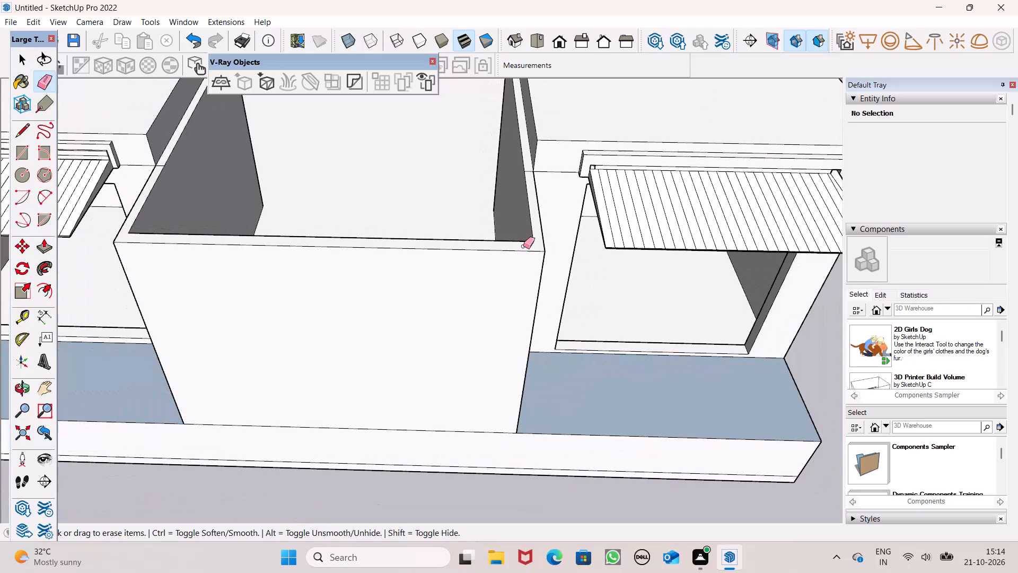
scroll(564, 251, "down", 4)
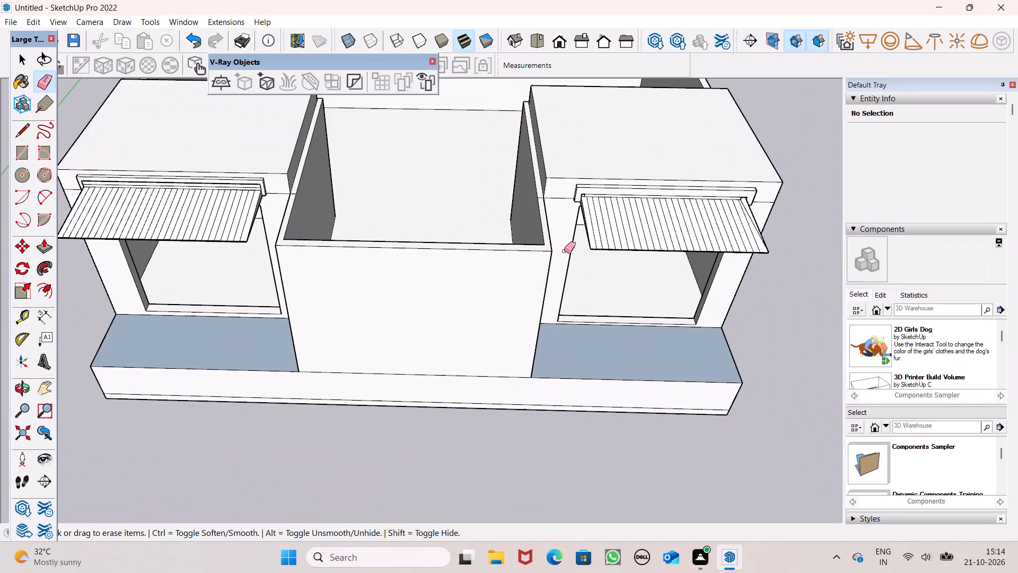
scroll(564, 251, "down", 2)
middle_click_drag(565, 251, 109, 357)
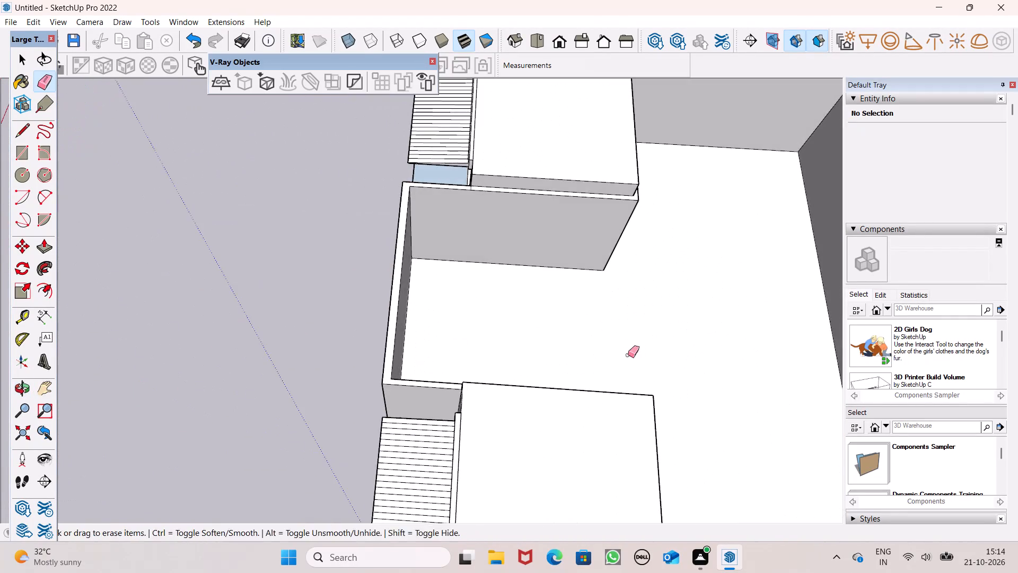
middle_click_drag(632, 354, 299, 342)
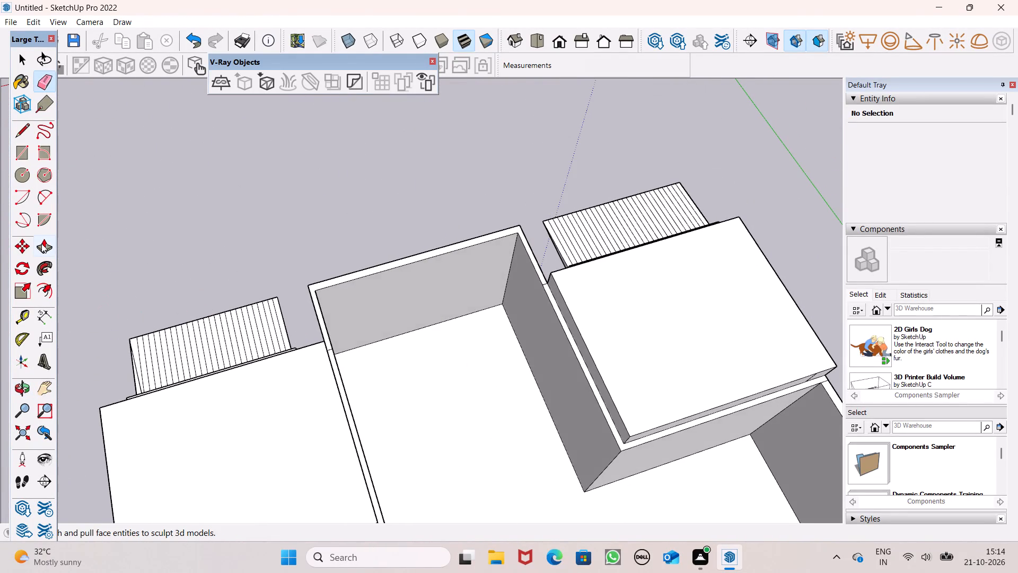
left_click(41, 244)
scroll(389, 311, "up", 5)
left_click_drag(387, 305, 403, 337)
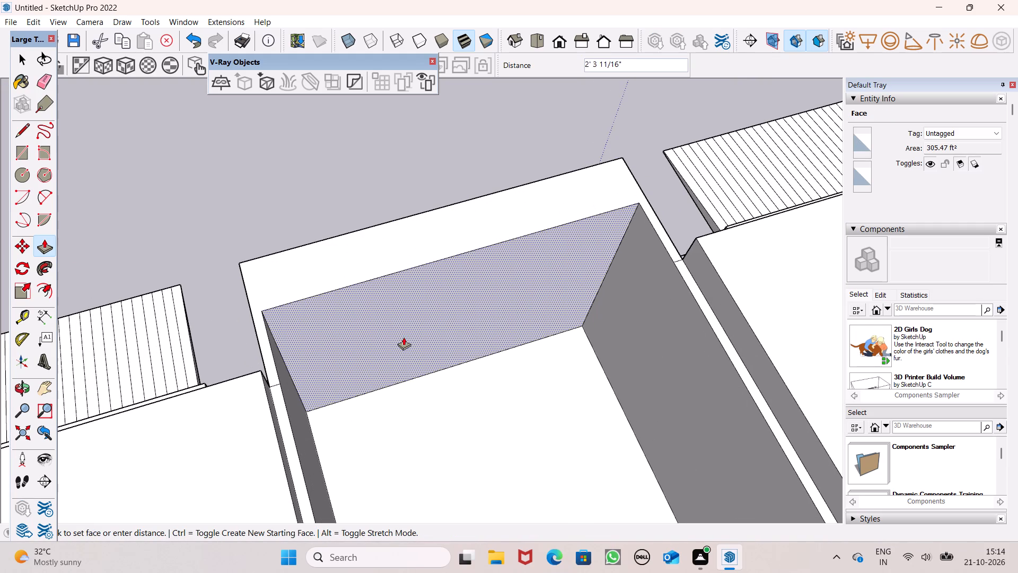
left_click_drag(403, 337, 407, 349)
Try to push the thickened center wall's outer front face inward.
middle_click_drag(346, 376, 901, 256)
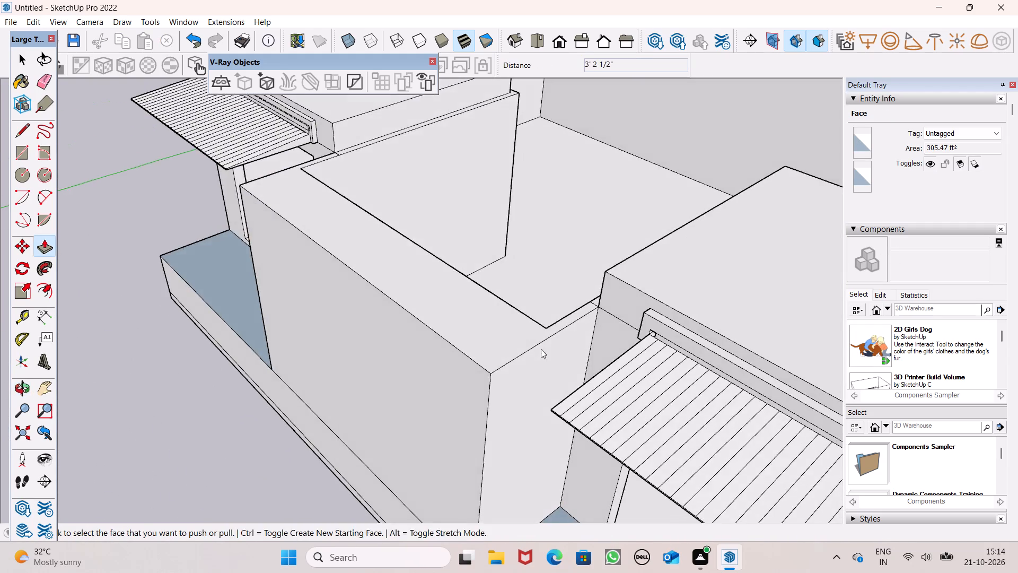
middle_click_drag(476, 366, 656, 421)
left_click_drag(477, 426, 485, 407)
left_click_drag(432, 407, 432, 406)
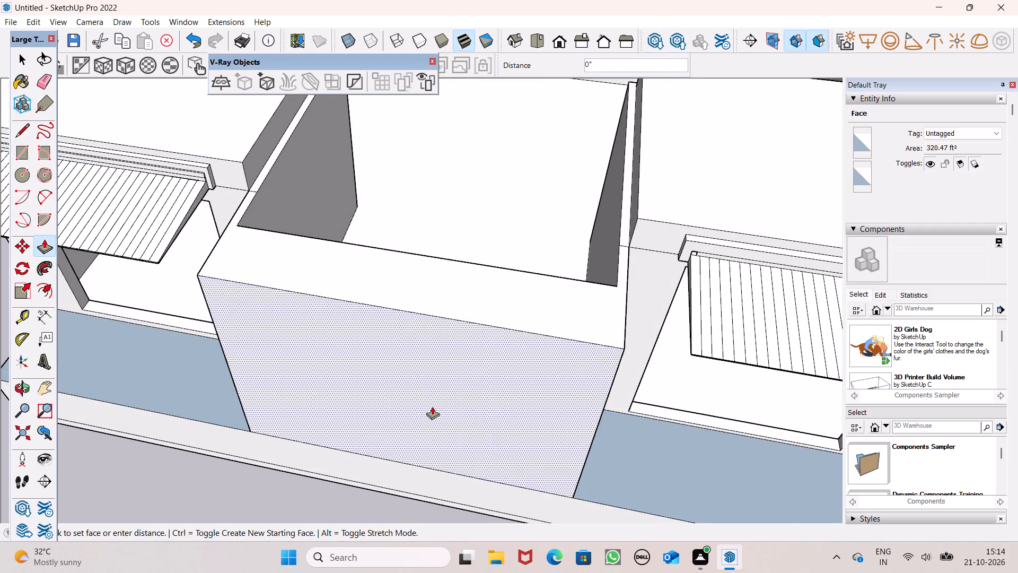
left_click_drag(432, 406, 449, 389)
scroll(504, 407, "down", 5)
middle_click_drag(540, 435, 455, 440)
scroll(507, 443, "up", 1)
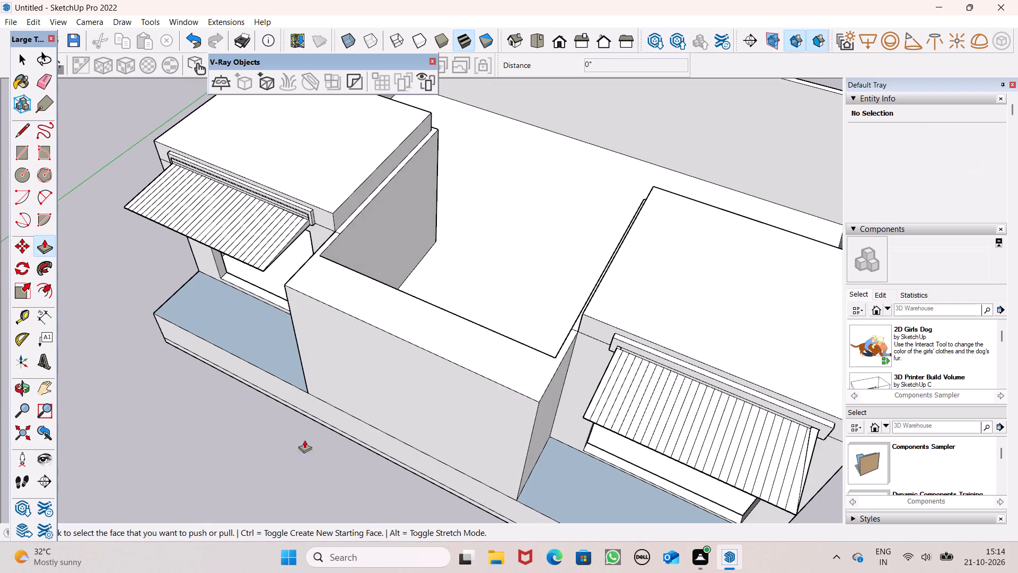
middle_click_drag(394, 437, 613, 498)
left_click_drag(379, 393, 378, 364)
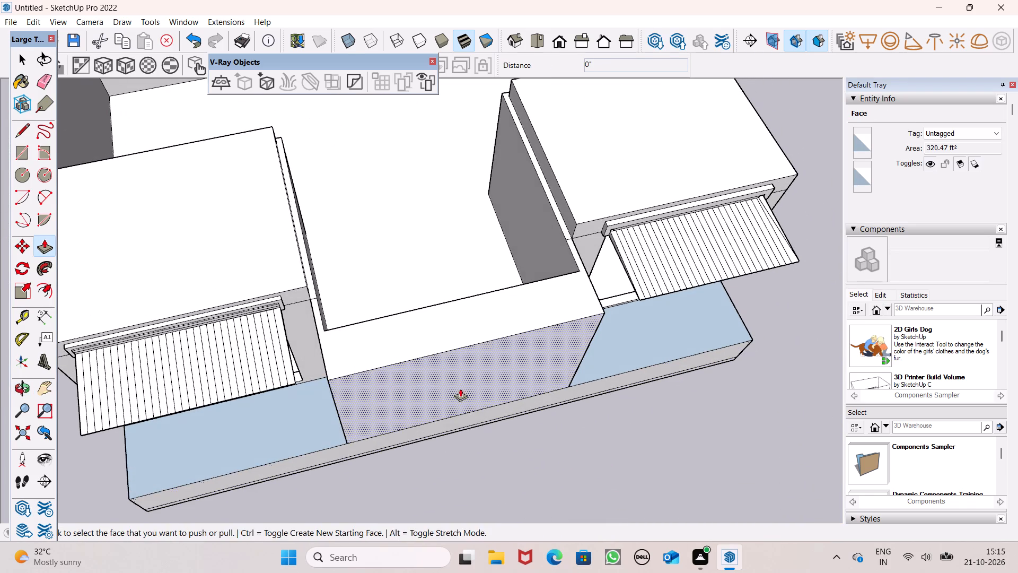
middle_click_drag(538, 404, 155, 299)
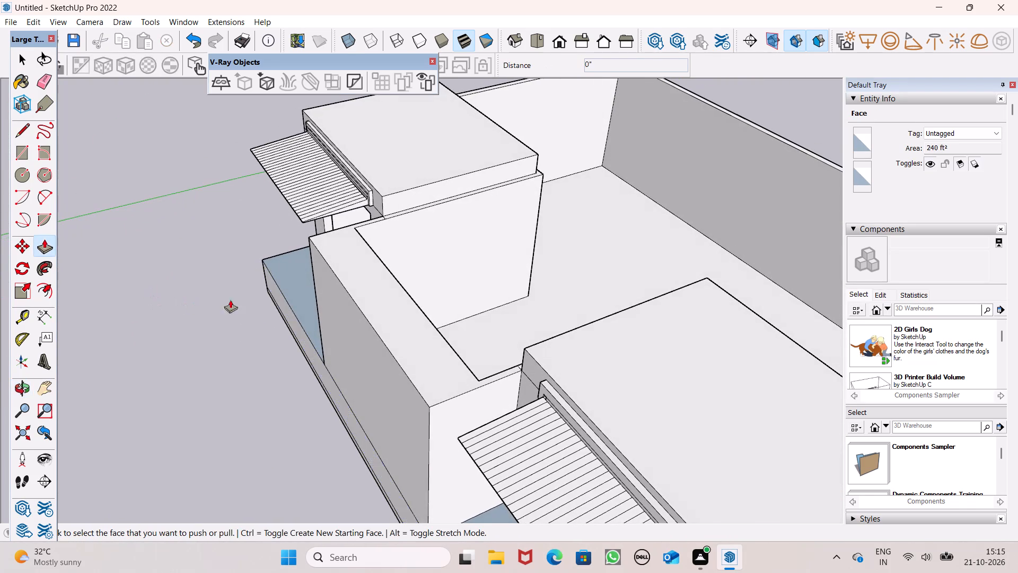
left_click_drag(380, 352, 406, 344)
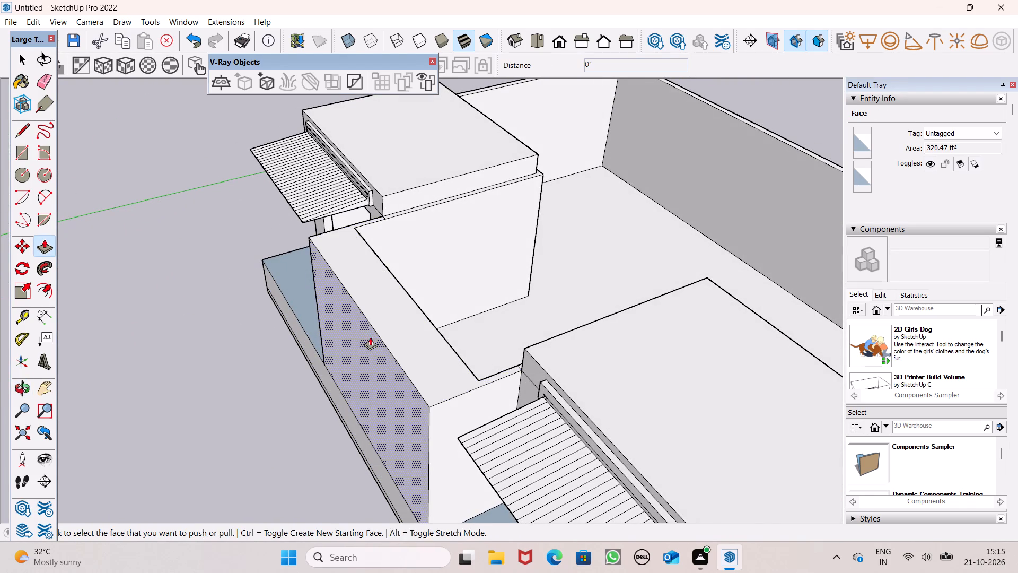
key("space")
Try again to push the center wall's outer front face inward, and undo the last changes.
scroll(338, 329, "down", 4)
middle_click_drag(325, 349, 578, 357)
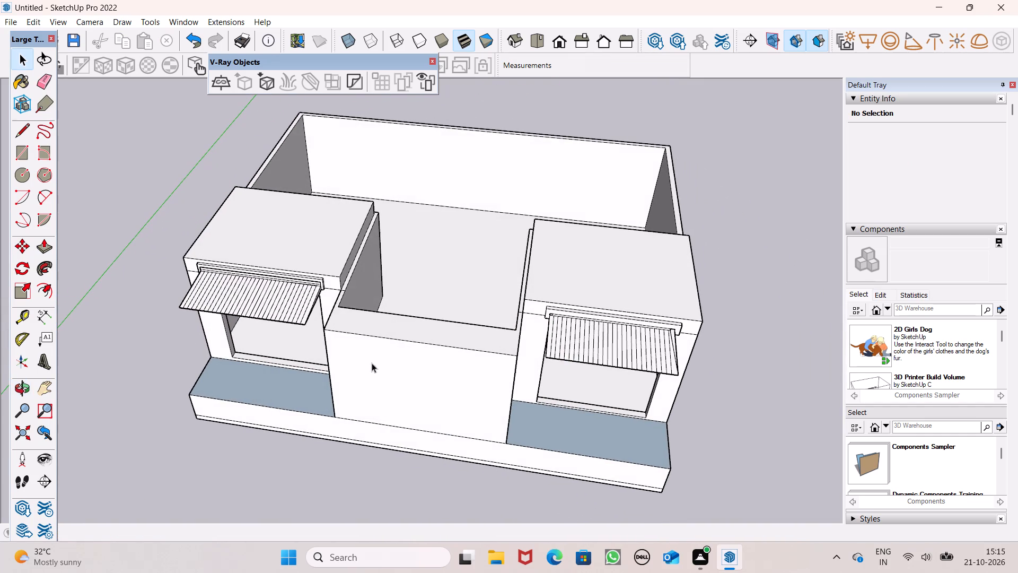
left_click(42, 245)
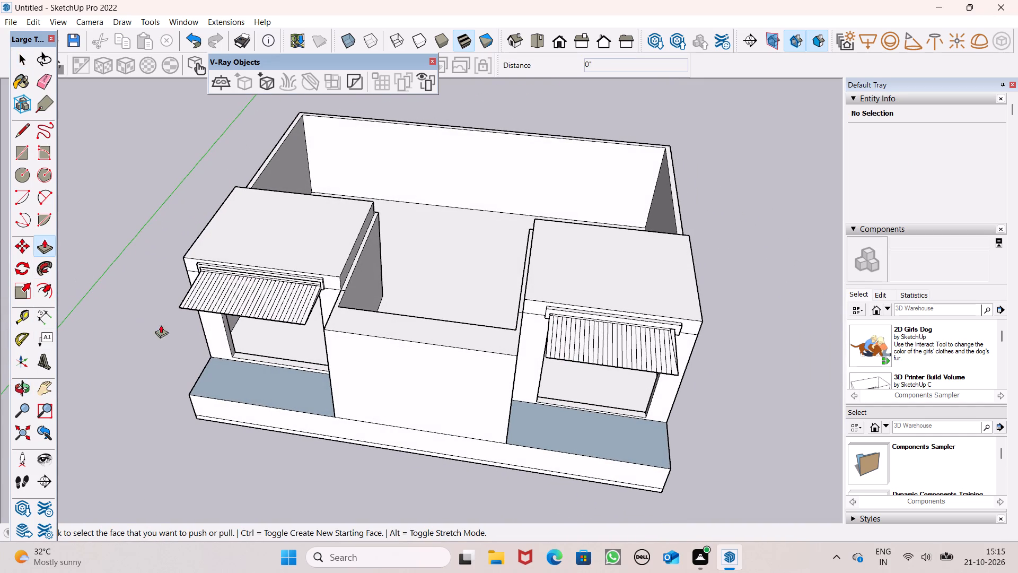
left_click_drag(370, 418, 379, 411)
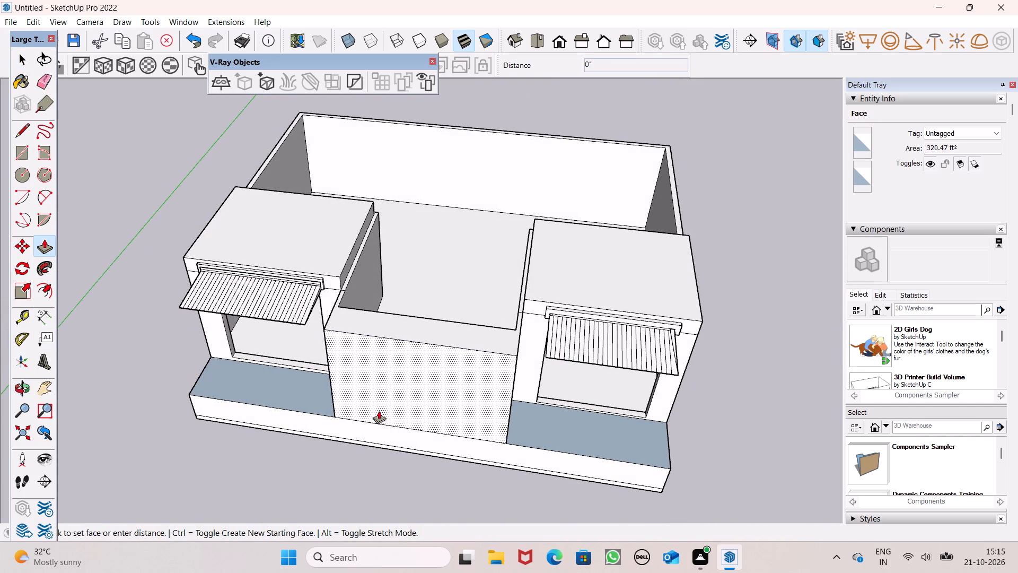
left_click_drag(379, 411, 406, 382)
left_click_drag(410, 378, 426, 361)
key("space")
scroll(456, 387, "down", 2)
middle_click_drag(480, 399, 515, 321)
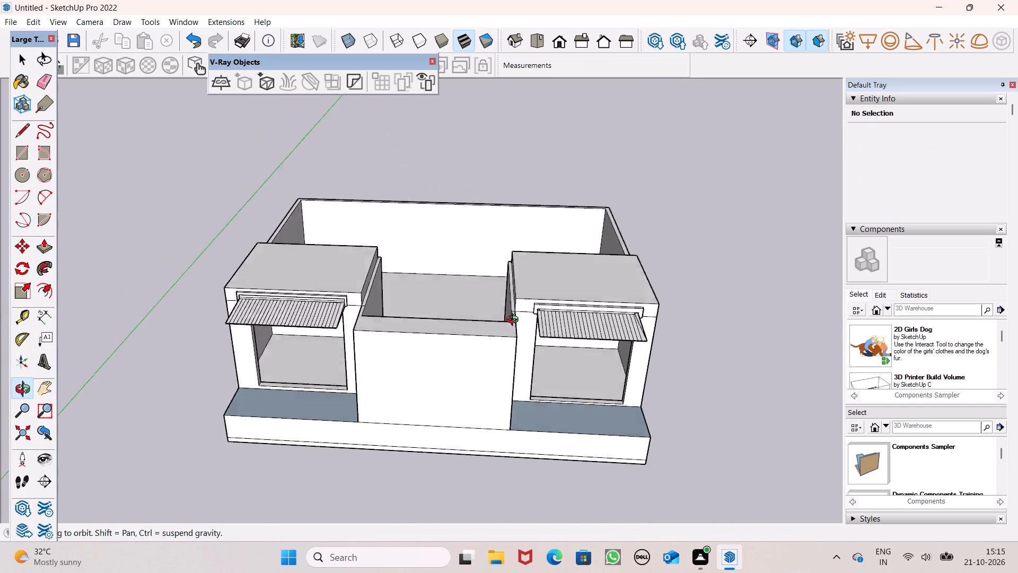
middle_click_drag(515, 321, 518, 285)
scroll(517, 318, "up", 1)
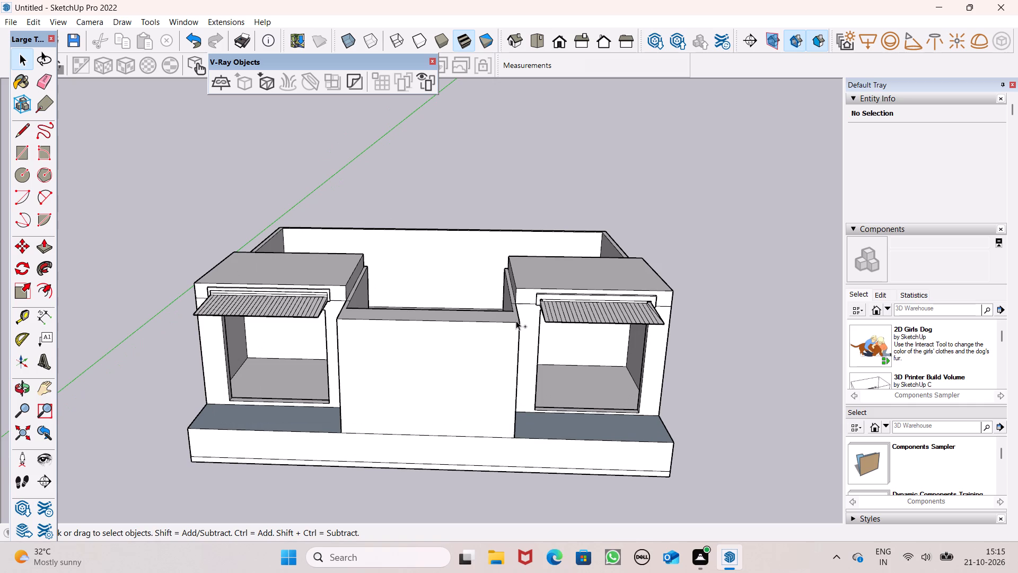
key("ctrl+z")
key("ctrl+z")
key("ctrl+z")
Draw a rectangle about 12' 9" by 11' 10" on the center wall's front face, between the two blocks.
scroll(501, 352, "down", 2)
middle_click_drag(480, 375, 251, 470)
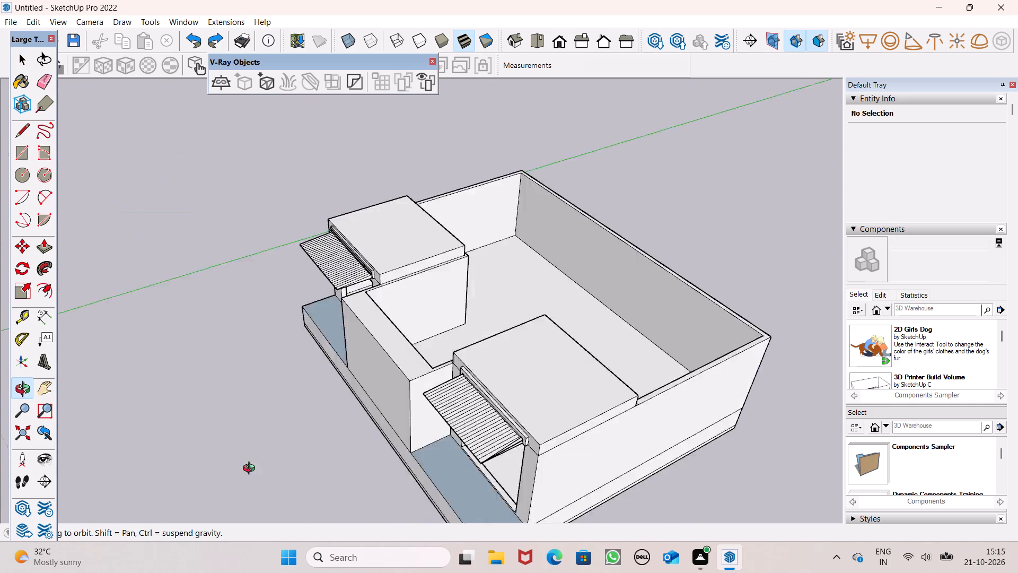
middle_click_drag(251, 470, 525, 406)
left_click(21, 149)
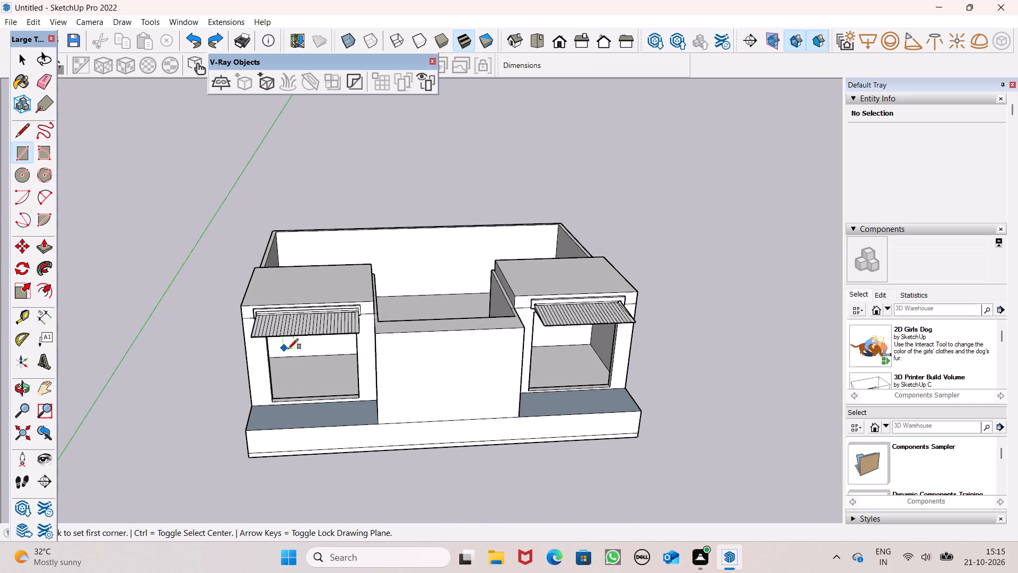
middle_click_drag(531, 423, 466, 397)
scroll(330, 334, "up", 5)
scroll(520, 367, "down", 3)
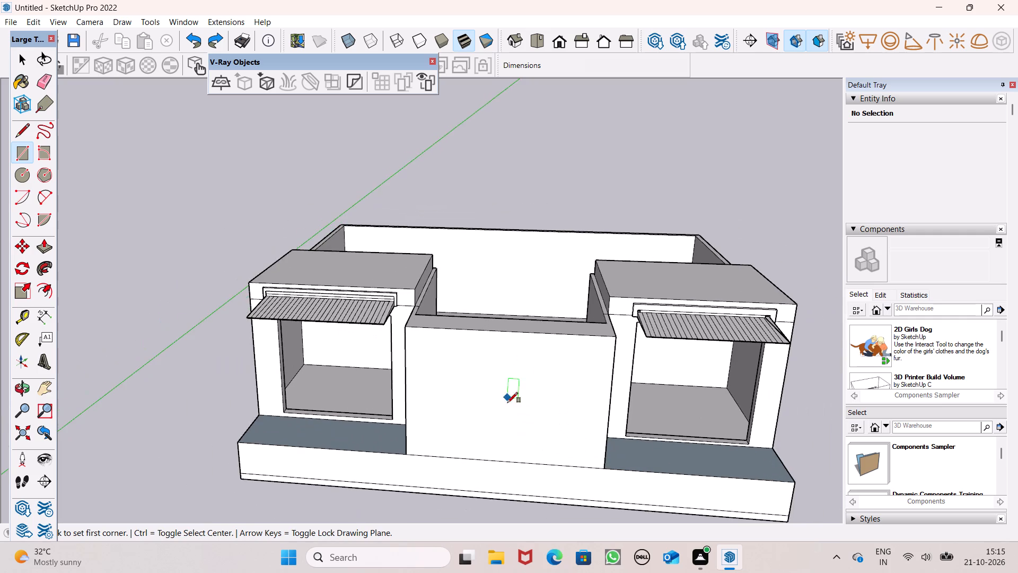
middle_click_drag(537, 400, 568, 371)
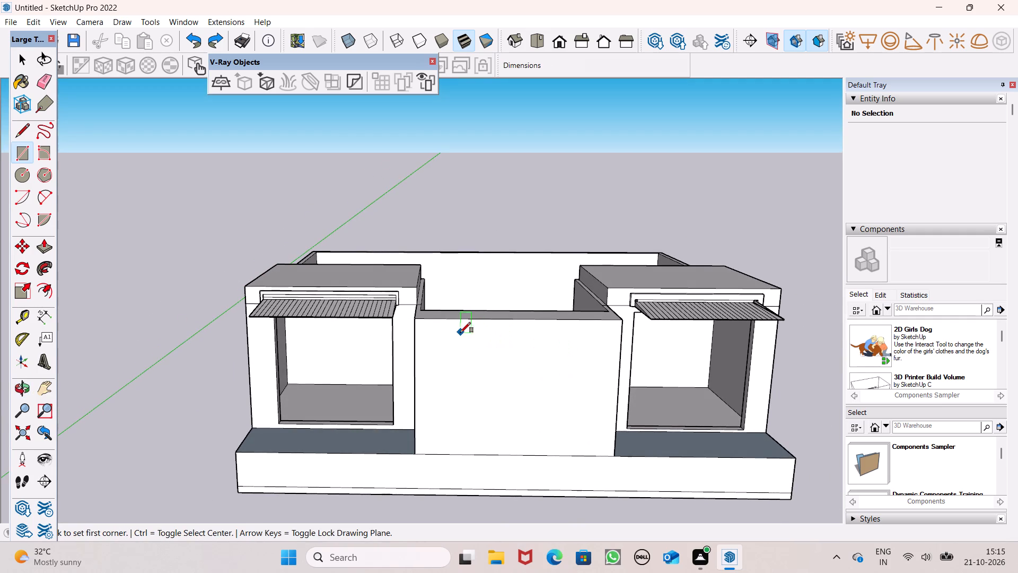
left_click_drag(460, 332, 465, 342)
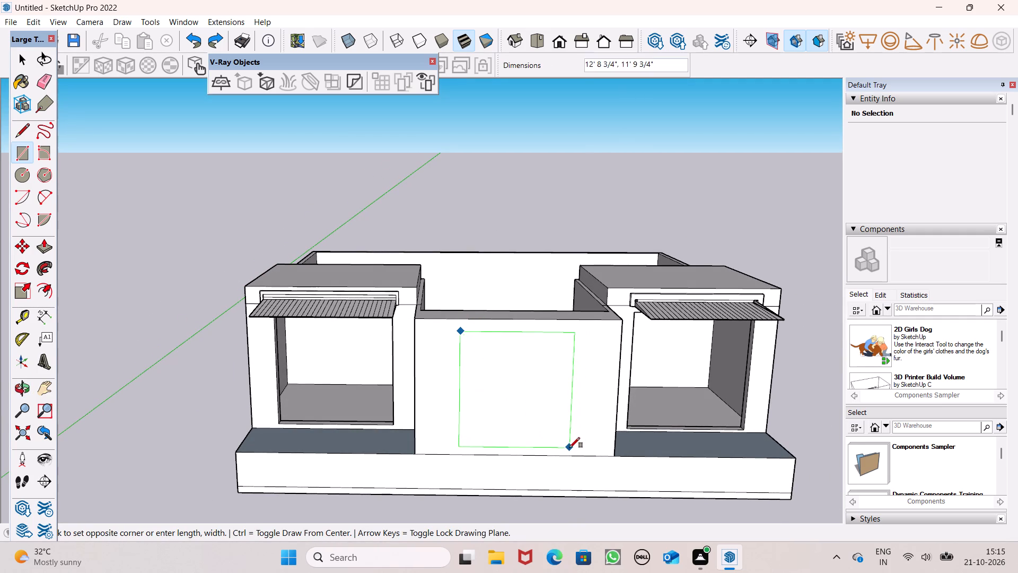
left_click(569, 448)
key("space")
Push the rectangle about 3' 11 1/2" inward through the center wall to cut an opening.
double_click(37, 256)
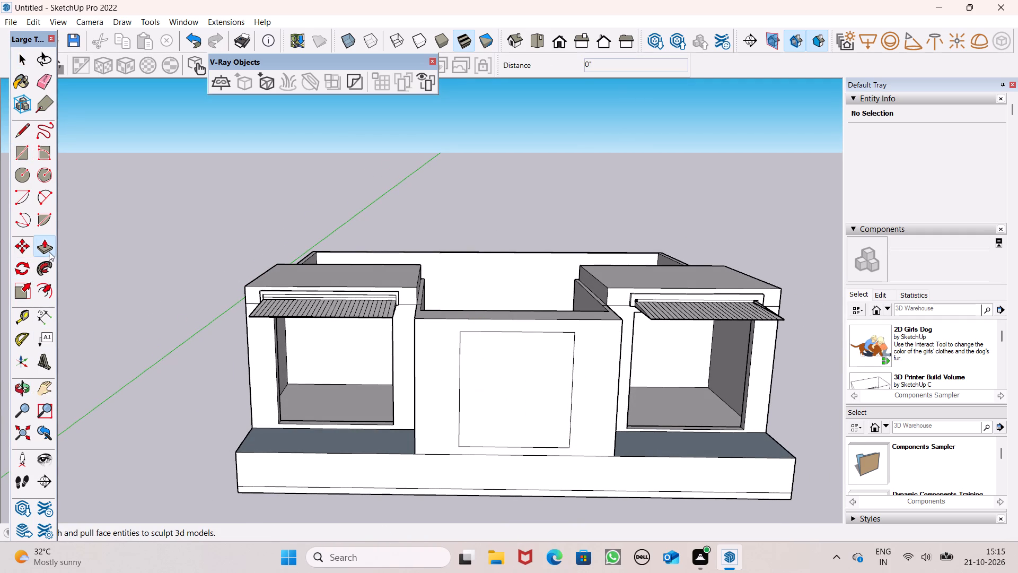
left_click_drag(476, 437, 505, 406)
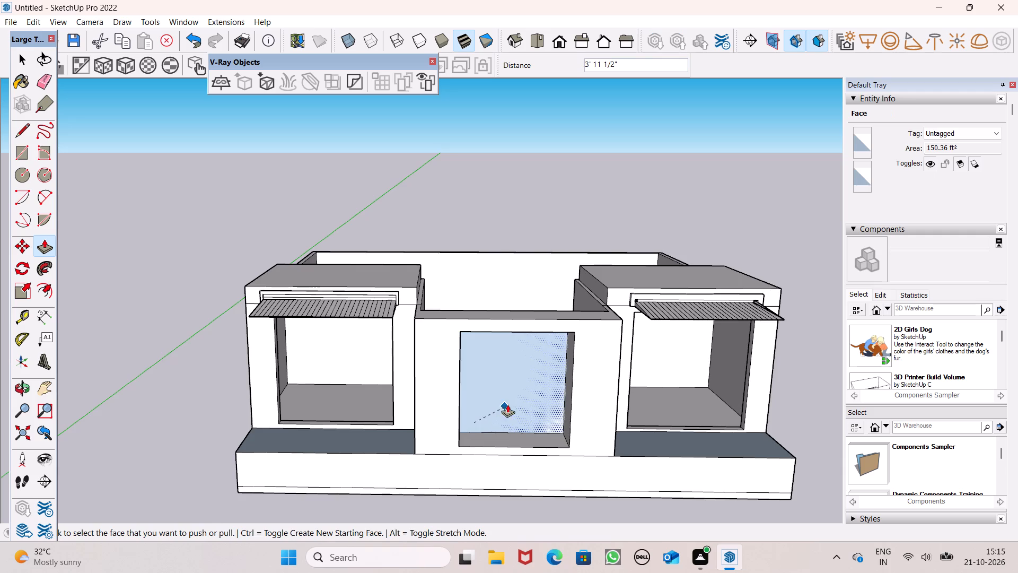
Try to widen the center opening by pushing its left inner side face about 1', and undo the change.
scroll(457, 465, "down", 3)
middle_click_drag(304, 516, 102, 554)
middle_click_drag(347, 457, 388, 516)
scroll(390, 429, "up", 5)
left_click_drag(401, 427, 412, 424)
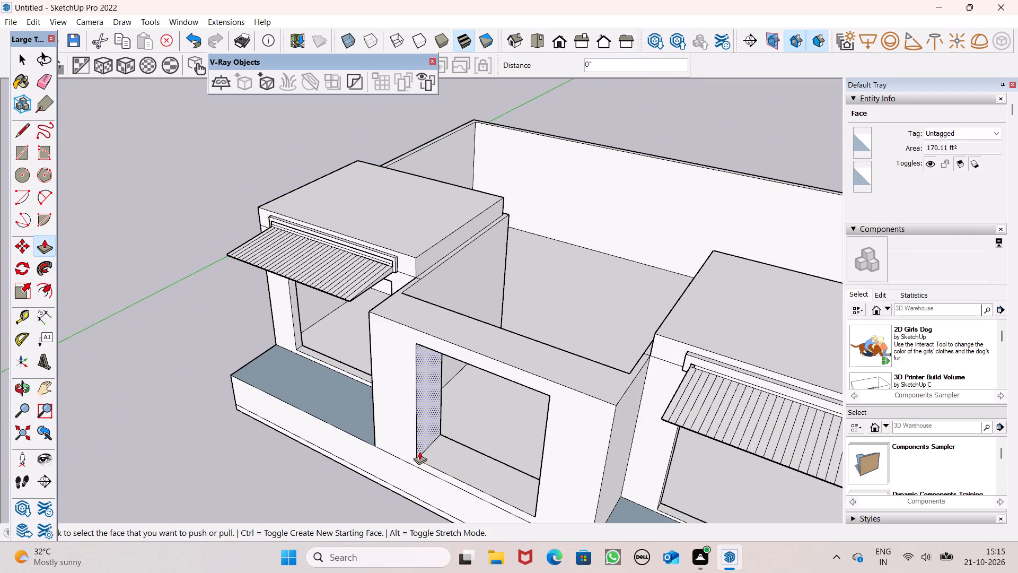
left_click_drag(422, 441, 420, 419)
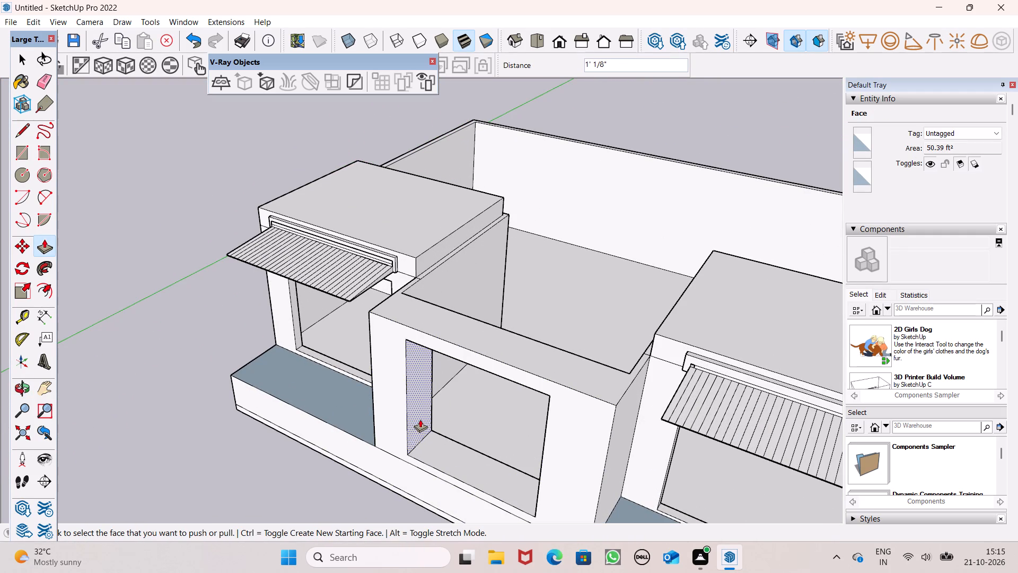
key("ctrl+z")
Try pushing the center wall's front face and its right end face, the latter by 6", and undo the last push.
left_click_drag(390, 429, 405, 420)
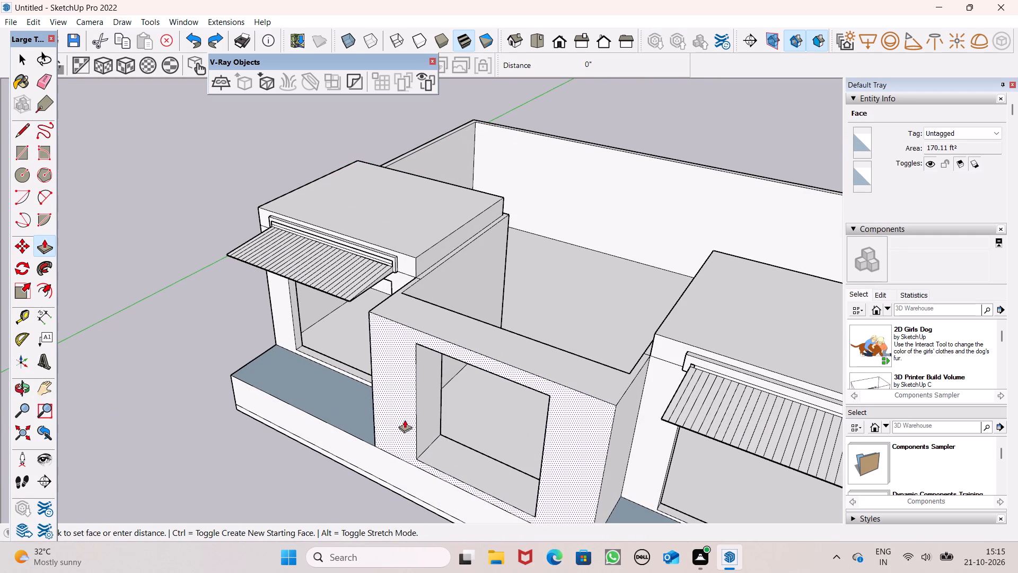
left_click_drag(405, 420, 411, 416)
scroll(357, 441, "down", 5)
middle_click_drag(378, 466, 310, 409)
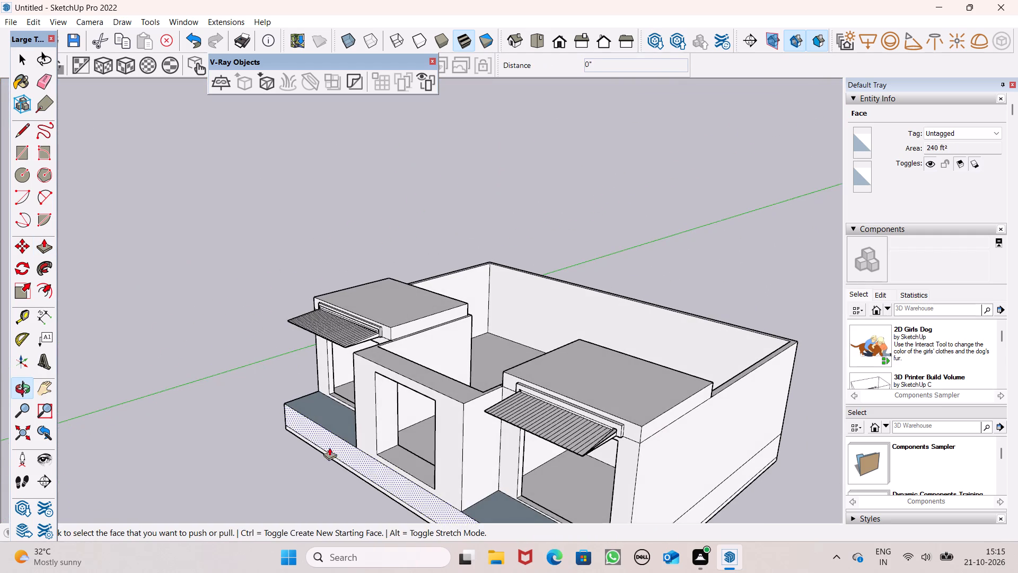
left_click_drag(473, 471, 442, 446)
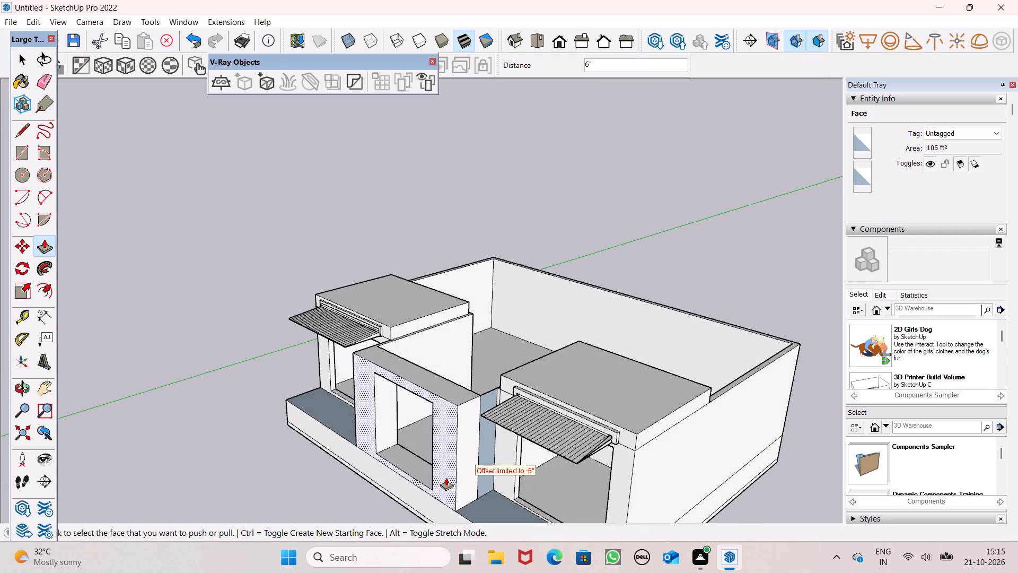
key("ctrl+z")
Undo the recent pushes on the center wall, including its cut opening and the rectangle drawn on its front face.
middle_click_drag(465, 472, 486, 465)
scroll(486, 465, "up", 8)
left_click_drag(469, 487, 487, 471)
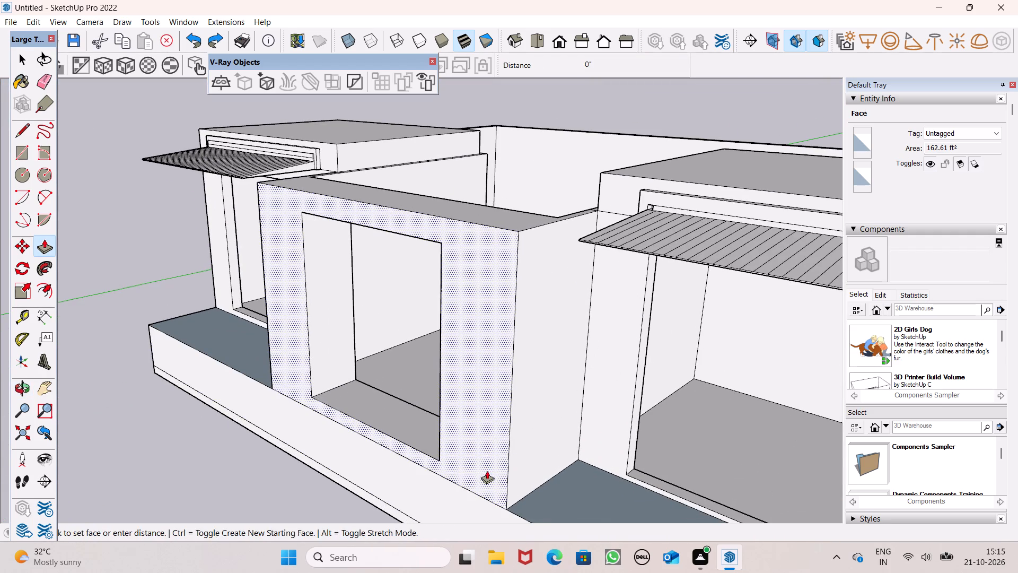
left_click_drag(487, 471, 489, 471)
key("space")
scroll(453, 450, "down", 5)
key("ctrl+z")
scroll(446, 443, "down", 3)
key("ctrl+z")
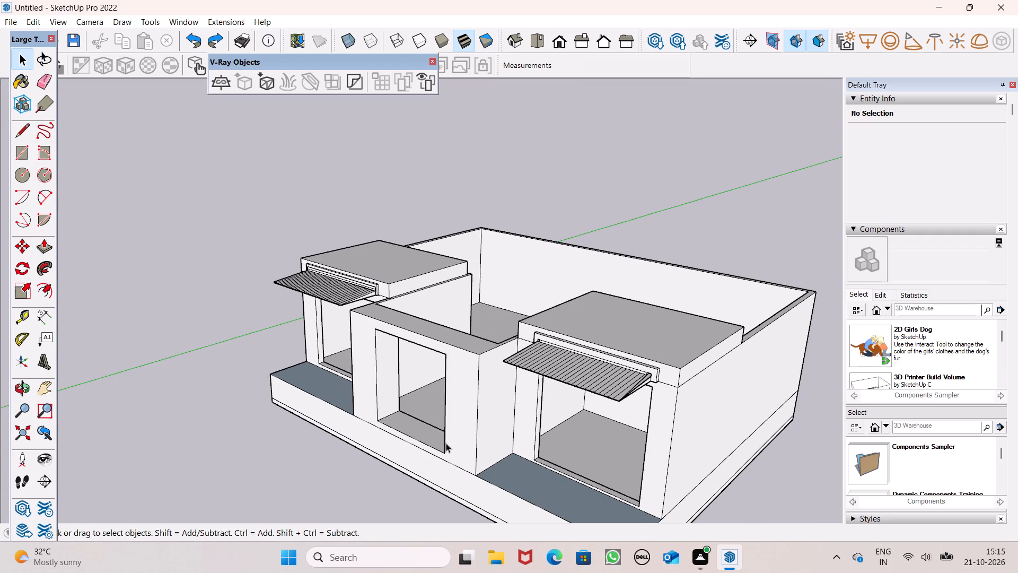
key("ctrl+z")
key("z")
key("ctrl+z")
key("ctrl+z")
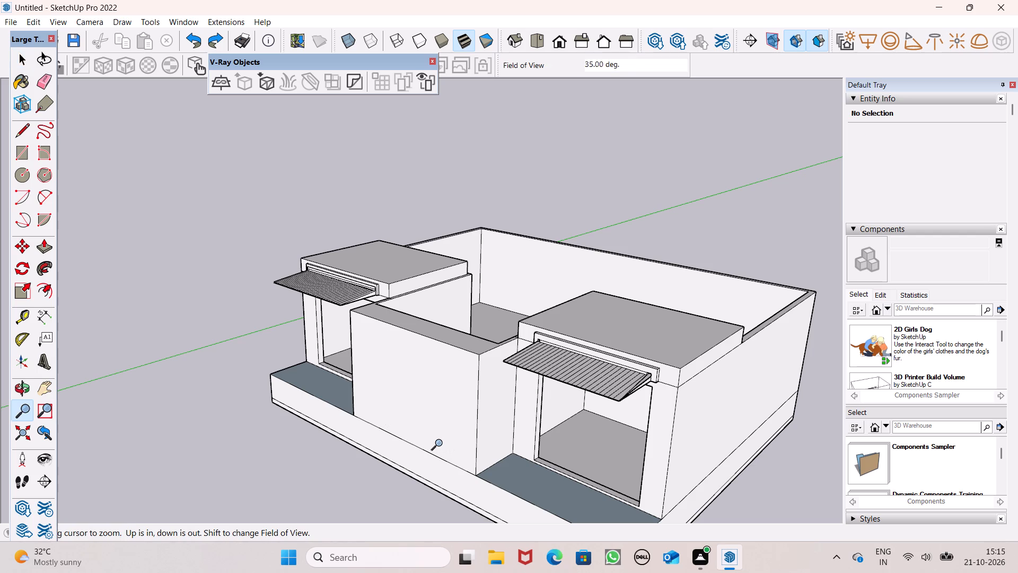
Erase the stray edges on the center wall's end face beside its front vertical corner.
middle_click_drag(441, 441, 802, 498)
middle_click_drag(333, 383, 367, 412)
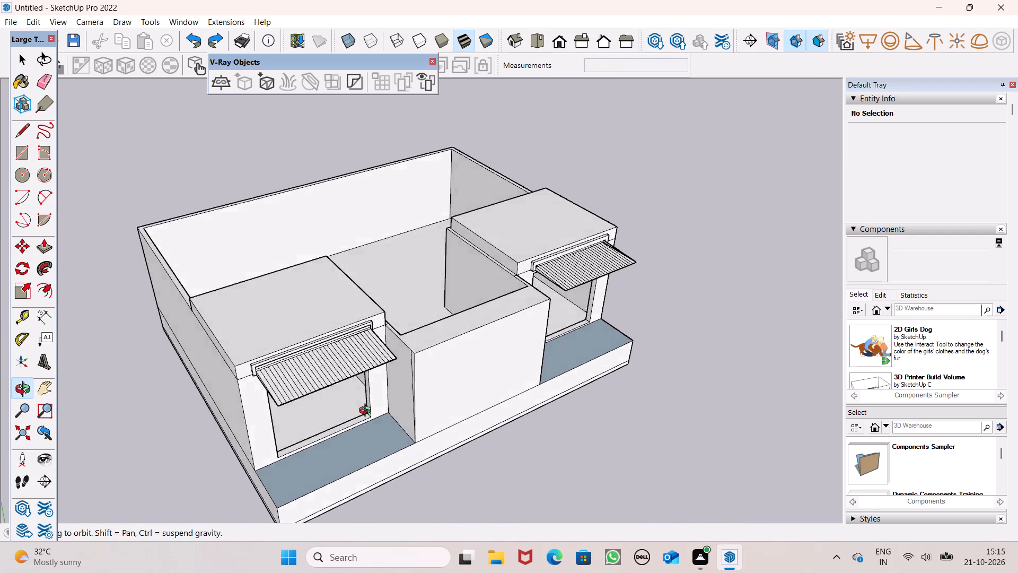
middle_click_drag(367, 412, 414, 411)
scroll(429, 405, "up", 8)
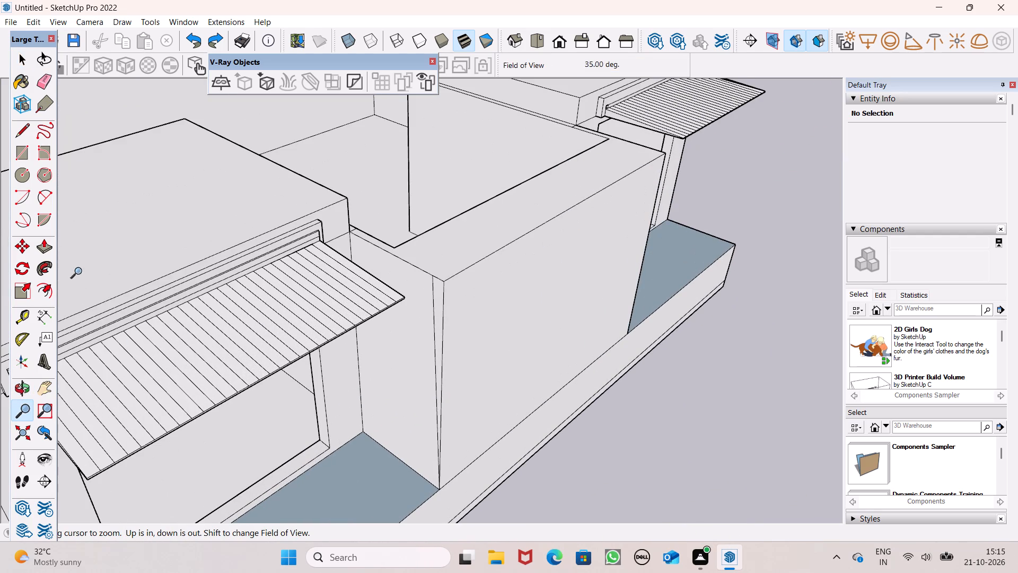
left_click(47, 79)
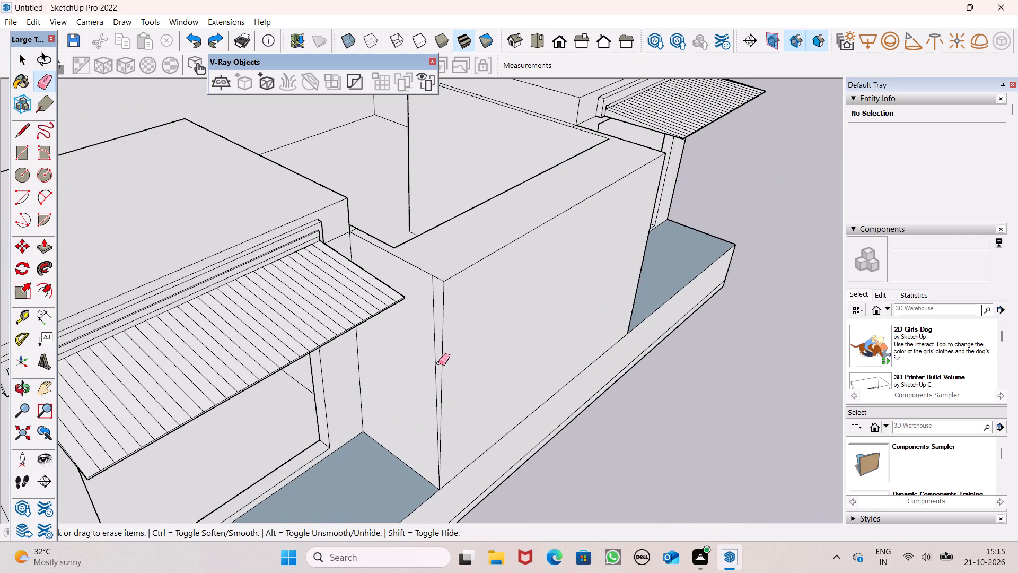
double_click(438, 362)
left_click(436, 348)
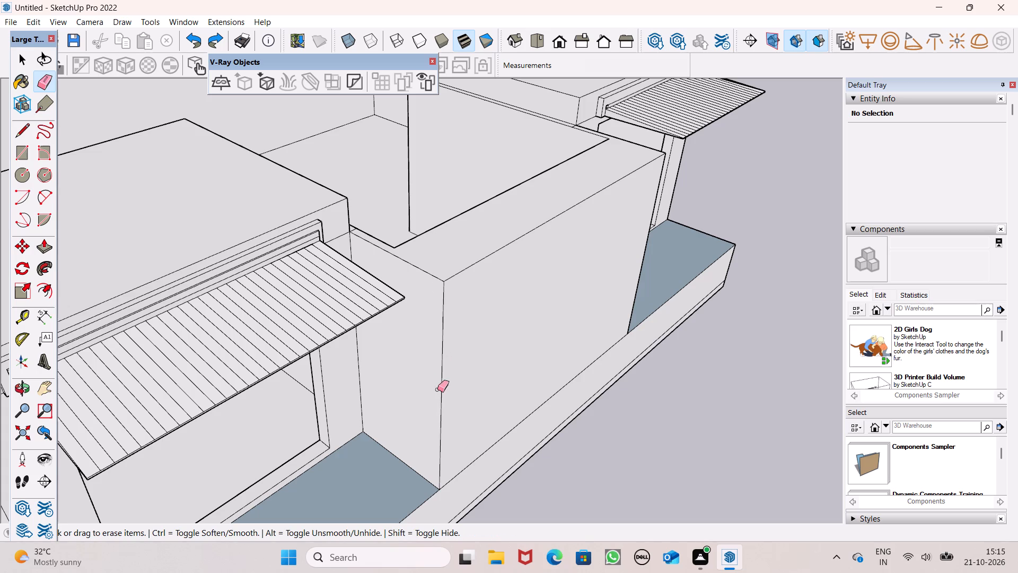
Push the center wall's front face back toward the building to thin the wall, finishing with a further 13/16" push.
left_click(42, 251)
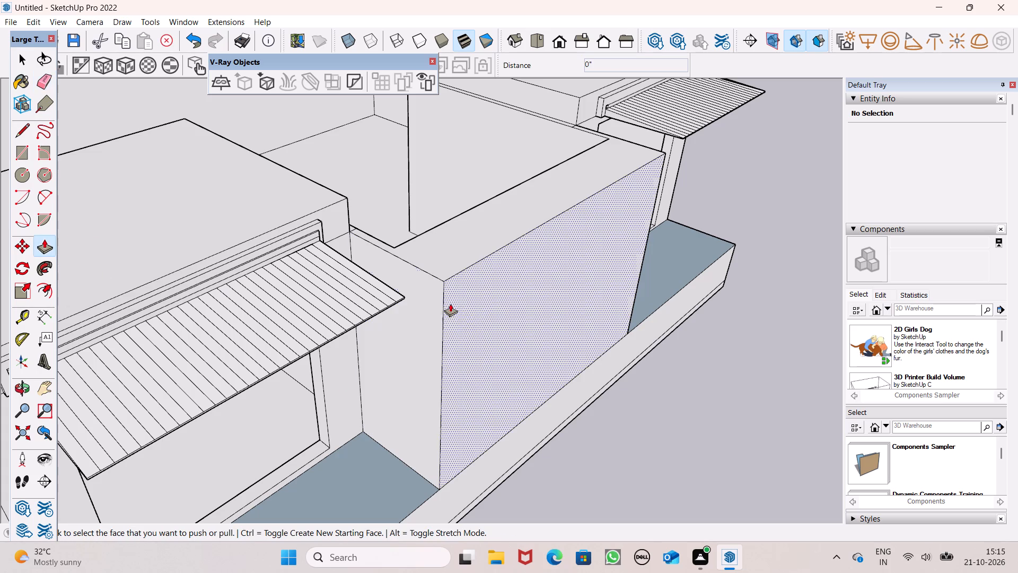
left_click_drag(469, 312, 421, 288)
left_click(421, 288)
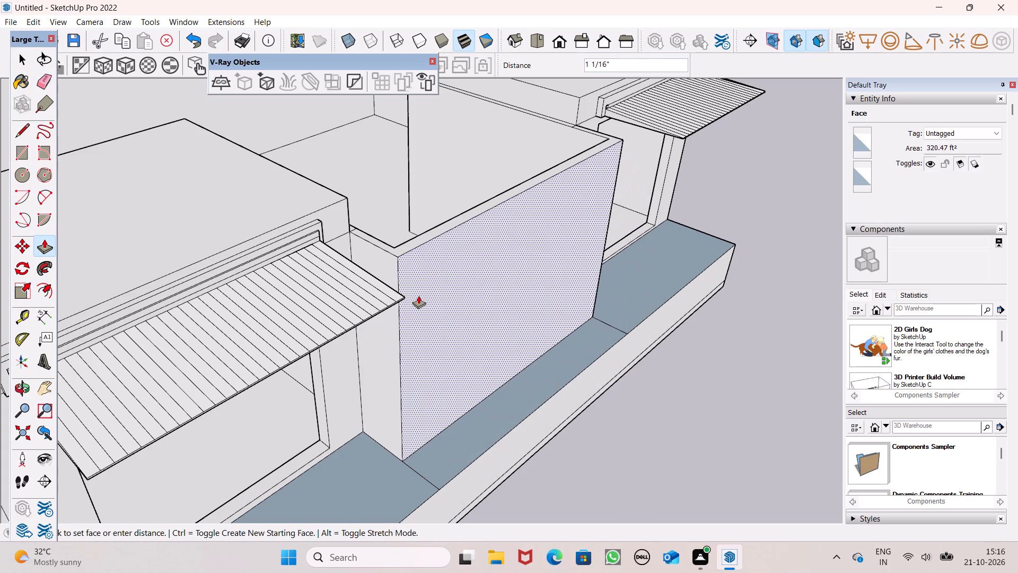
left_click(418, 295)
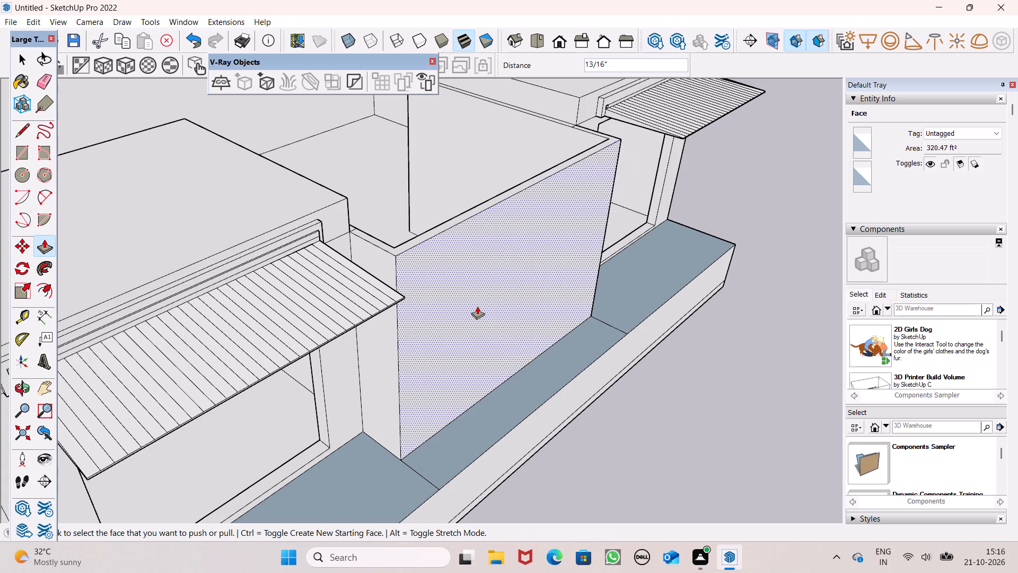
Examine the front from several angles, comparing the thinned center wall with the two awning-topped blocks and their roof heights.
scroll(477, 306, "down", 2)
middle_click_drag(521, 350, 311, 358)
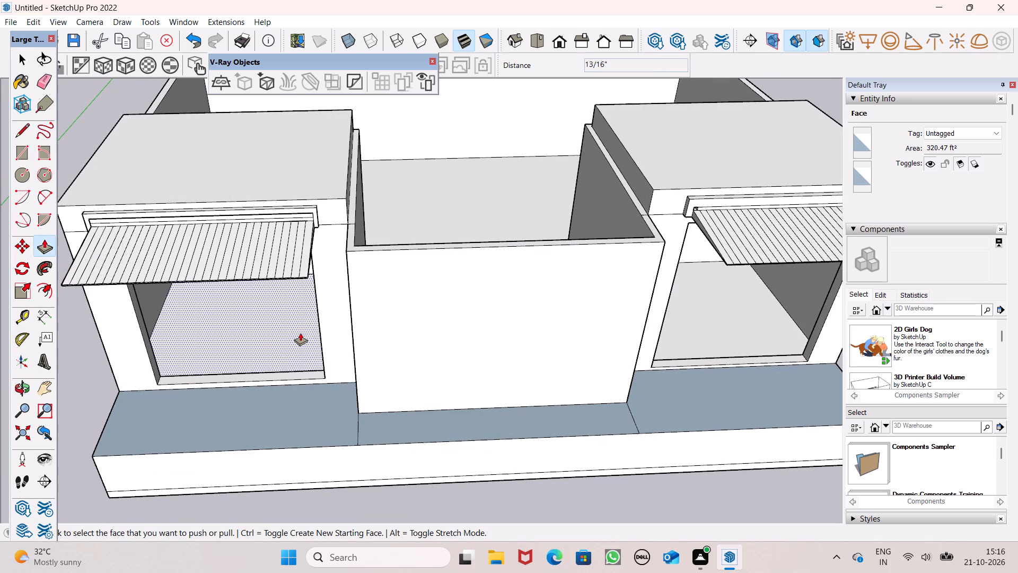
scroll(363, 384, "down", 2)
scroll(481, 392, "down", 2)
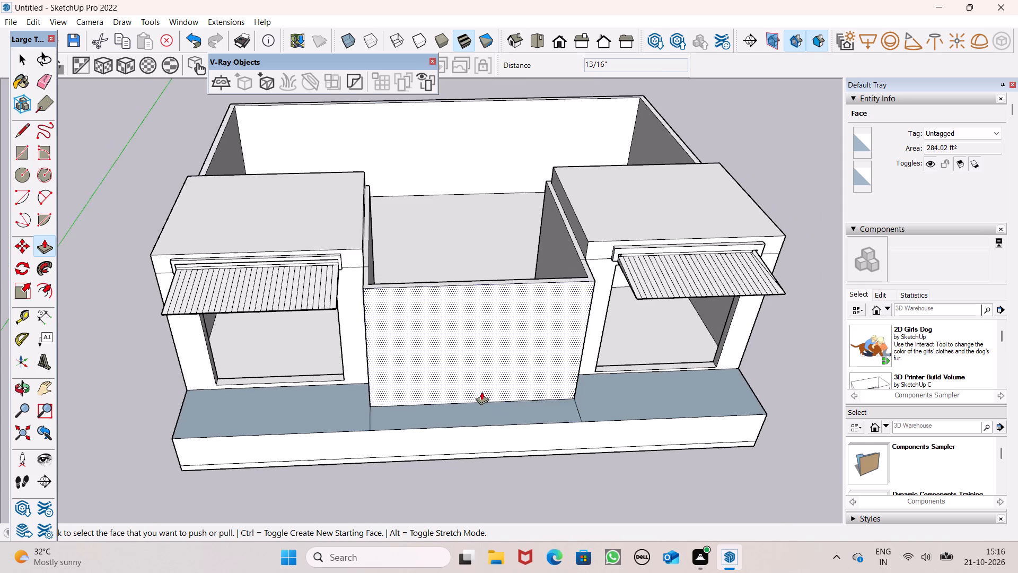
middle_click_drag(484, 390, 425, 392)
scroll(434, 404, "up", 1)
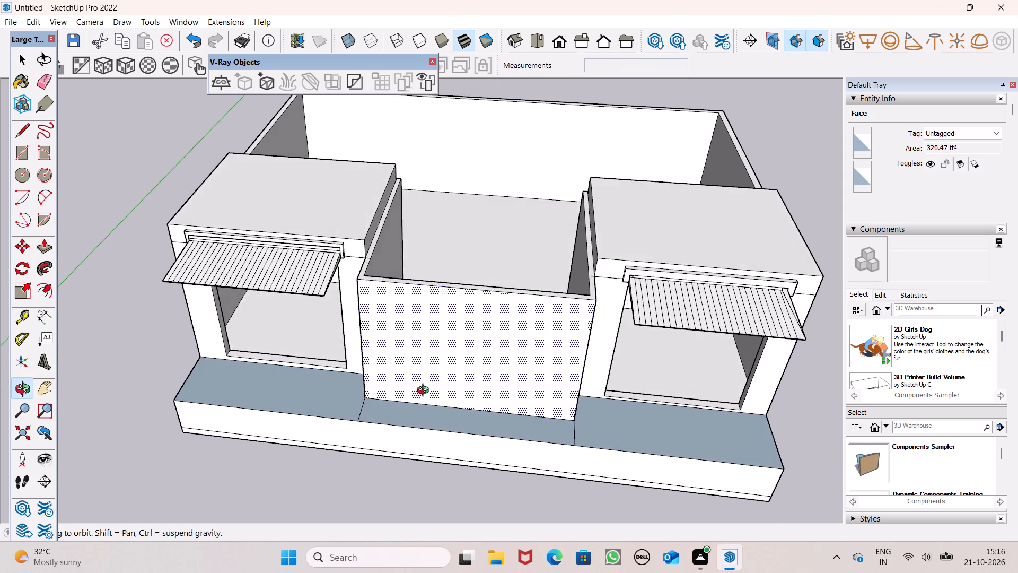
middle_click_drag(425, 392, 395, 396)
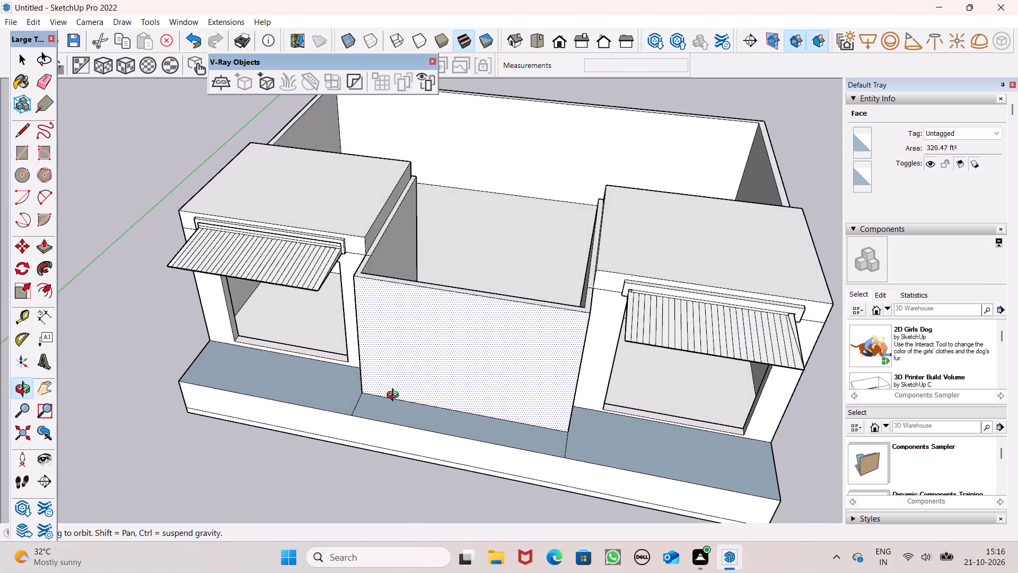
middle_click_drag(395, 396, 458, 341)
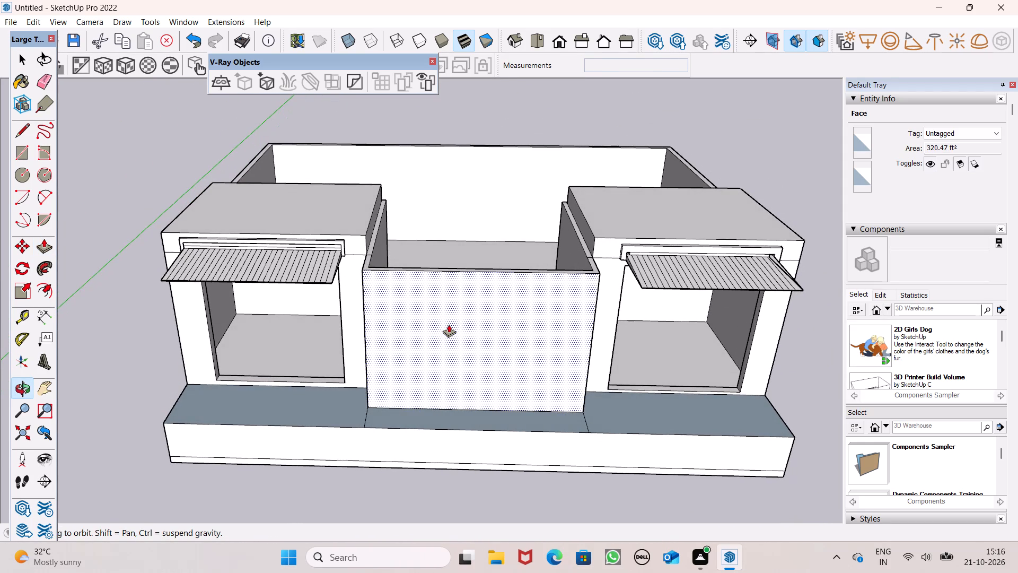
scroll(449, 324, "down", 1)
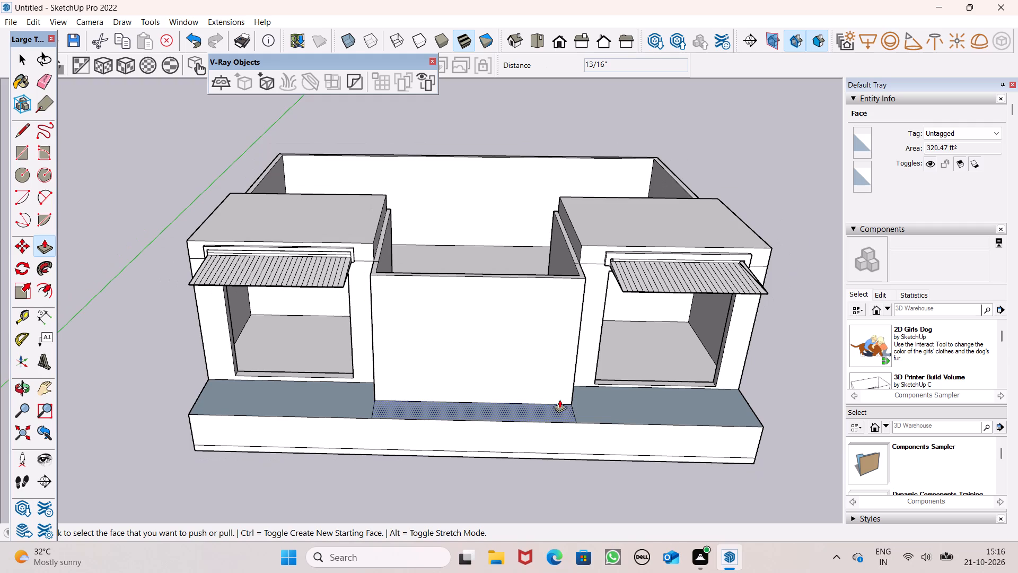
scroll(529, 393, "down", 1)
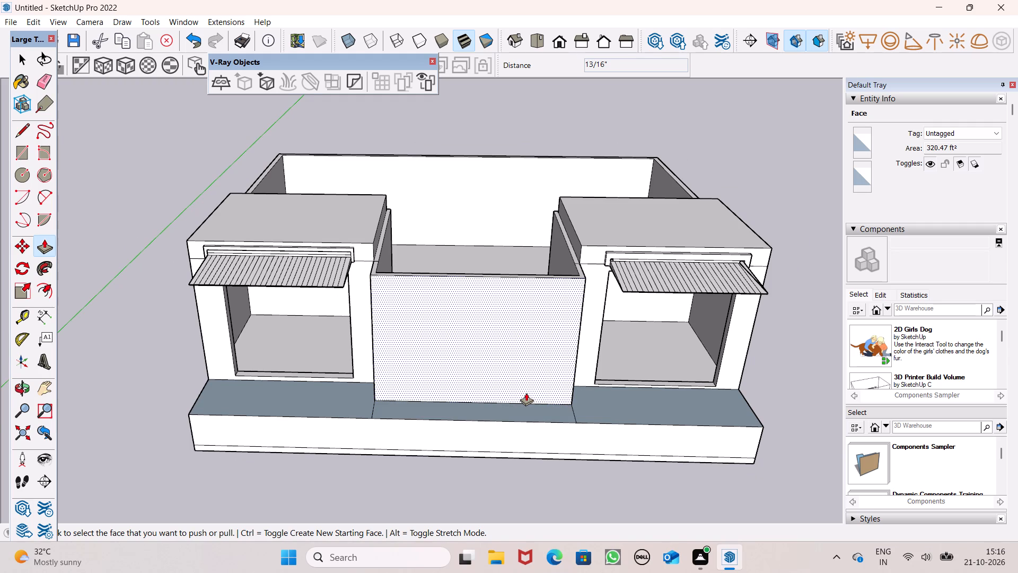
scroll(443, 267, "down", 1)
middle_click_drag(450, 292, 450, 298)
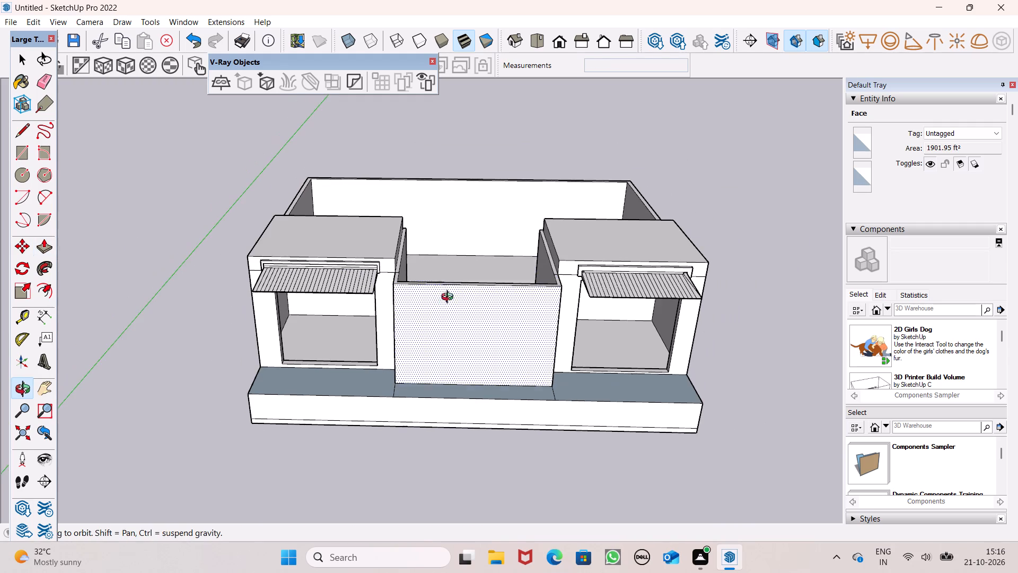
middle_click_drag(450, 298, 451, 370)
scroll(401, 293, "down", 1)
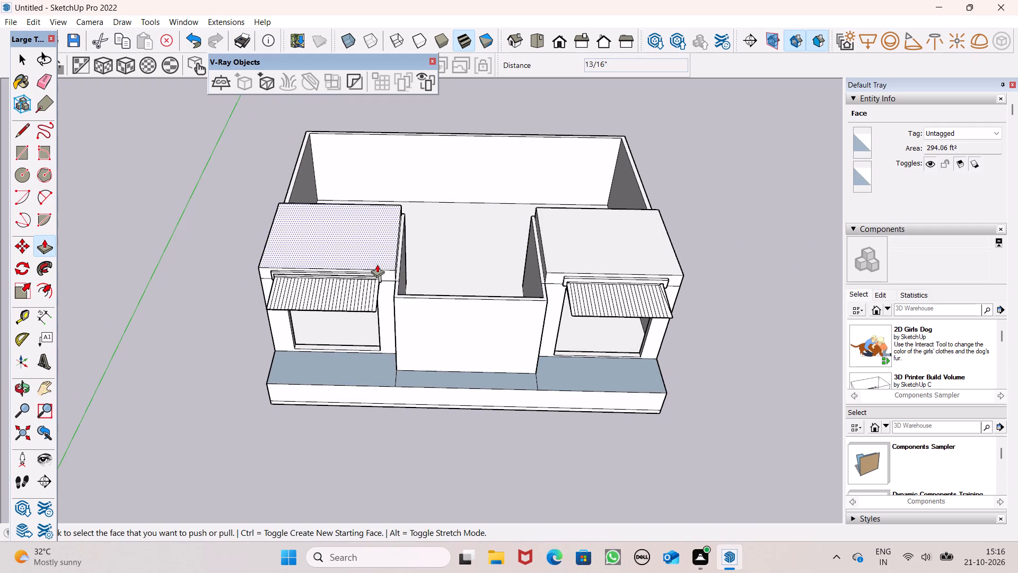
middle_click_drag(340, 266, 380, 98)
scroll(308, 237, "up", 3)
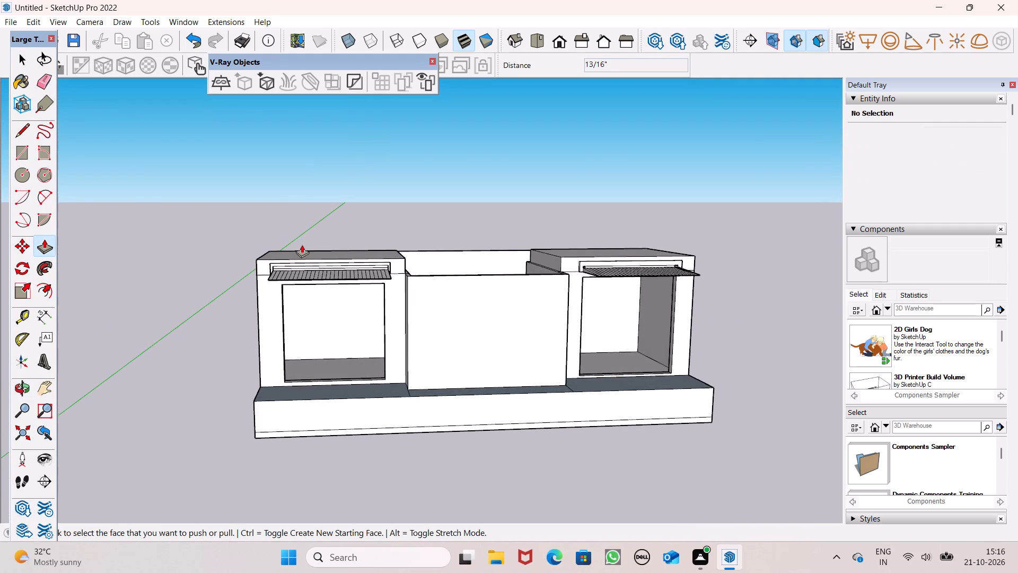
scroll(302, 245, "up", 5)
scroll(301, 245, "down", 1)
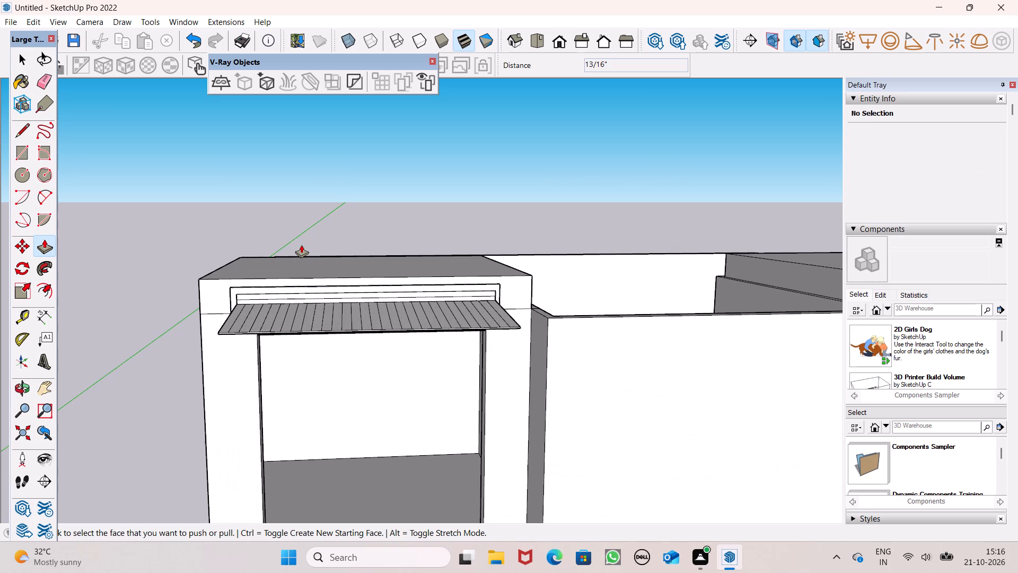
scroll(301, 245, "down", 1)
Raise the left block's roof face with Push/Pull, finishing with a pull of about 4 5/8".
middle_click_drag(297, 291, 360, 340)
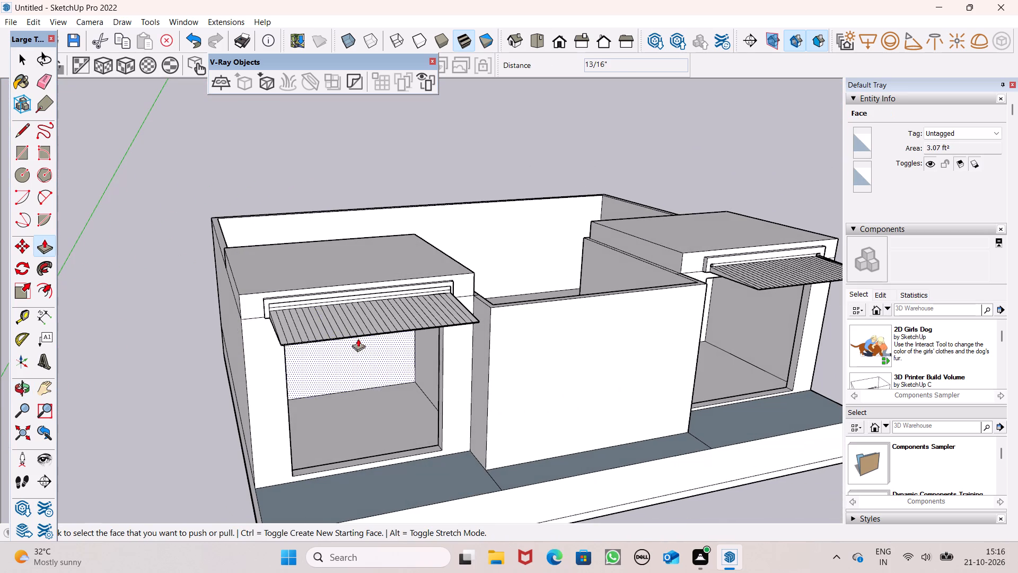
scroll(313, 318, "up", 7)
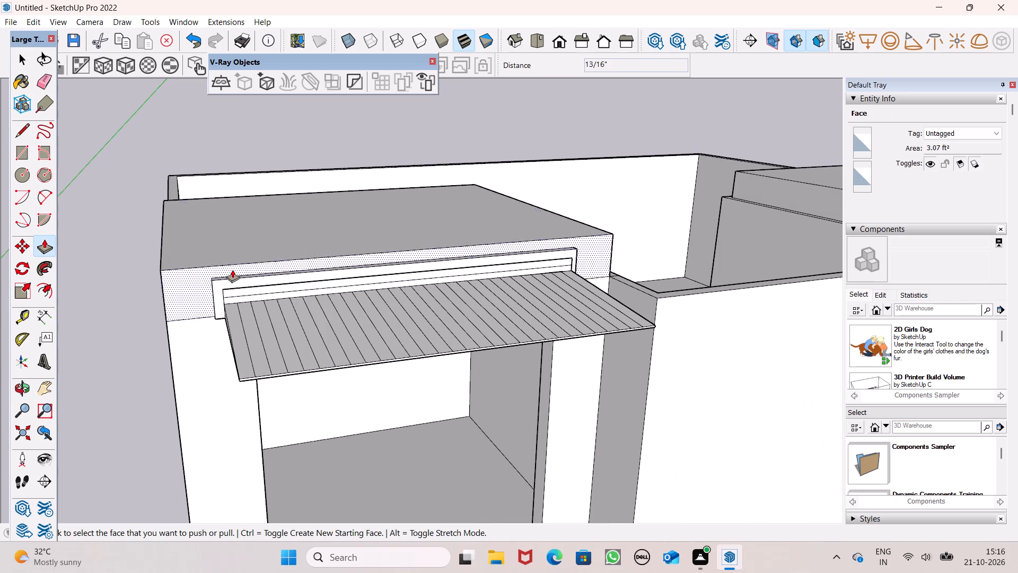
middle_click_drag(187, 248, 218, 269)
left_click_drag(213, 276, 213, 265)
left_click_drag(208, 262, 211, 255)
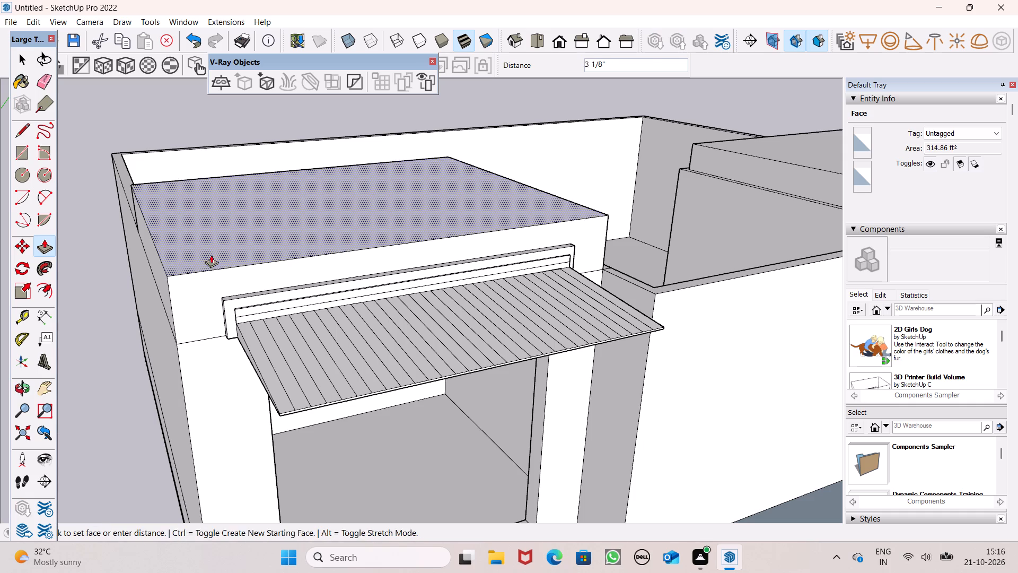
left_click_drag(211, 255, 211, 252)
Raise the right block's roof face about 10 3/16" to align with the top of the left block.
scroll(127, 246, "down", 3)
middle_click_drag(430, 287, 104, 306)
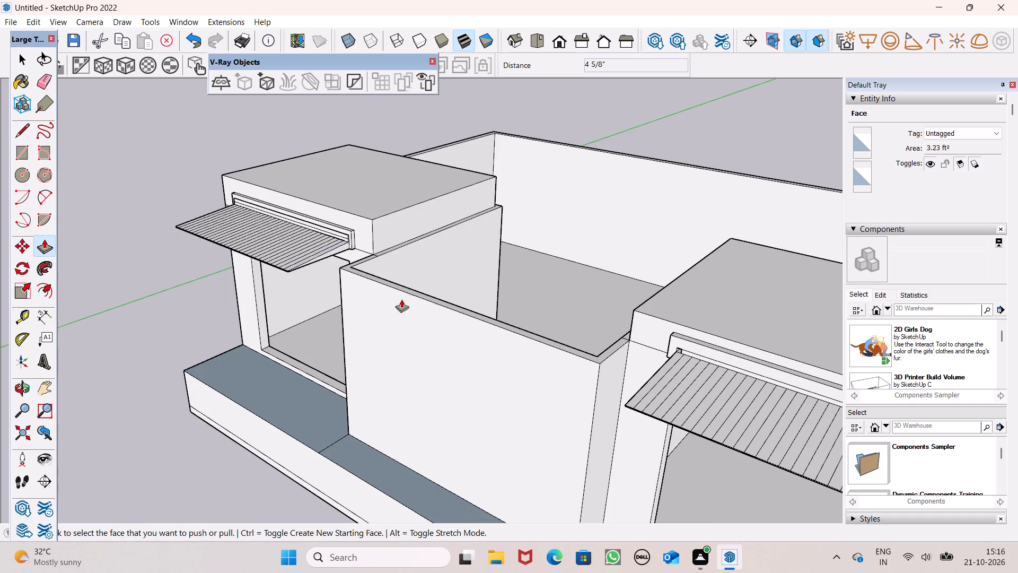
left_click_drag(695, 297, 380, 218)
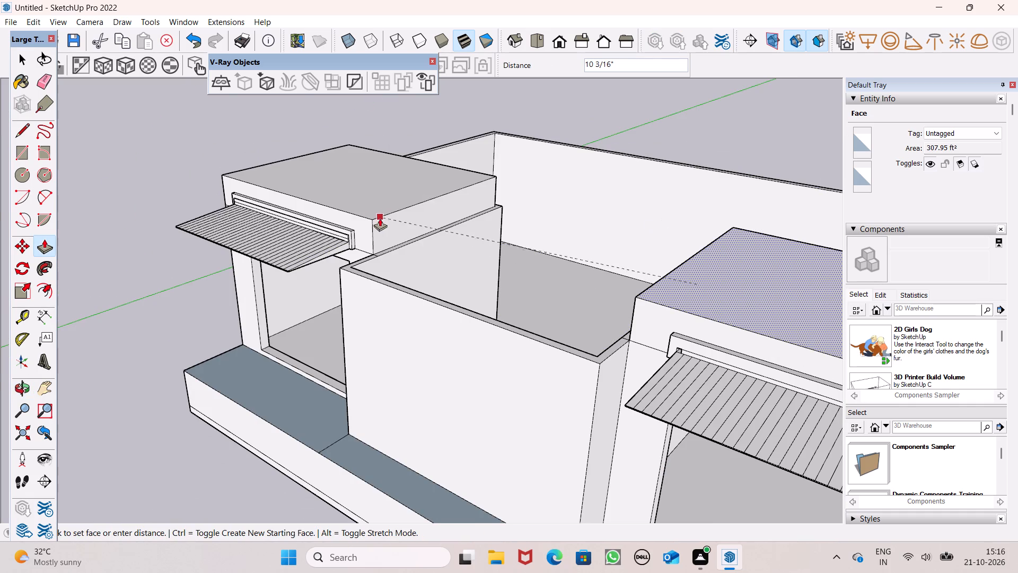
left_click_drag(380, 218, 376, 217)
left_click(376, 217)
key("space")
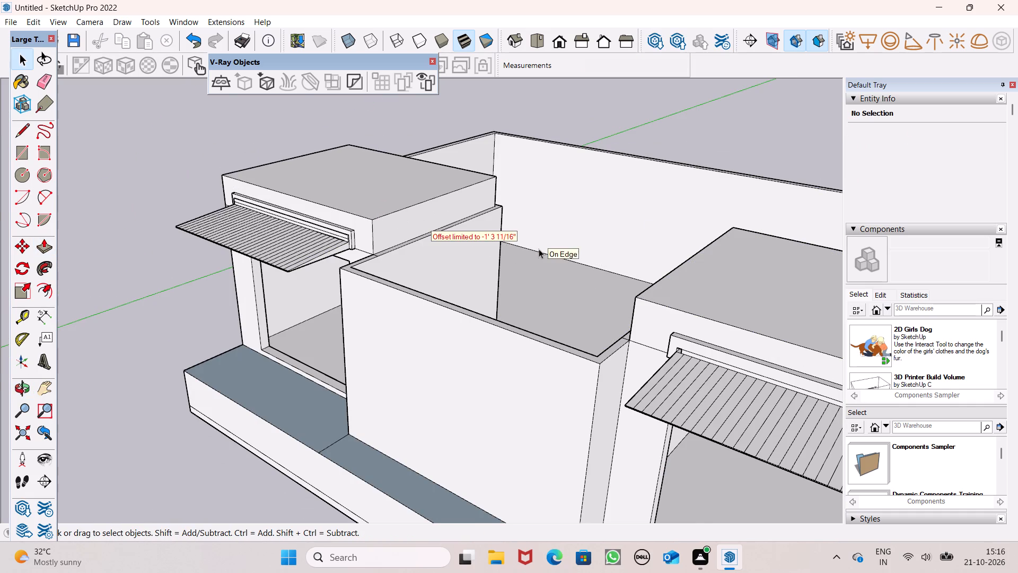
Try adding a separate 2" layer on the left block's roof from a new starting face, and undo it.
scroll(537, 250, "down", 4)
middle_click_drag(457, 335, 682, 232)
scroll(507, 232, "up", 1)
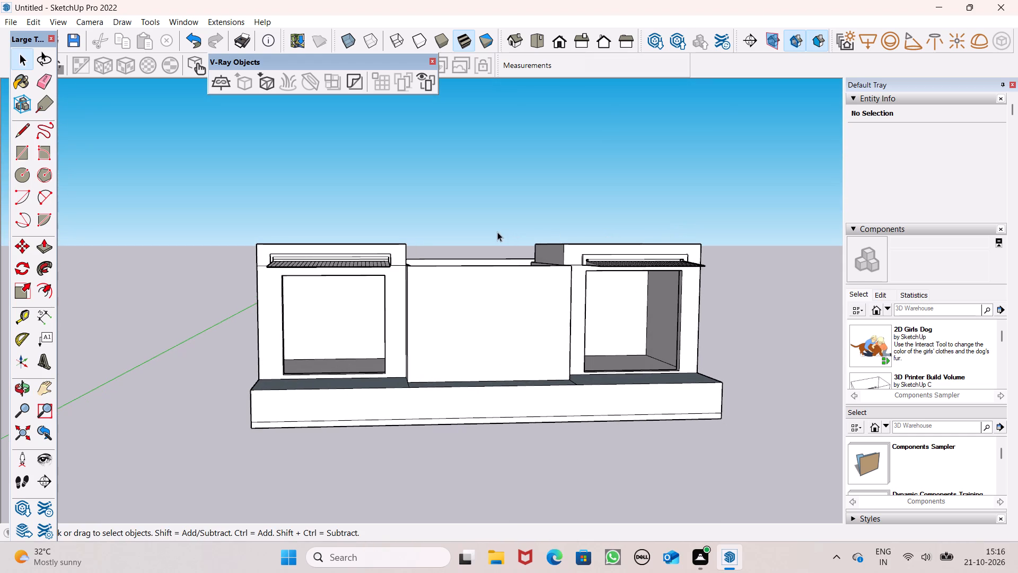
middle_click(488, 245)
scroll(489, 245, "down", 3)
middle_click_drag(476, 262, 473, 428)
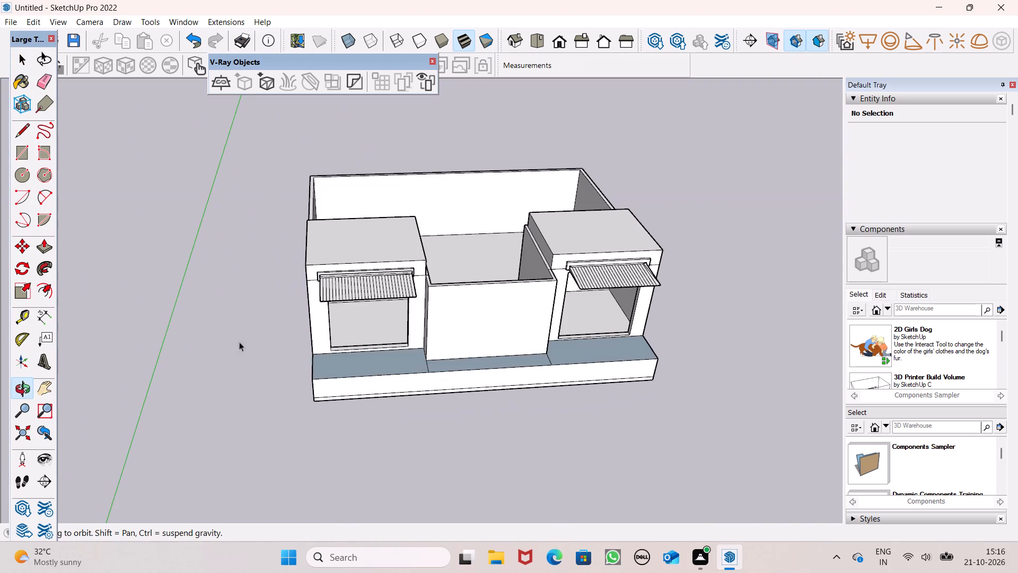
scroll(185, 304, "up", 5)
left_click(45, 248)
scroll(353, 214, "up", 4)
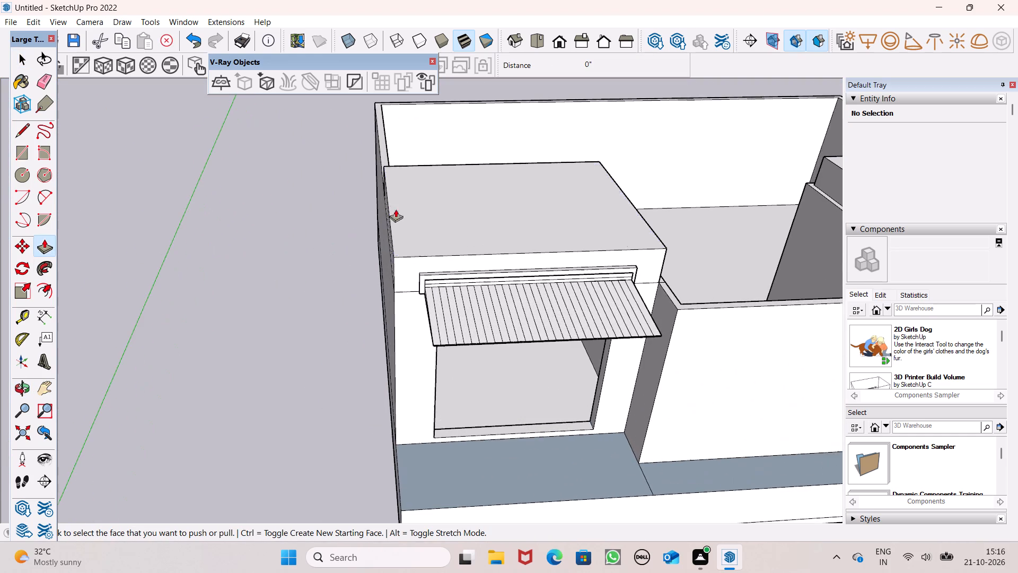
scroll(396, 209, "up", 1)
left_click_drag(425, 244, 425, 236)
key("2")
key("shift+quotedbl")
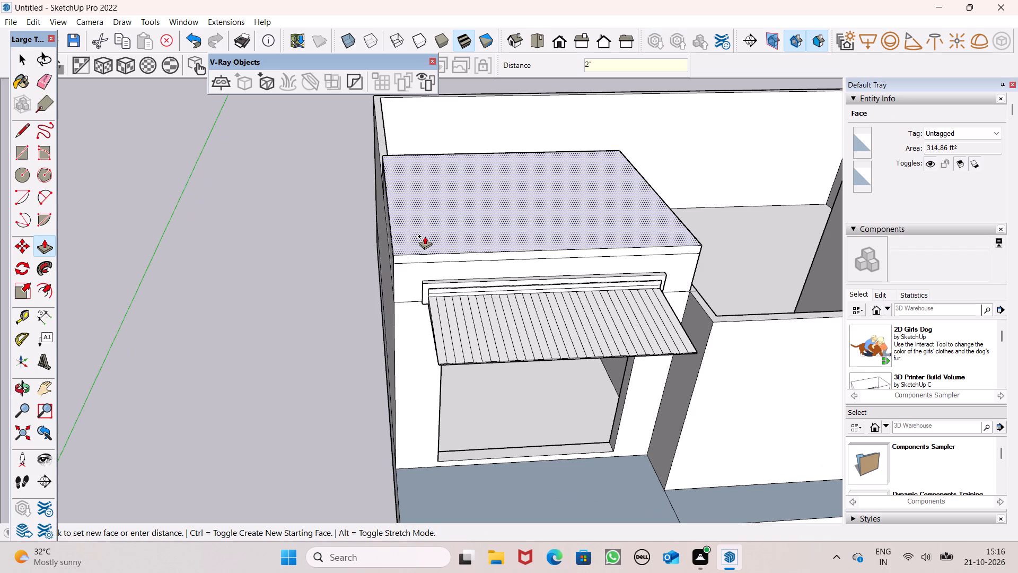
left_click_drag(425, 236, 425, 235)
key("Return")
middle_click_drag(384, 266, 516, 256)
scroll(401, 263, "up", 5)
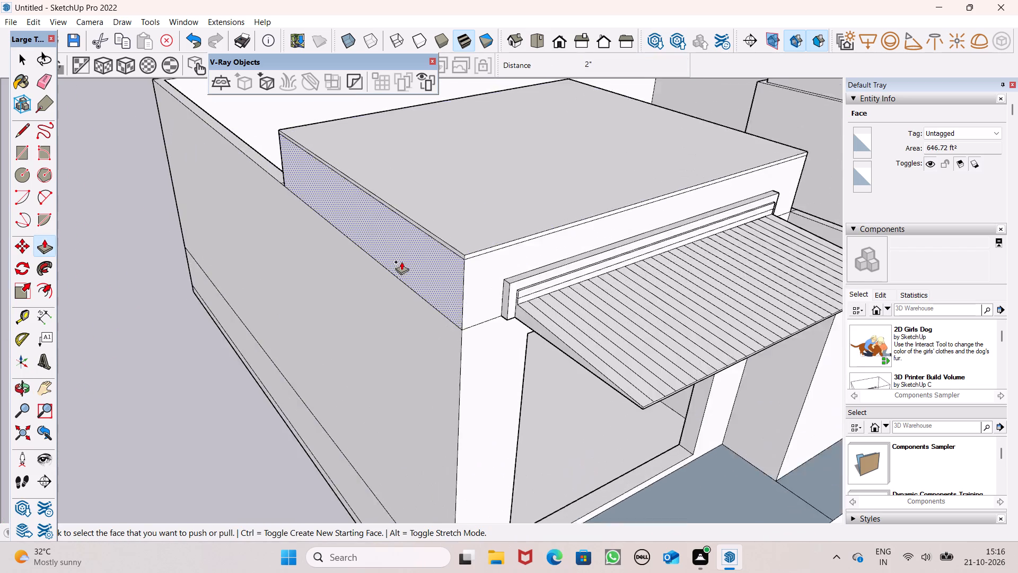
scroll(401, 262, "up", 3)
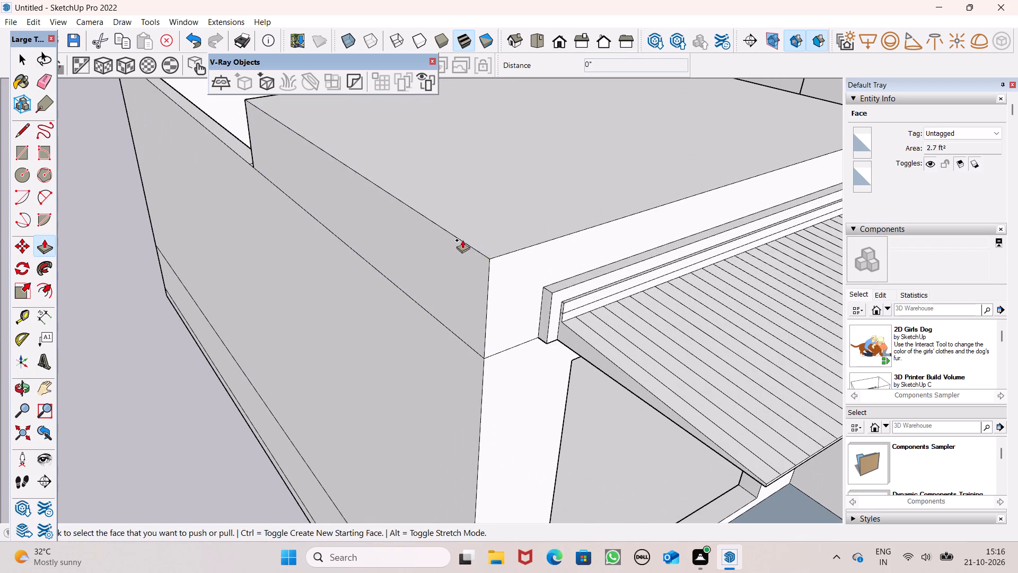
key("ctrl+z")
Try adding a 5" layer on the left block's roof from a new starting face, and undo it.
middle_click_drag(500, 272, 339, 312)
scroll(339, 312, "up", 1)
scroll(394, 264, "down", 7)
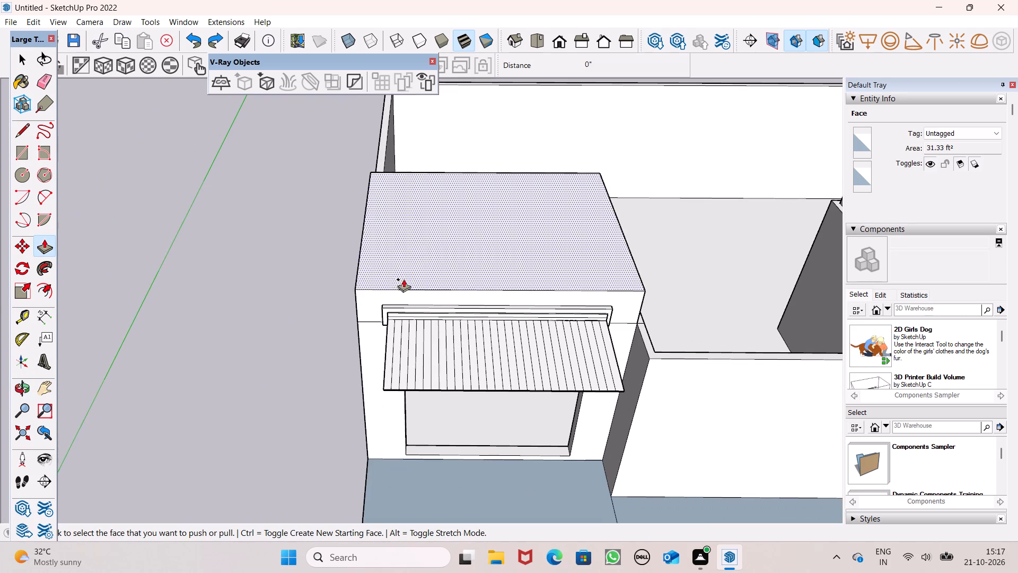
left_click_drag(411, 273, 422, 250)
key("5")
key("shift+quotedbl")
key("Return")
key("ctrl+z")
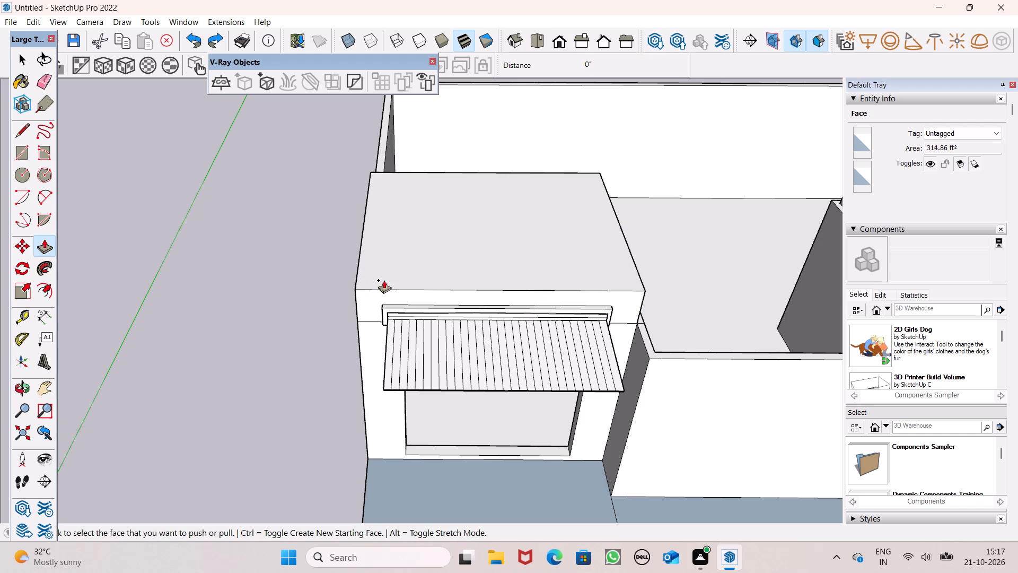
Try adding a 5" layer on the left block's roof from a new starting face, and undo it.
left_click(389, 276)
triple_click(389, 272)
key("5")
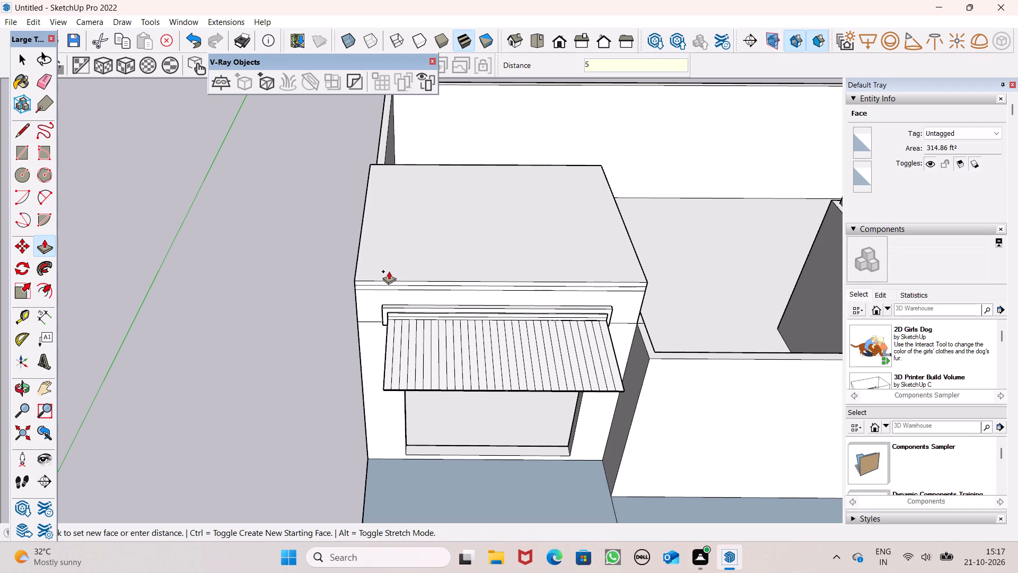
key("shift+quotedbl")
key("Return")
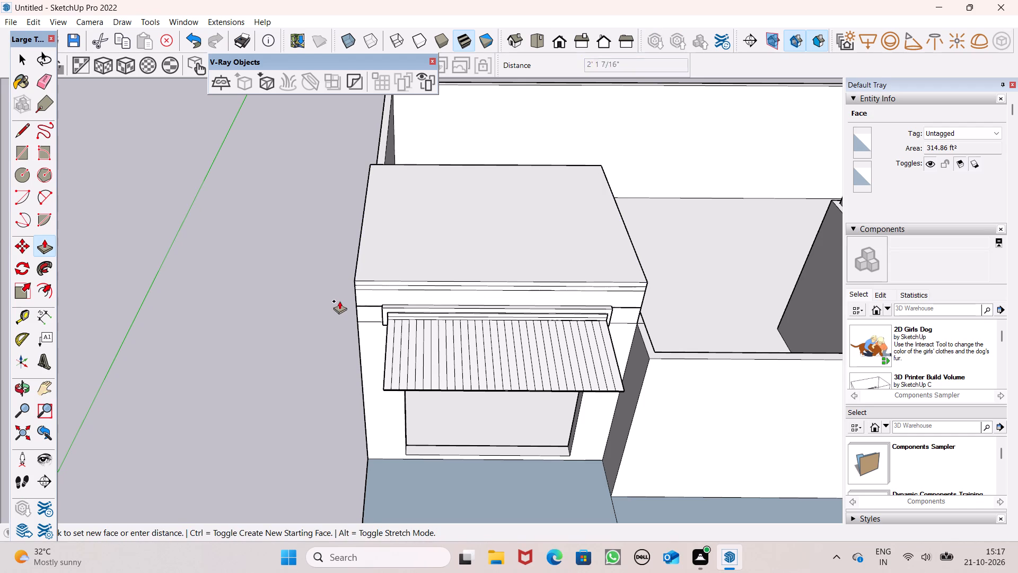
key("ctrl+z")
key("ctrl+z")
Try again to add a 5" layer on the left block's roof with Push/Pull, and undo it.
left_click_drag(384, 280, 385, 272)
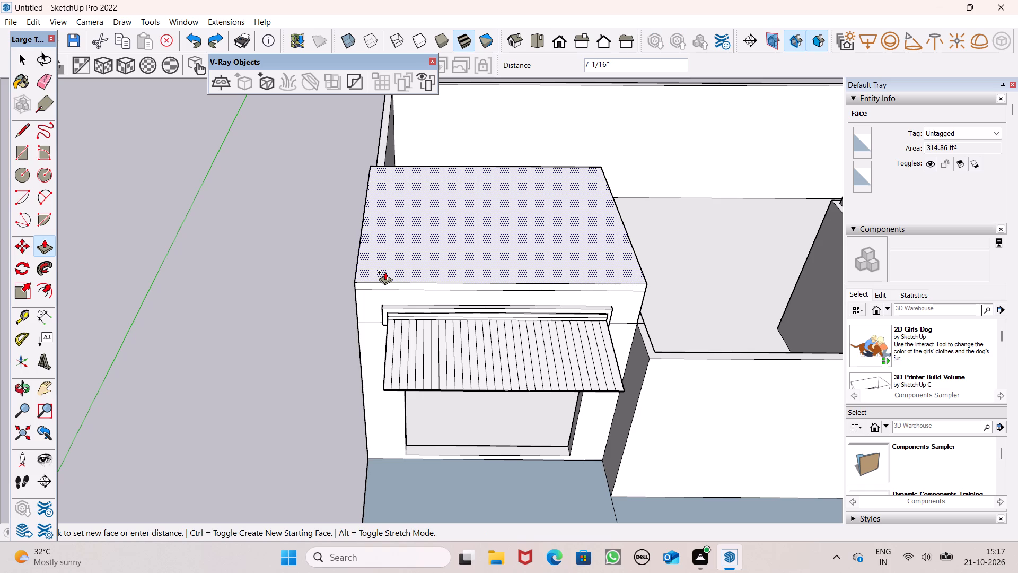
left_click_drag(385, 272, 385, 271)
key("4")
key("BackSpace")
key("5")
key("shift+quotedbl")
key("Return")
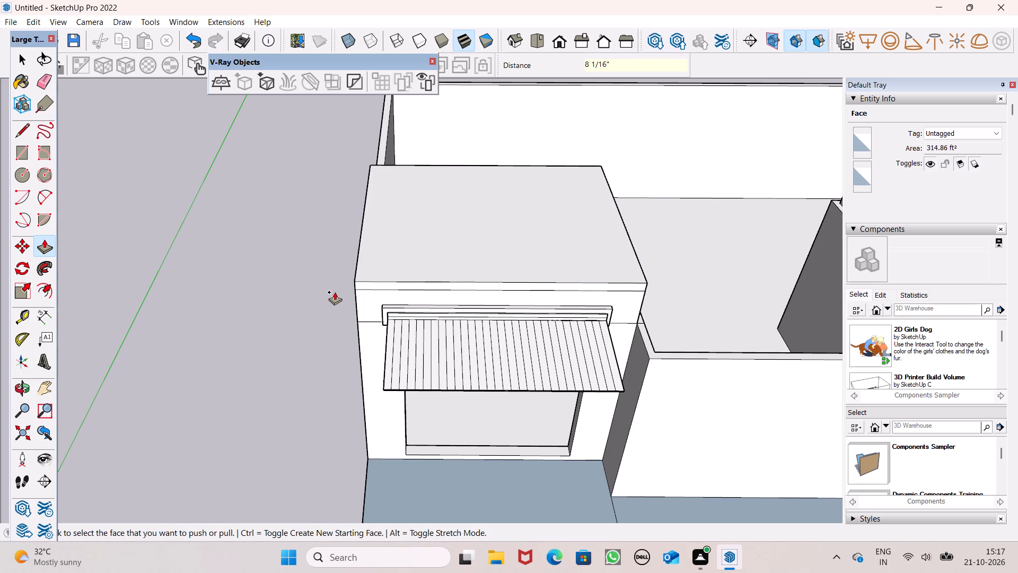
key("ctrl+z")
Push/Pull the left block's roof face up 5" from a new starting face to form a separate roof slab.
left_click_drag(403, 281, 403, 275)
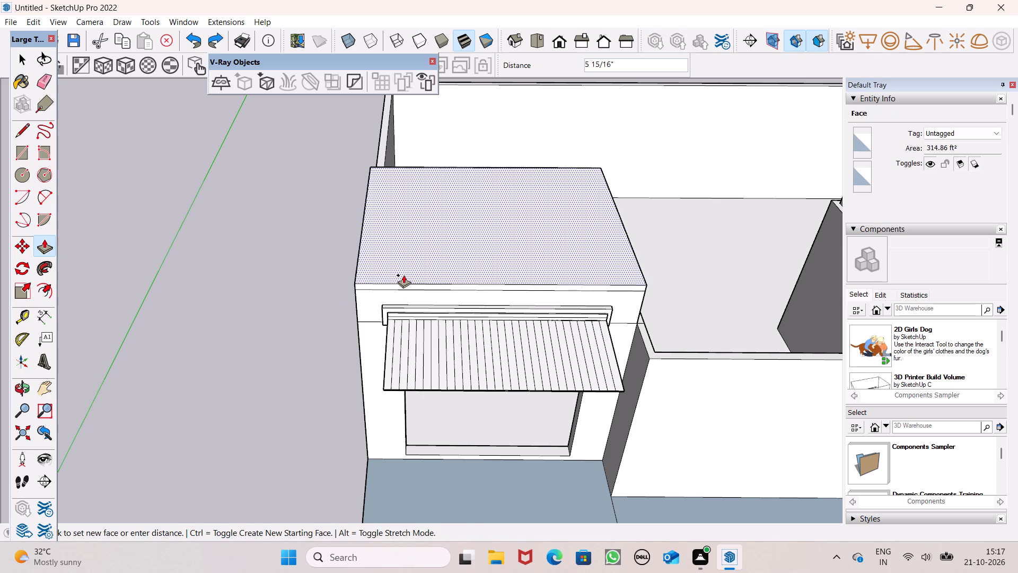
left_click_drag(403, 275, 404, 274)
key("5")
key("shift+quotedbl")
key("Return")
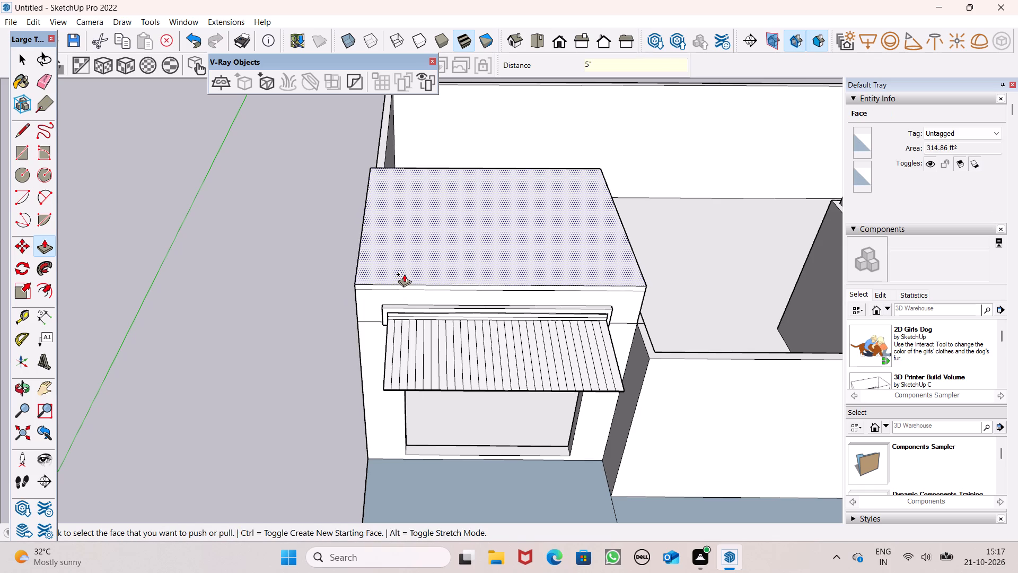
Pull the roof slab's outer side face outward past the left block's wall, undoing the stray pull on the wall.
middle_click_drag(337, 300, 493, 297)
scroll(267, 319, "up", 7)
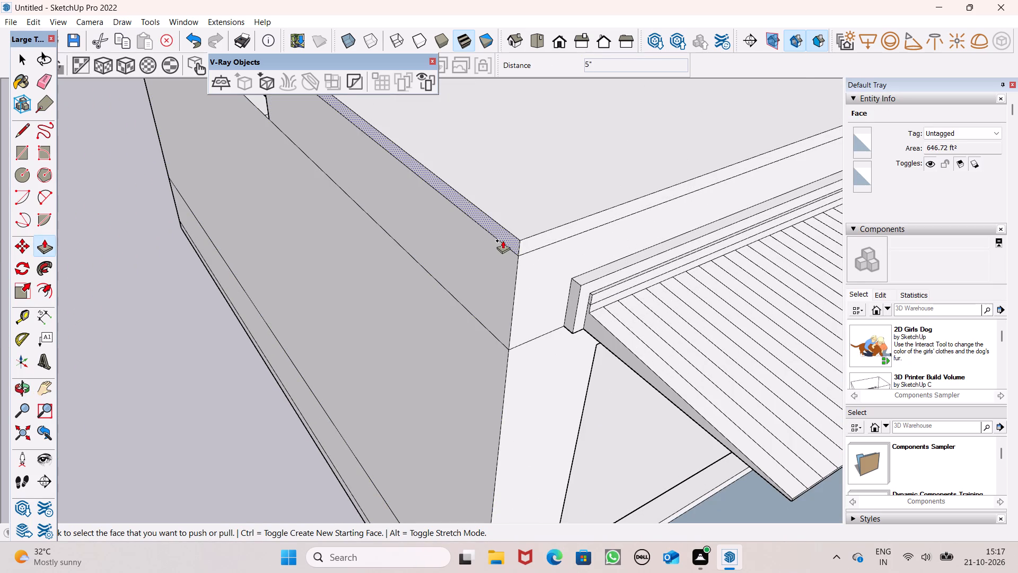
left_click_drag(503, 240, 446, 269)
left_click(445, 269)
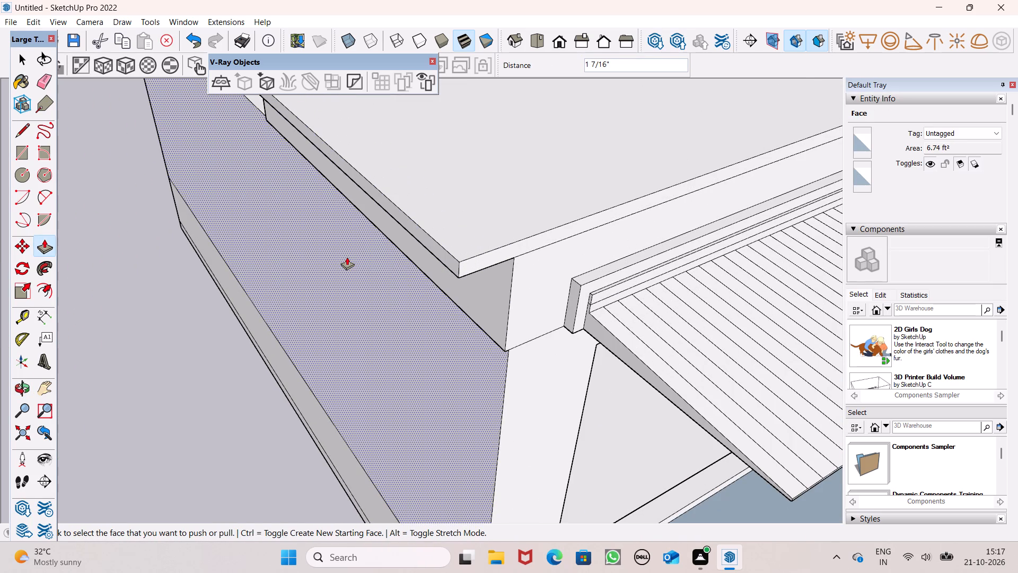
key("ctrl+z")
Pull the roof slab's front face outward over the awning, finishing with a pull of about 2'.
scroll(345, 258, "down", 4)
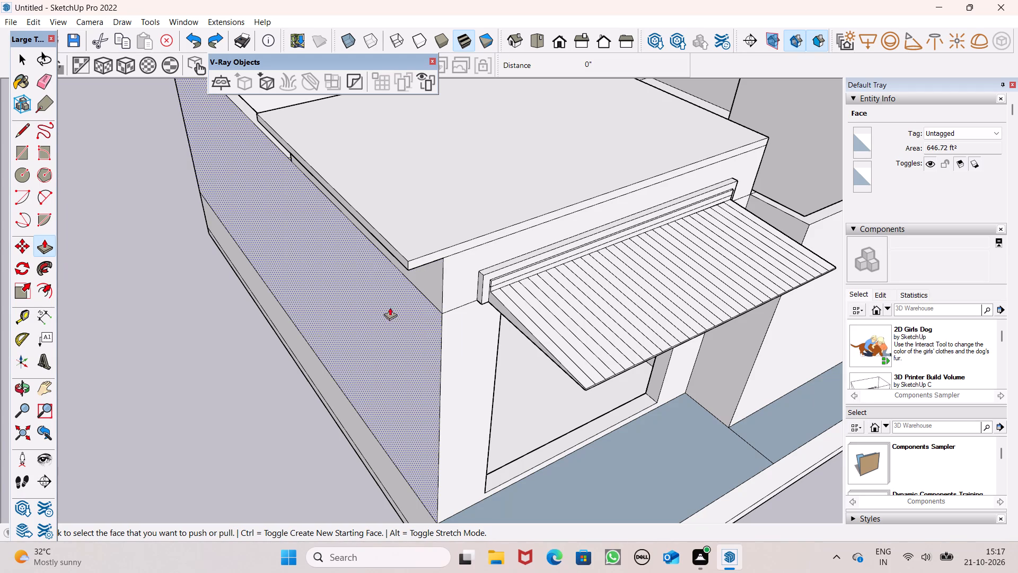
scroll(266, 301, "down", 3)
middle_click_drag(363, 334, 231, 381)
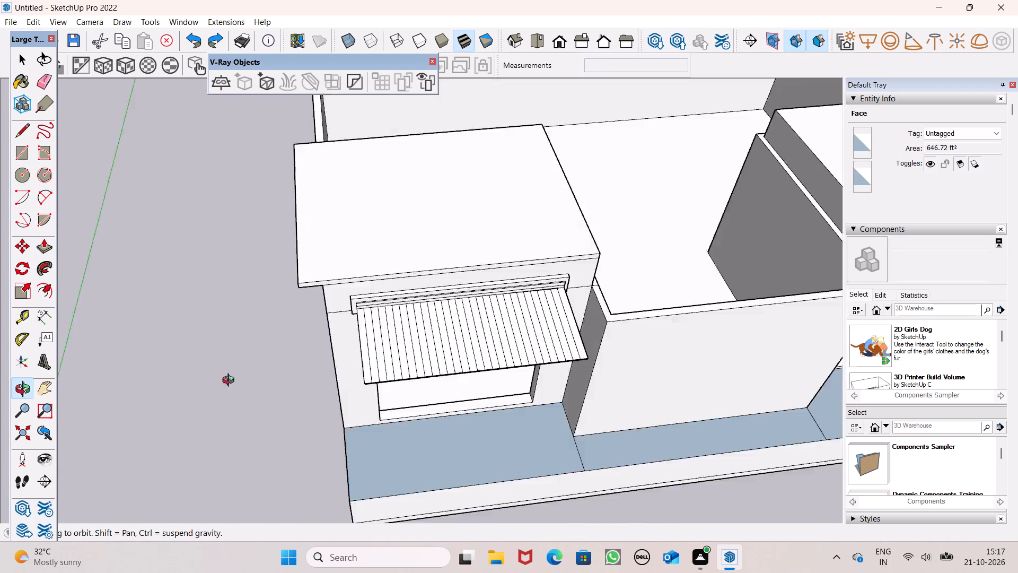
middle_click_drag(231, 381, 23, 391)
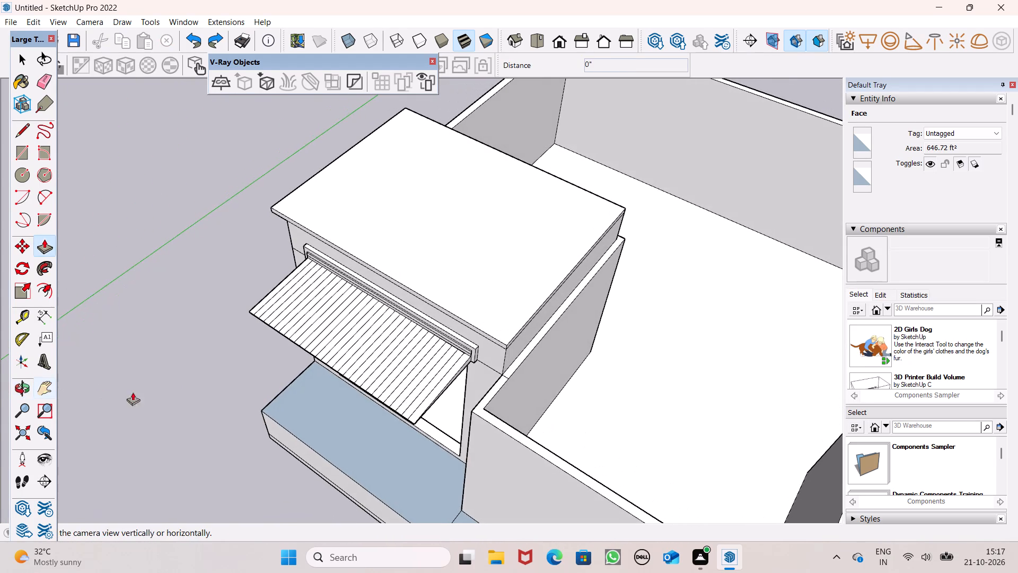
scroll(352, 387, "up", 3)
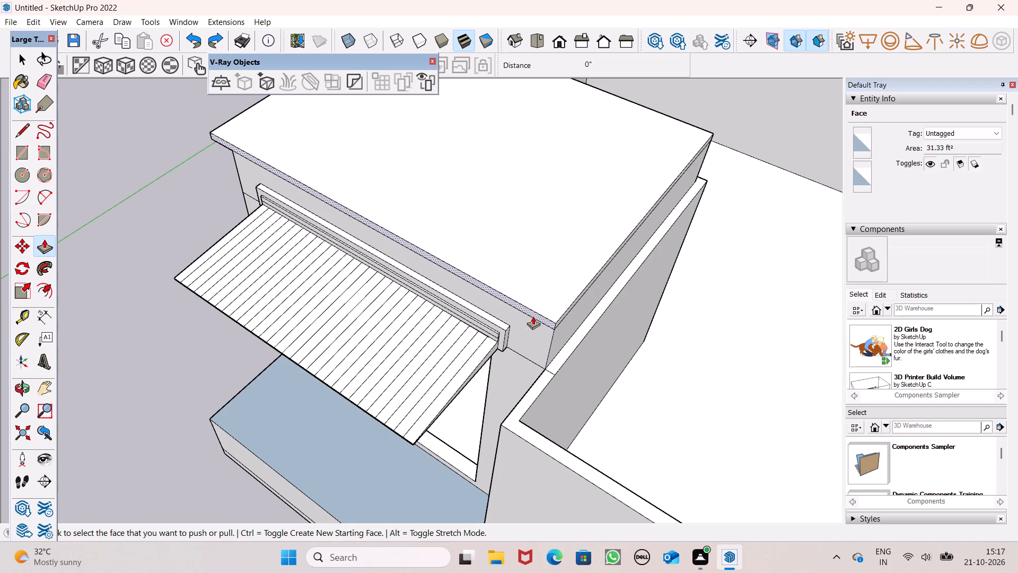
left_click_drag(536, 314, 529, 337)
left_click(529, 337)
scroll(458, 337, "down", 4)
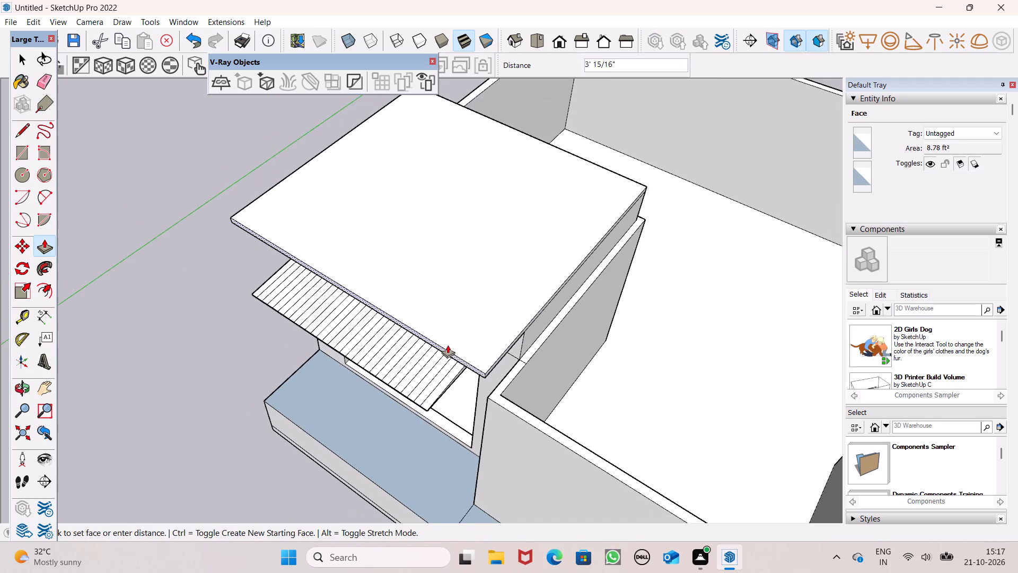
middle_click_drag(447, 345, 546, 251)
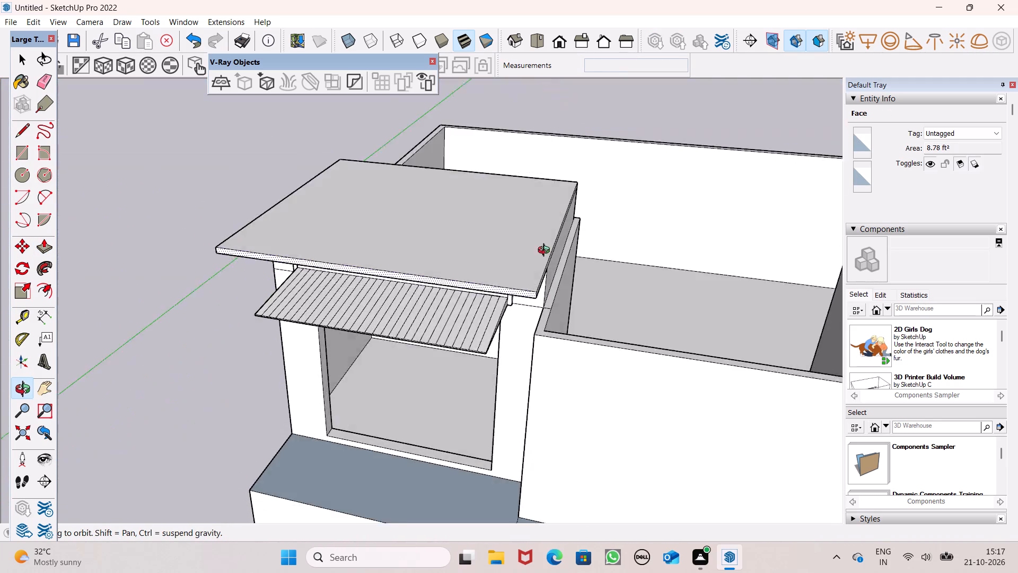
middle_click_drag(546, 251, 541, 302)
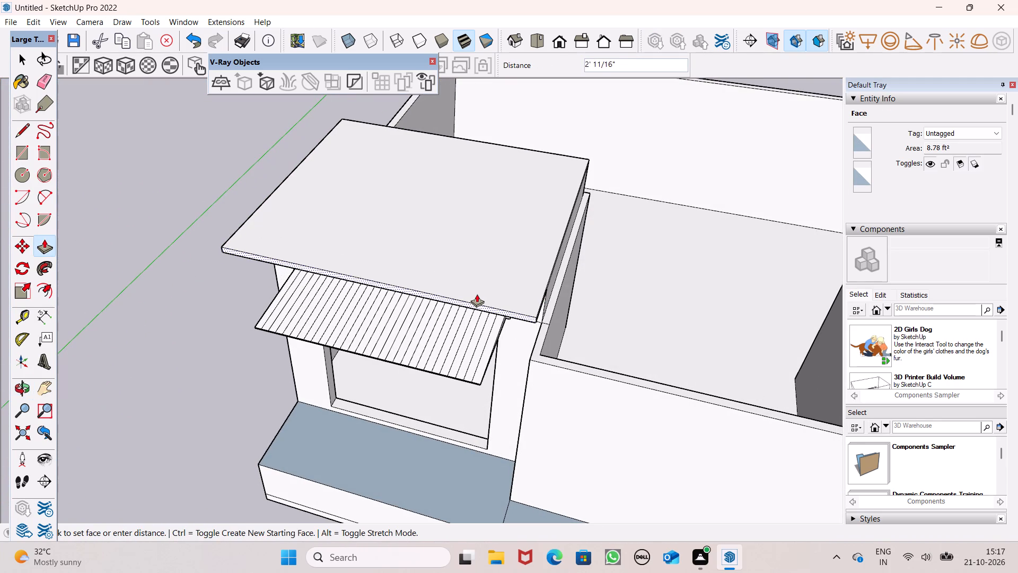
left_click(477, 294)
key("space")
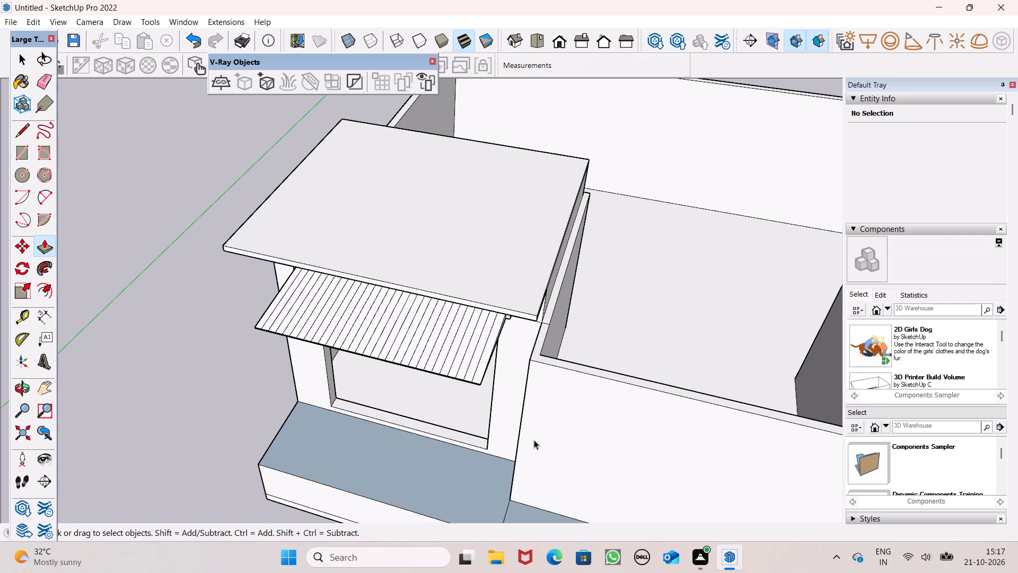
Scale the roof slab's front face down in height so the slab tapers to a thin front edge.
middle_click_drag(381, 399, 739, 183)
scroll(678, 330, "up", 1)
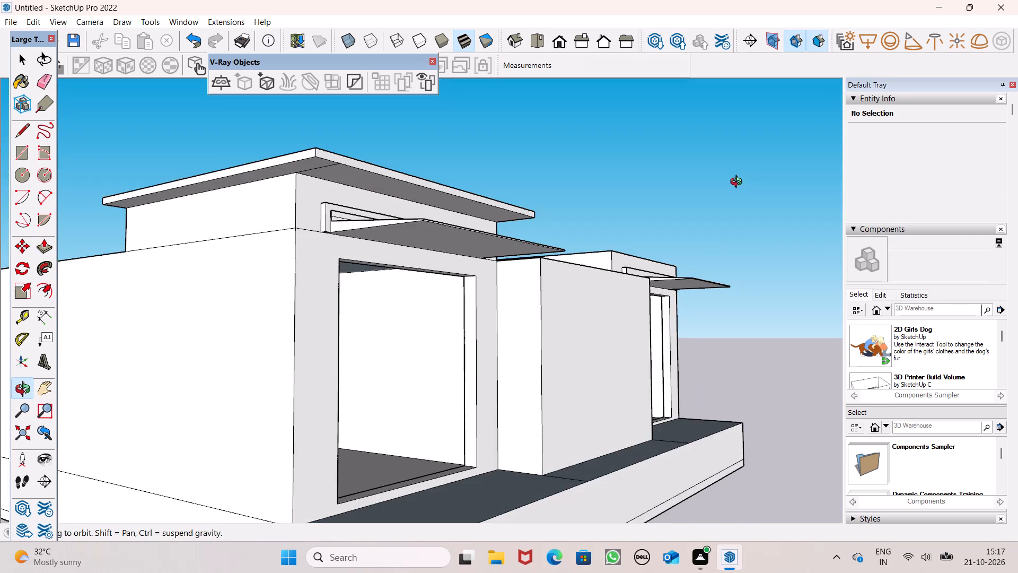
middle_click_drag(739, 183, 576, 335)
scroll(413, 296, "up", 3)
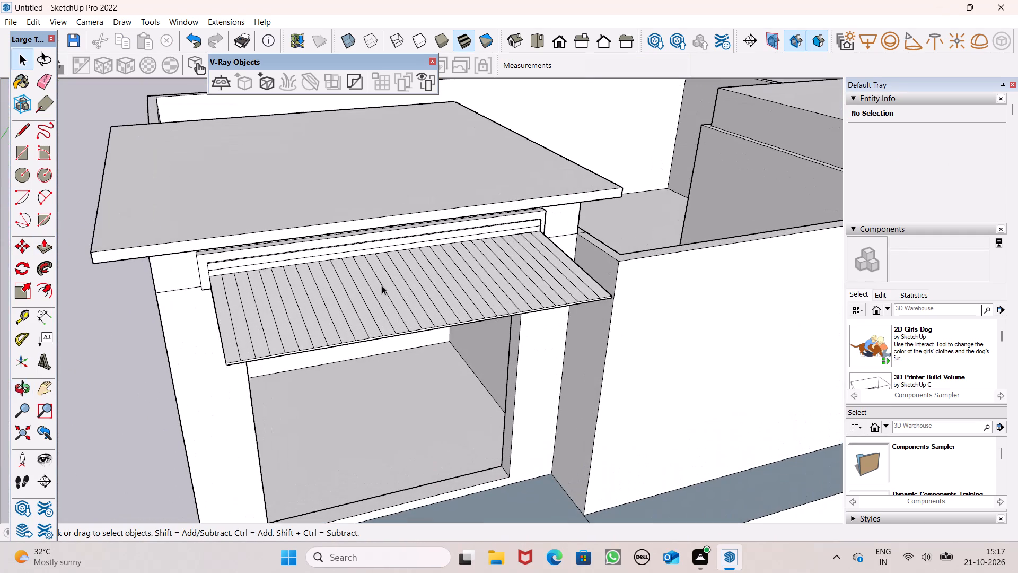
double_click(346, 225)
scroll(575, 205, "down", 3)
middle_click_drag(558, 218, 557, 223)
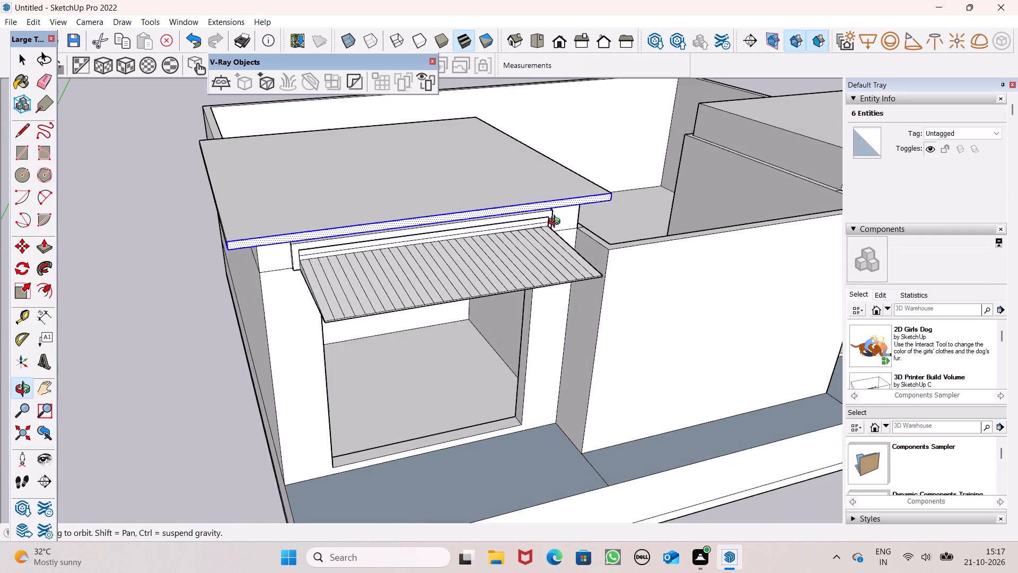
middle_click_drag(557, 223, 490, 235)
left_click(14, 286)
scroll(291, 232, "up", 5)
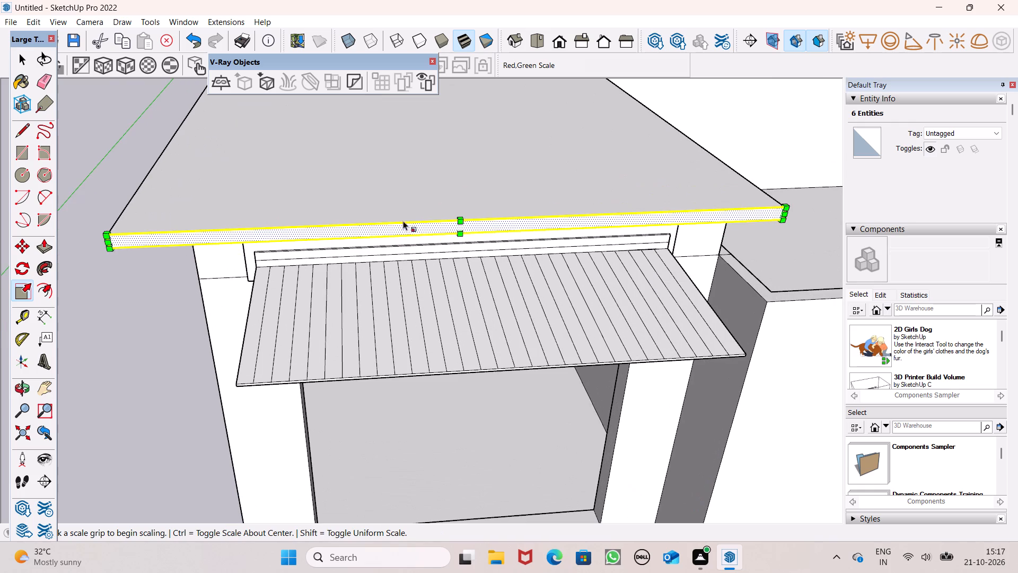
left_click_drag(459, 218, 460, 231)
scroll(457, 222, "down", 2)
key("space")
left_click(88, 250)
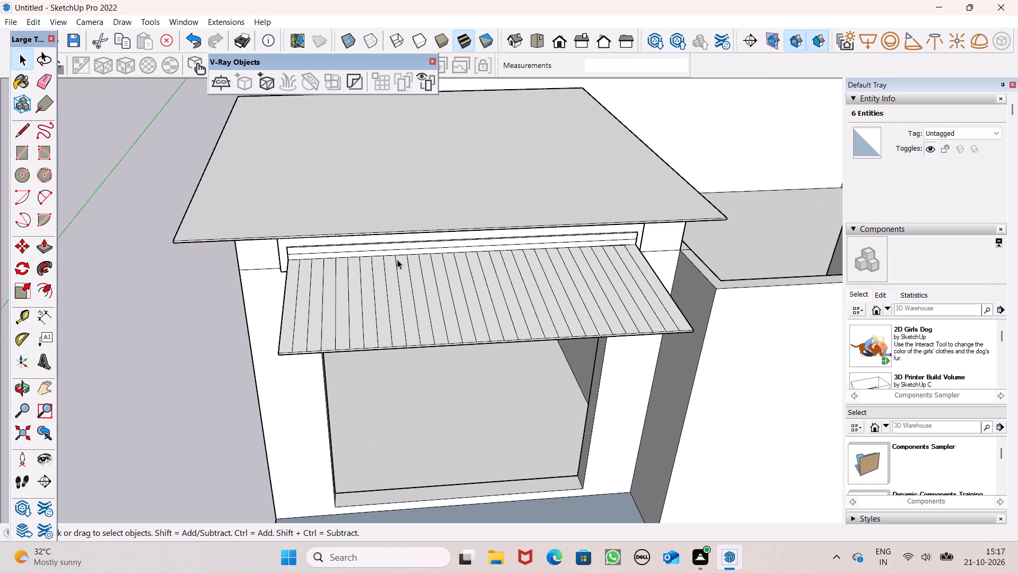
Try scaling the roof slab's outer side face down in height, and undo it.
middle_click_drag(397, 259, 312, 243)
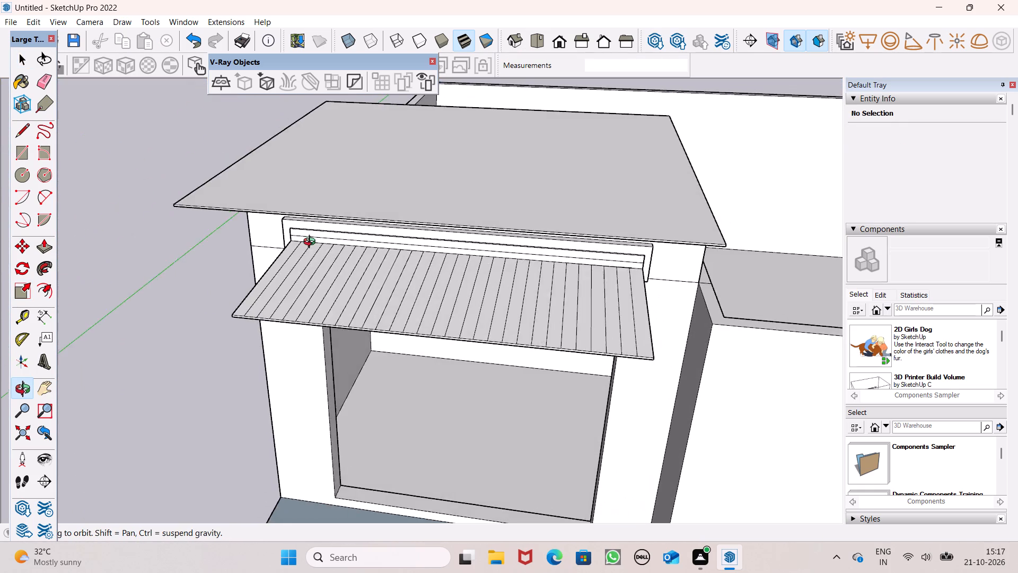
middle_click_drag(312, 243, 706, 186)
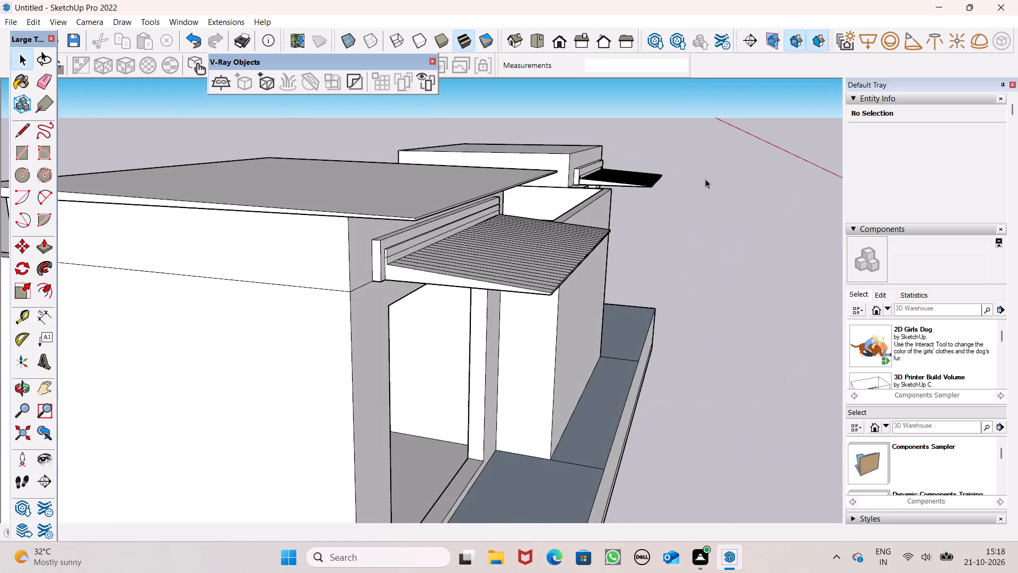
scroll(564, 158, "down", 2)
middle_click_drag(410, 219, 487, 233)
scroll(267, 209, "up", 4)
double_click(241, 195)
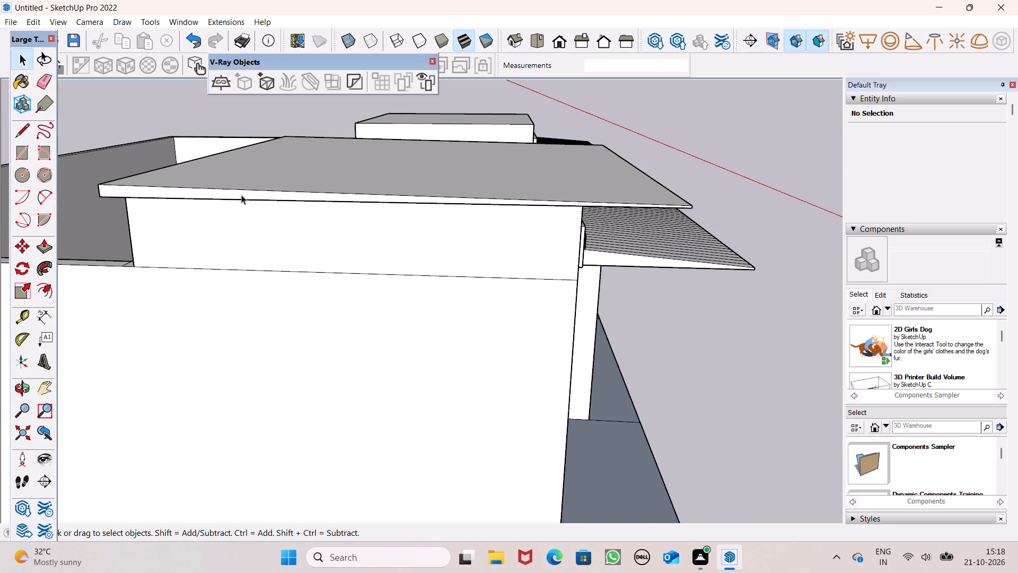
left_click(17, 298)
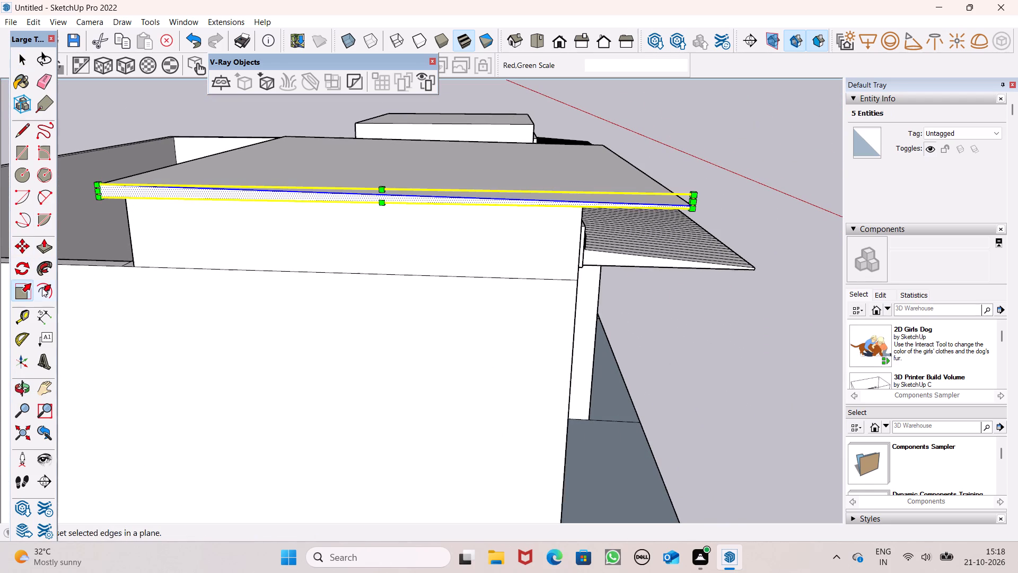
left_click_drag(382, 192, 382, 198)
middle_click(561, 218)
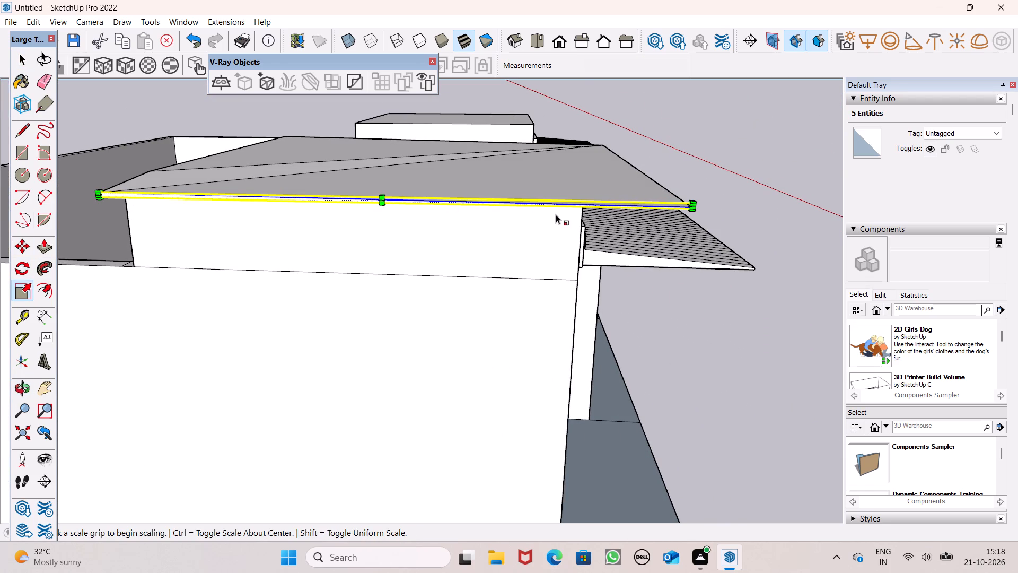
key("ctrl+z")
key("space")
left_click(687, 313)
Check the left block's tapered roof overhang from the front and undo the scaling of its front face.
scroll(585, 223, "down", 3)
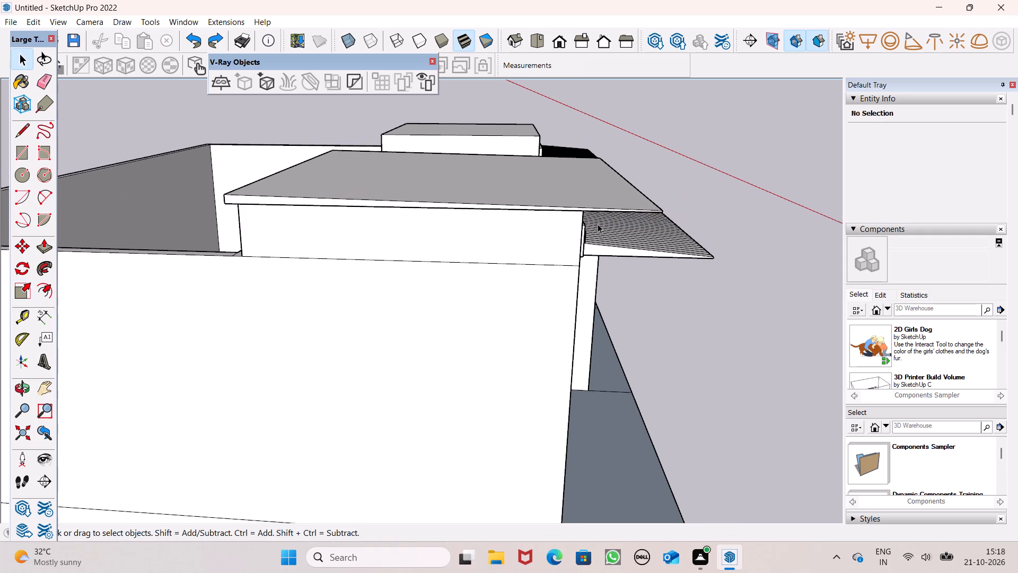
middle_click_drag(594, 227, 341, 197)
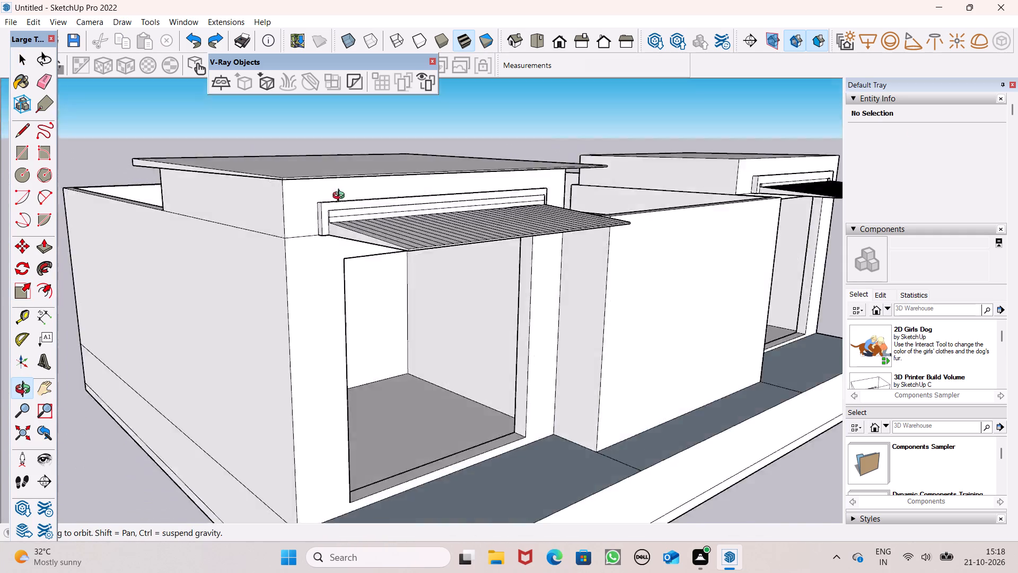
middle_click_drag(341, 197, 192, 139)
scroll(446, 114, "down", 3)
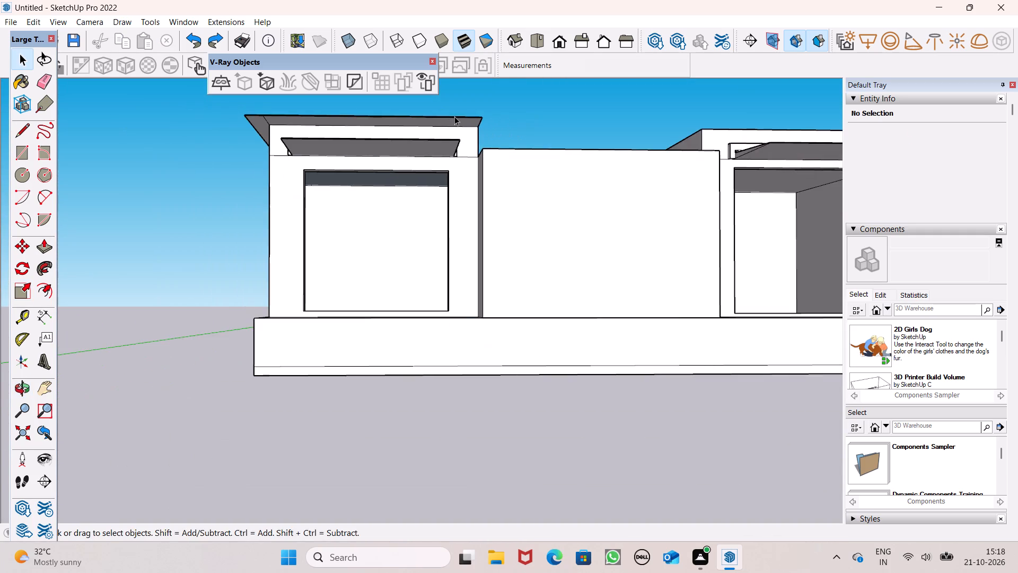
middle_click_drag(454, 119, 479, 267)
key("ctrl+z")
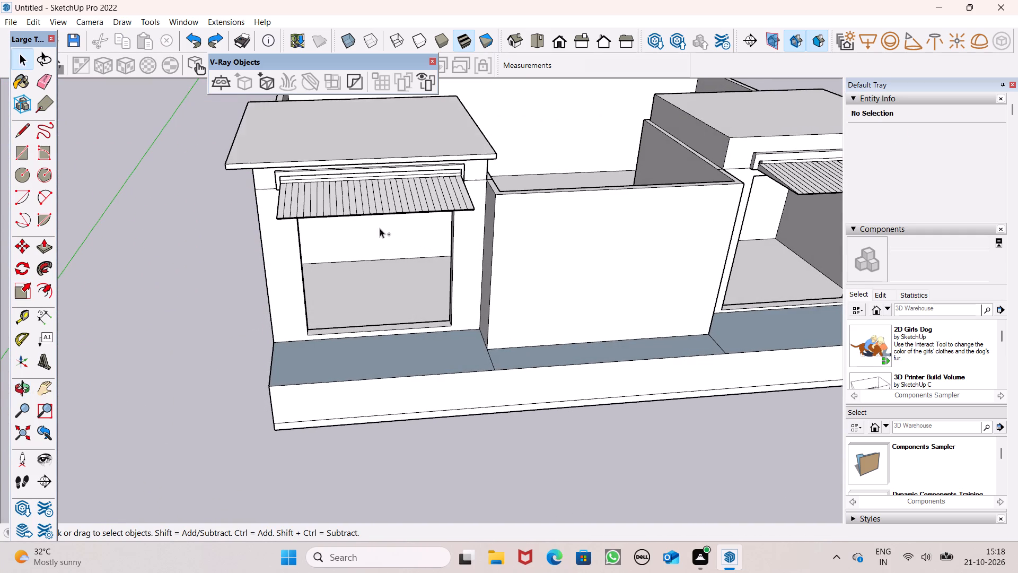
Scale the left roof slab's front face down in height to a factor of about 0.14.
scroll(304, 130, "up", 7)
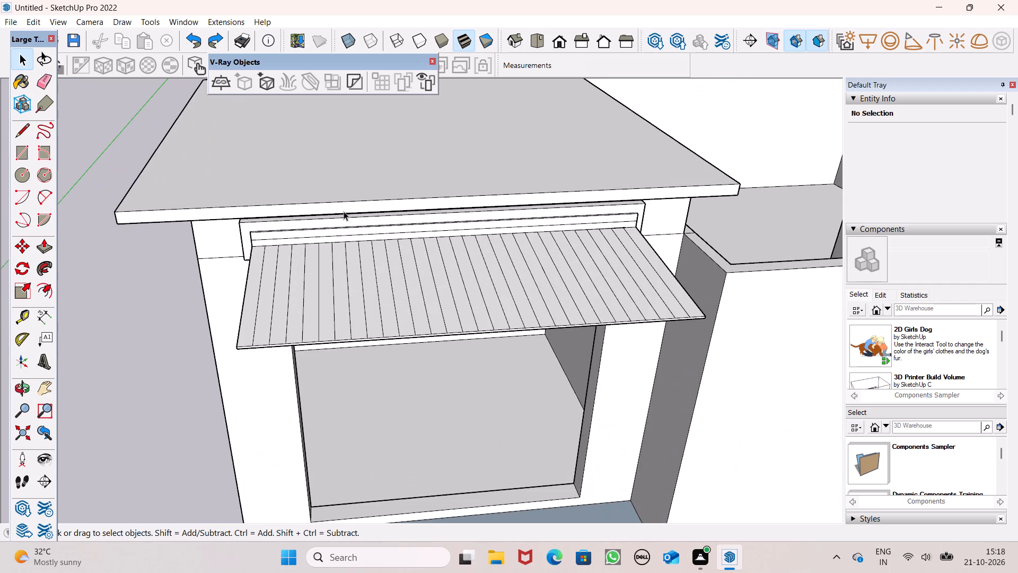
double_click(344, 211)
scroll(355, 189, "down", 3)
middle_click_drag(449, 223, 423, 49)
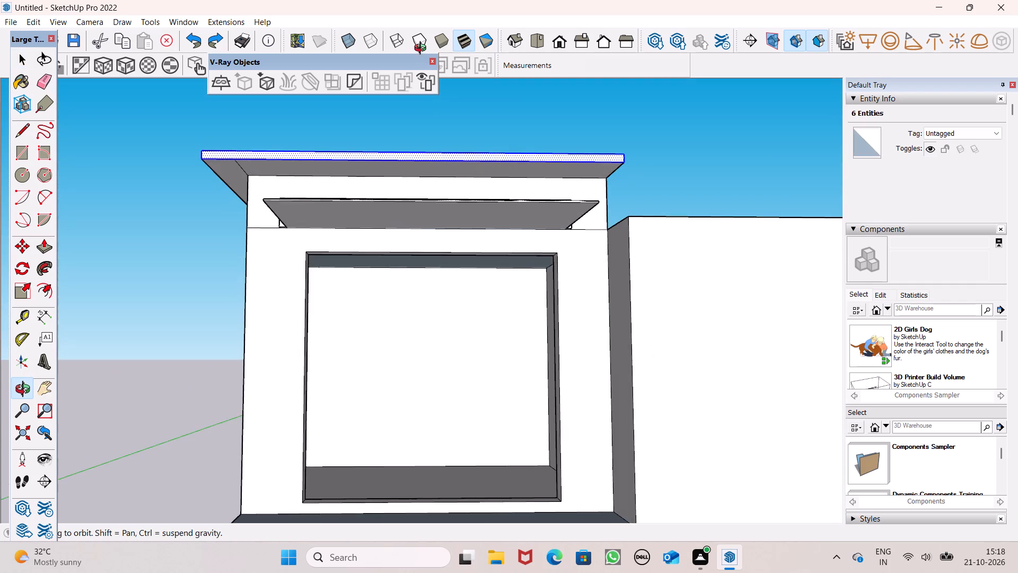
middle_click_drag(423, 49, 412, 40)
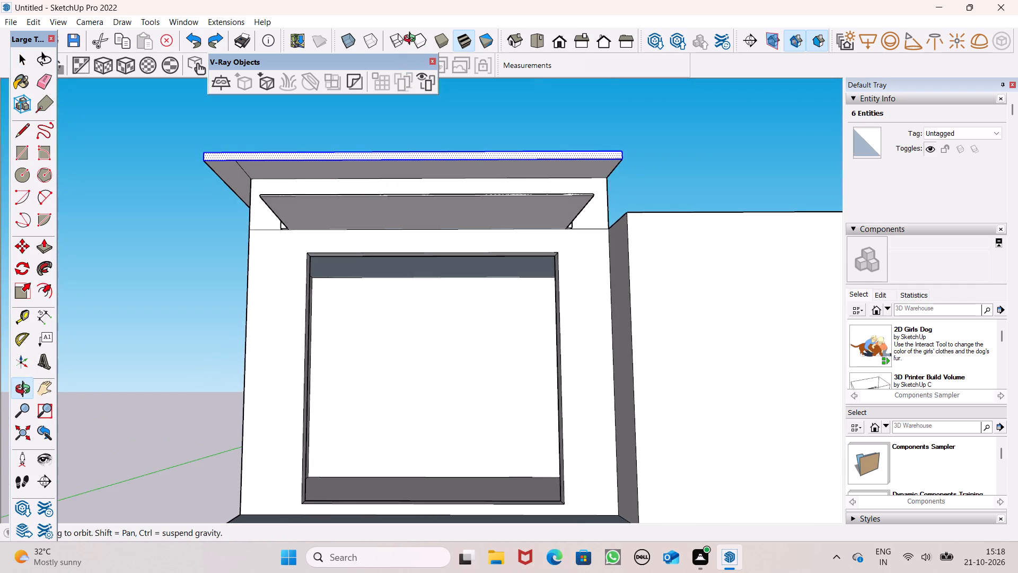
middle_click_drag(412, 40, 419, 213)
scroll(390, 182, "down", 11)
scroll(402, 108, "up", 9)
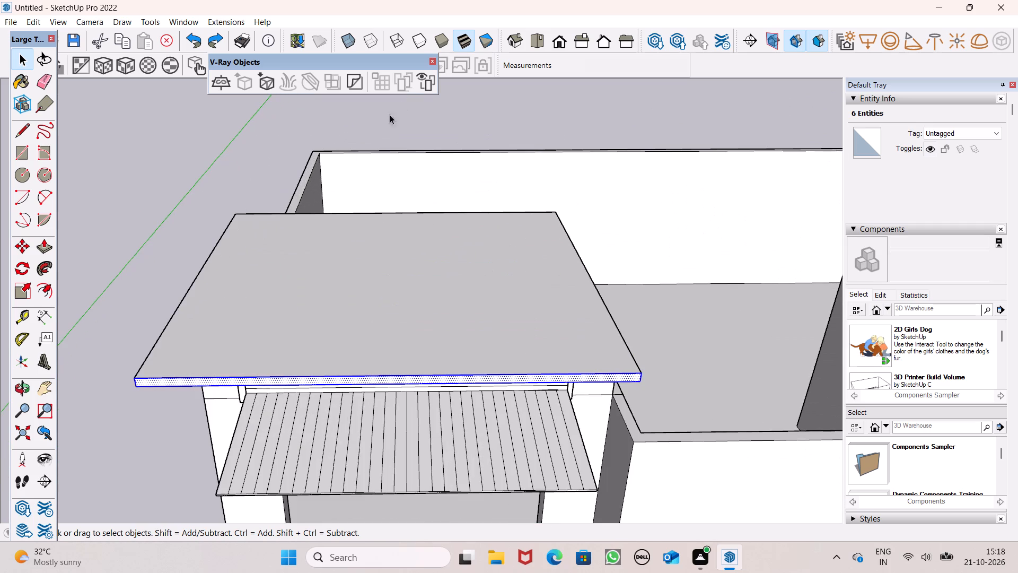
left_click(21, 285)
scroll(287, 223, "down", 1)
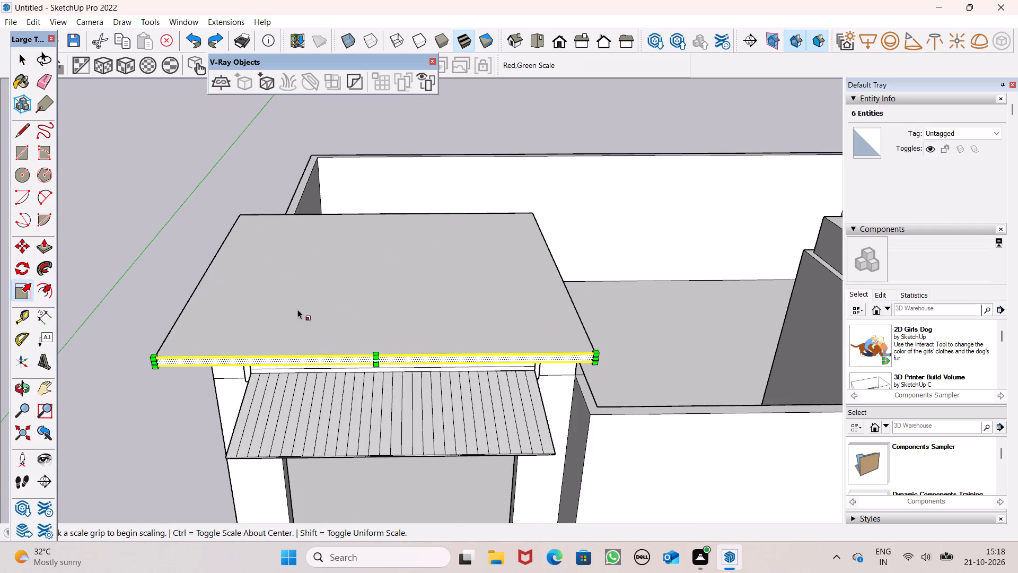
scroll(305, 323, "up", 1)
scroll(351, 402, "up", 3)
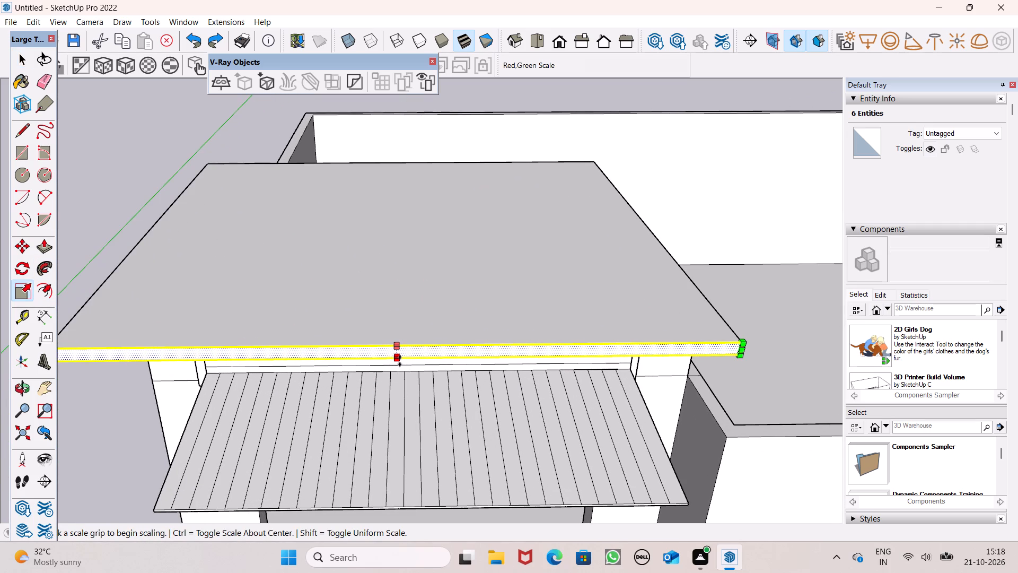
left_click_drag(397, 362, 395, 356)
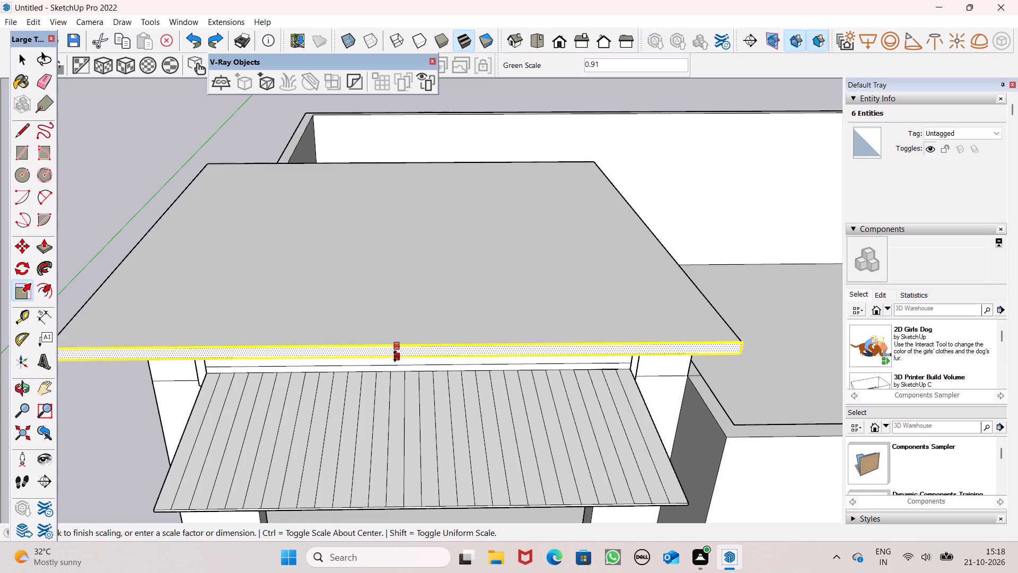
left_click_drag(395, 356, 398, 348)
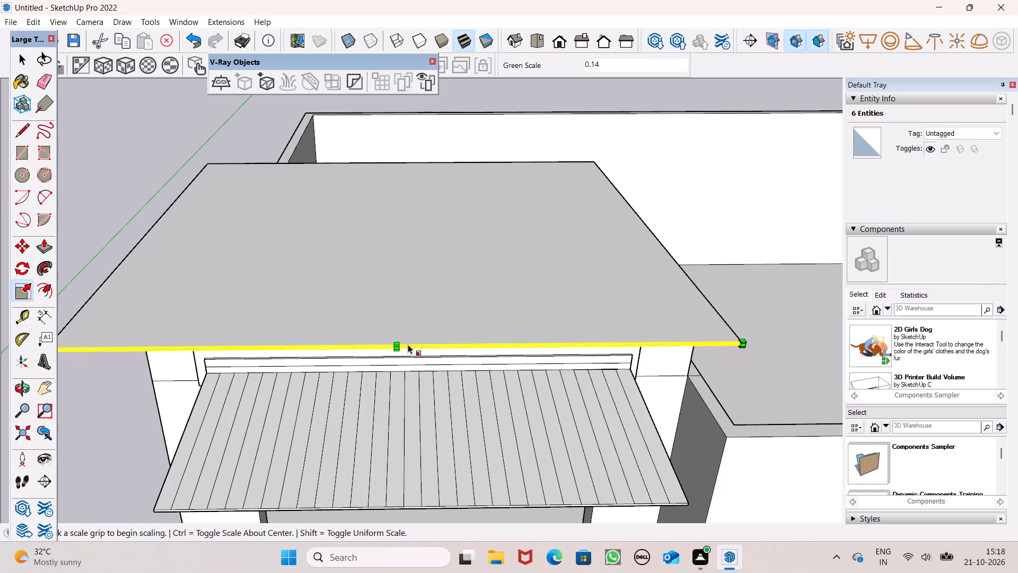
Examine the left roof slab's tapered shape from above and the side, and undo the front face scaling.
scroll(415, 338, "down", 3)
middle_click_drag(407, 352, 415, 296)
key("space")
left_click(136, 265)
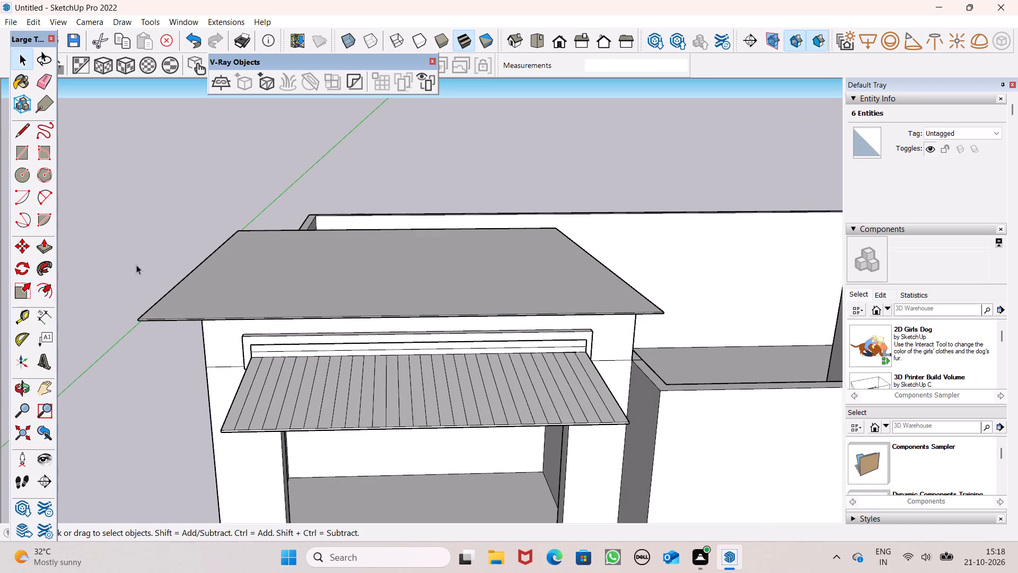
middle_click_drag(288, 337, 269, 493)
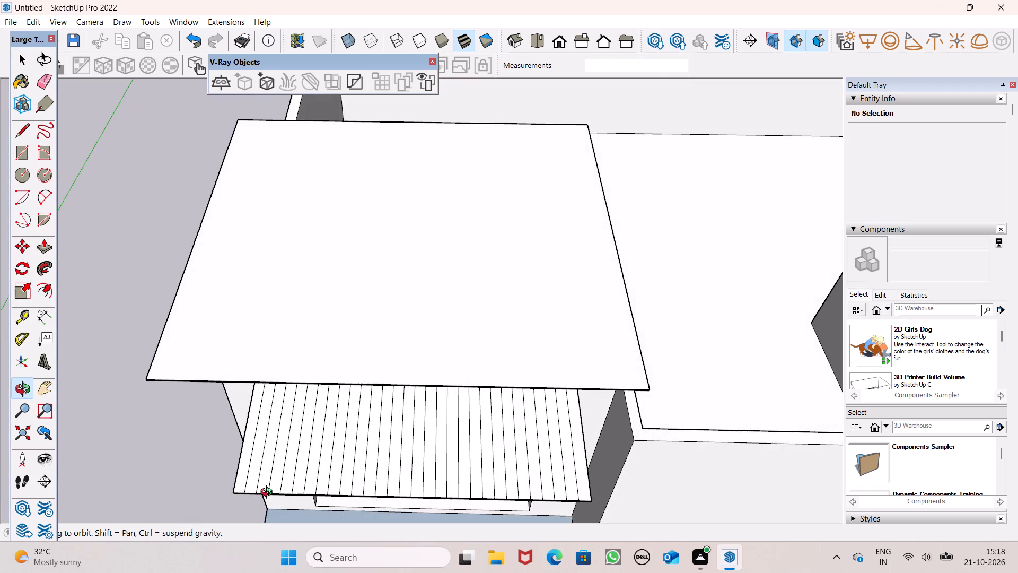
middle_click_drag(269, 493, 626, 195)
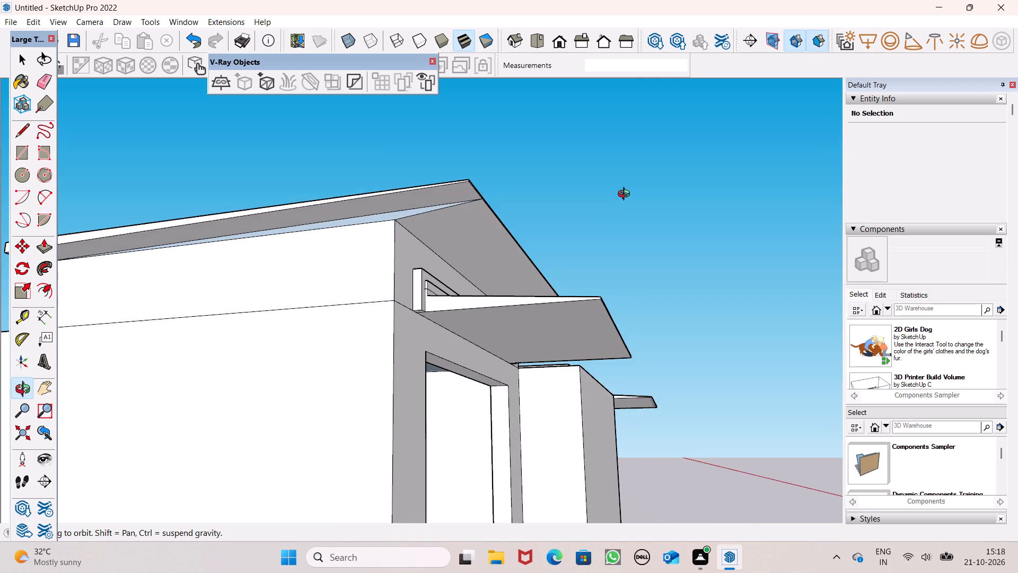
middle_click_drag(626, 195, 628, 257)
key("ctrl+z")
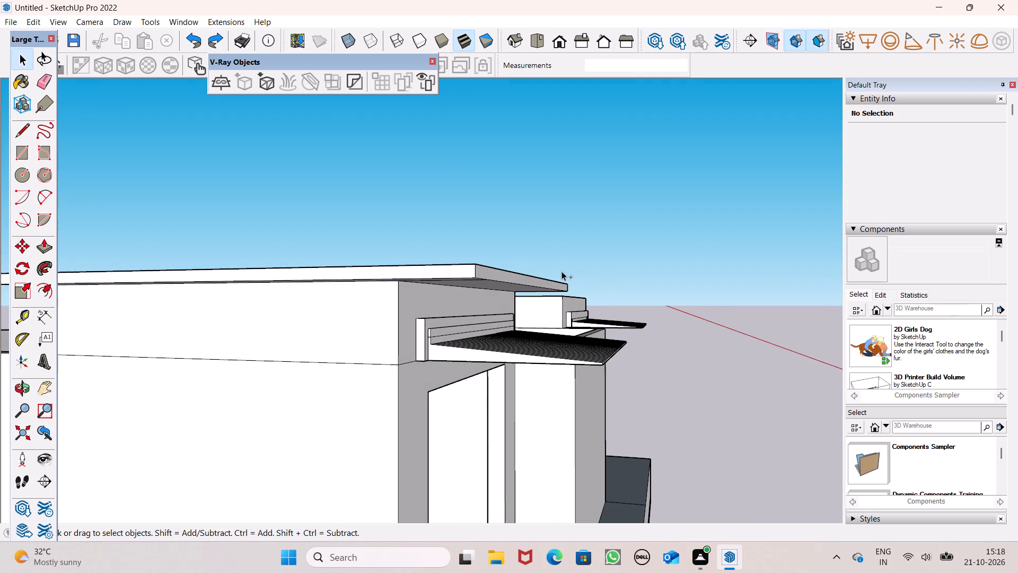
Erase the leftover dividing edge on the underside of the left block's roof overhang.
middle_click_drag(524, 298, 508, 292)
scroll(523, 294, "up", 1)
scroll(391, 253, "up", 4)
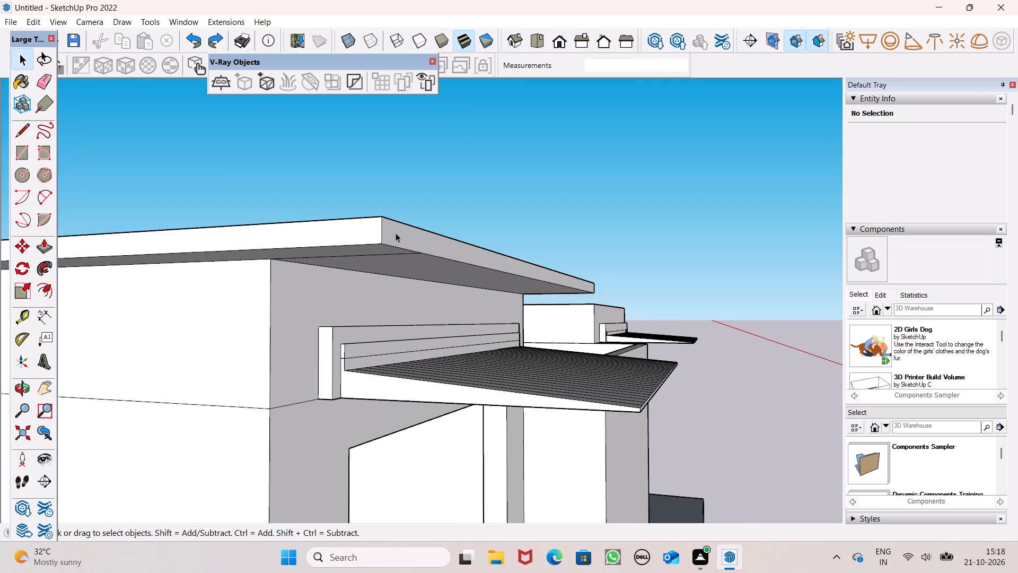
left_click(50, 86)
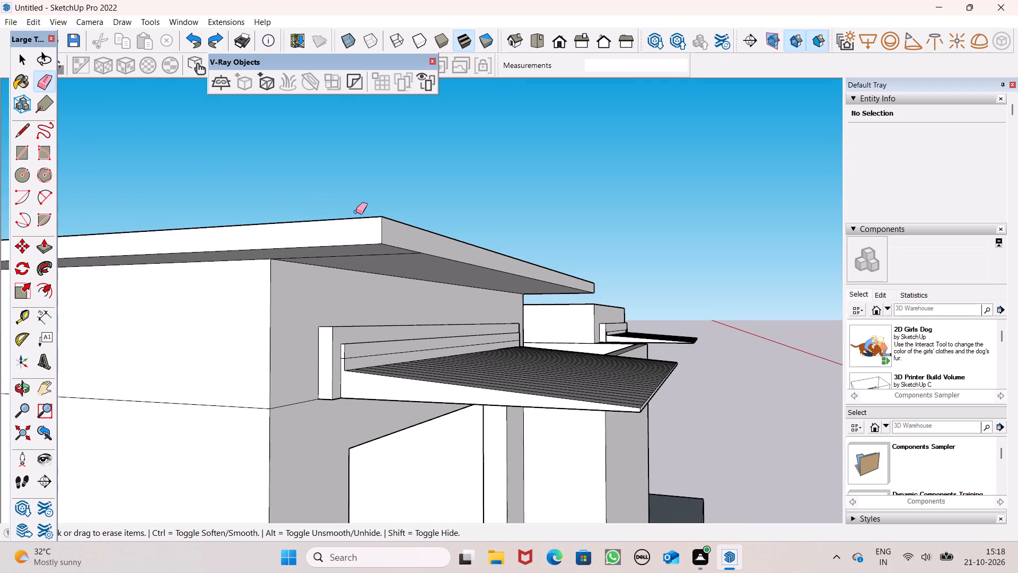
scroll(403, 224, "up", 4)
left_click(372, 264)
left_click(373, 268)
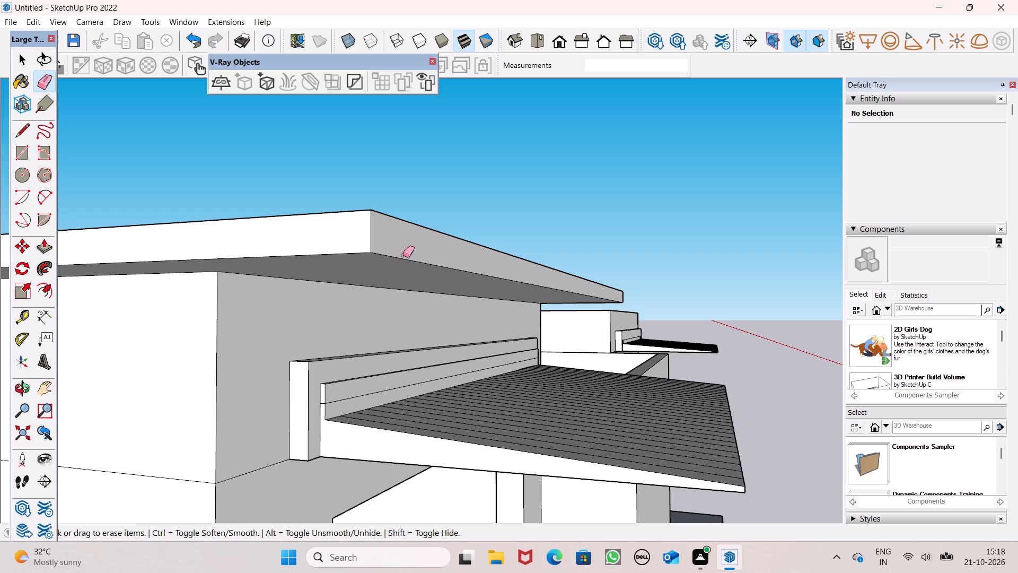
Scale the left roof slab's front face down in height to a factor of about 0.12, keeping its top edge in place.
key("space")
double_click(403, 248)
scroll(399, 248, "down", 2)
middle_click_drag(394, 261, 380, 296)
scroll(370, 296, "up", 1)
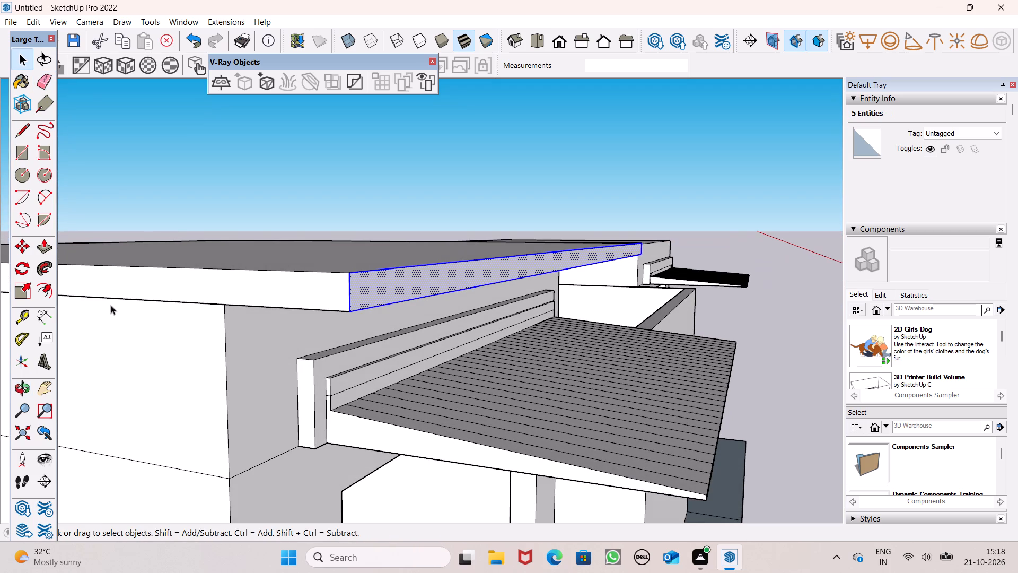
left_click(19, 293)
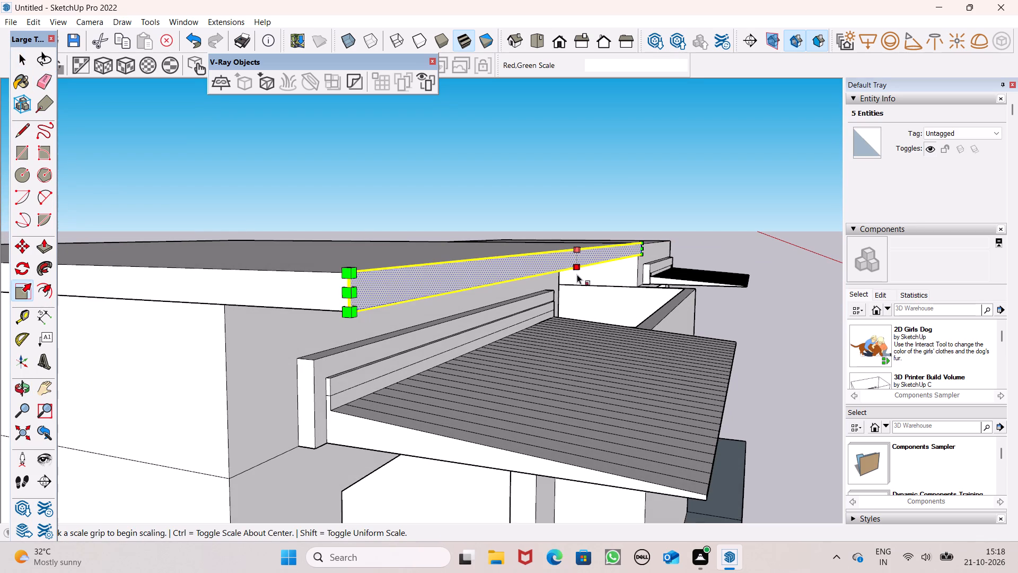
left_click_drag(575, 269, 574, 261)
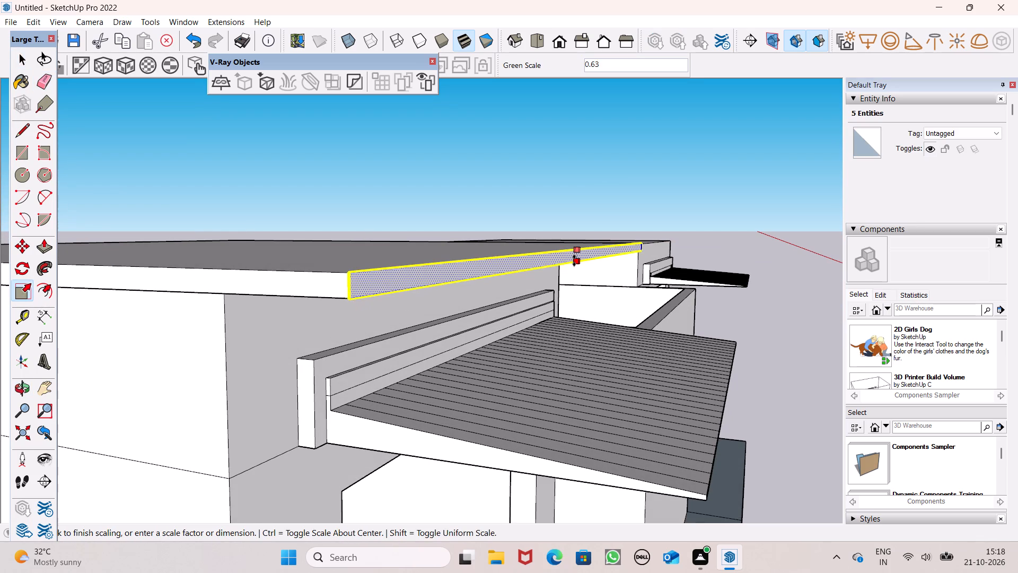
left_click_drag(574, 261, 571, 253)
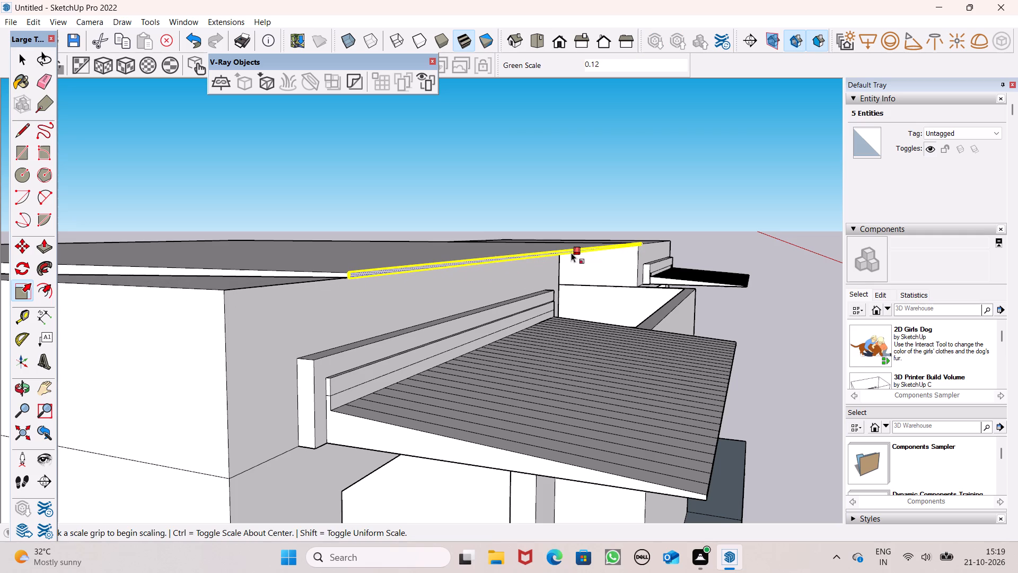
key("space")
left_click(553, 150)
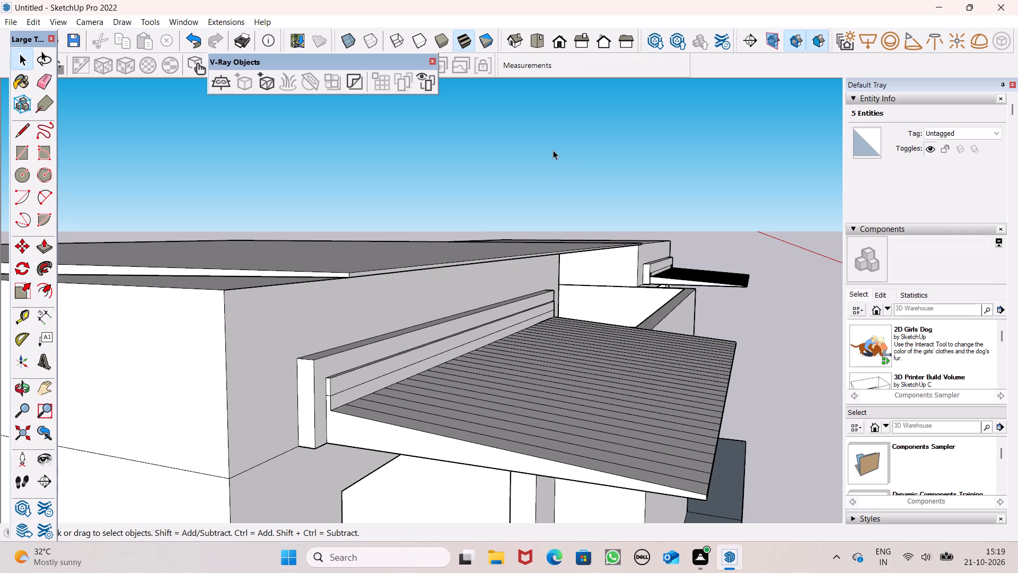
Examine the left block's tapered roof overhang from below, the front and above, and compare it with the right block.
scroll(553, 152, "down", 3)
middle_click_drag(572, 222, 488, 202)
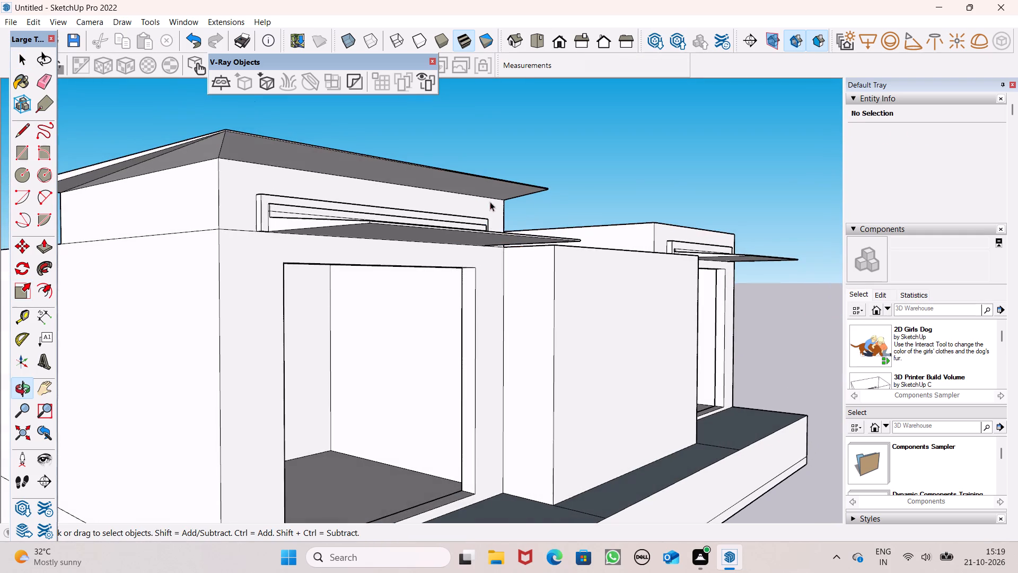
scroll(489, 178, "down", 4)
middle_click_drag(495, 179, 225, 98)
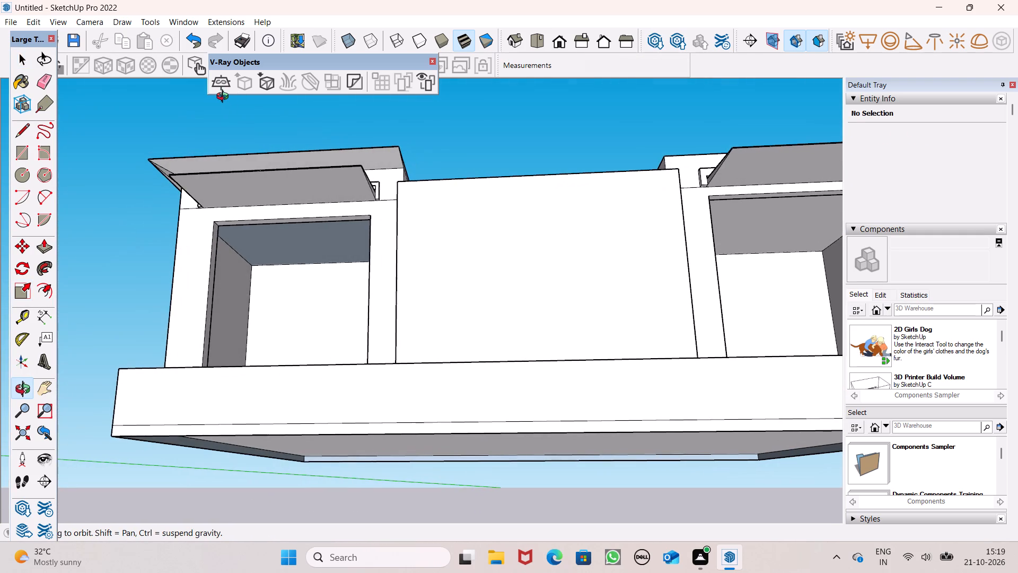
middle_click_drag(225, 98, 229, 95)
scroll(318, 138, "up", 15)
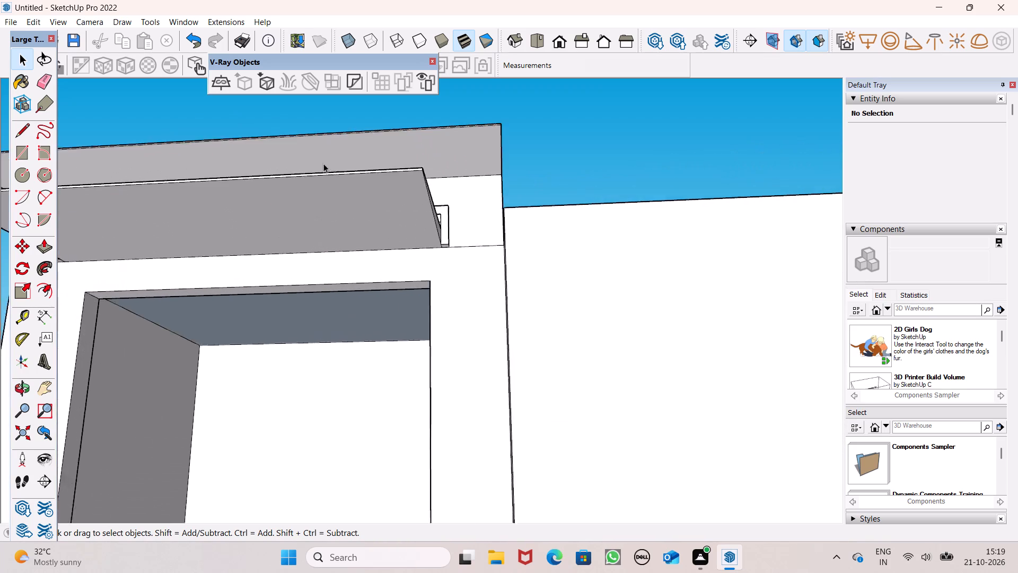
scroll(323, 163, "up", 2)
scroll(455, 138, "down", 5)
middle_click_drag(465, 158, 469, 234)
scroll(502, 159, "down", 5)
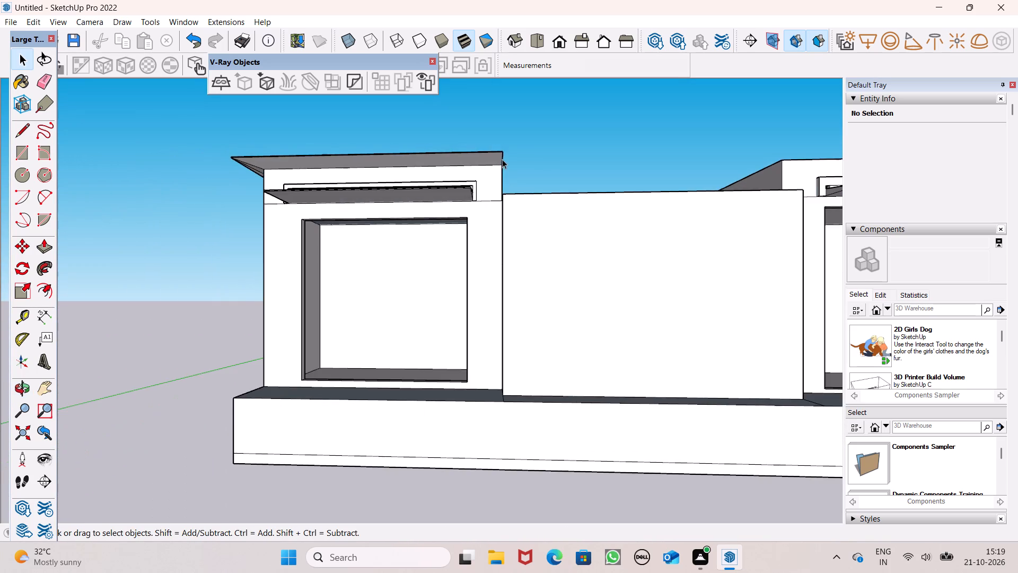
middle_click_drag(511, 183, 410, 294)
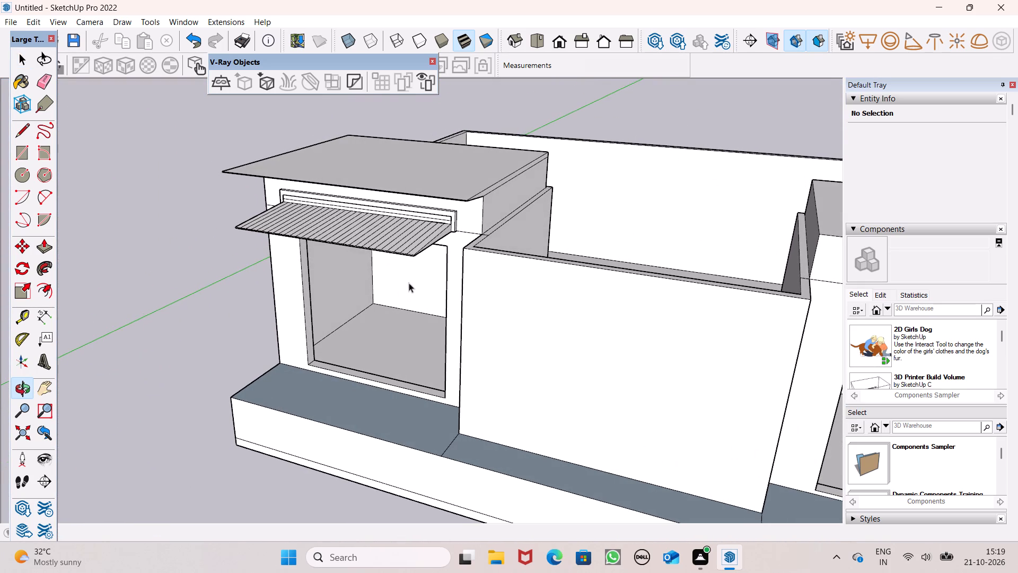
scroll(433, 235, "down", 5)
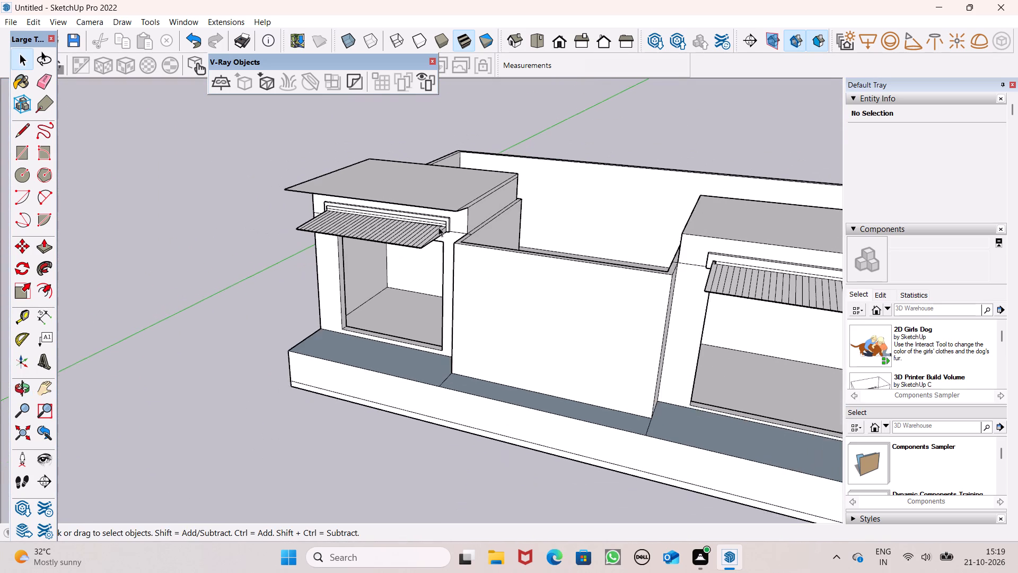
scroll(438, 227, "down", 3)
middle_click_drag(454, 225, 636, 84)
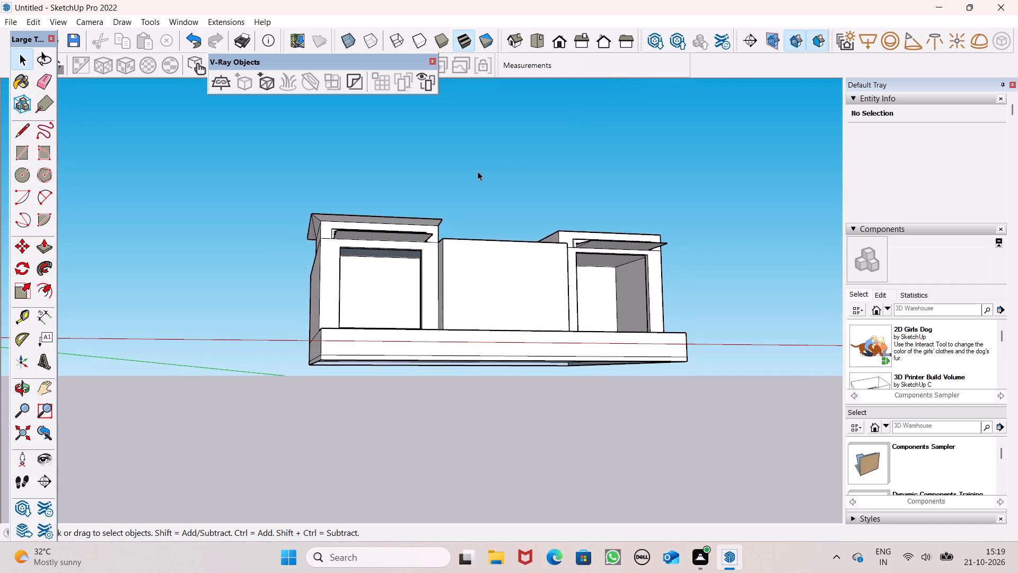
scroll(473, 176, "up", 9)
middle_click_drag(495, 237, 356, 232)
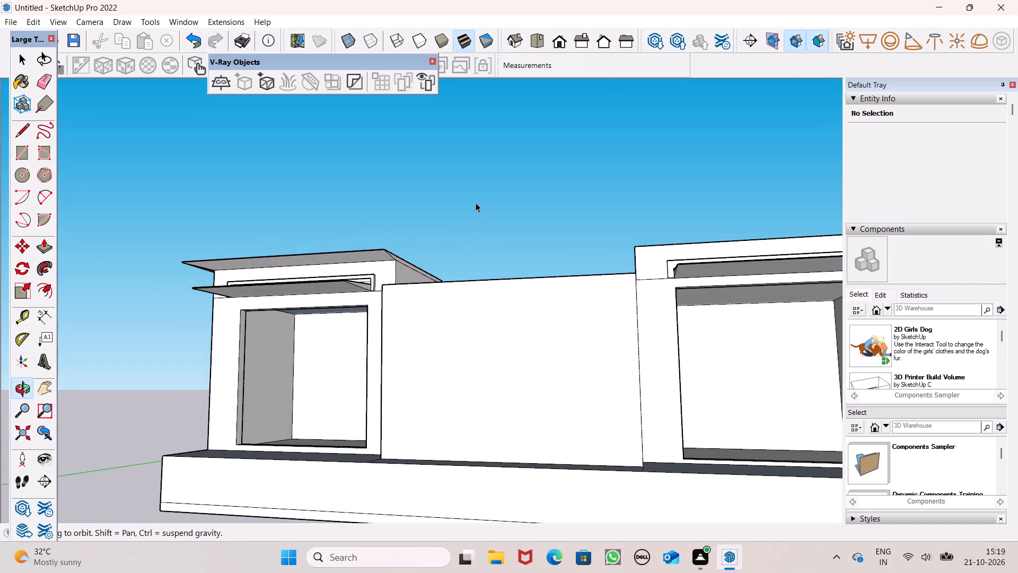
scroll(495, 225, "down", 5)
middle_click_drag(669, 288, 705, 477)
scroll(753, 256, "up", 3)
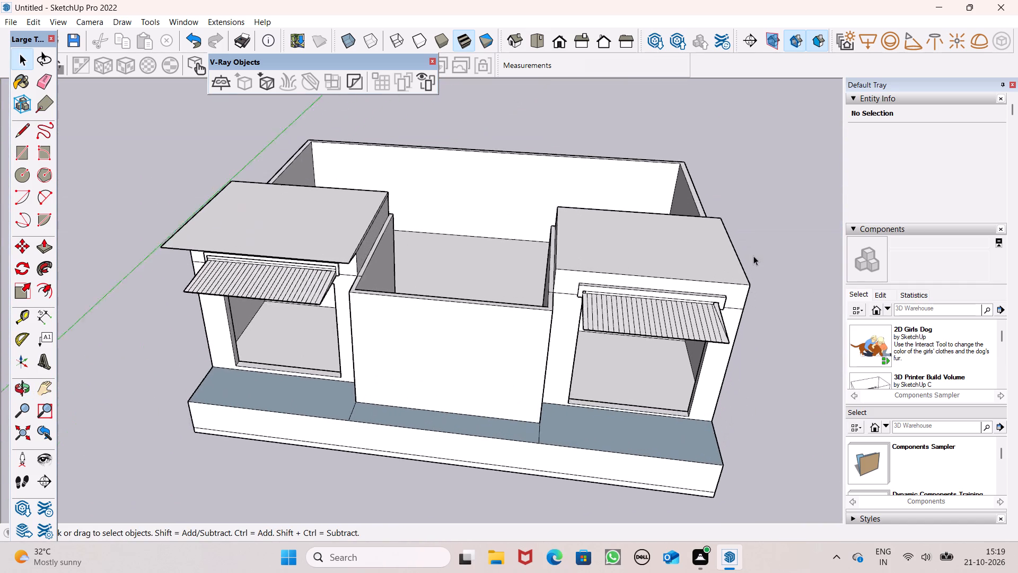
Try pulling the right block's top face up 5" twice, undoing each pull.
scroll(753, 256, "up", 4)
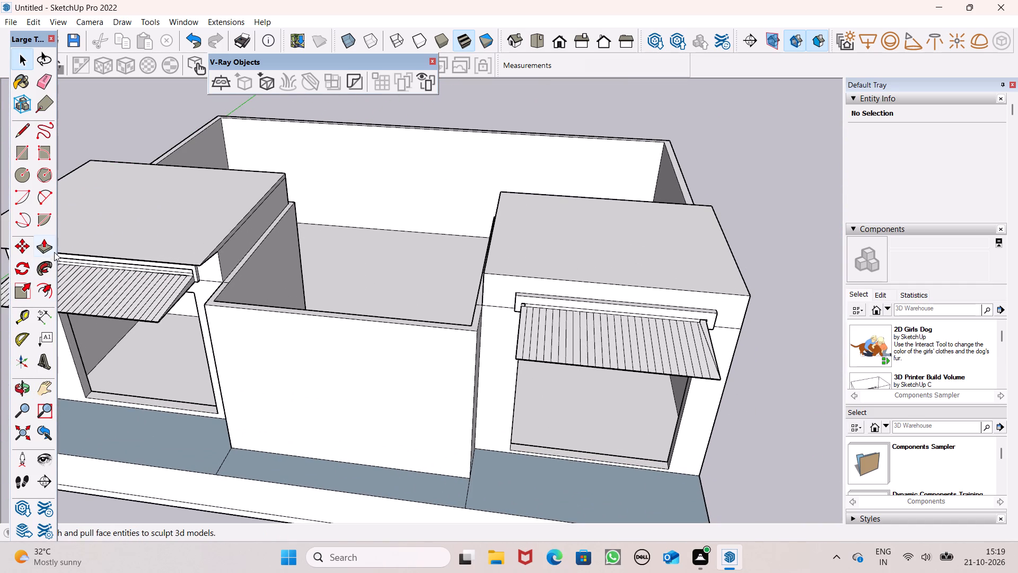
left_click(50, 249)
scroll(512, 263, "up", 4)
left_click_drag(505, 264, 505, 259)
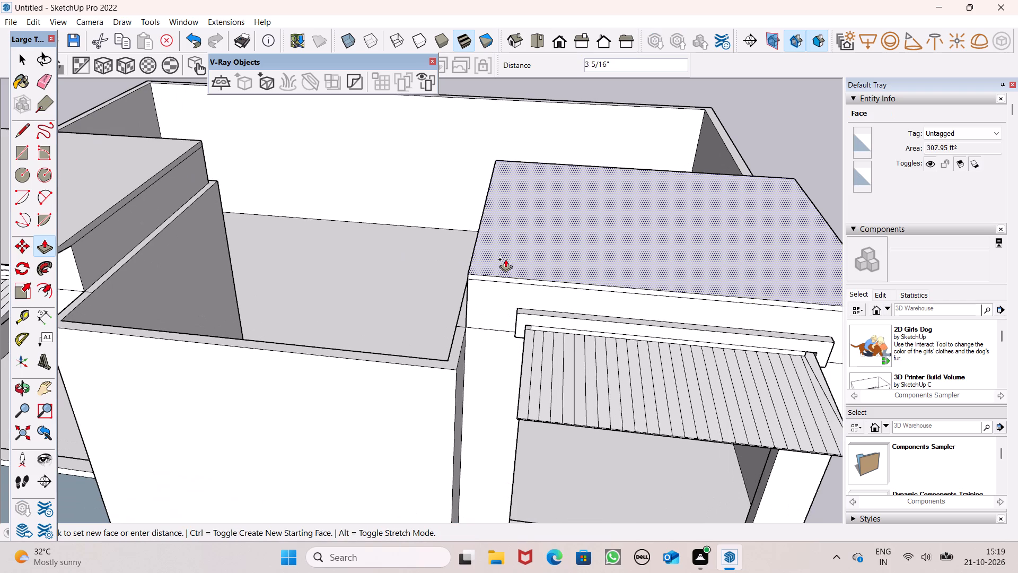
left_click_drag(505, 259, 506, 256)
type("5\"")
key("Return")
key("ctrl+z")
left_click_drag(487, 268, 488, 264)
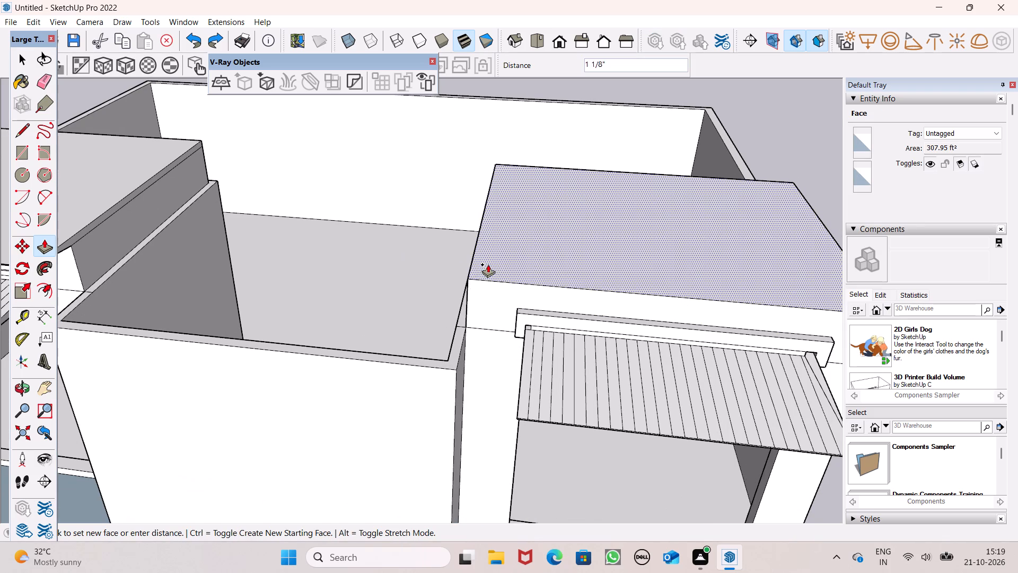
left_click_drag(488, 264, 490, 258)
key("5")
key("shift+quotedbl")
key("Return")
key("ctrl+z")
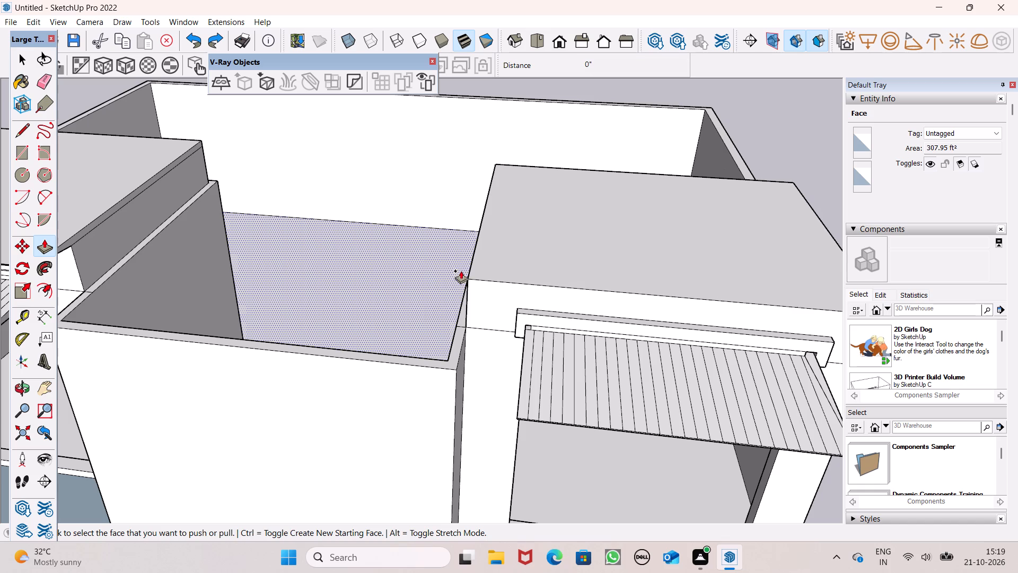
Pull the right block's top face up 5" to form its roof slab.
left_click(501, 268)
key("5")
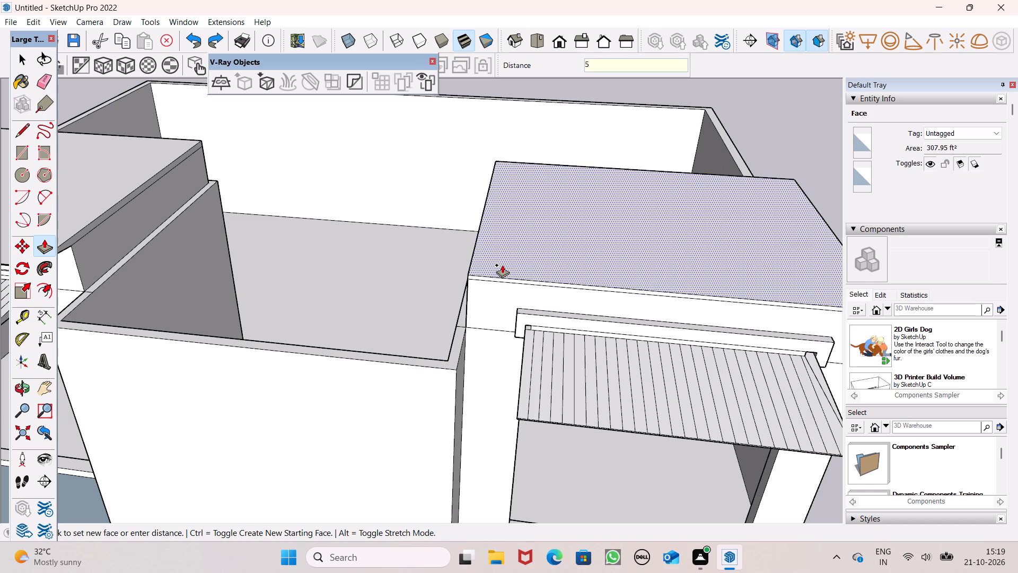
key("shift+quotedbl")
key("Return")
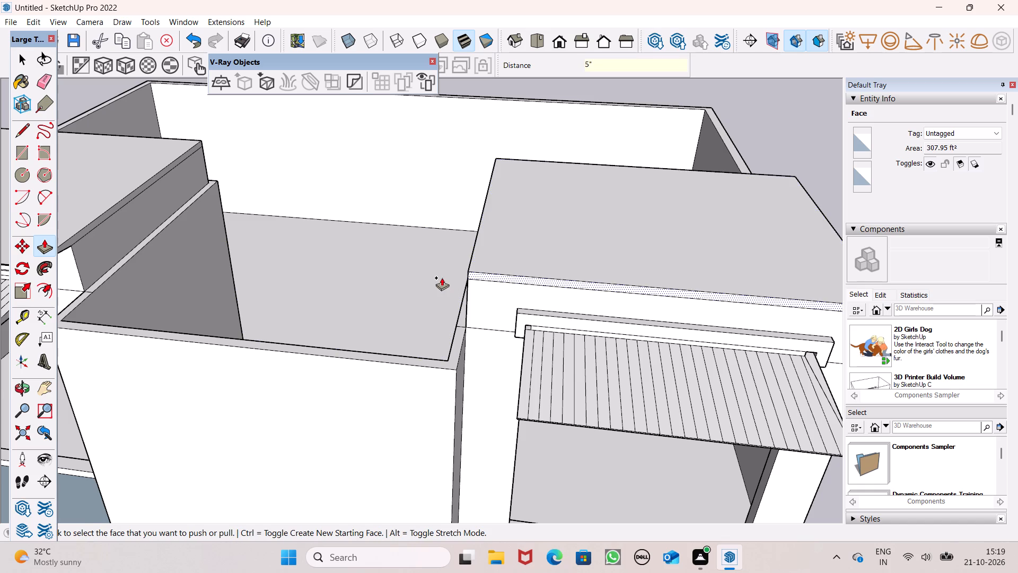
Pull the right roof slab's front face outward over the awning until it lines up with the left roof slab's front edge.
scroll(442, 277, "down", 1)
middle_click_drag(446, 277, 566, 275)
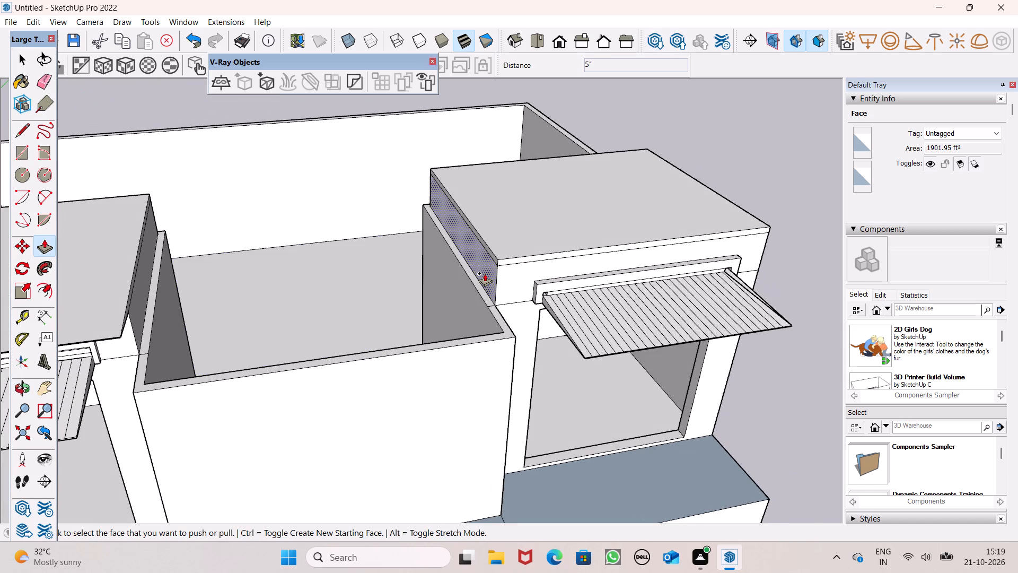
middle_click_drag(529, 265, 630, 260)
scroll(628, 255, "up", 1)
middle_click_drag(627, 255, 567, 267)
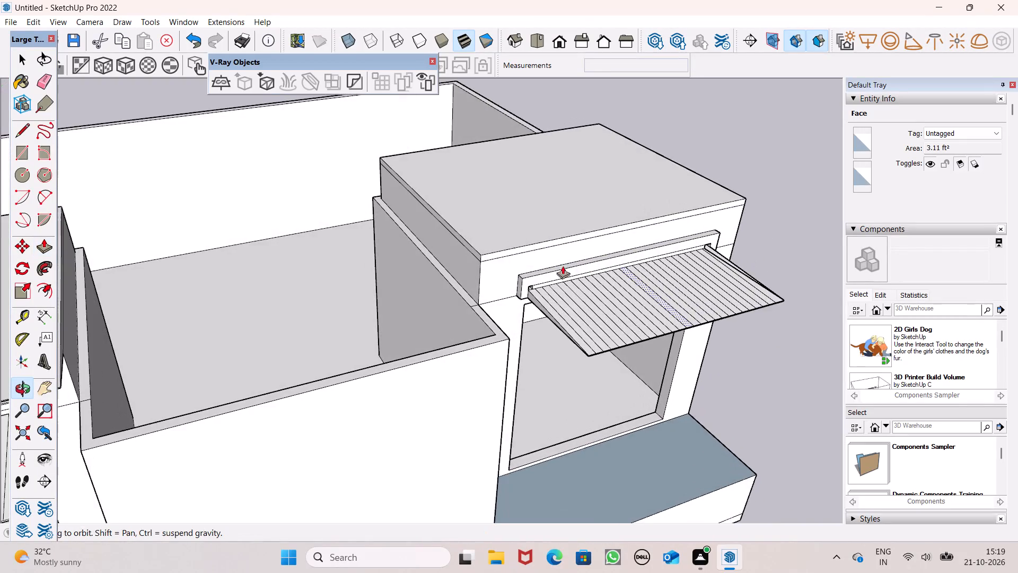
scroll(600, 238, "down", 8)
middle_click_drag(617, 256, 536, 312)
scroll(540, 283, "up", 4)
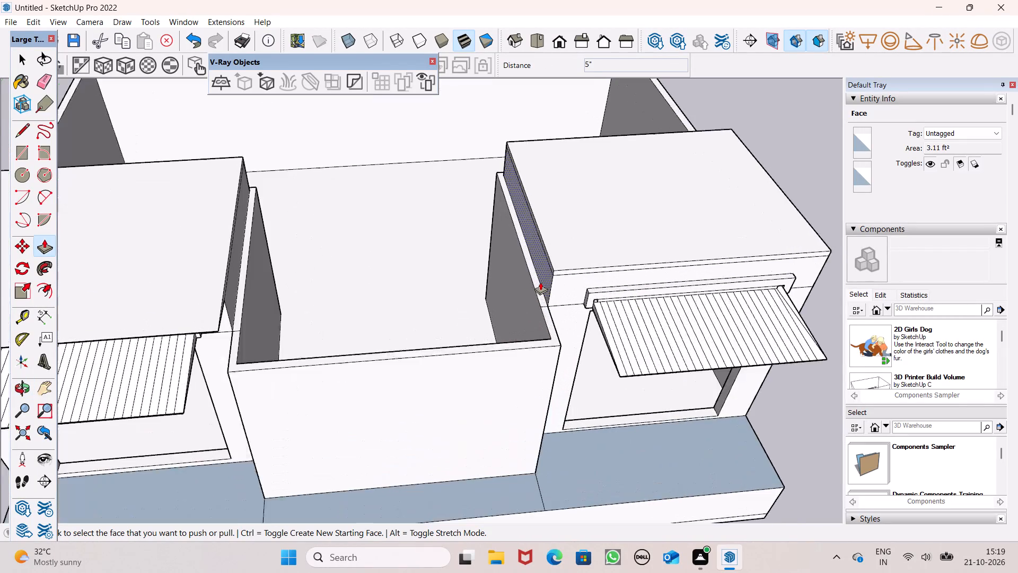
scroll(540, 282, "up", 2)
left_click_drag(579, 270, 199, 331)
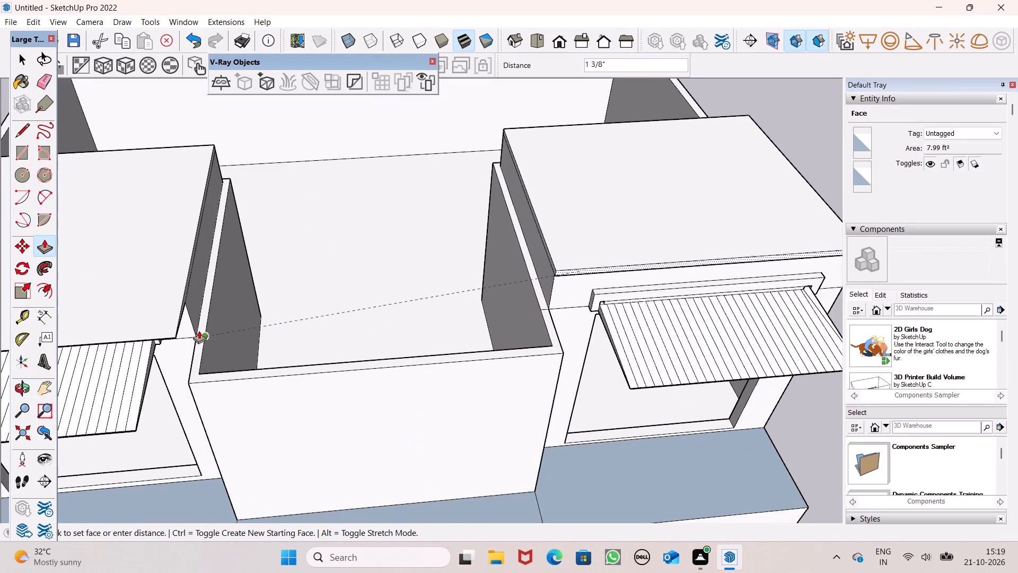
left_click_drag(199, 331, 176, 332)
left_click(176, 332)
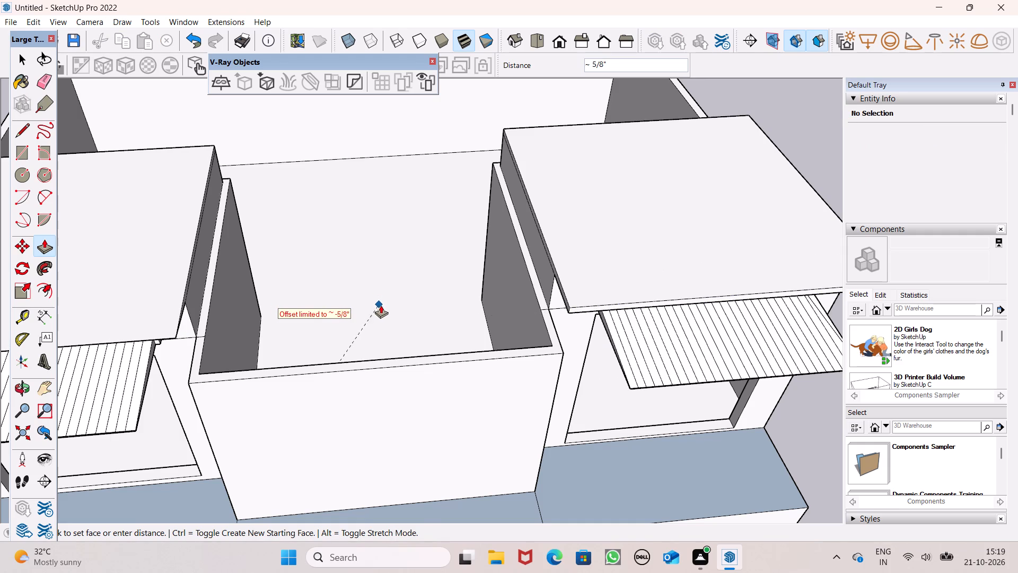
scroll(564, 288, "up", 1)
middle_click_drag(591, 287, 600, 286)
key("space")
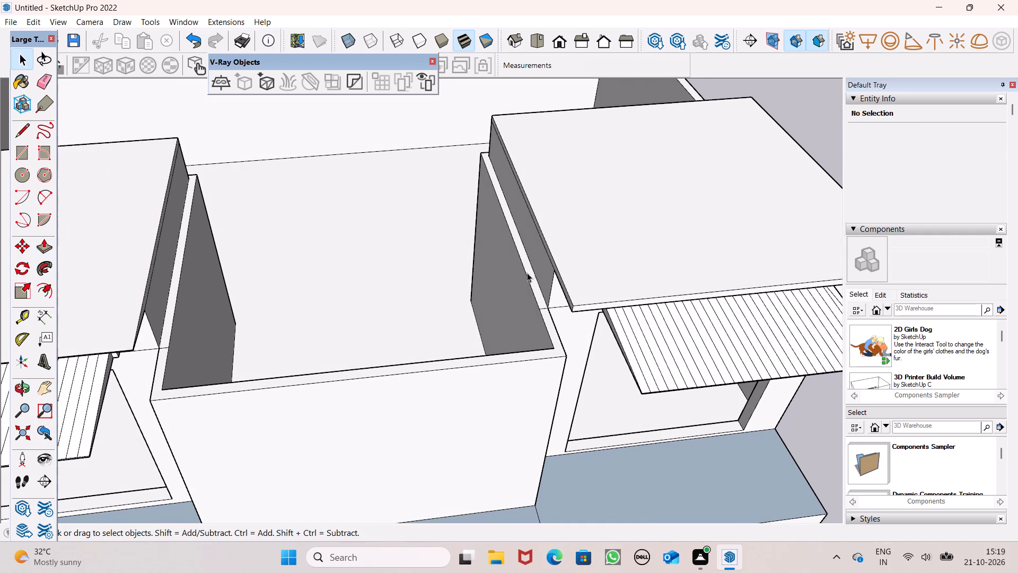
Scale the right roof slab's front face down in height to a thin edge, keeping its top edge in place, to taper the overhang.
middle_click_drag(527, 280, 666, 215)
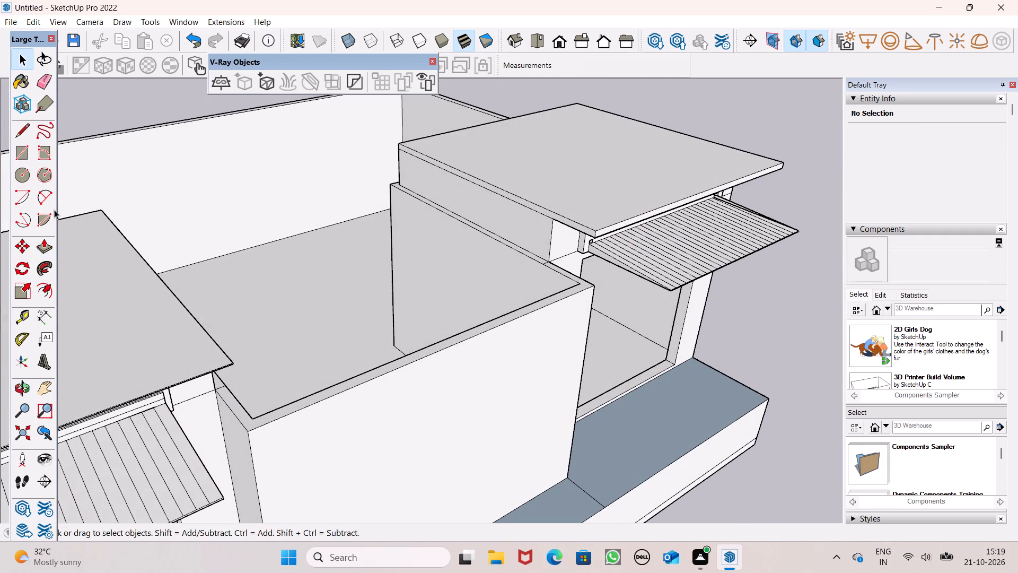
left_click(48, 245)
scroll(359, 204, "down", 3)
middle_click_drag(469, 237, 89, 263)
scroll(180, 244, "down", 3)
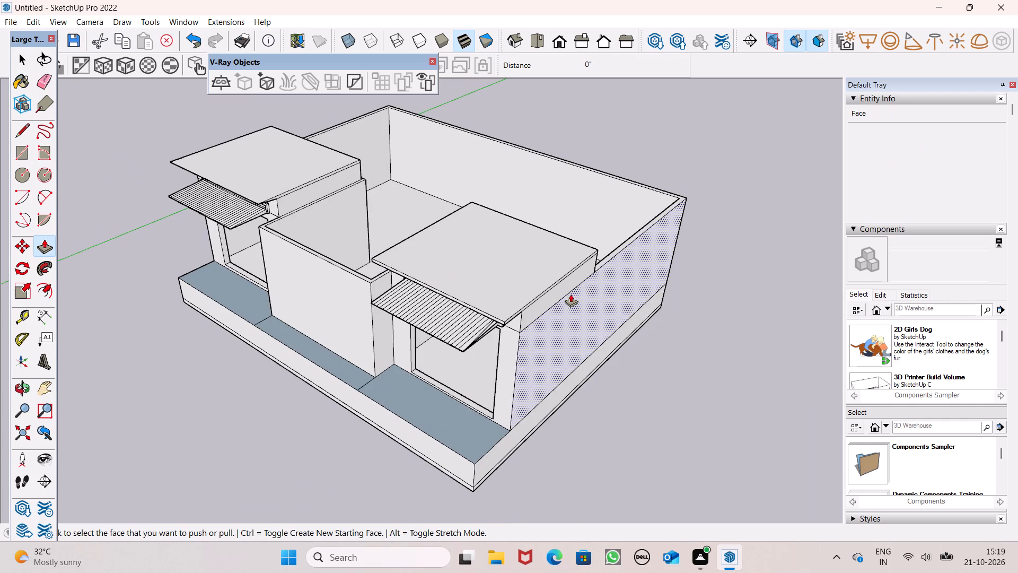
middle_click_drag(461, 349, 527, 315)
scroll(473, 294, "up", 6)
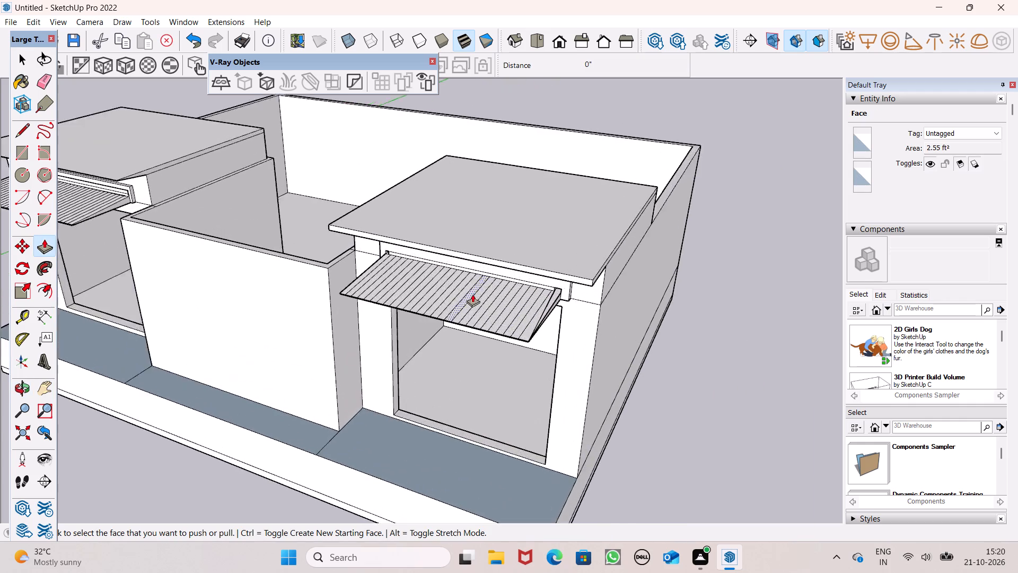
scroll(472, 294, "up", 2)
middle_click_drag(490, 287, 538, 273)
scroll(455, 238, "up", 5)
key("space")
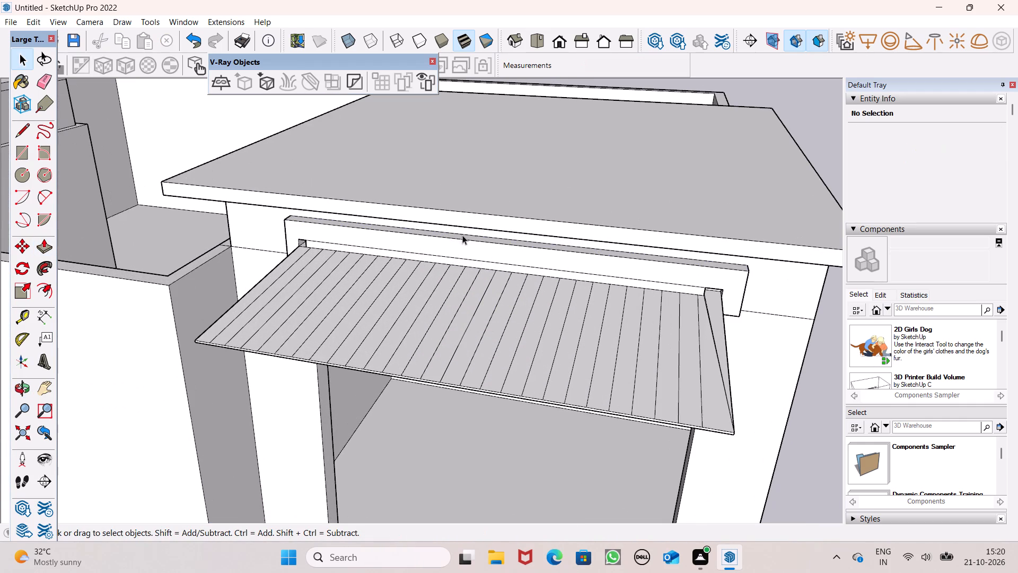
double_click(487, 219)
middle_click_drag(426, 229, 437, 220)
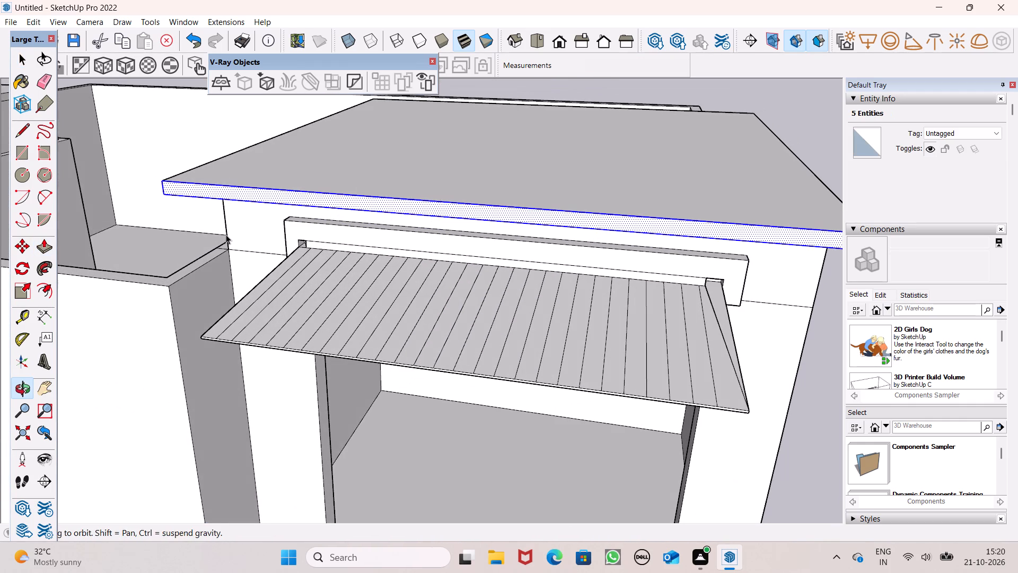
left_click(29, 288)
scroll(486, 233, "up", 4)
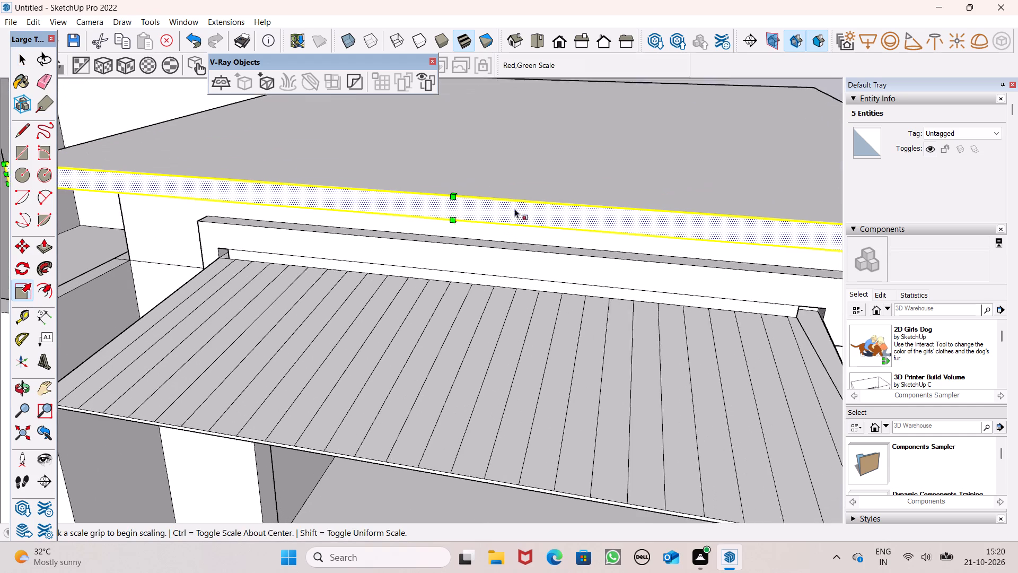
scroll(514, 209, "up", 1)
left_click_drag(449, 221, 458, 205)
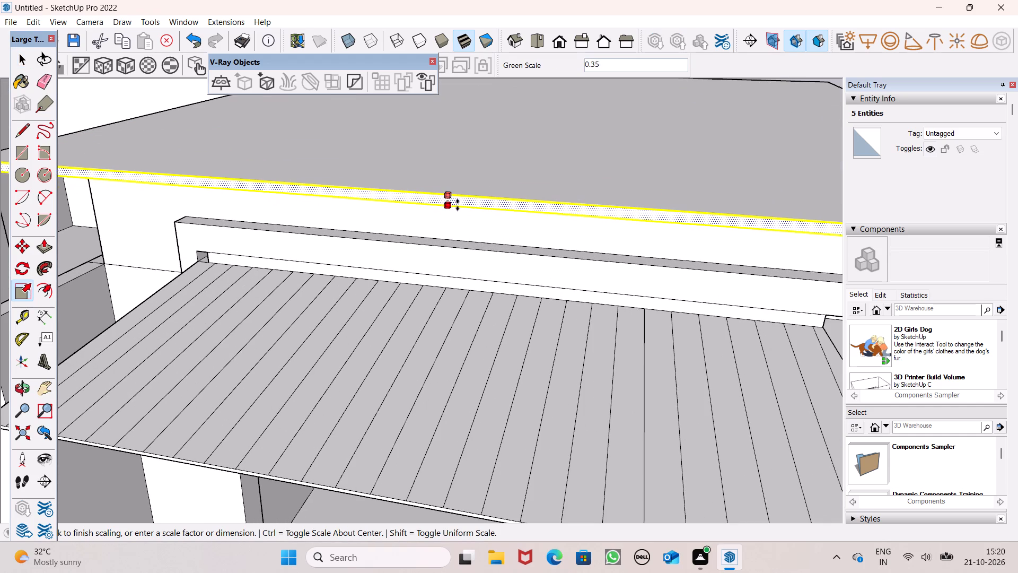
left_click_drag(458, 205, 459, 197)
scroll(458, 205, "down", 5)
middle_click_drag(467, 262, 507, 153)
key("space")
left_click(496, 112)
Erase the leftover edges on the wall top and side face where the center wall projects beside the left block.
scroll(510, 170, "down", 9)
middle_click_drag(545, 198, 433, 306)
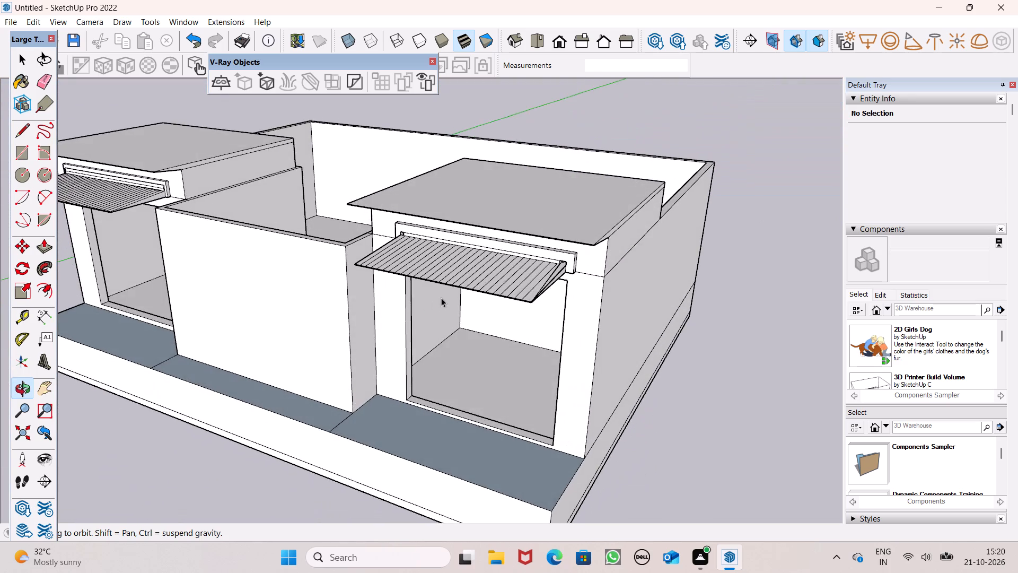
scroll(464, 283, "down", 5)
middle_click_drag(524, 283, 709, 323)
scroll(690, 297, "down", 3)
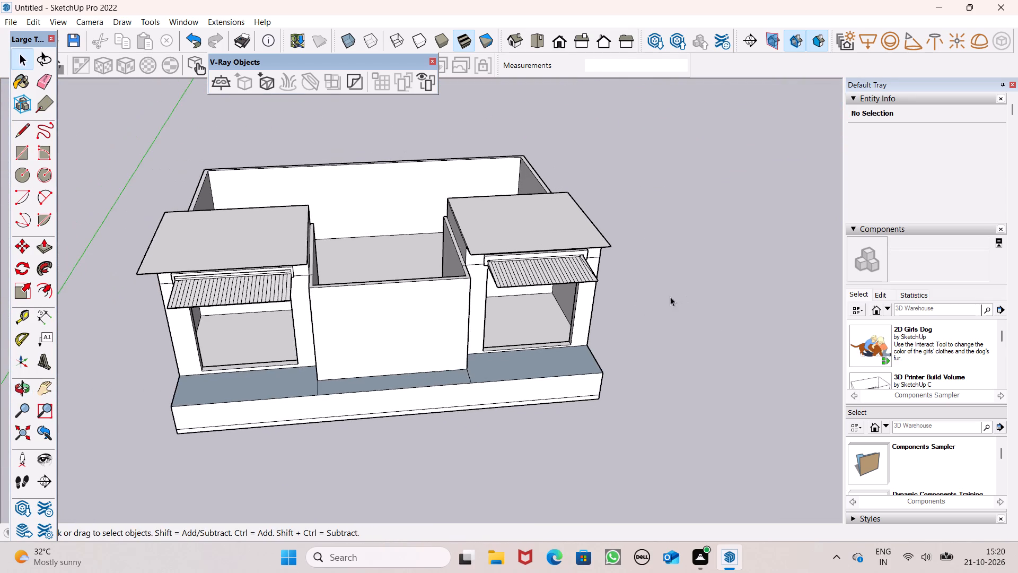
middle_click_drag(661, 299, 681, 408)
middle_click_drag(477, 280, 408, 356)
scroll(321, 299, "up", 1)
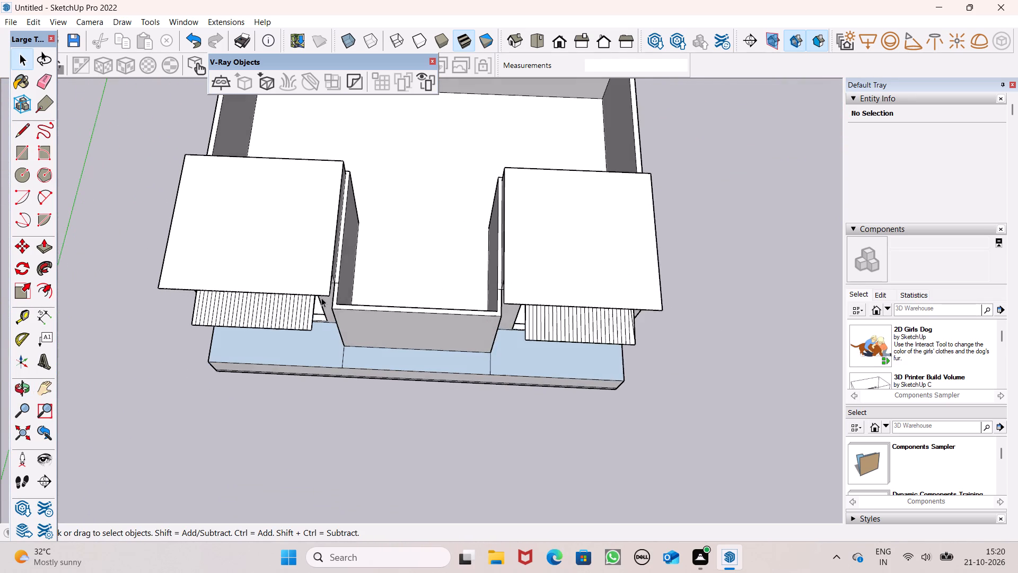
scroll(341, 275, "up", 8)
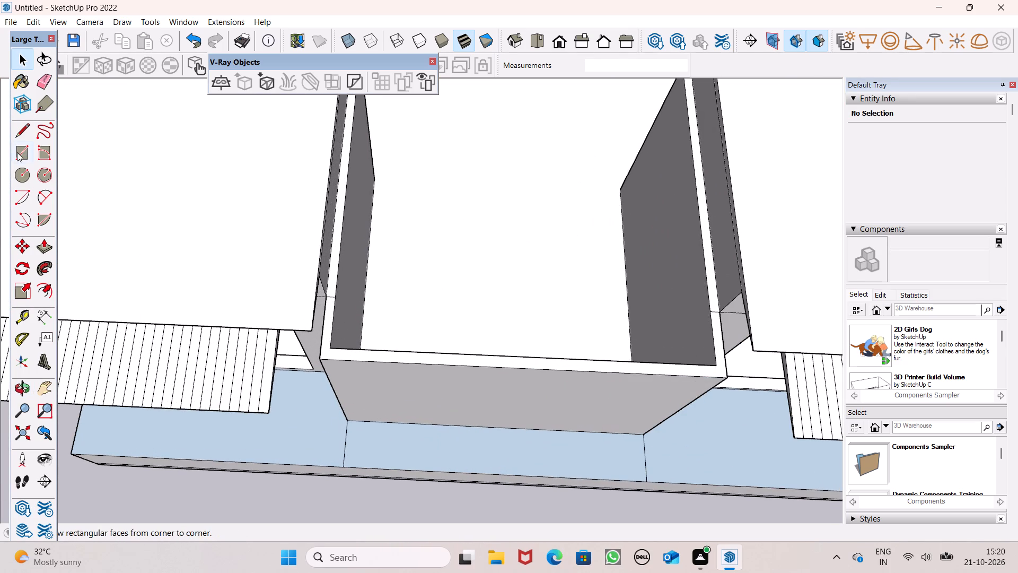
left_click(49, 89)
scroll(329, 310, "up", 7)
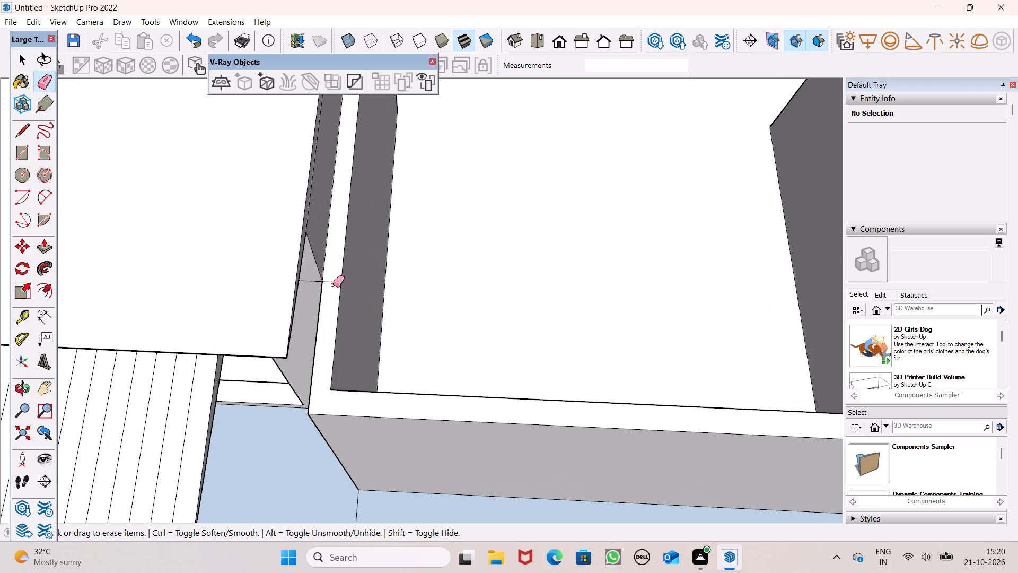
left_click_drag(336, 269, 336, 287)
scroll(332, 282, "up", 8)
left_click_drag(293, 271, 292, 283)
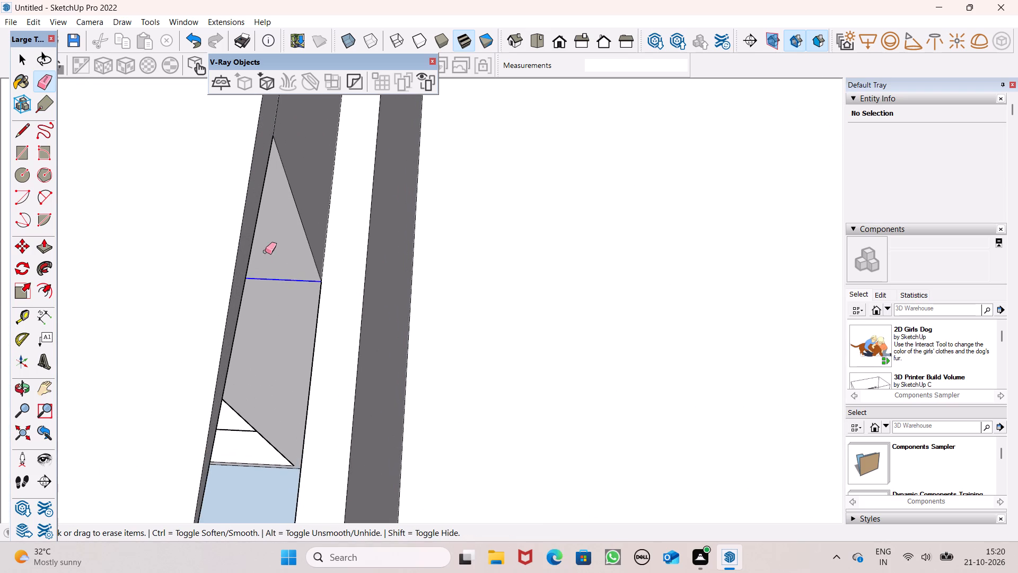
Erase the matching leftover edges on the side face and wall top where the center wall projects beside the right block.
scroll(259, 259, "down", 8)
scroll(157, 239, "down", 8)
scroll(312, 335, "down", 7)
scroll(484, 329, "up", 5)
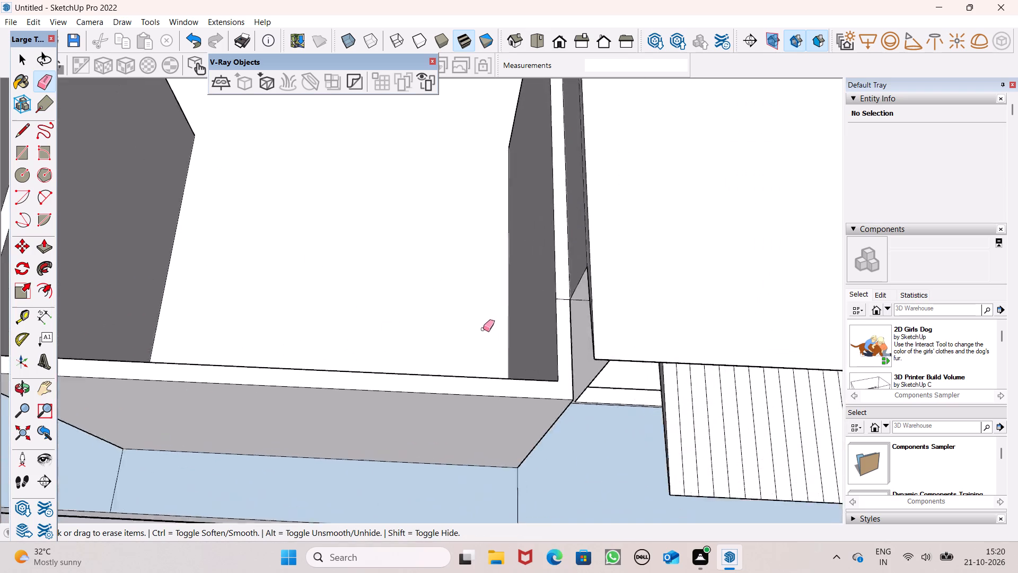
scroll(483, 329, "up", 2)
scroll(632, 332, "up", 7)
left_click_drag(640, 219, 639, 233)
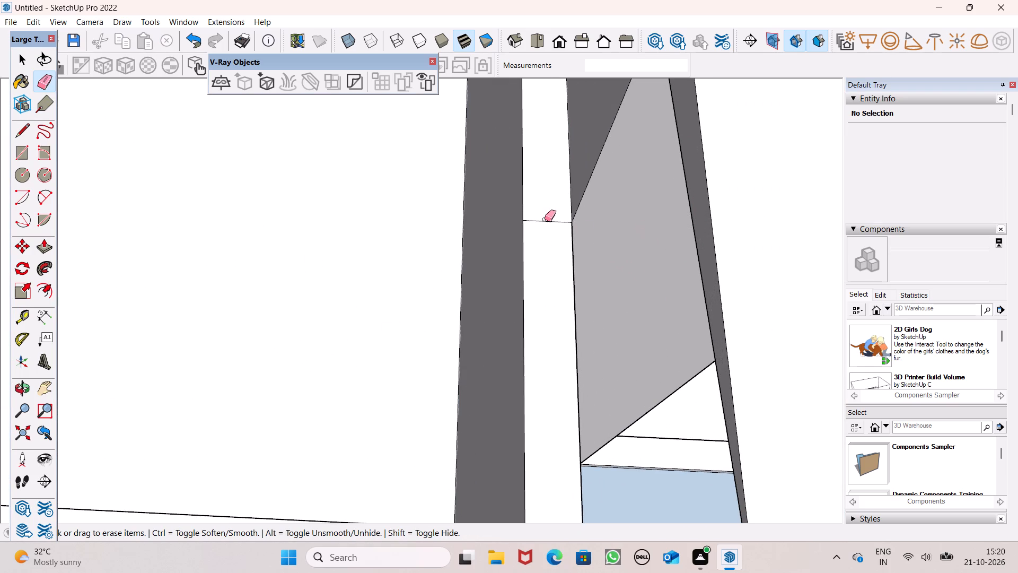
left_click_drag(544, 218, 540, 235)
scroll(653, 334, "down", 18)
scroll(610, 353, "down", 6)
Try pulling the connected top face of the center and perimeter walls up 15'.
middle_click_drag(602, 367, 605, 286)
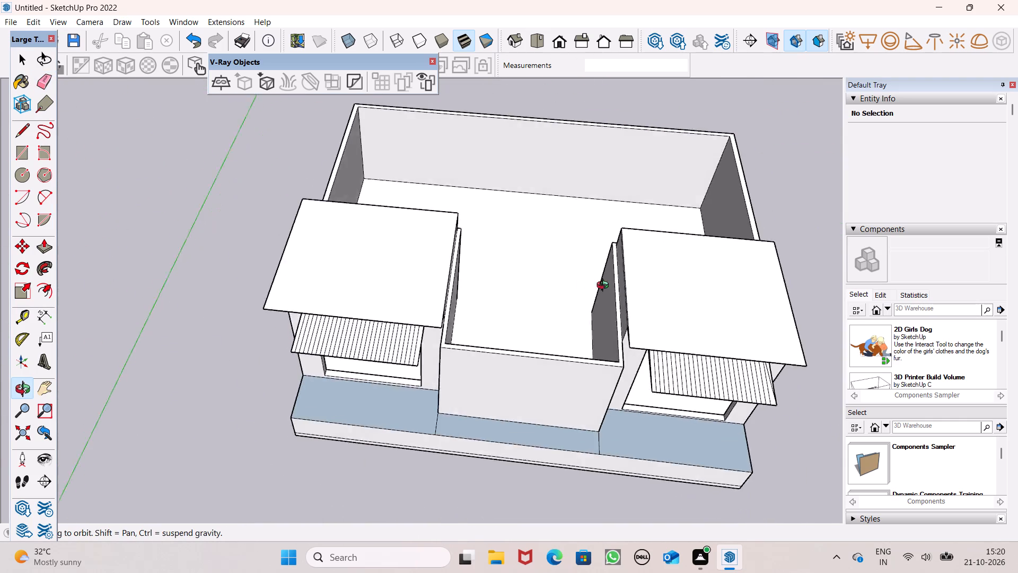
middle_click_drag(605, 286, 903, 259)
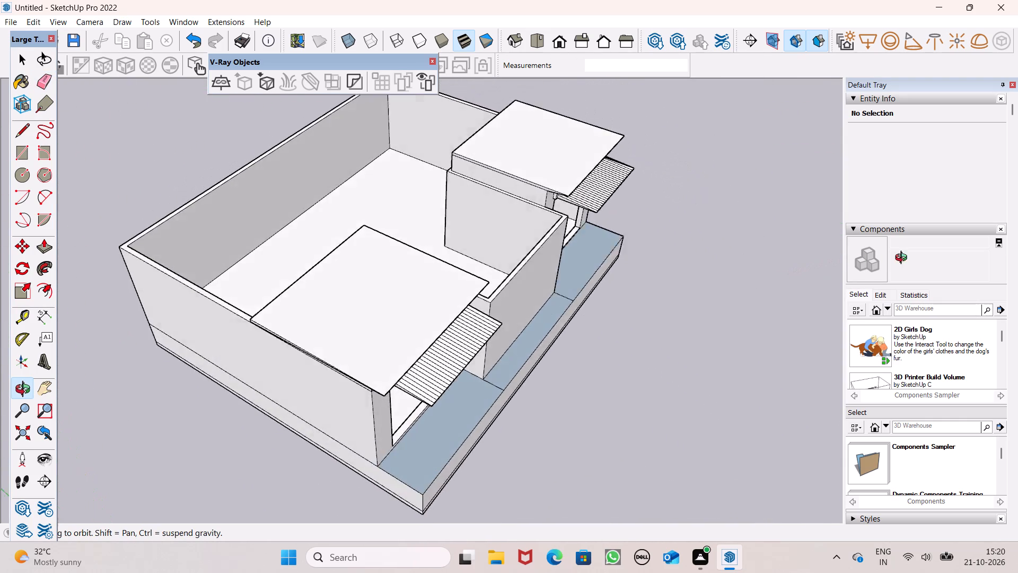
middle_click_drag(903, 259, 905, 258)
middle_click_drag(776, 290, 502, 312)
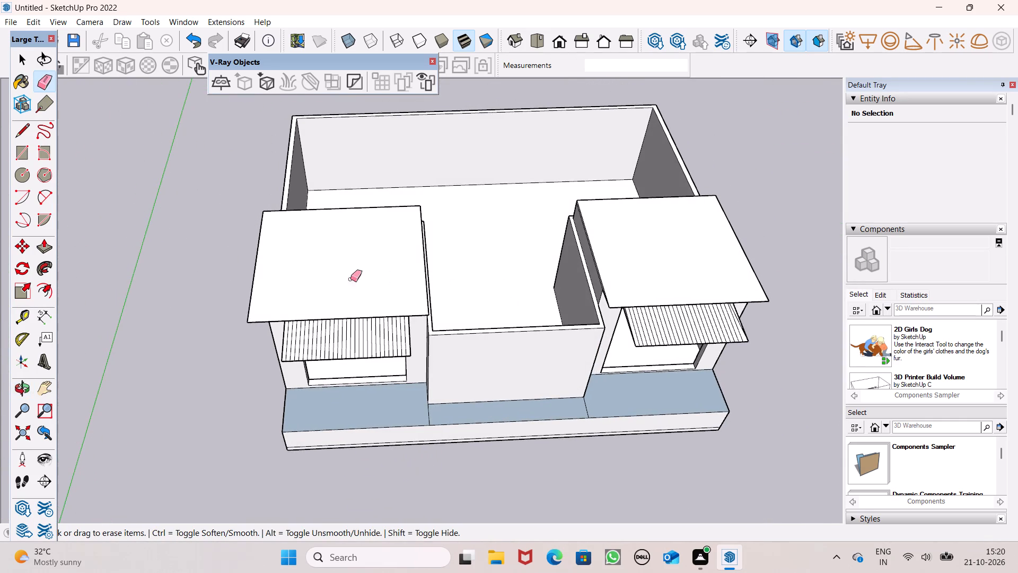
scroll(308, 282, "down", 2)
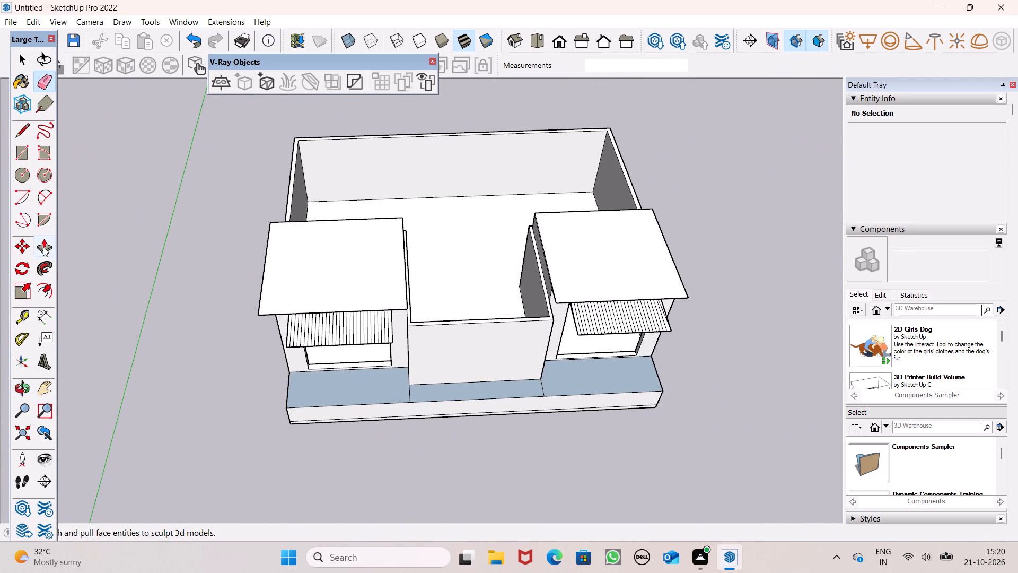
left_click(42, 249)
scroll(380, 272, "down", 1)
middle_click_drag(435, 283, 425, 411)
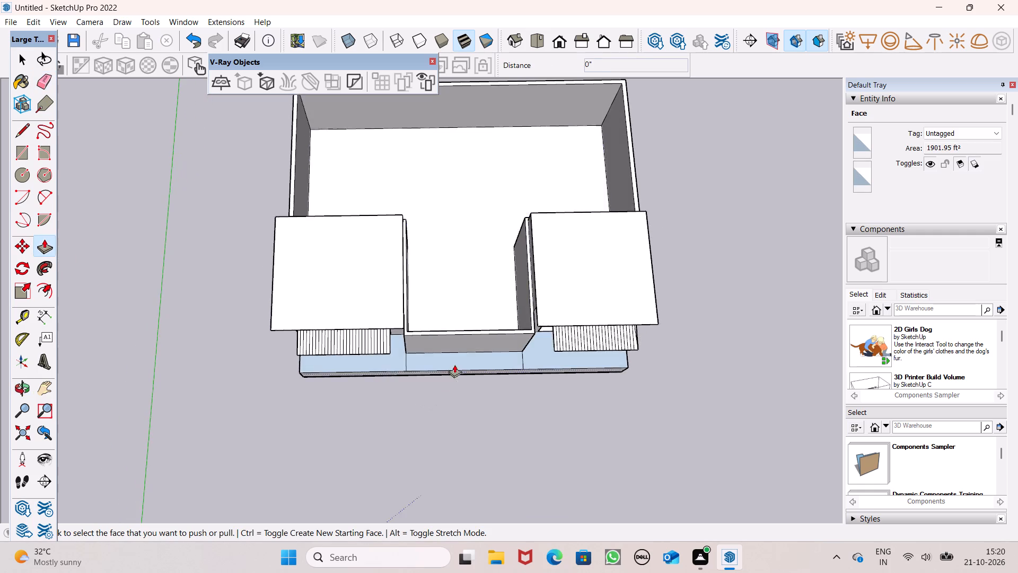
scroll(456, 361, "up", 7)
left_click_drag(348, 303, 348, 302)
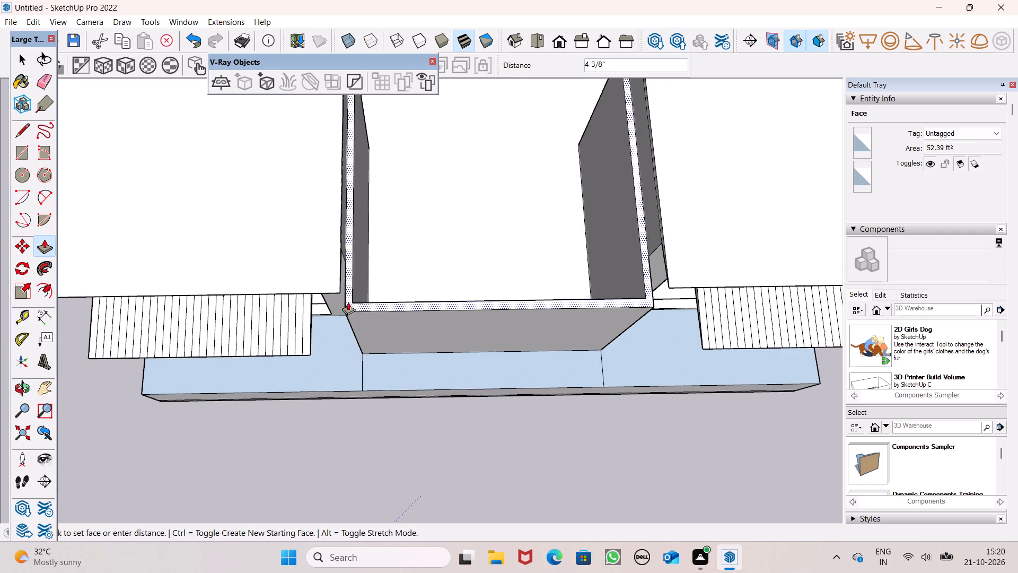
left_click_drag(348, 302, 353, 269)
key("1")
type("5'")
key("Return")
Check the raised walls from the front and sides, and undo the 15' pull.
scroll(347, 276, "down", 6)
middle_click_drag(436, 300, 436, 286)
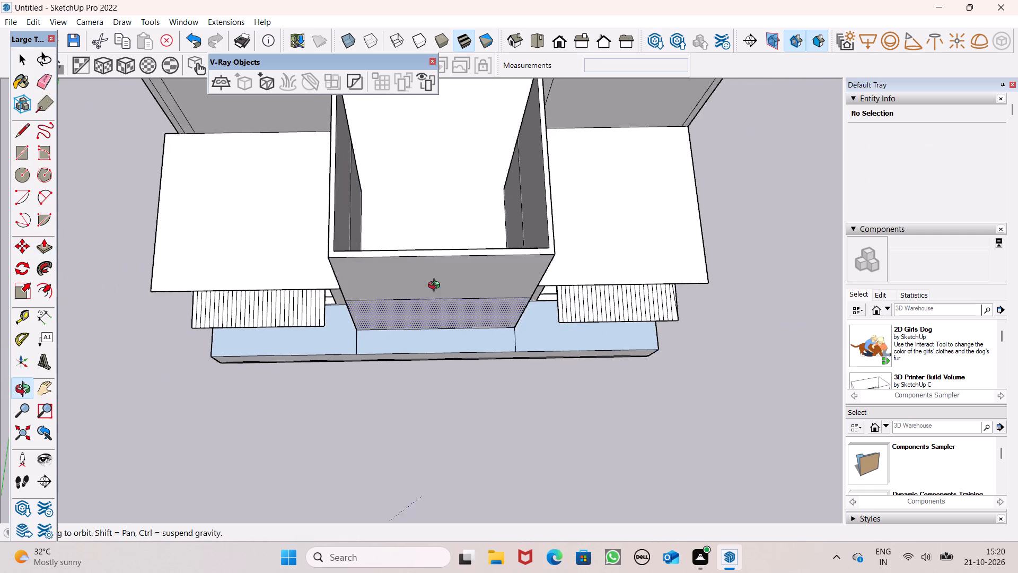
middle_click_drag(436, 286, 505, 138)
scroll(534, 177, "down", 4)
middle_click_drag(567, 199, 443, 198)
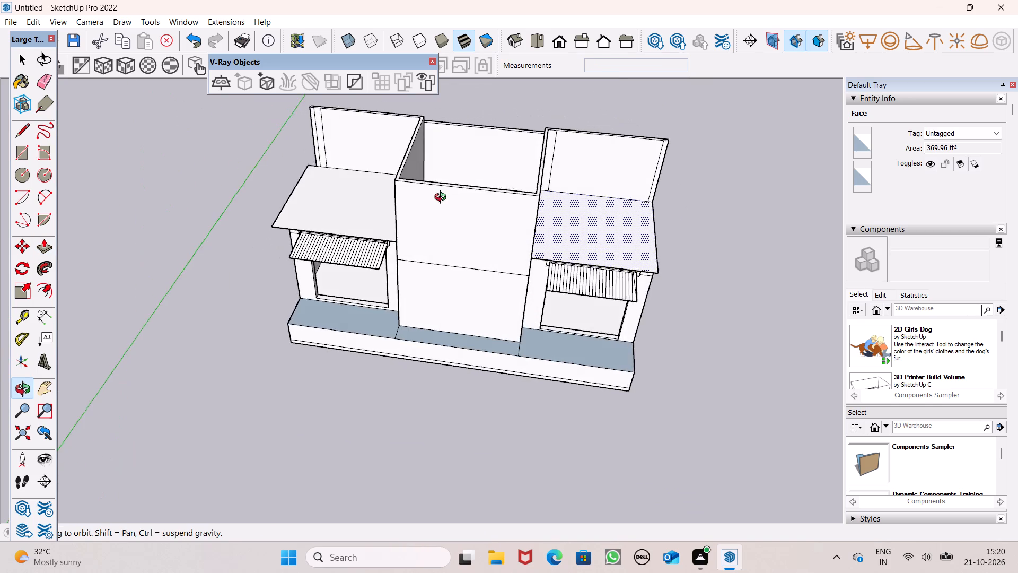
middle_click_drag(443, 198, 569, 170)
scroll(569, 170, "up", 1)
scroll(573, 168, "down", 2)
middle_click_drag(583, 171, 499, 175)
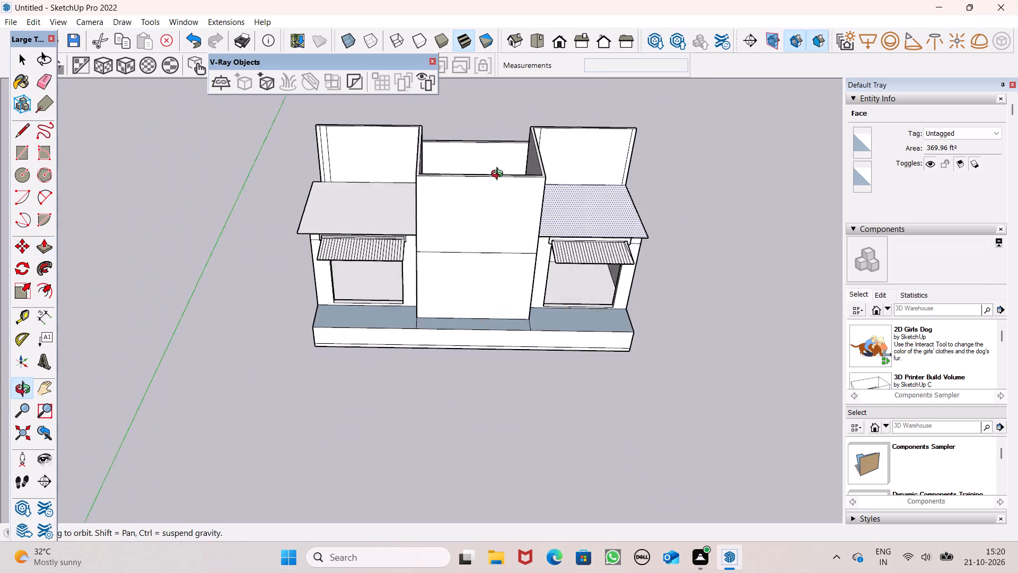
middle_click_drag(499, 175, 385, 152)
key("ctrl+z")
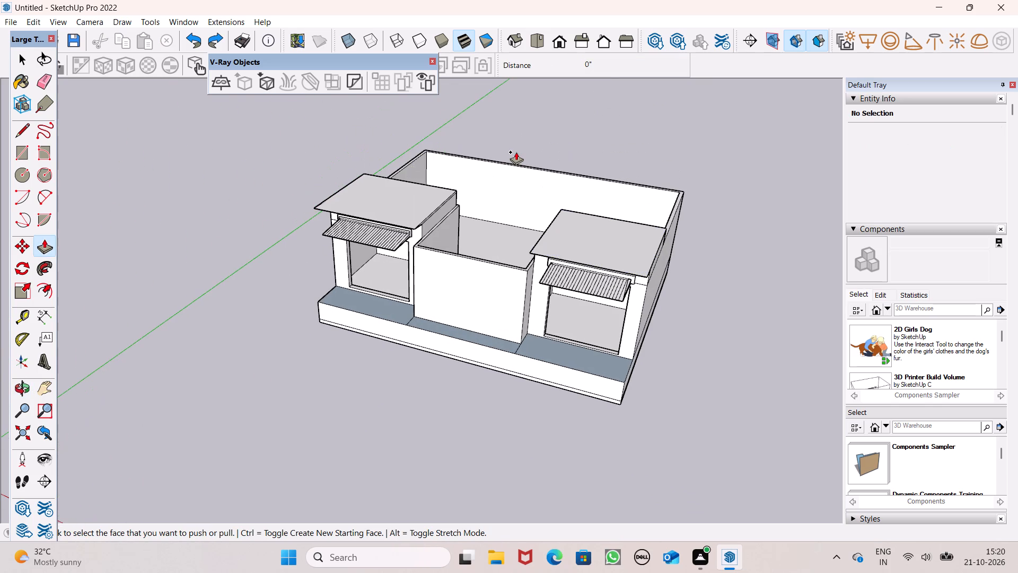
Pull the connected top face of the center and perimeter walls up 3' 3 3/16" to the level of the blocks' roof slabs.
middle_click_drag(545, 236, 300, 332)
scroll(595, 190, "up", 7)
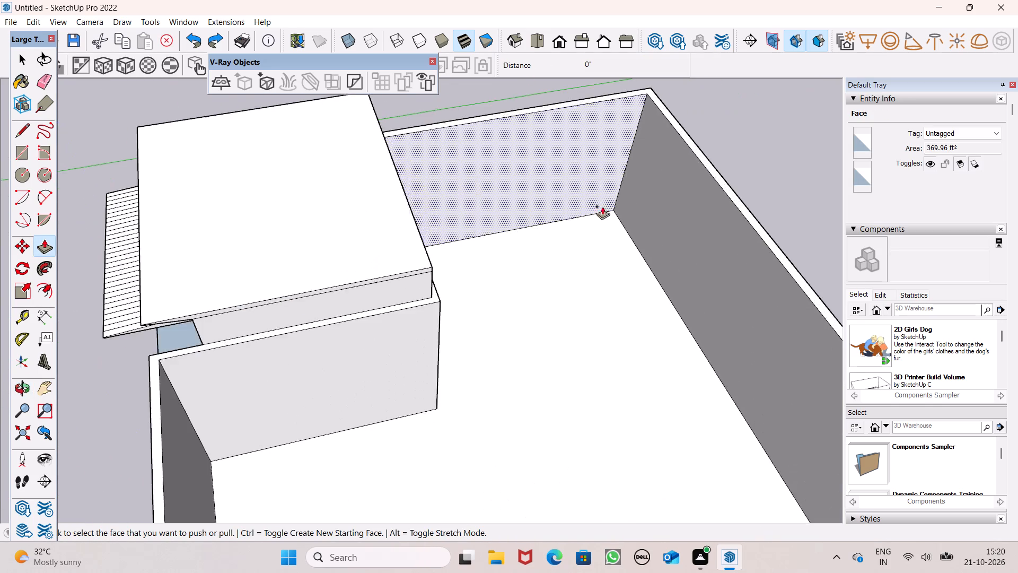
middle_click_drag(608, 215, 466, 268)
scroll(469, 268, "up", 1)
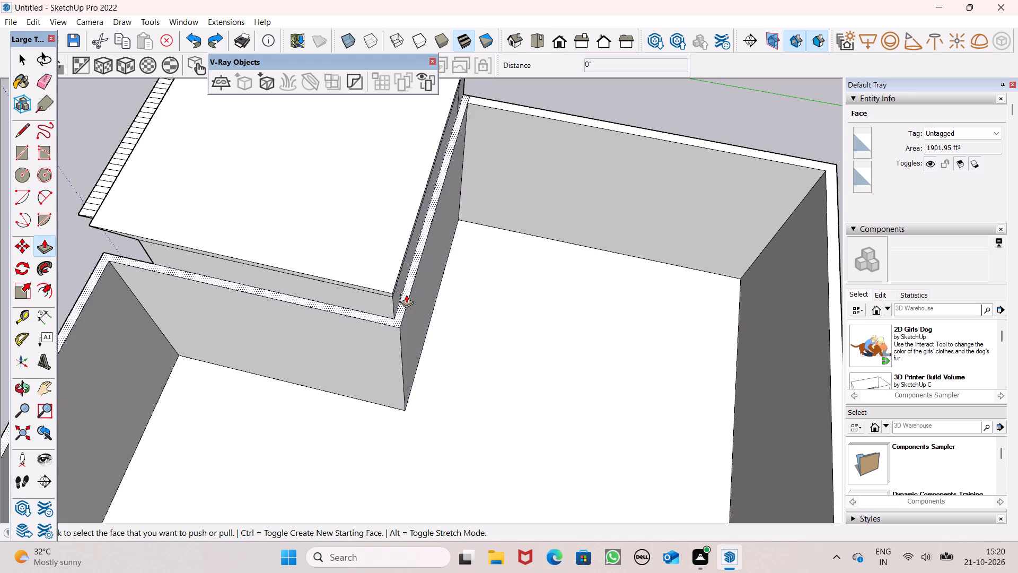
left_click_drag(405, 294, 384, 285)
scroll(344, 274, "down", 12)
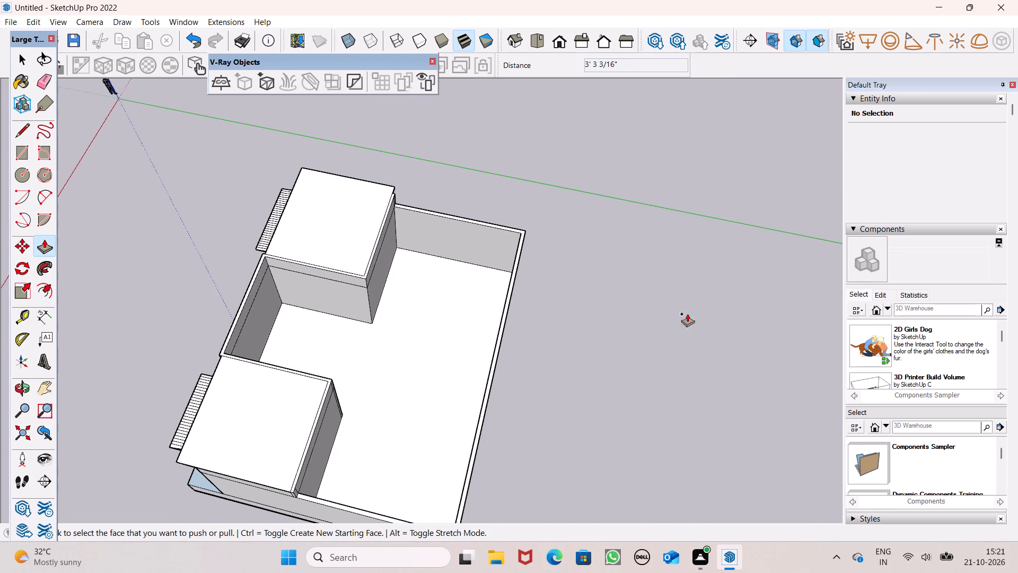
middle_click_drag(314, 410, 35, 387)
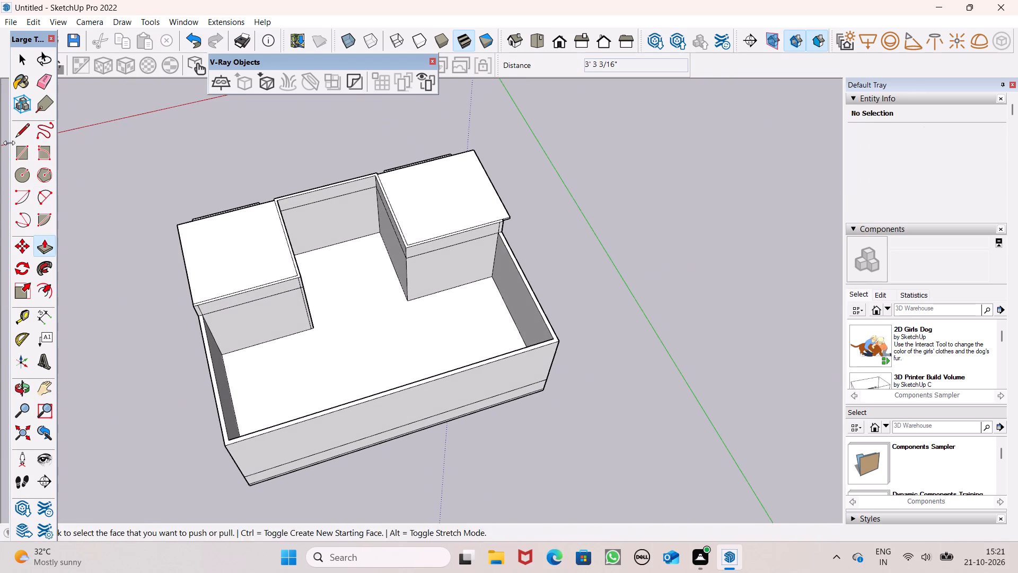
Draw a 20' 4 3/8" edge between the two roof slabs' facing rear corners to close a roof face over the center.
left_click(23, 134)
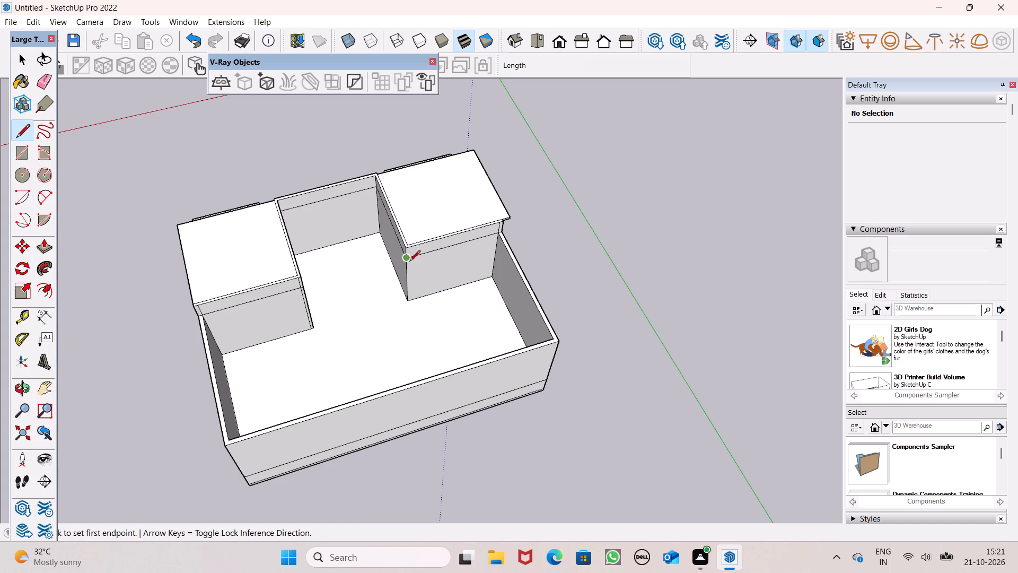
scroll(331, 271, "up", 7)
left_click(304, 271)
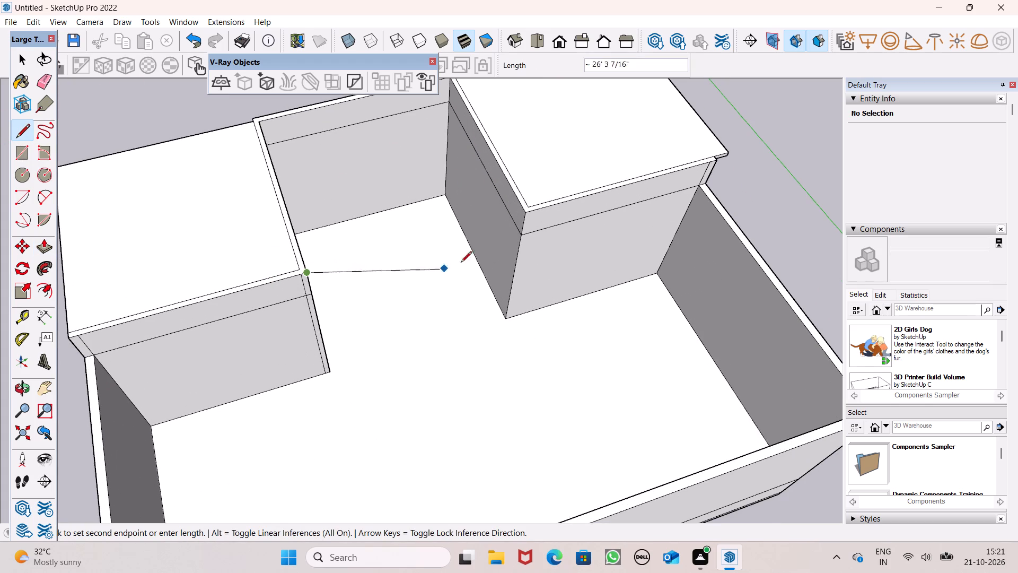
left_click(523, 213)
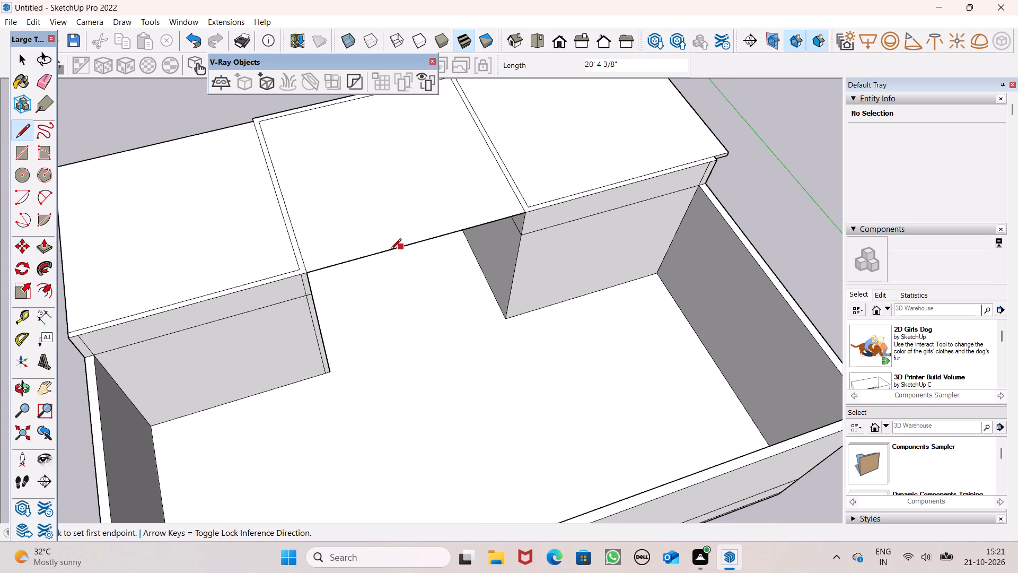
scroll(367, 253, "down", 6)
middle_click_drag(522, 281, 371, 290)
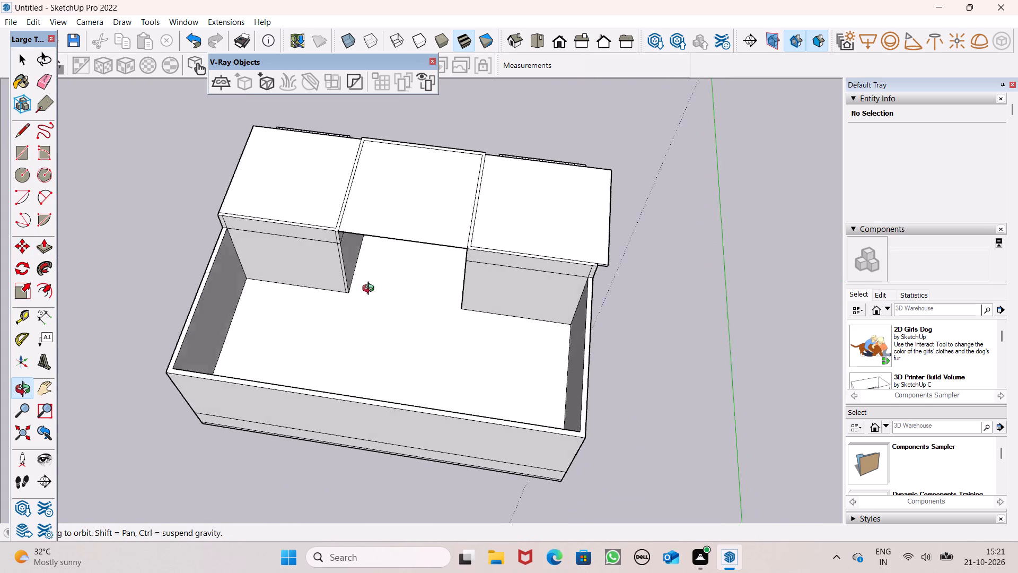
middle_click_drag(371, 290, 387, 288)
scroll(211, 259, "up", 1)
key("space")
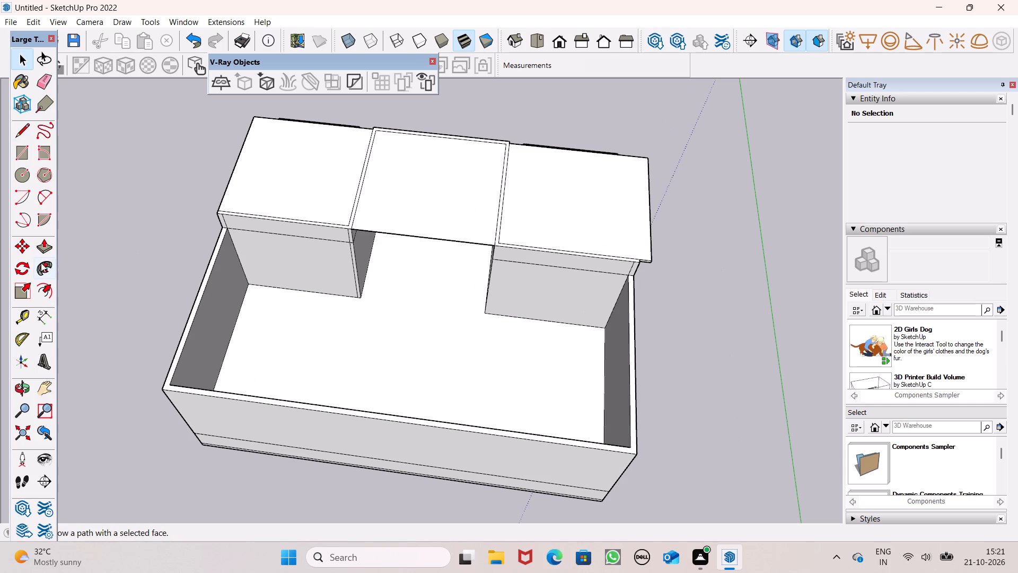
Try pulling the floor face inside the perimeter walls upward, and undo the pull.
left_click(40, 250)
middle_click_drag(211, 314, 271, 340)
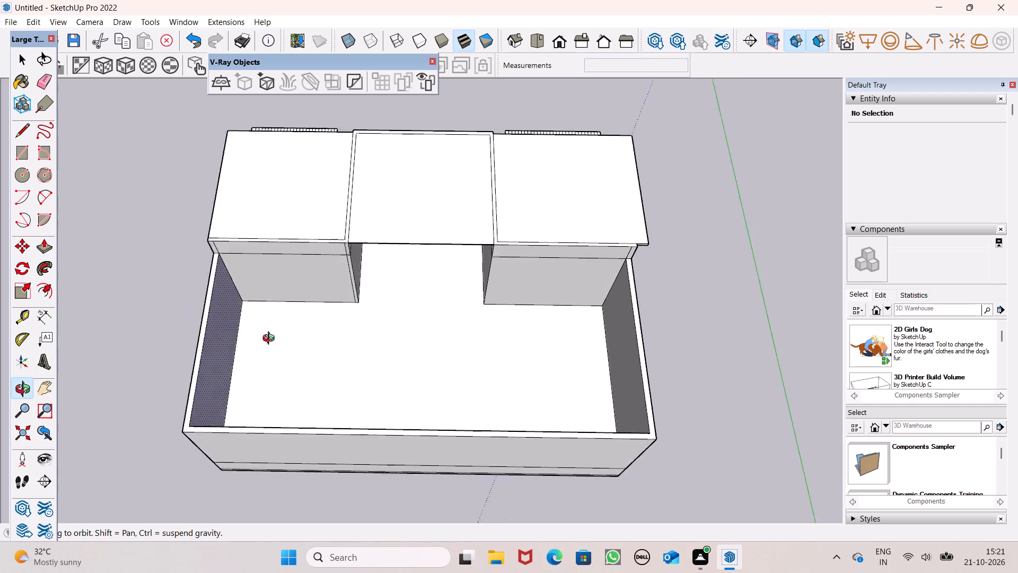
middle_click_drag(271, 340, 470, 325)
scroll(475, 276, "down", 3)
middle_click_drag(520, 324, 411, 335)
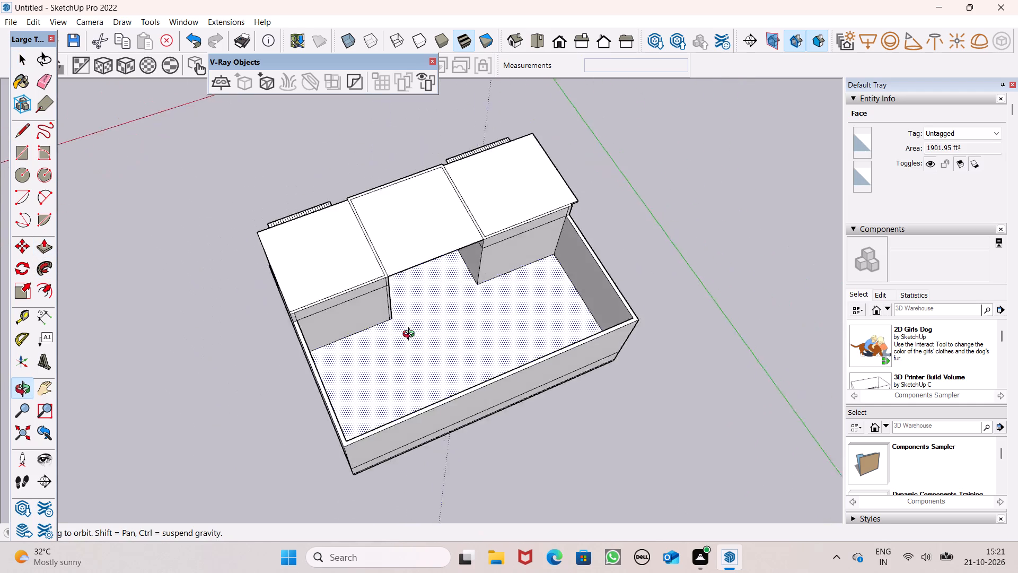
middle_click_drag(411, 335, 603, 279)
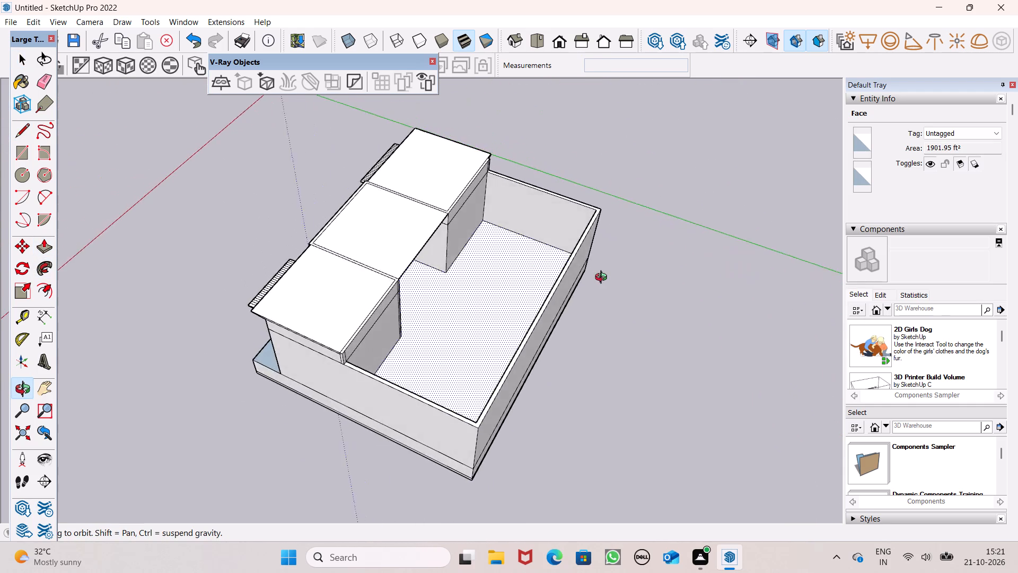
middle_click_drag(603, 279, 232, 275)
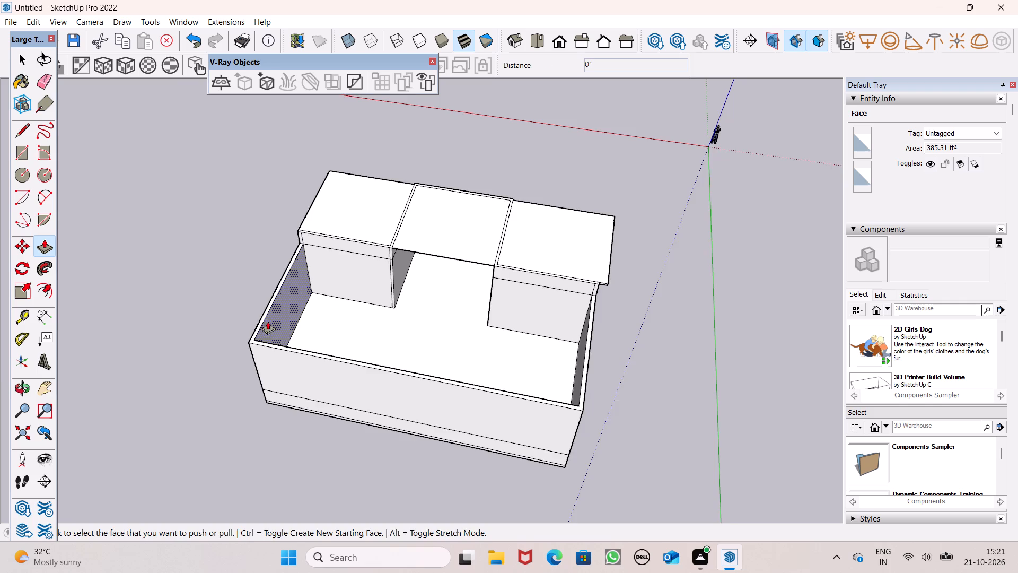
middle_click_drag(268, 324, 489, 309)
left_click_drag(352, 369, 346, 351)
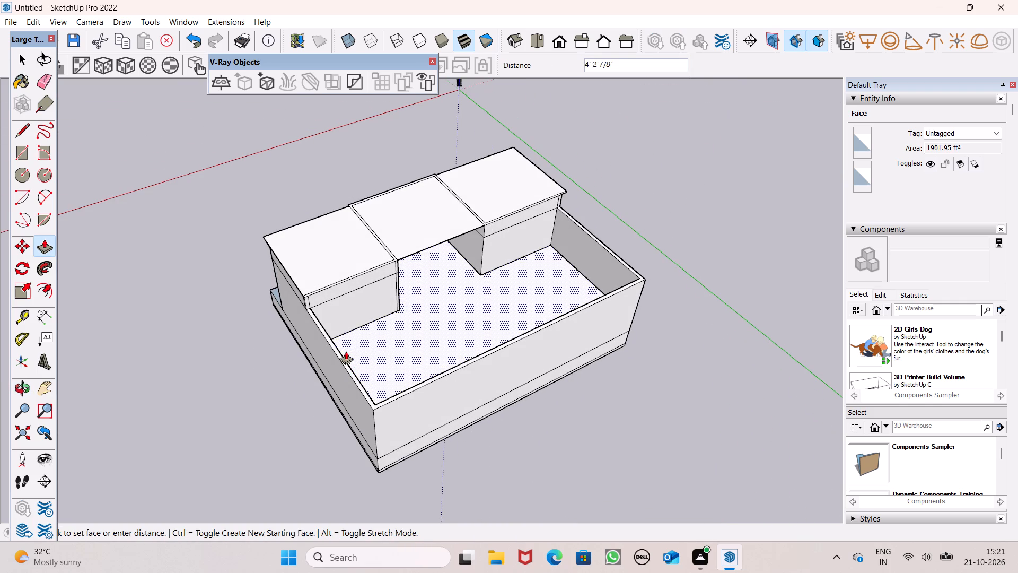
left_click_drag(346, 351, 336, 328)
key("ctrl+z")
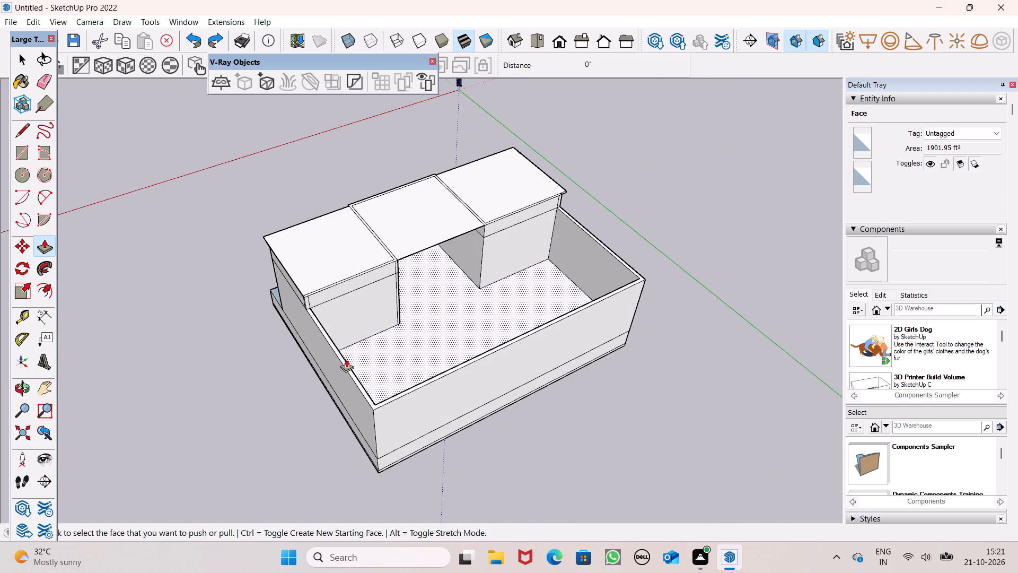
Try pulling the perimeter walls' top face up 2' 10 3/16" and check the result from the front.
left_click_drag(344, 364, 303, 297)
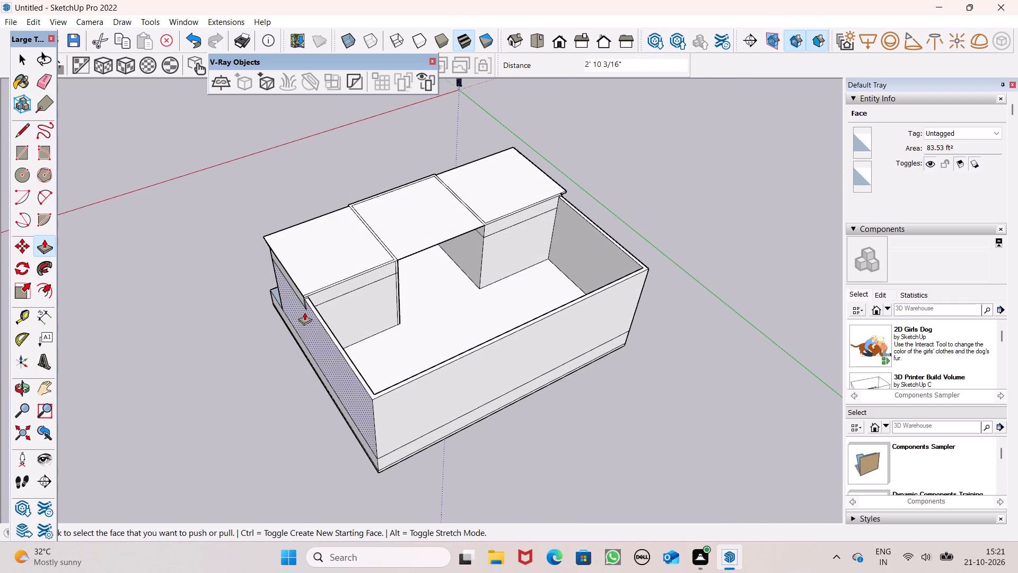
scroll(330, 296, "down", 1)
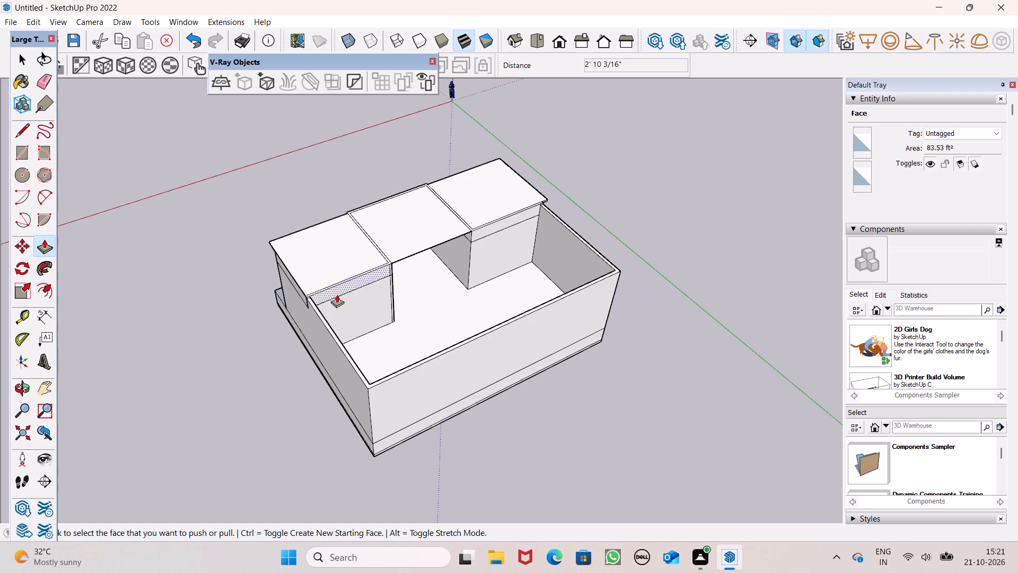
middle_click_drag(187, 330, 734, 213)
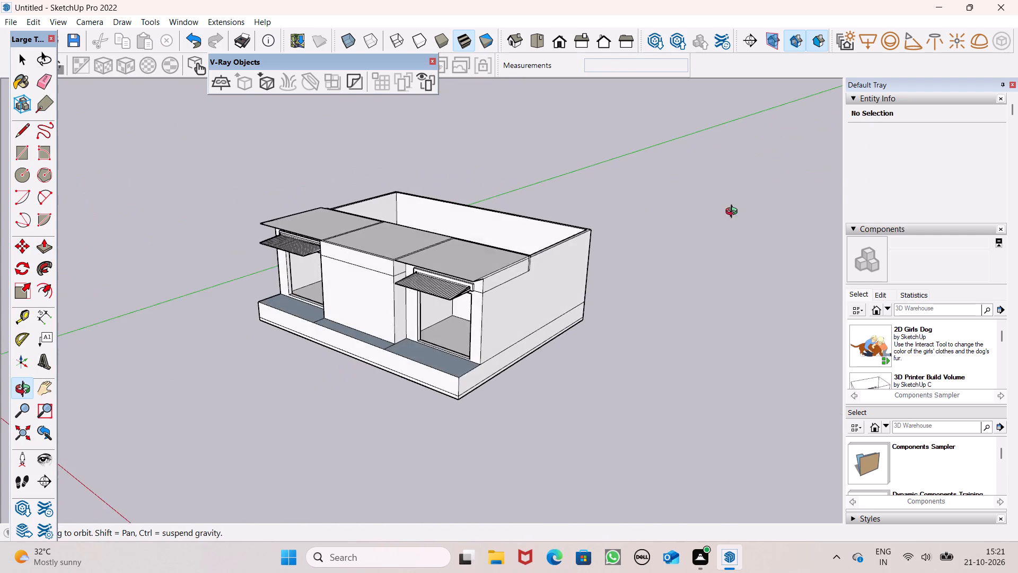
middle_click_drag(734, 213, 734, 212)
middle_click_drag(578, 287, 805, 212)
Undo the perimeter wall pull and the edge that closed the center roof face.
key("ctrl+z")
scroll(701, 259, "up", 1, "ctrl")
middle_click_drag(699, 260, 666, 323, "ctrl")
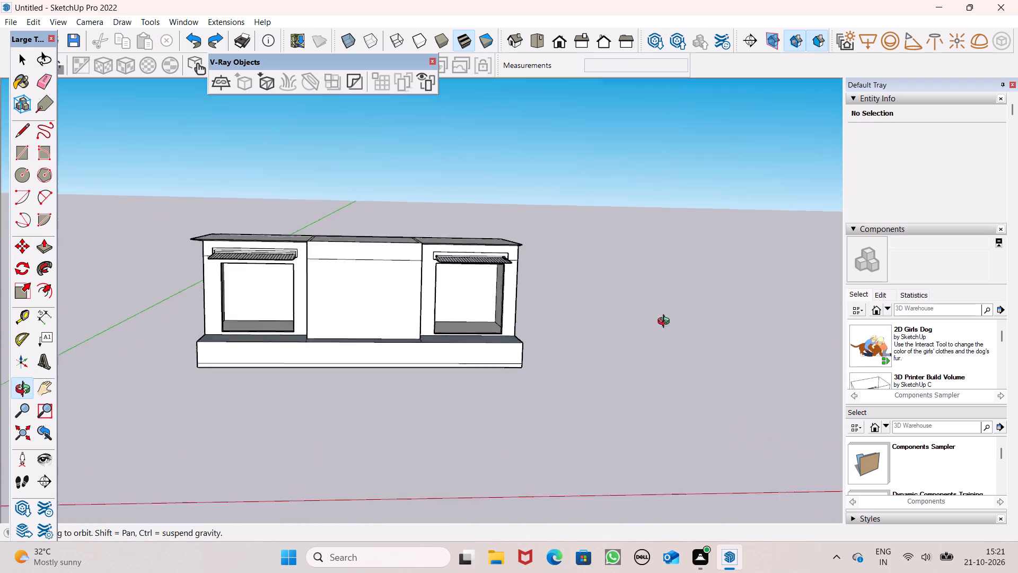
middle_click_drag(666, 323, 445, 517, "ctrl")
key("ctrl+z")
Pull the perimeter walls' top face up 3' 3 3/16" to the level of the blocks' roof slabs.
middle_click_drag(529, 427, 136, 408)
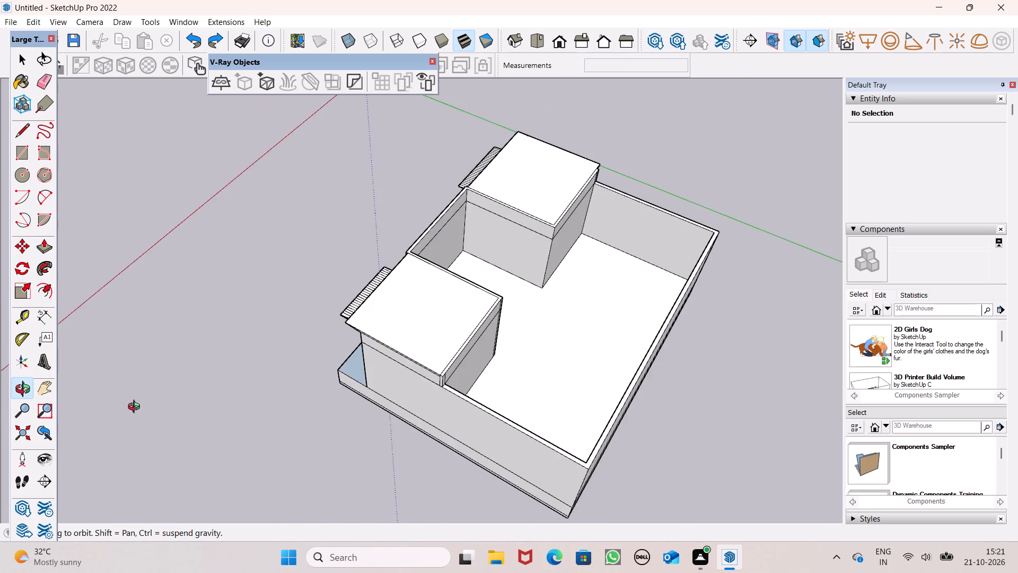
middle_click_drag(136, 408, 469, 386)
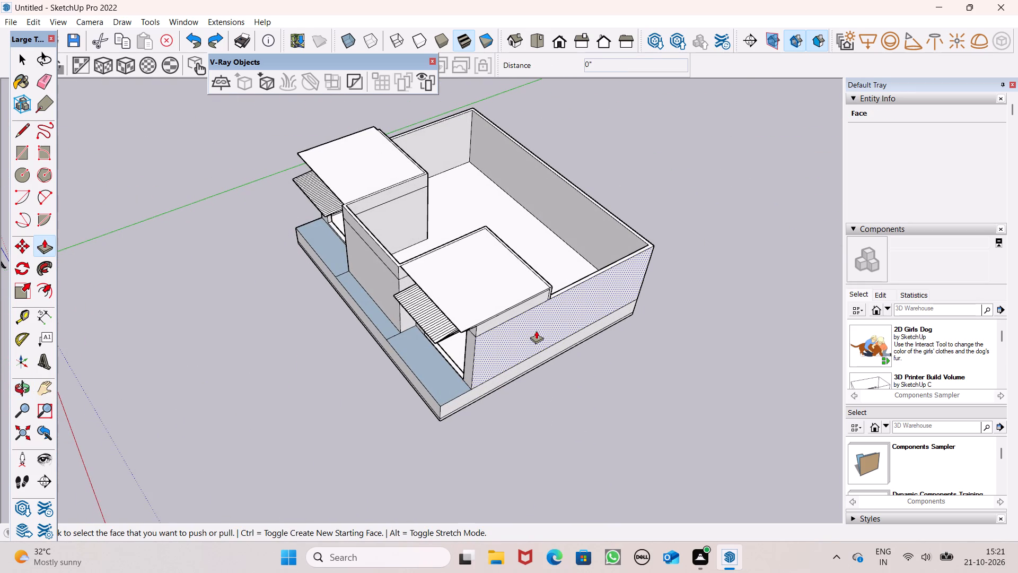
scroll(536, 331, "down", 1)
middle_click_drag(613, 333, 154, 359)
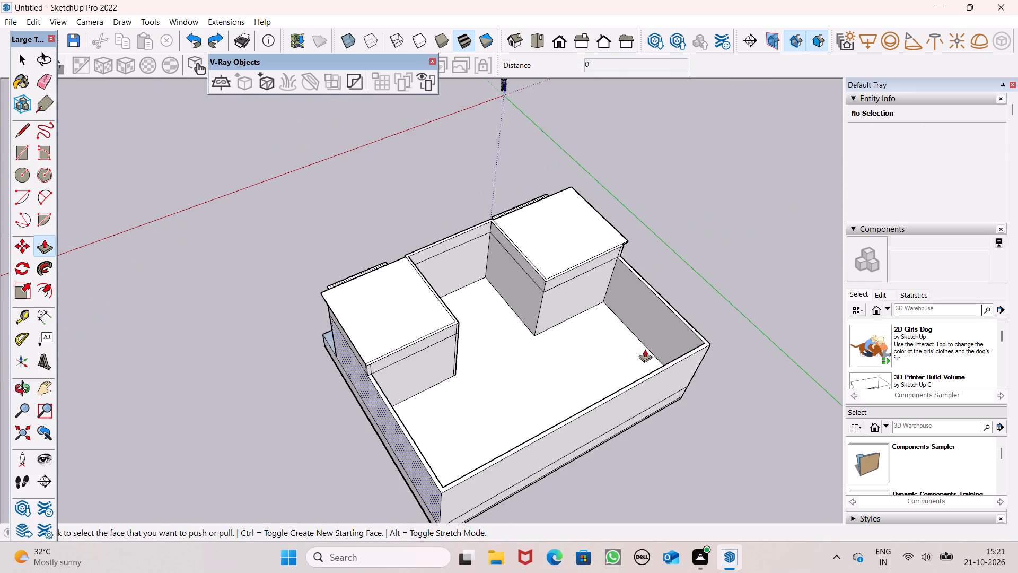
scroll(645, 349, "up", 6)
middle_click_drag(674, 368, 868, 344)
scroll(641, 279, "down", 6)
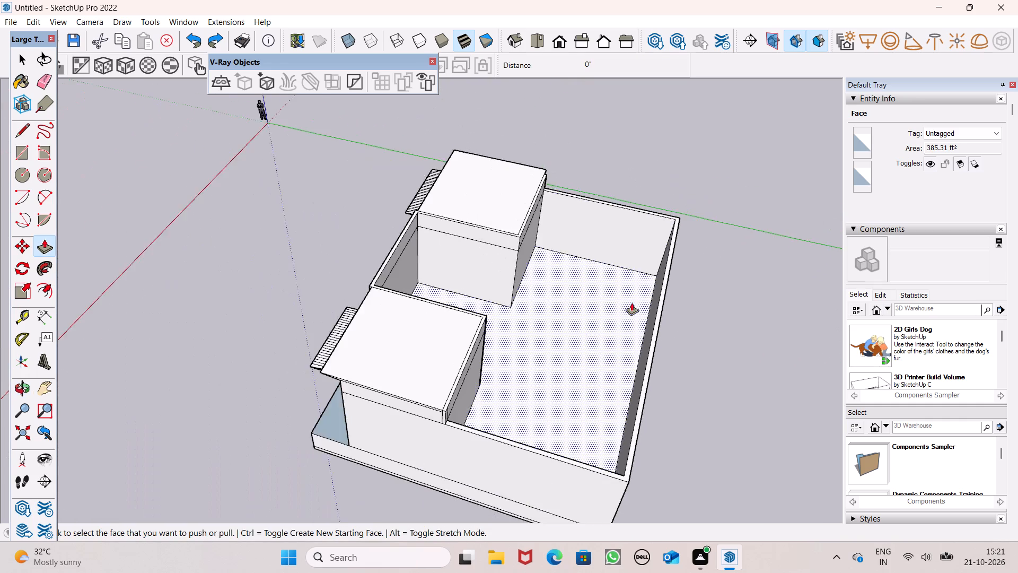
middle_click_drag(477, 418, 602, 434)
scroll(573, 393, "up", 6)
middle_click_drag(547, 388, 498, 432)
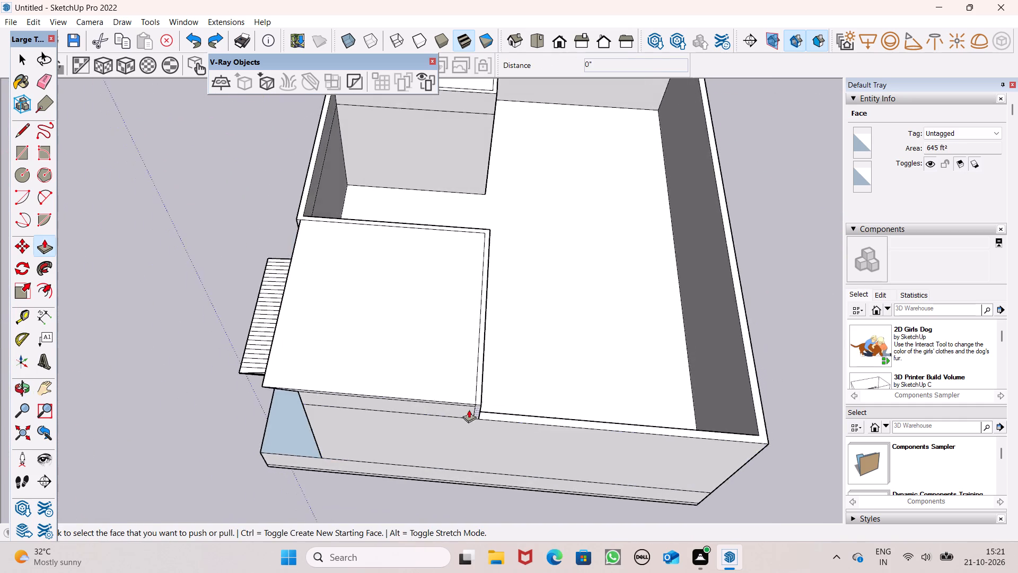
scroll(434, 409, "down", 5)
scroll(452, 354, "up", 5)
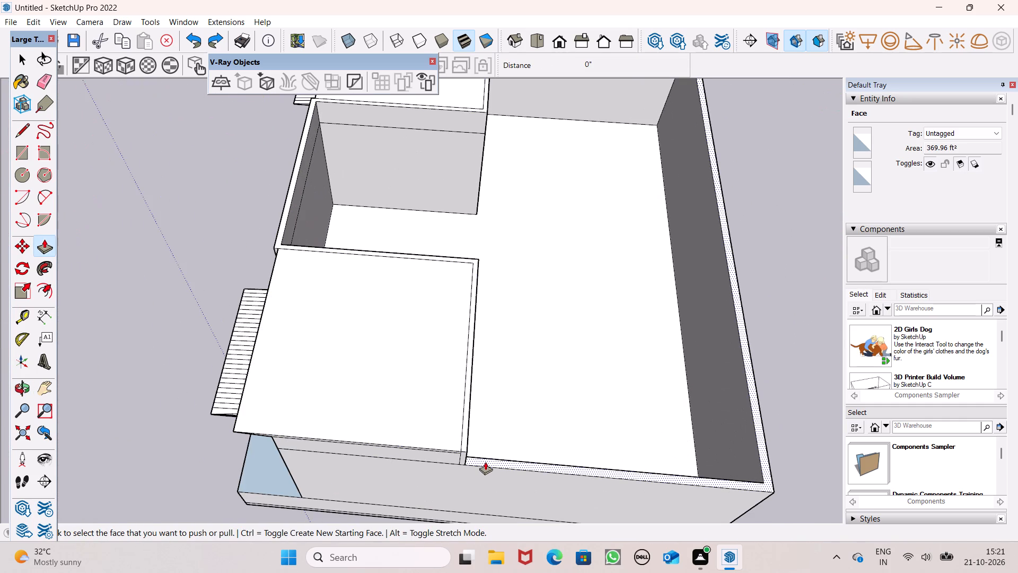
left_click_drag(485, 462, 463, 449)
Examine the raised perimeter walls from the rear, sides and front, including how they meet the two blocks' roof slabs.
scroll(382, 429, "down", 6)
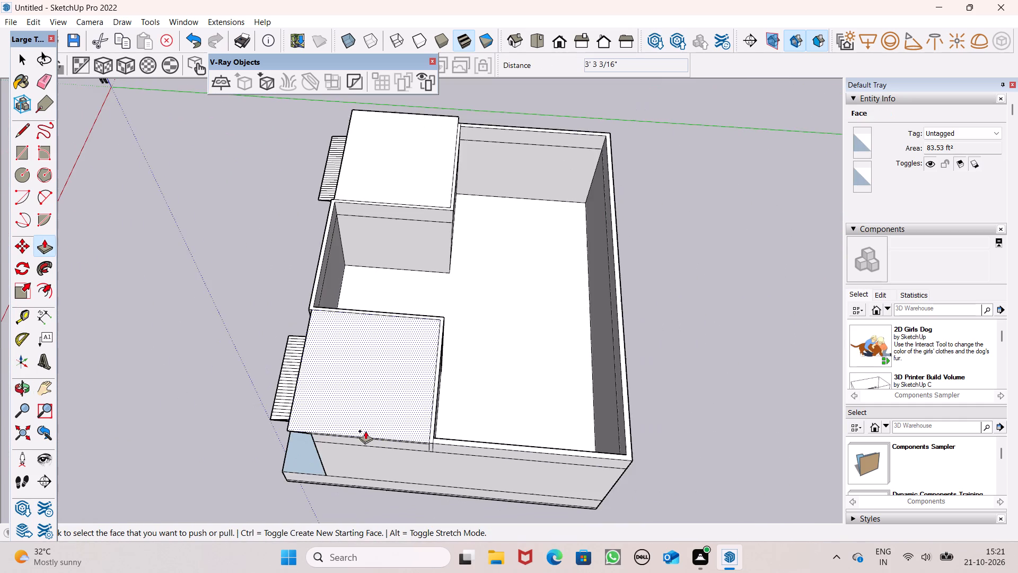
scroll(375, 431, "down", 4)
middle_click_drag(402, 442, 182, 240)
scroll(299, 311, "up", 8)
middle_click_drag(336, 319, 91, 355)
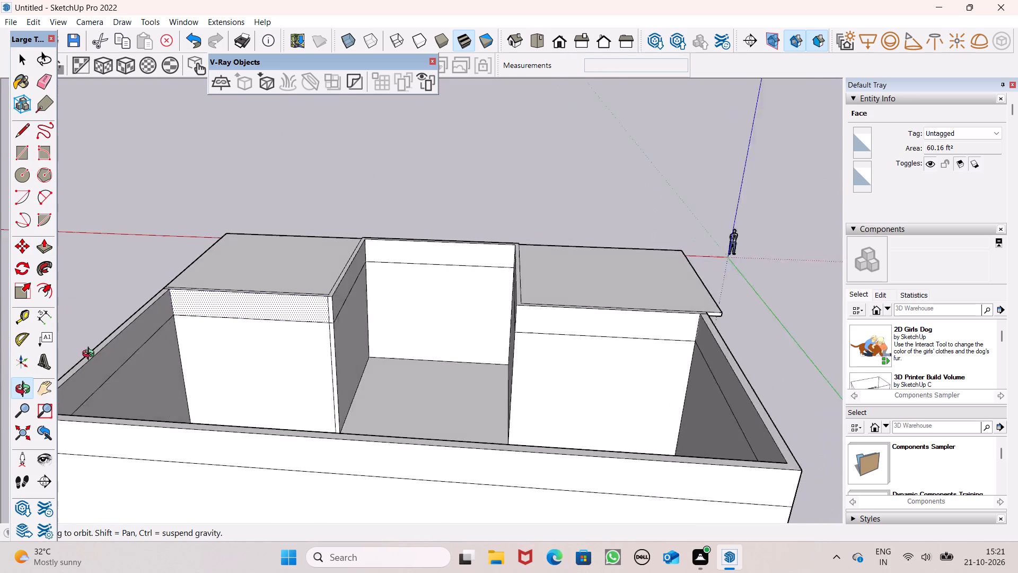
middle_click_drag(91, 355, 49, 352)
scroll(49, 352, "up", 1)
scroll(243, 333, "down", 3)
middle_click_drag(391, 362, 190, 382)
scroll(254, 379, "up", 7)
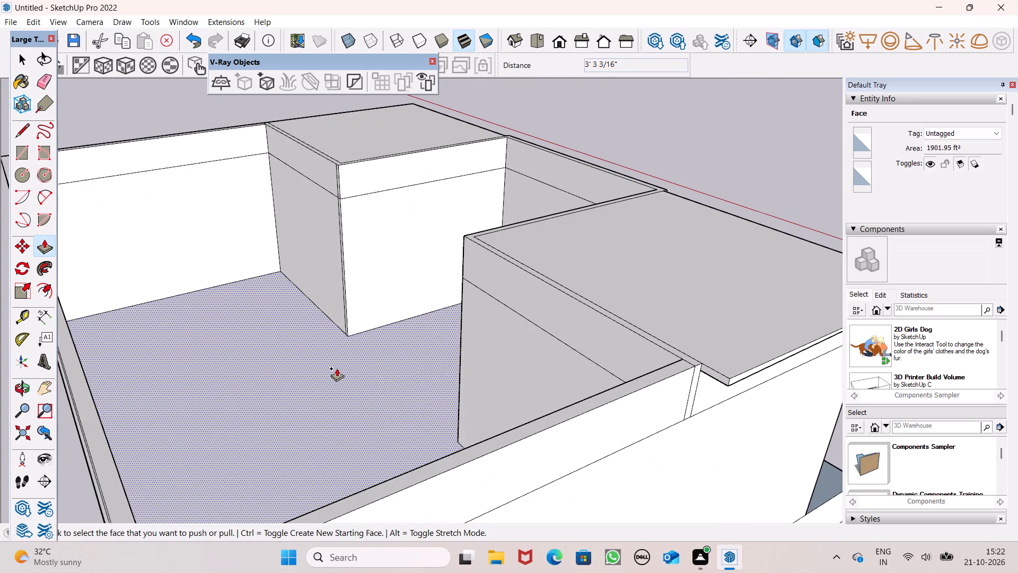
scroll(337, 368, "down", 11)
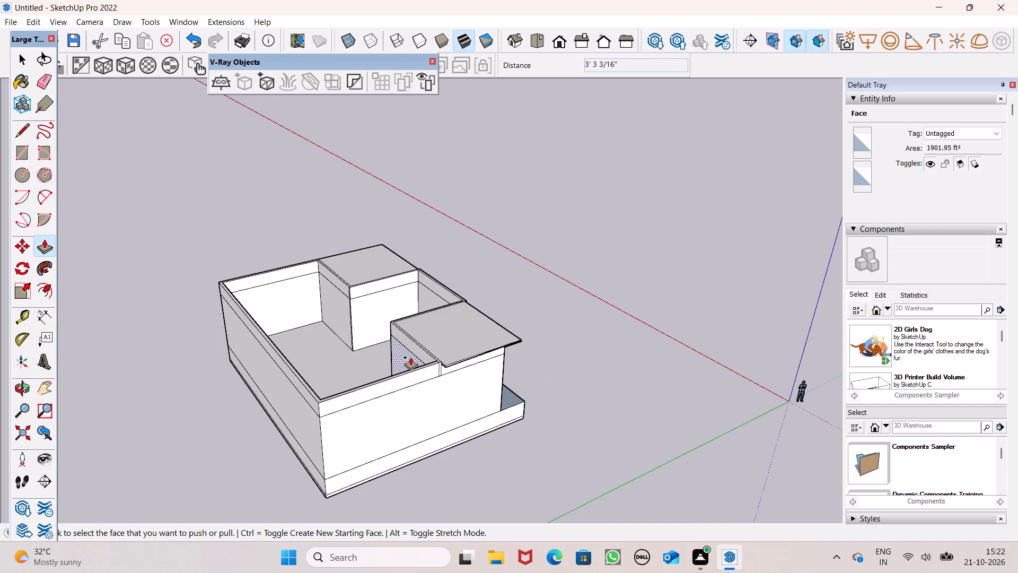
scroll(424, 320, "down", 4)
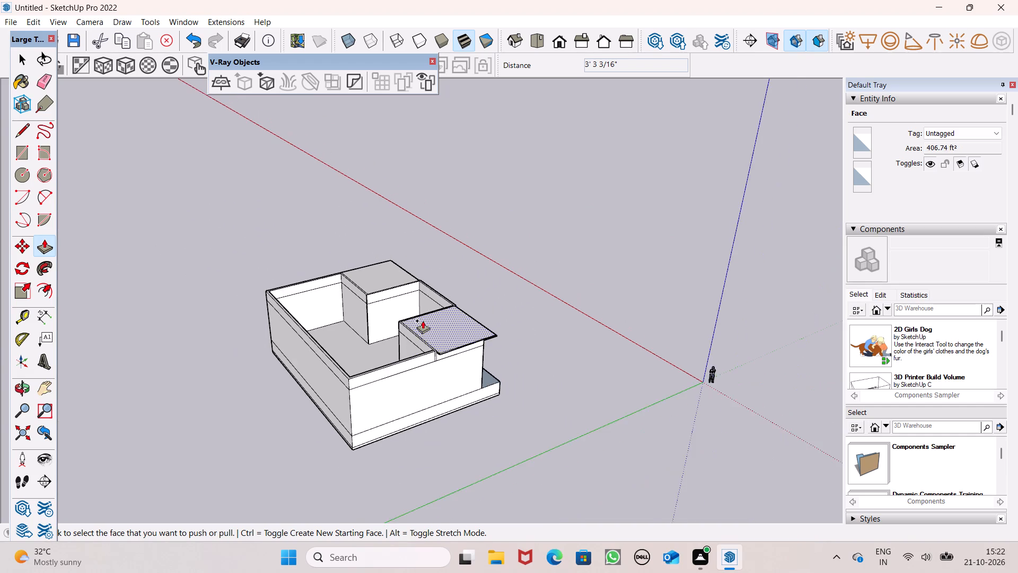
middle_click_drag(418, 321, 0, 345)
middle_click_drag(425, 334, 175, 397)
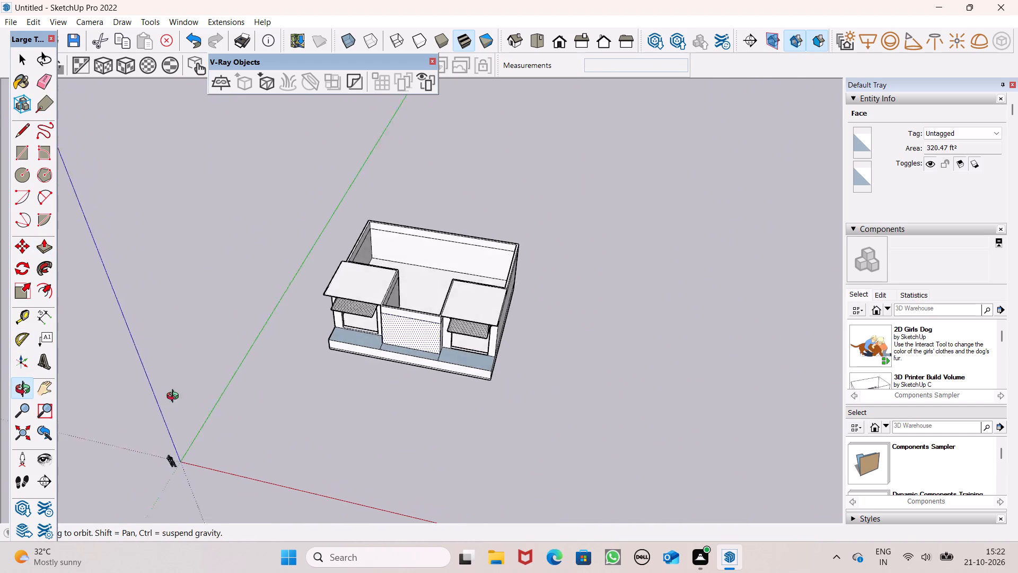
middle_click_drag(175, 397, 242, 437)
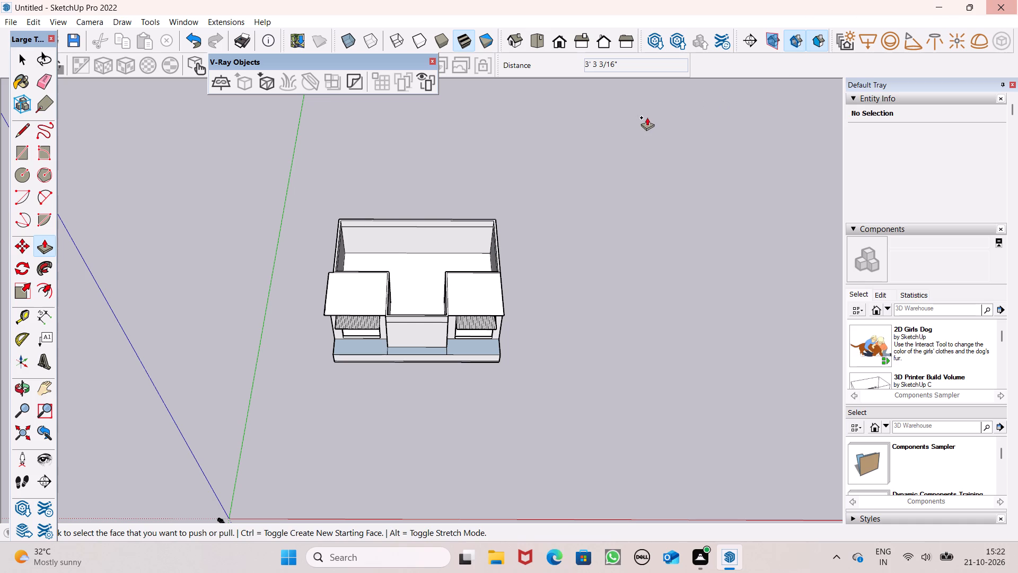
Draw an edge across the open center between the facing rear corners of the two blocks' roof slabs.
scroll(585, 222, "down", 3)
middle_click_drag(497, 280, 450, 502)
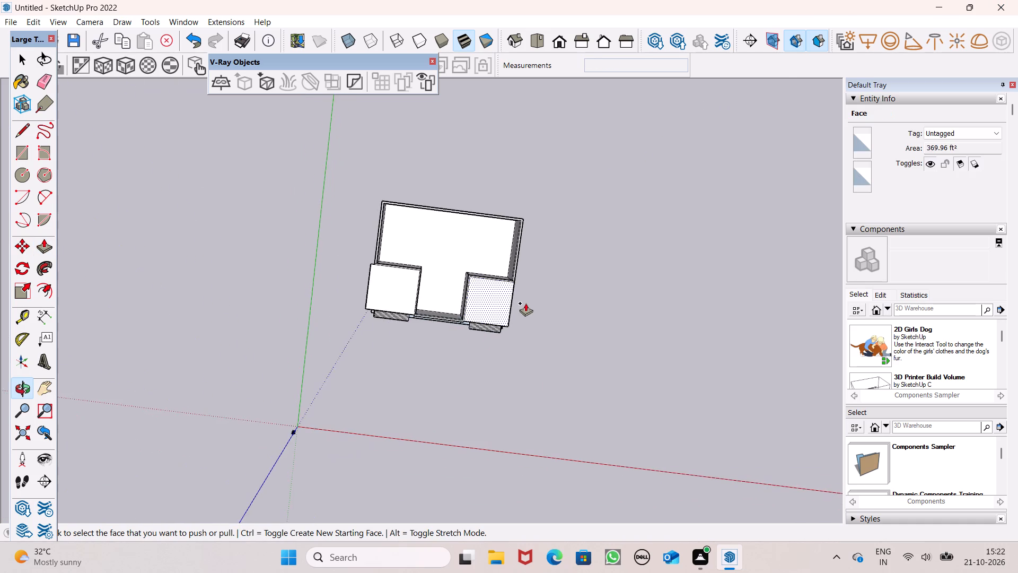
scroll(525, 301, "up", 6)
scroll(360, 318, "up", 5)
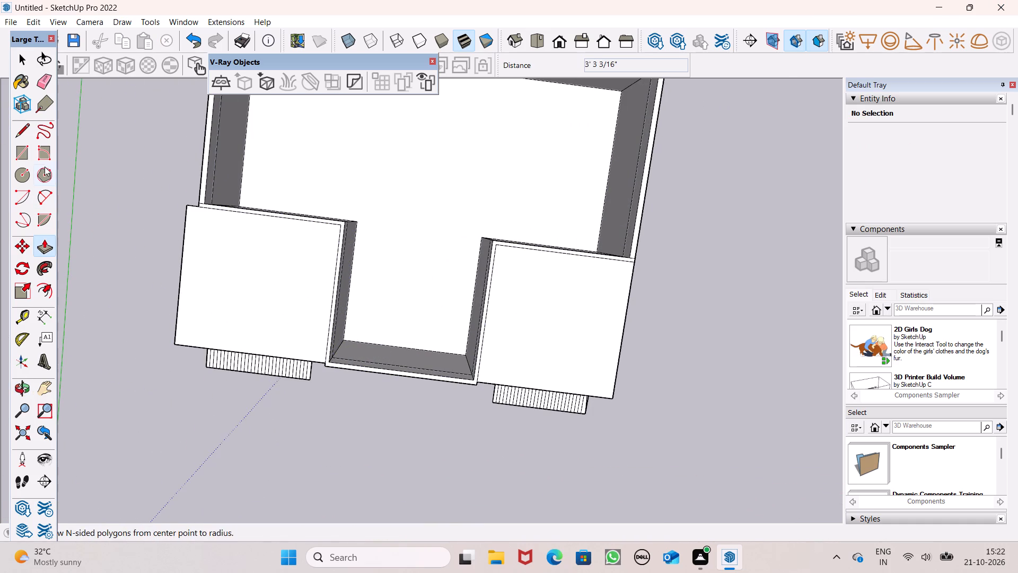
left_click(23, 130)
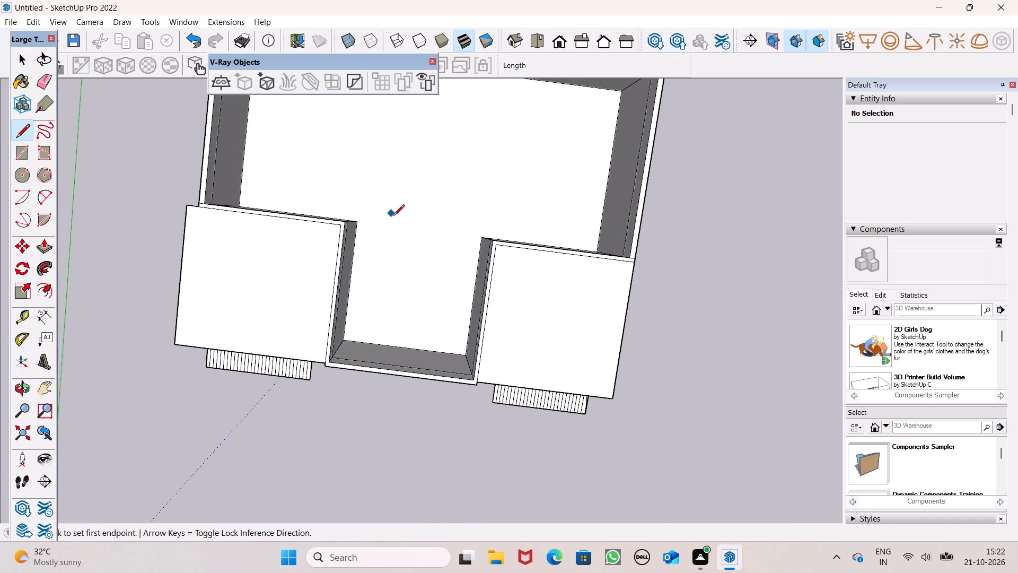
scroll(401, 238, "down", 3)
middle_click_drag(486, 284, 424, 266)
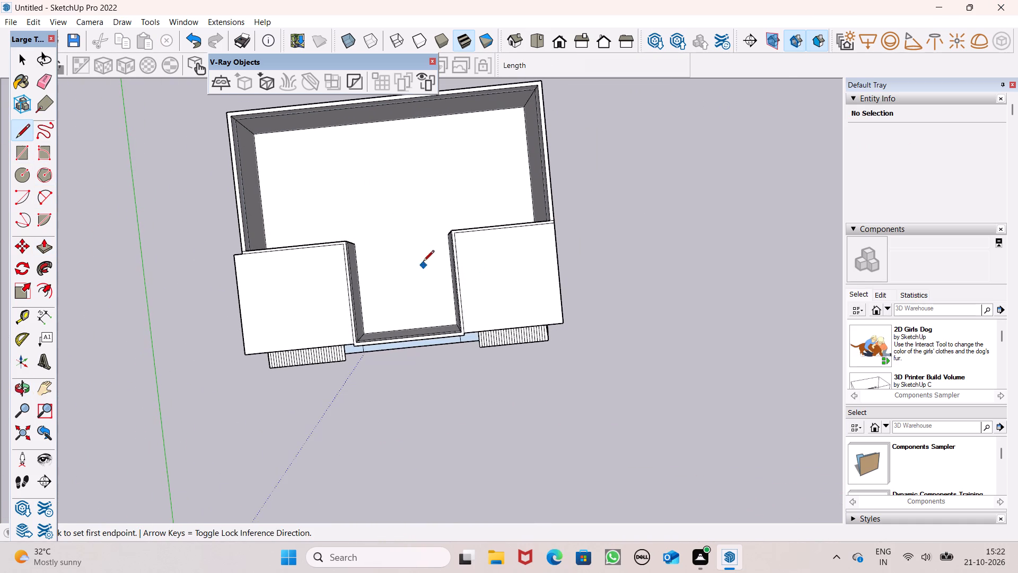
scroll(332, 233, "up", 5)
left_click(365, 257)
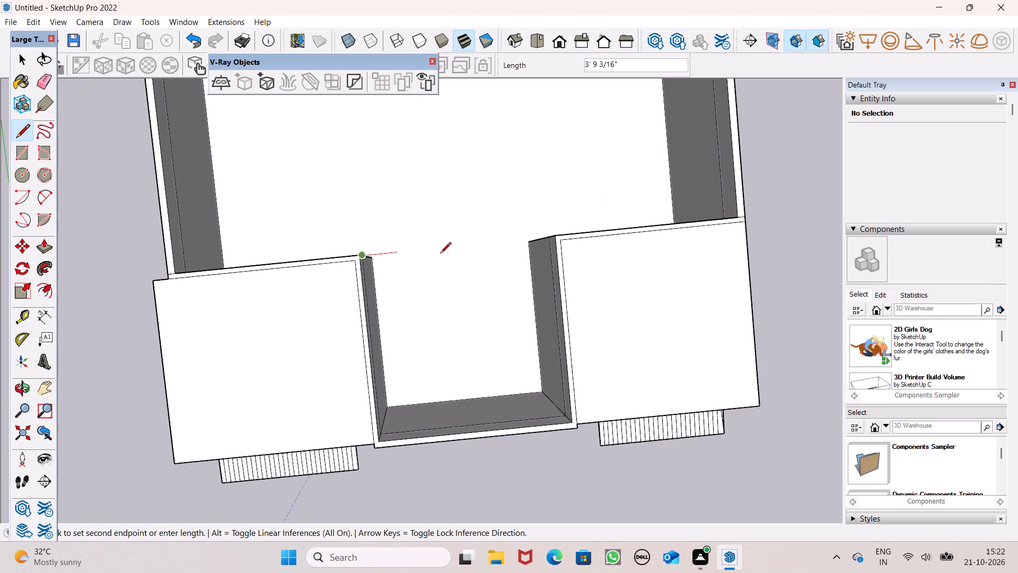
left_click(554, 239)
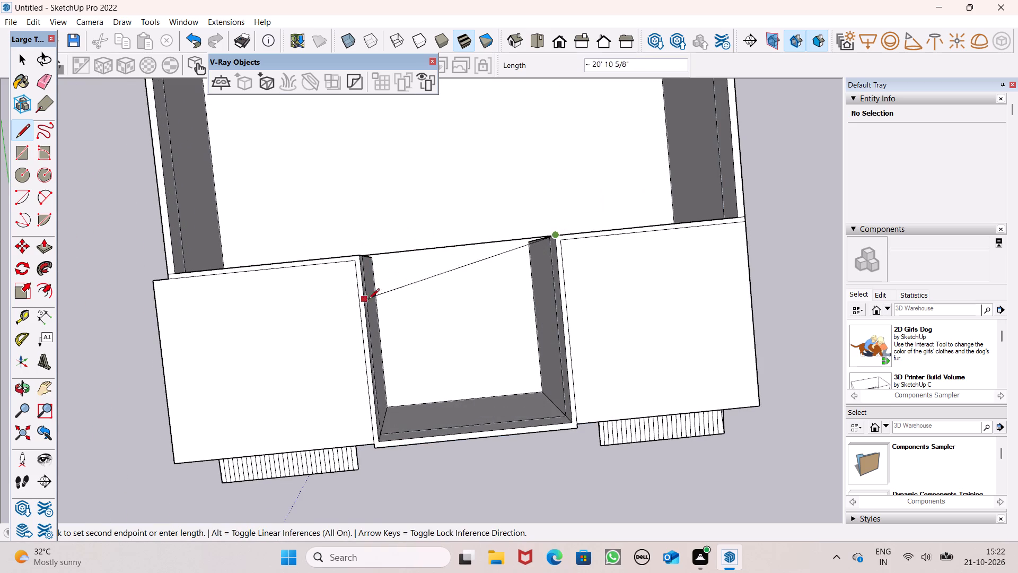
key("space")
middle_click_drag(525, 309, 221, 261)
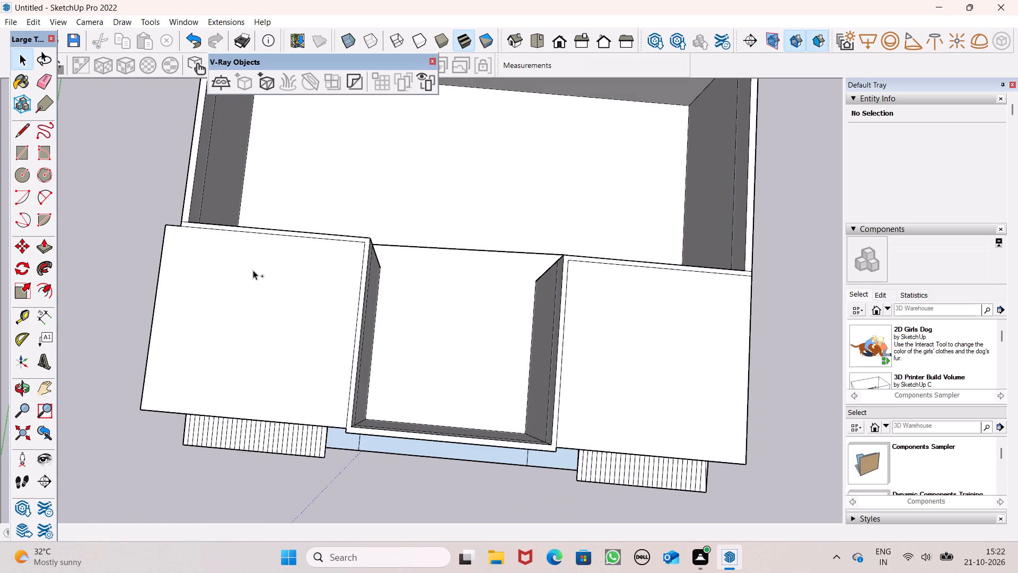
Undo the last center edge and redraw it, 20' 4 3/8" long, between the facing rear corners of the two blocks' wall tops.
key("ctrl+z")
middle_click_drag(510, 366, 23, 29)
middle_click_drag(695, 275, 694, 321)
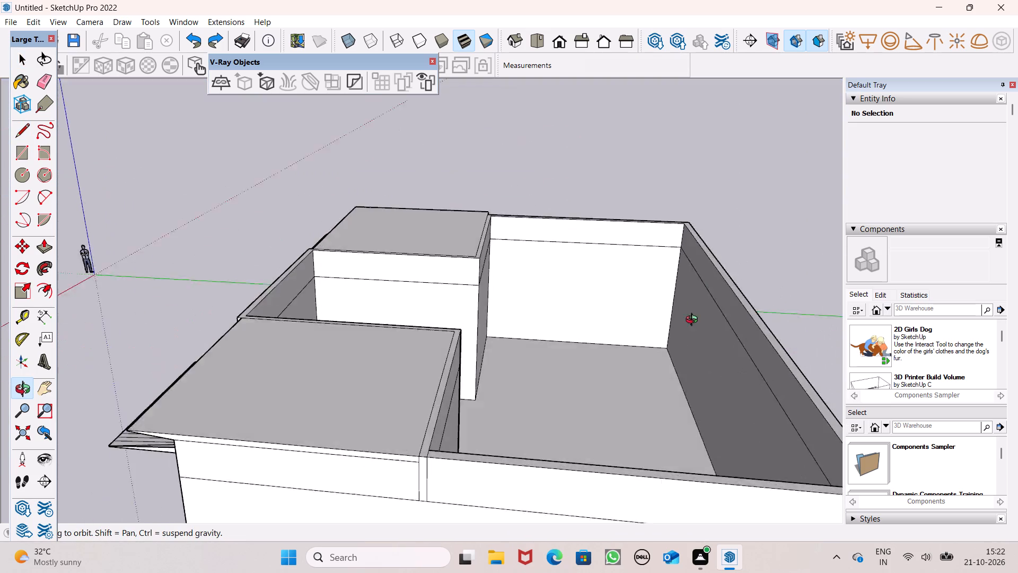
middle_click_drag(694, 321, 414, 385)
left_click(32, 134)
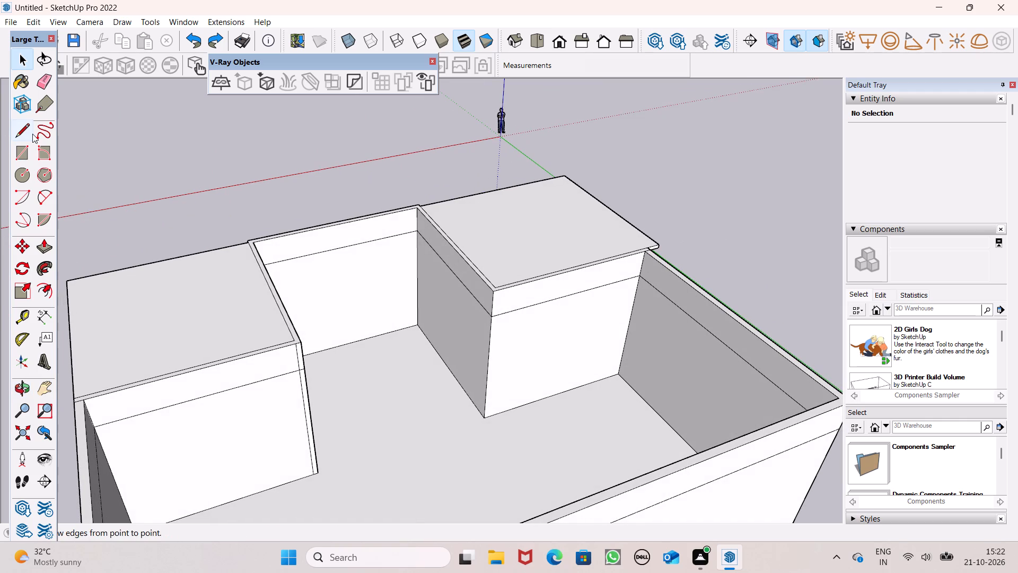
left_click(303, 345)
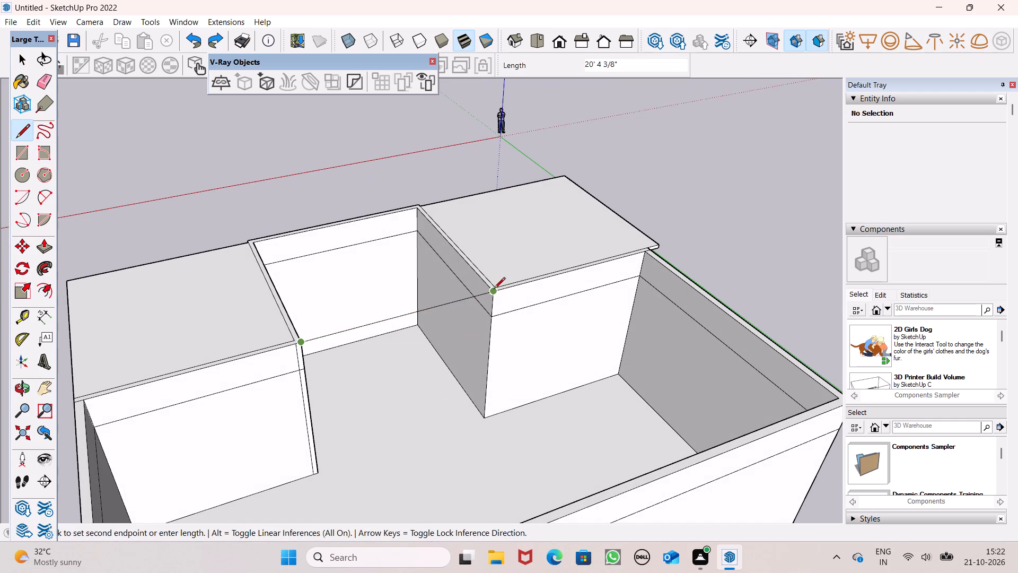
left_click(493, 291)
scroll(655, 280, "down", 5)
key("space")
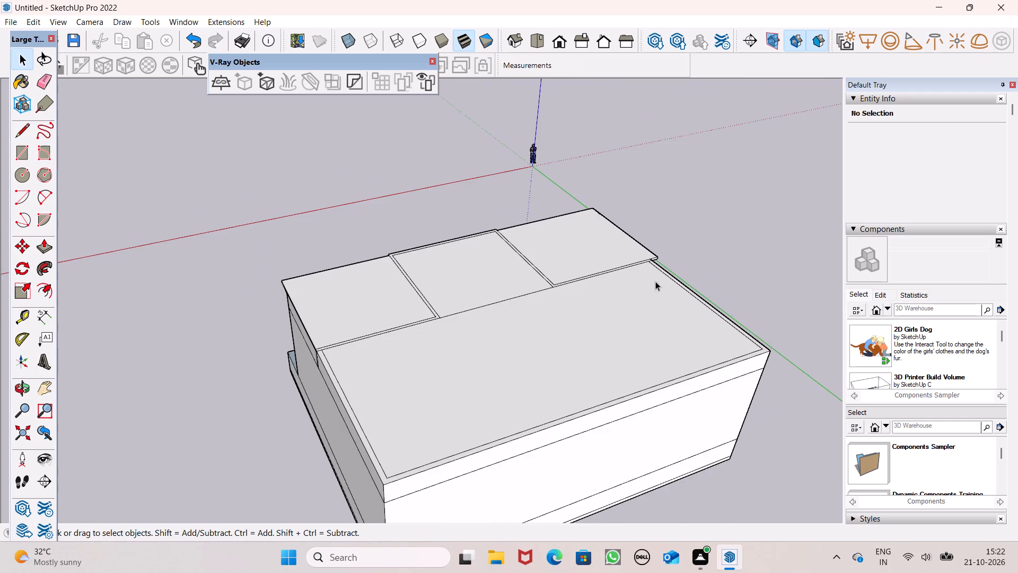
Examine the closed roof faces over the center and rear area from the rear, side and front.
scroll(605, 307, "down", 2)
middle_click_drag(644, 327, 889, 331)
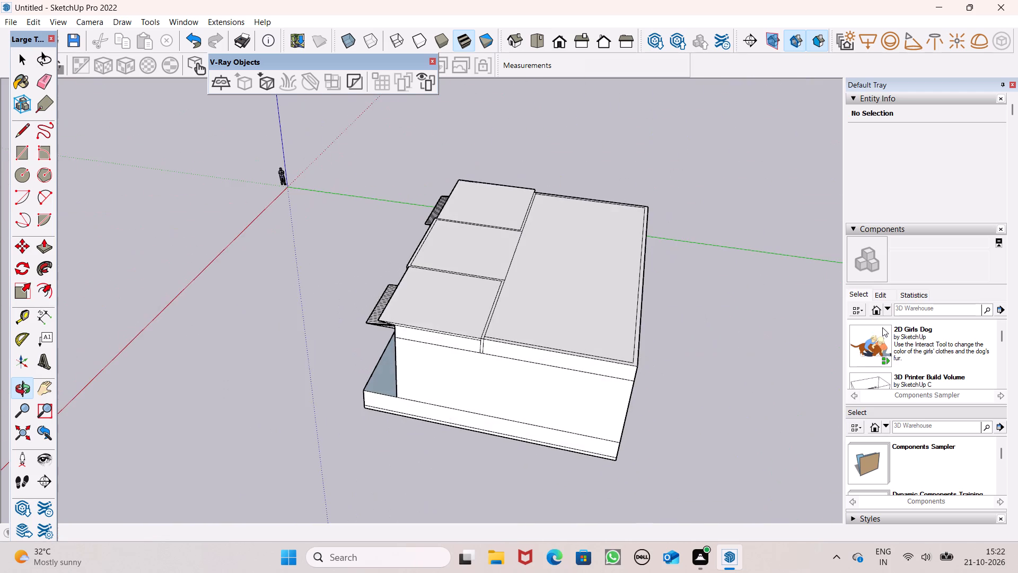
middle_click_drag(620, 368, 951, 360)
middle_click_drag(290, 362, 444, 385)
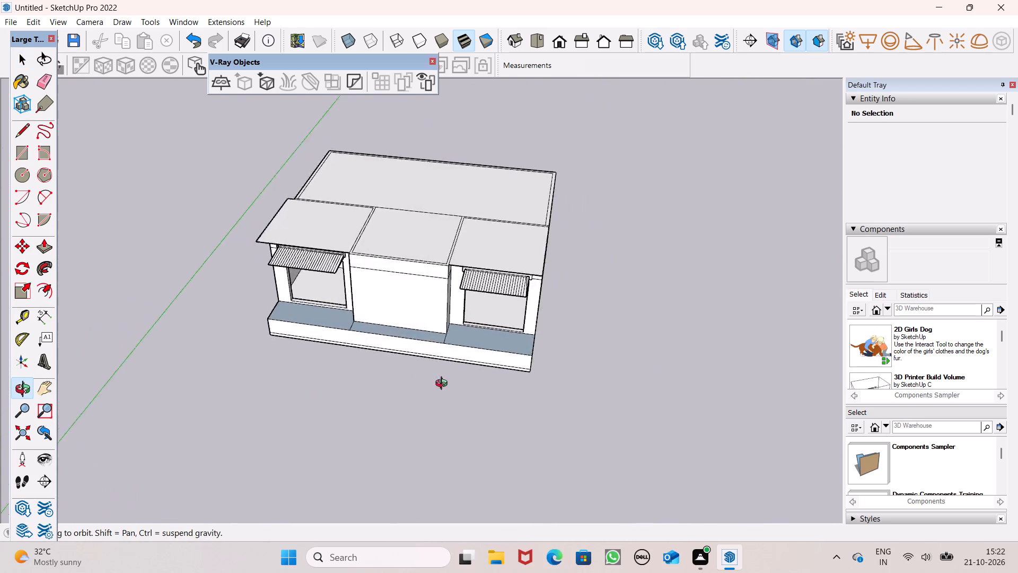
middle_click_drag(444, 385, 568, 381)
middle_click_drag(268, 352, 274, 456)
scroll(332, 248, "up", 6)
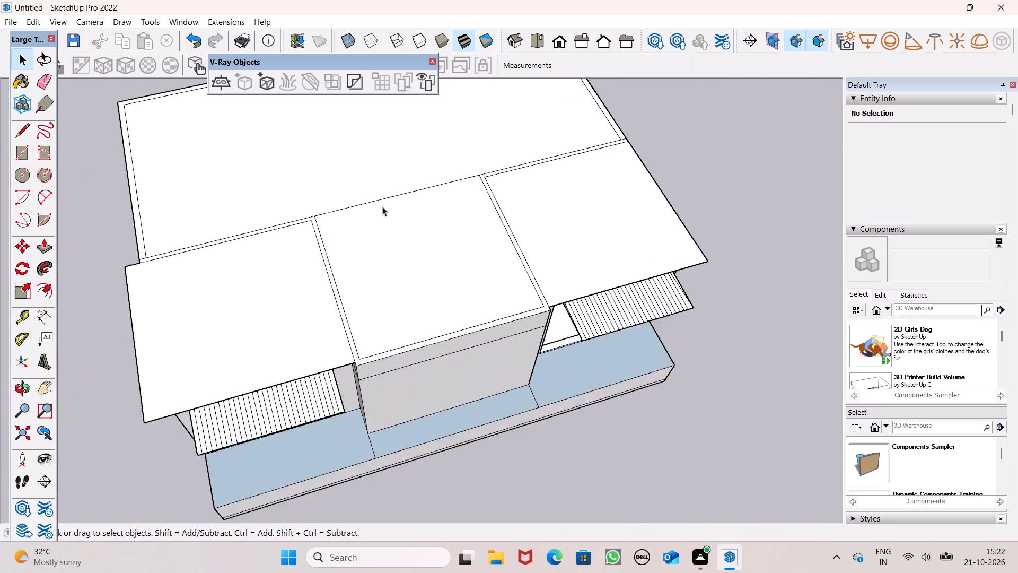
scroll(382, 206, "up", 1)
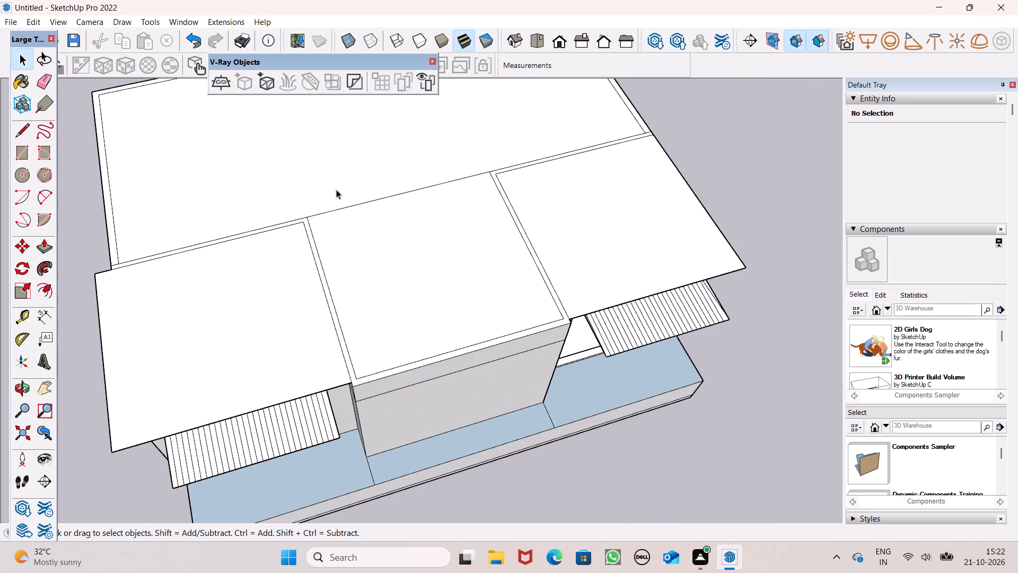
scroll(333, 196, "down", 2)
middle_click_drag(358, 231, 310, 252)
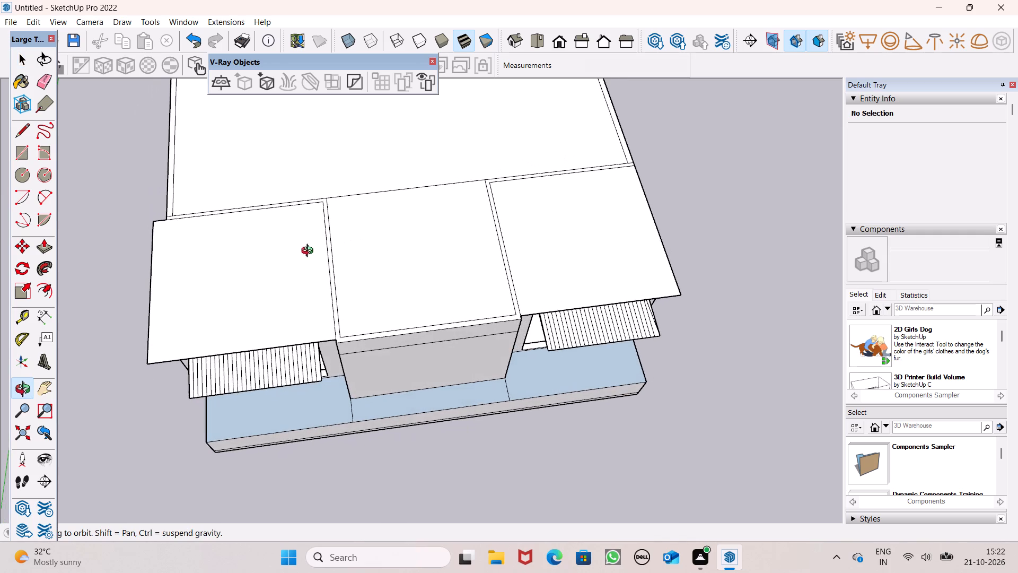
middle_click_drag(310, 252, 308, 252)
scroll(320, 247, "down", 5)
scroll(241, 186, "up", 6)
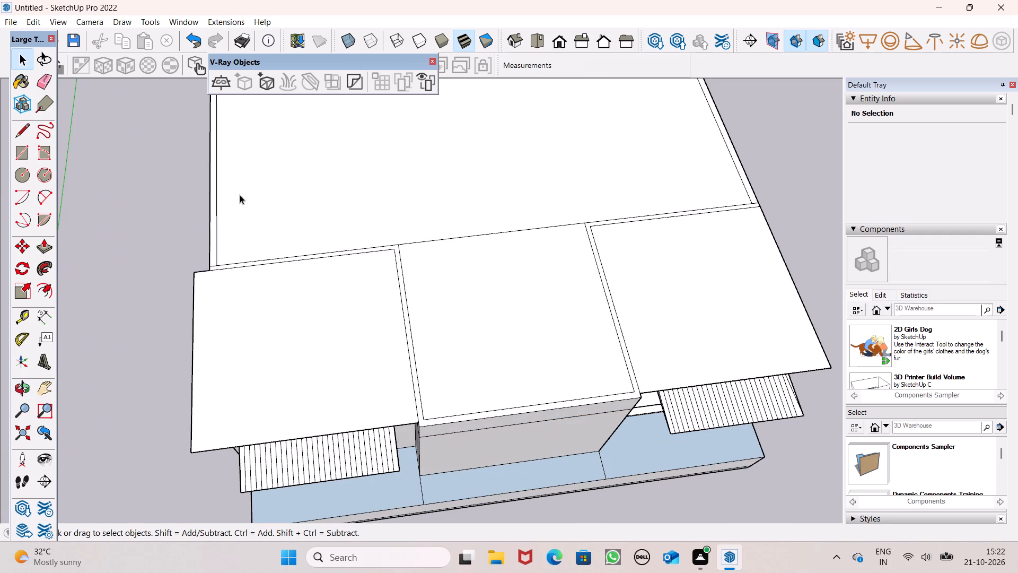
Pull up the top face of the center block's walls and adjoining front walls by 15'.
left_click(45, 249)
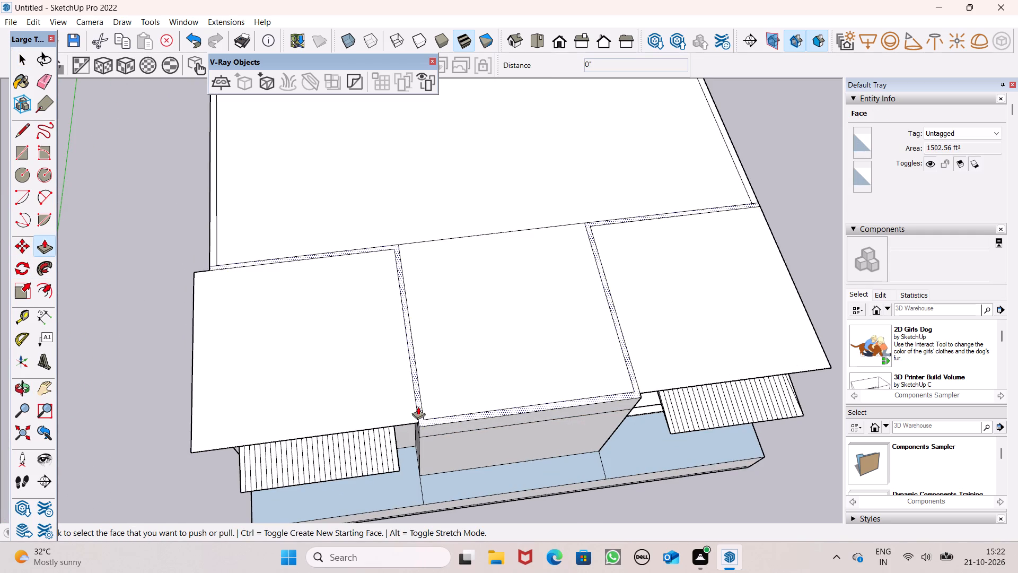
left_click_drag(418, 406, 392, 337)
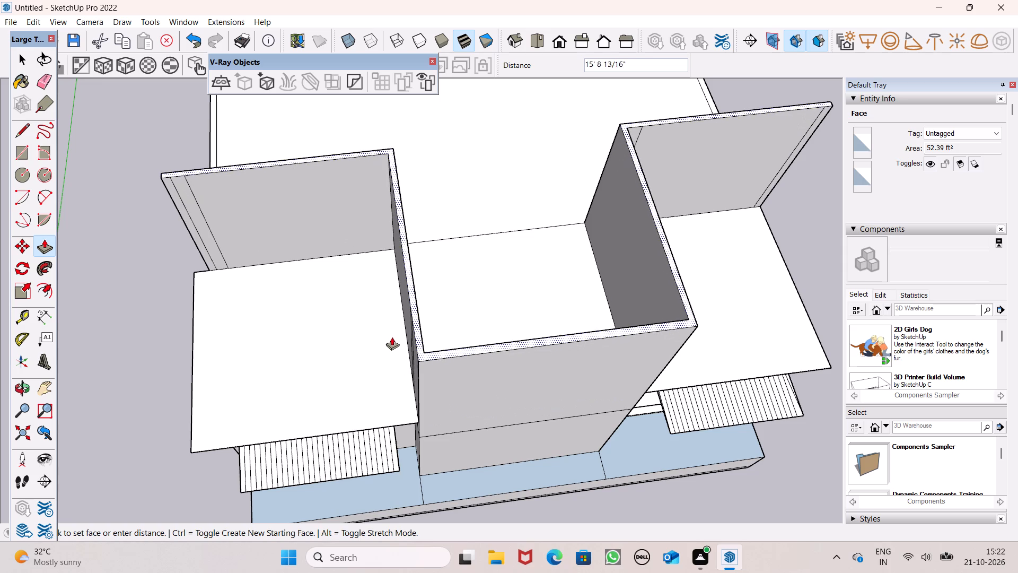
left_click_drag(392, 337, 392, 336)
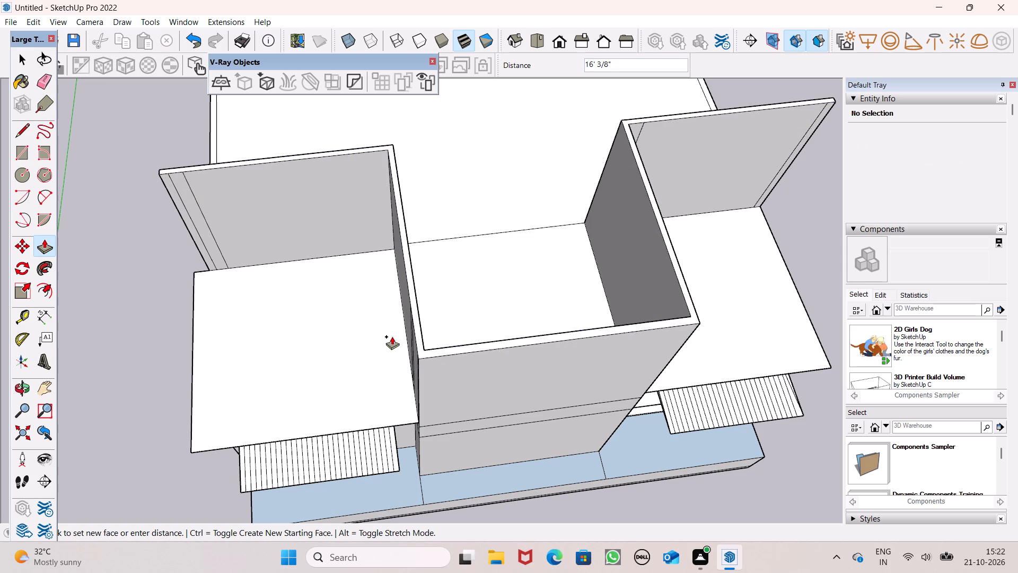
left_click_drag(392, 336, 390, 333)
key("1")
type("5'")
key("Return")
Pull the remaining perimeter walls' top face up 15' to the level of the raised front walls.
scroll(388, 333, "down", 4)
middle_click_drag(387, 368, 359, 128)
middle_click_drag(371, 289, 506, 240)
middle_click_drag(382, 291, 709, 363)
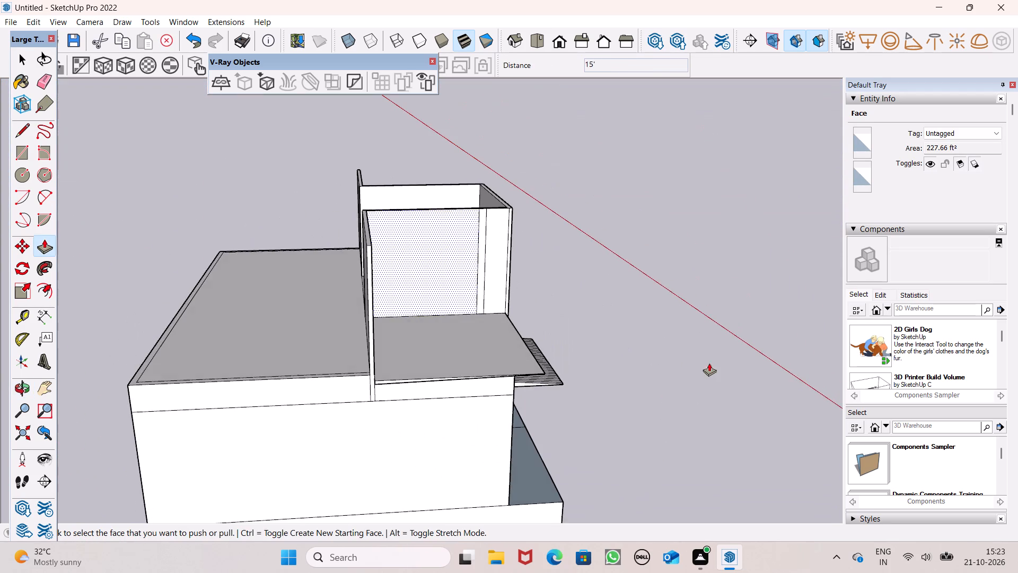
middle_click_drag(709, 363, 709, 363)
middle_click_drag(379, 401, 453, 514)
scroll(422, 500, "up", 4)
left_click_drag(427, 450, 443, 432)
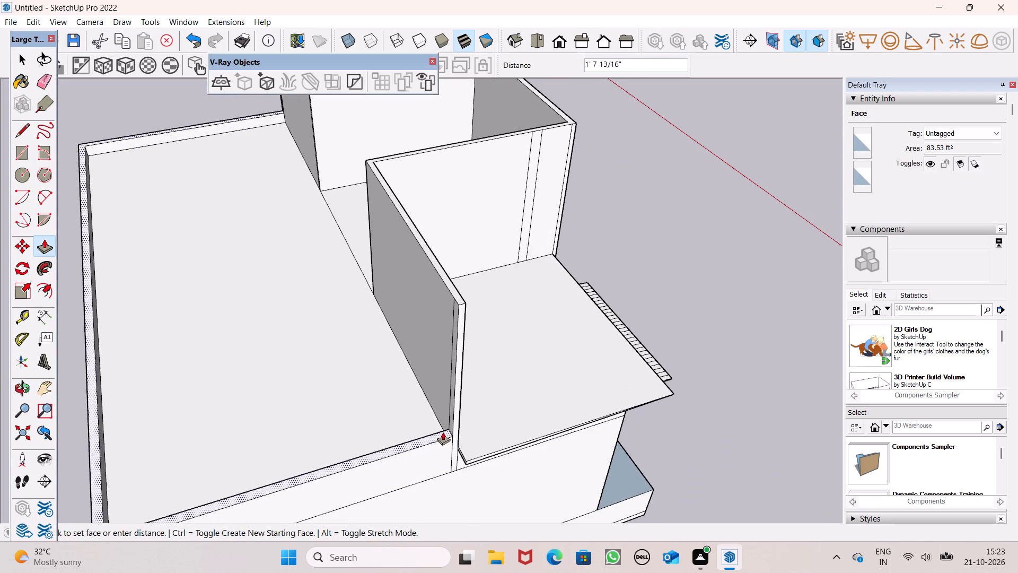
left_click_drag(443, 432, 460, 302)
Examine the raised upper-floor walls from the side, front and above.
scroll(396, 347, "down", 7)
middle_click_drag(544, 426, 412, 414)
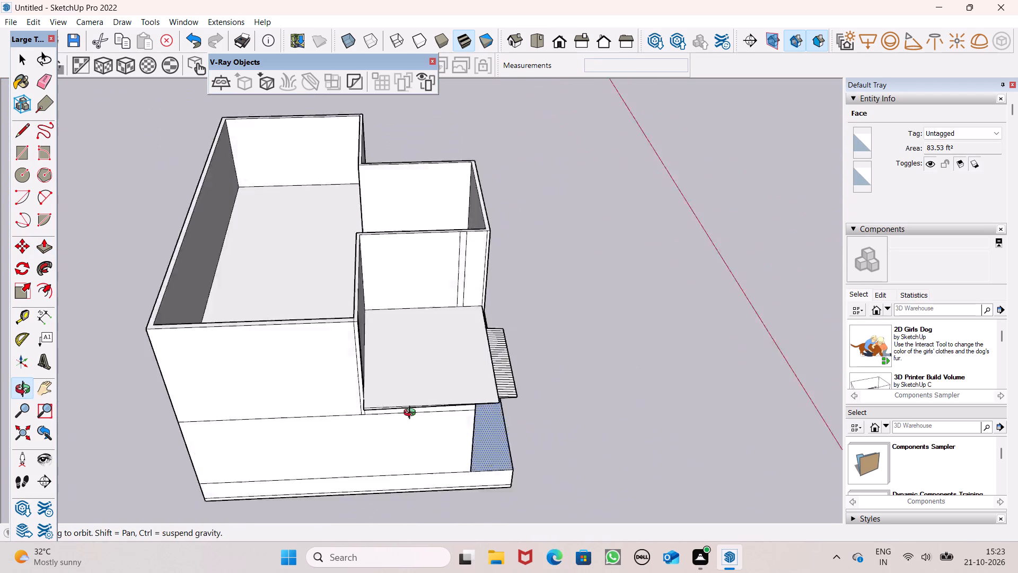
middle_click_drag(412, 414, 76, 372)
scroll(531, 319, "down", 2)
middle_click_drag(522, 331, 343, 323)
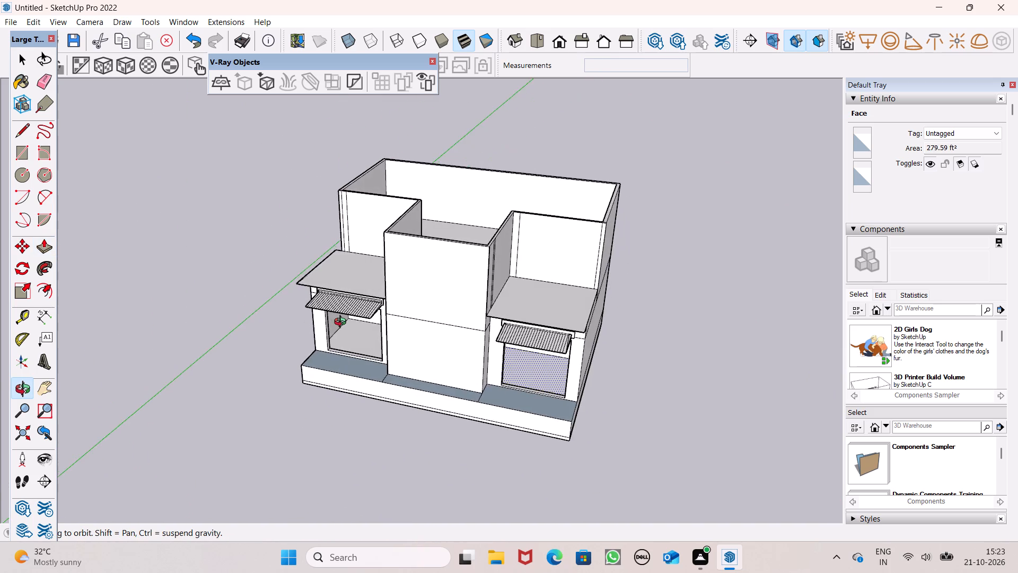
middle_click_drag(343, 323, 389, 222)
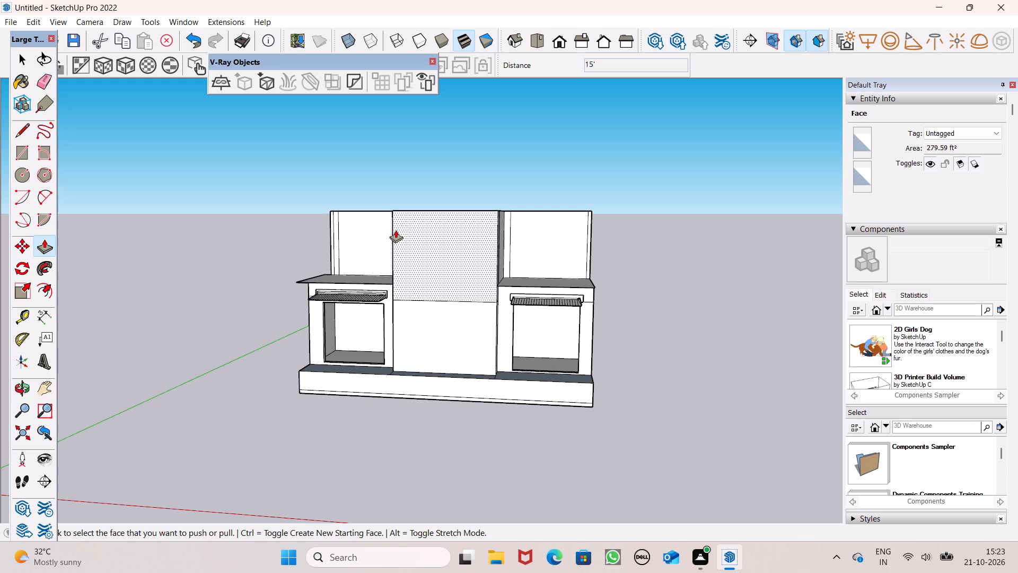
scroll(450, 218, "down", 2)
middle_click_drag(441, 270, 463, 378)
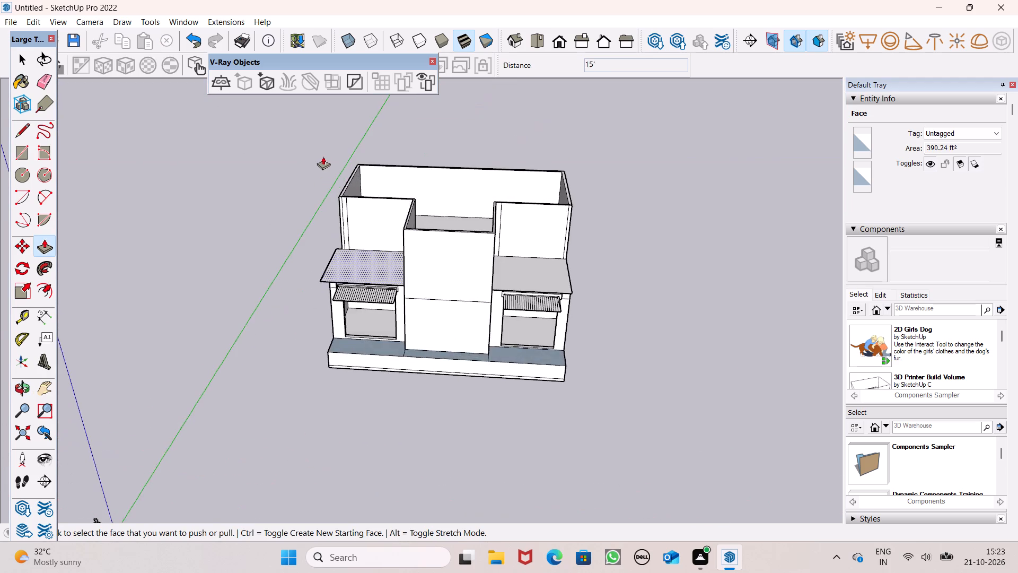
scroll(323, 155, "up", 7)
middle_click_drag(426, 293, 497, 249)
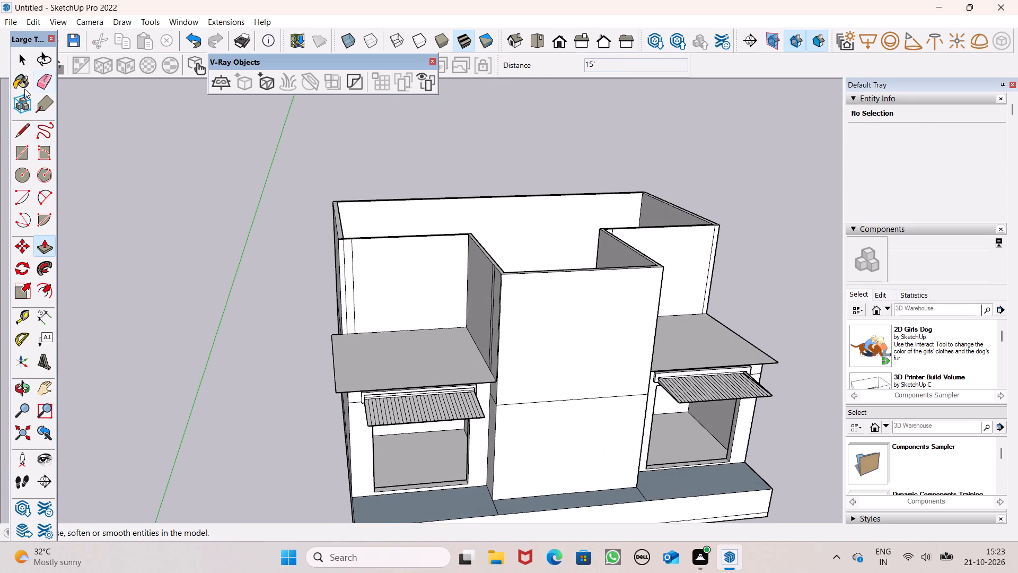
Erase a stray vertical edge near the outer corner of the upper front wall above the left block.
left_click(43, 82)
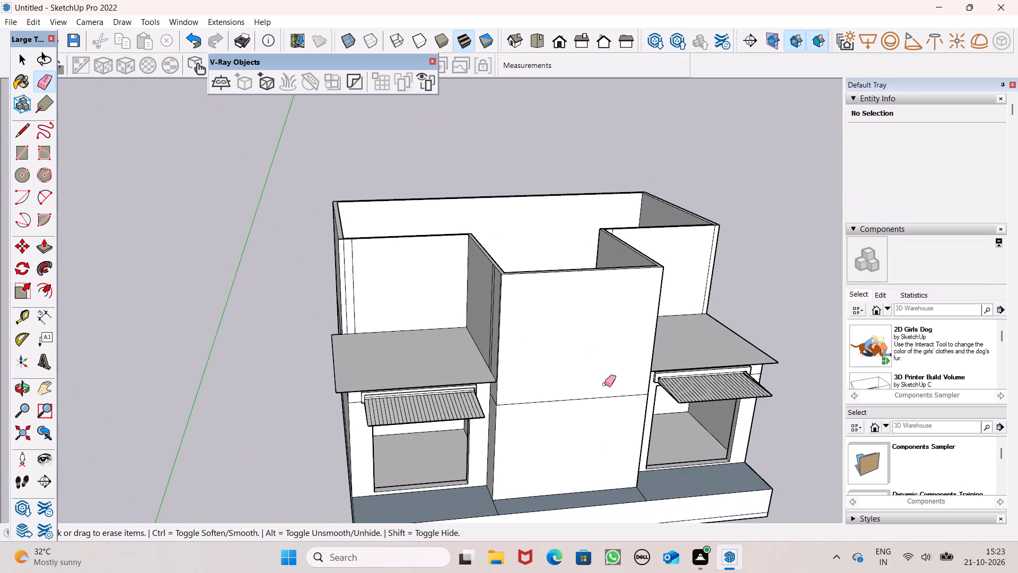
middle_click_drag(599, 384, 492, 385)
scroll(297, 301, "up", 5)
middle_click_drag(471, 364, 511, 419)
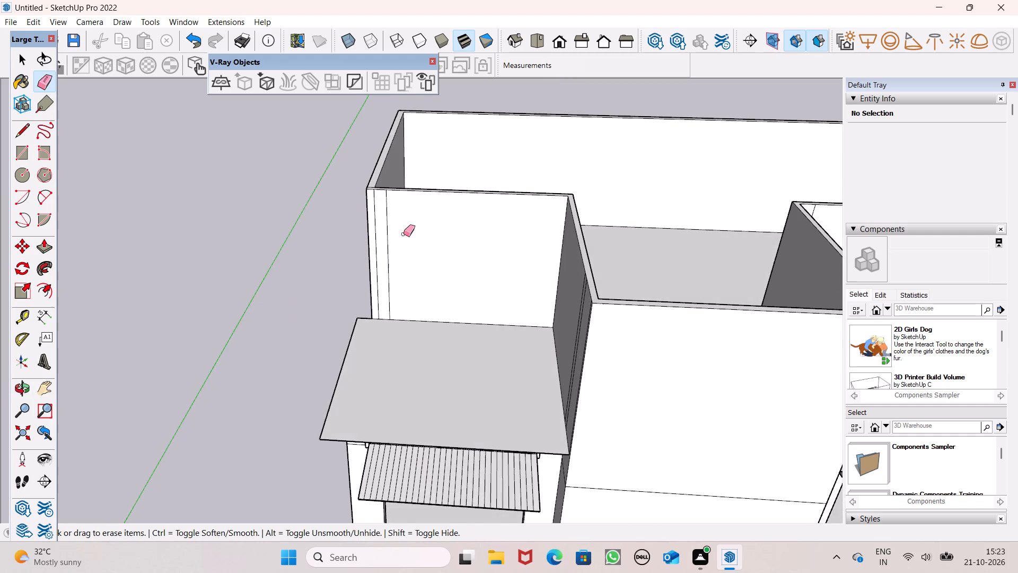
scroll(403, 234, "up", 6)
left_click(355, 264)
Erase the stray vertical edges on the center block's right side wall and beside the inner corner of the adjoining upper wall.
scroll(375, 244, "down", 7)
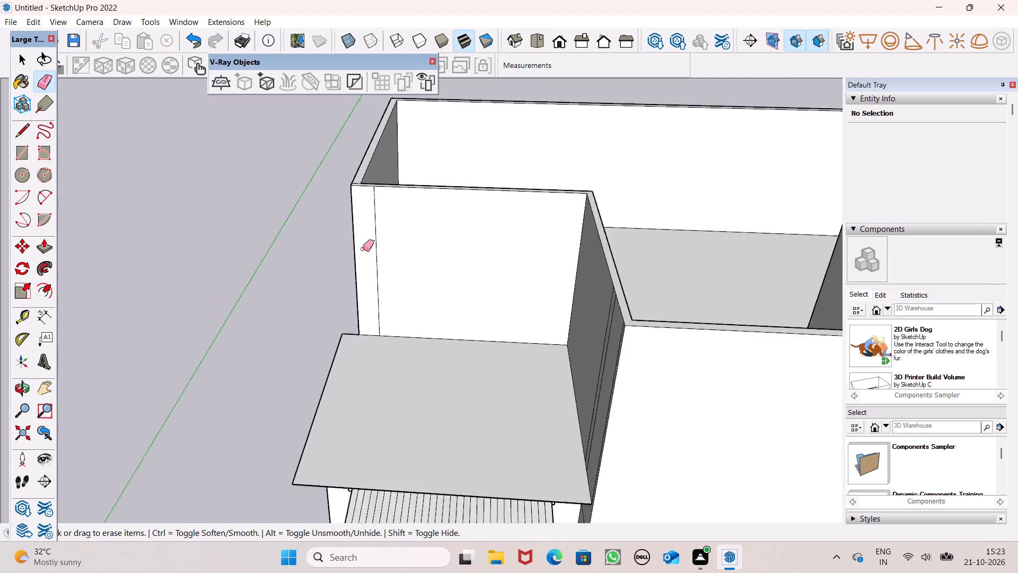
middle_click_drag(369, 275, 325, 302)
scroll(207, 224, "down", 4)
middle_click_drag(257, 361, 282, 292)
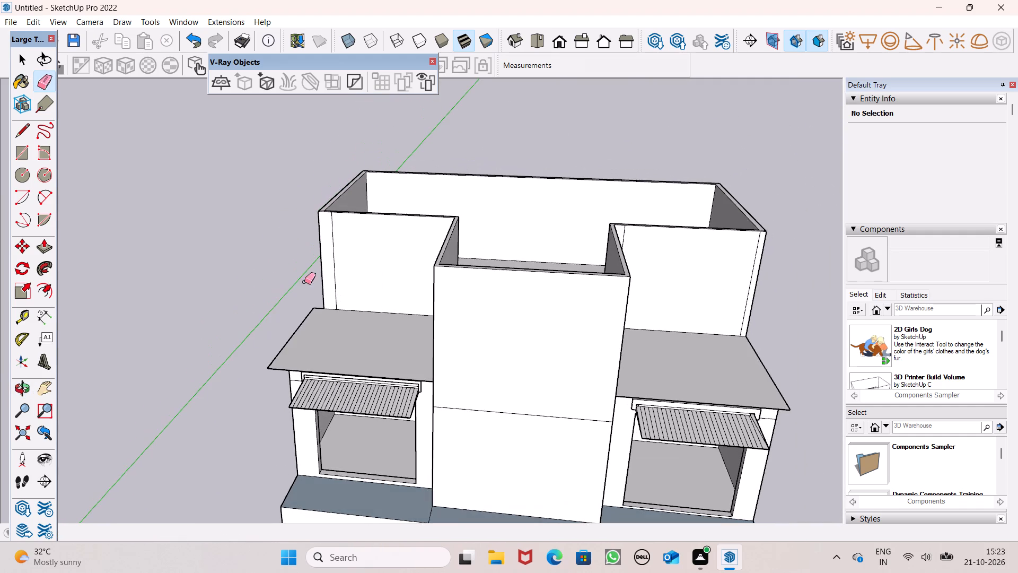
scroll(218, 257, "down", 3)
scroll(582, 282, "up", 7)
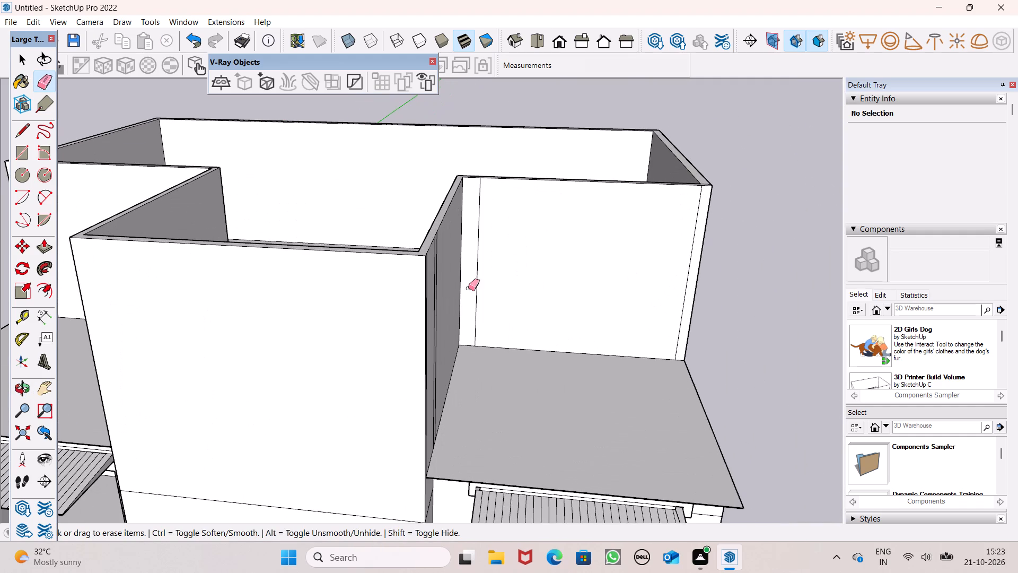
left_click(479, 282)
left_click_drag(481, 284, 478, 289)
middle_click_drag(508, 327, 407, 348)
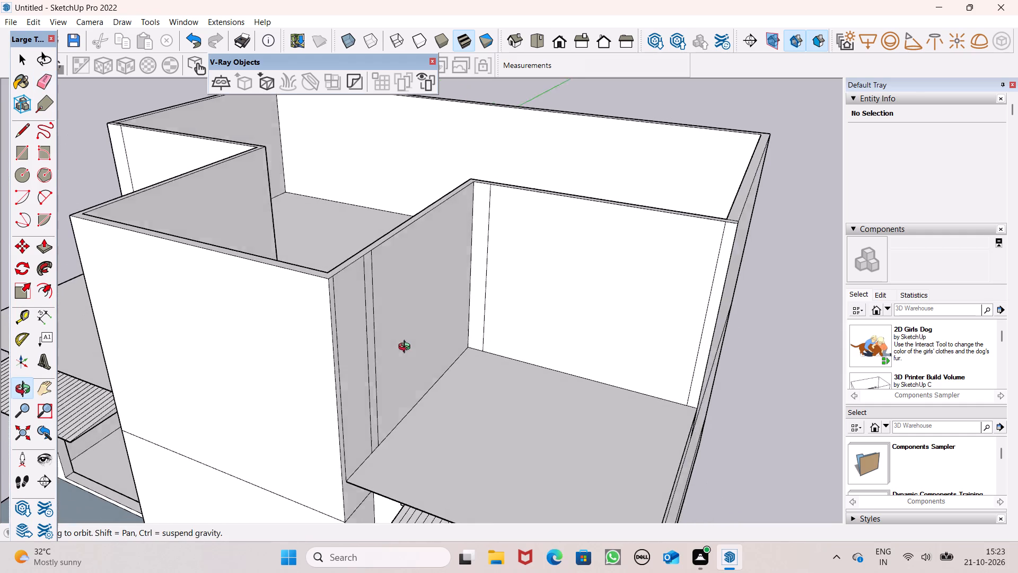
middle_click_drag(407, 348, 400, 343)
left_click_drag(341, 340, 372, 312)
left_click_drag(520, 250, 491, 260)
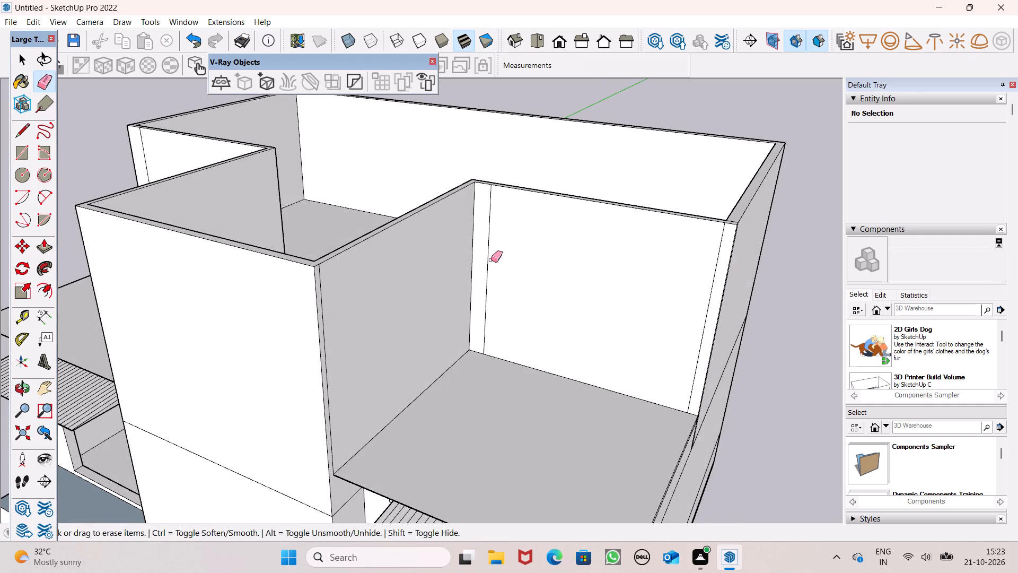
left_click_drag(491, 260, 488, 261)
Erase the stray vertical edge near the outer corner of the upper wall above the right block.
scroll(524, 257, "down", 2)
middle_click_drag(502, 342, 599, 312)
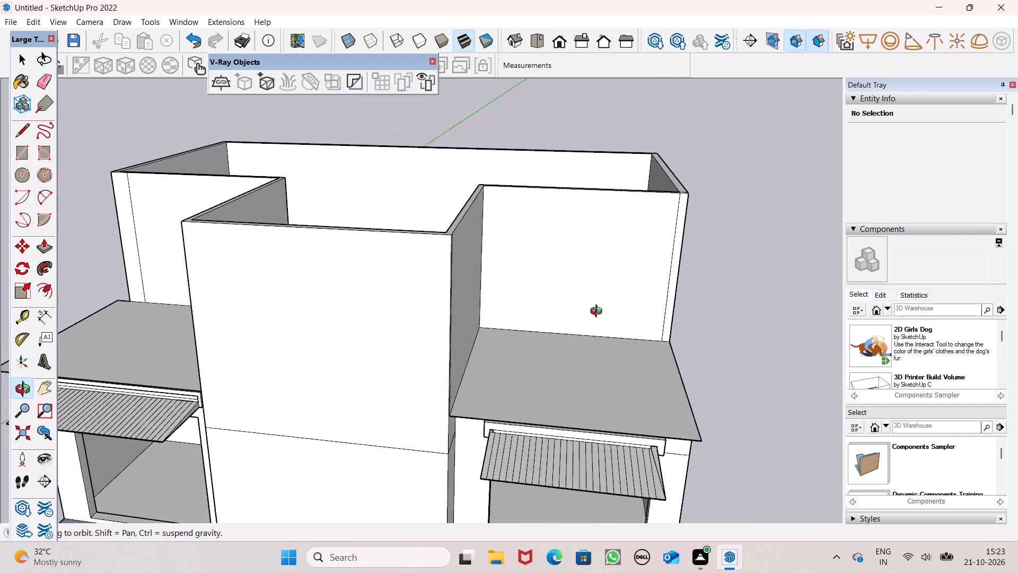
middle_click_drag(599, 312, 601, 311)
scroll(732, 276, "up", 4)
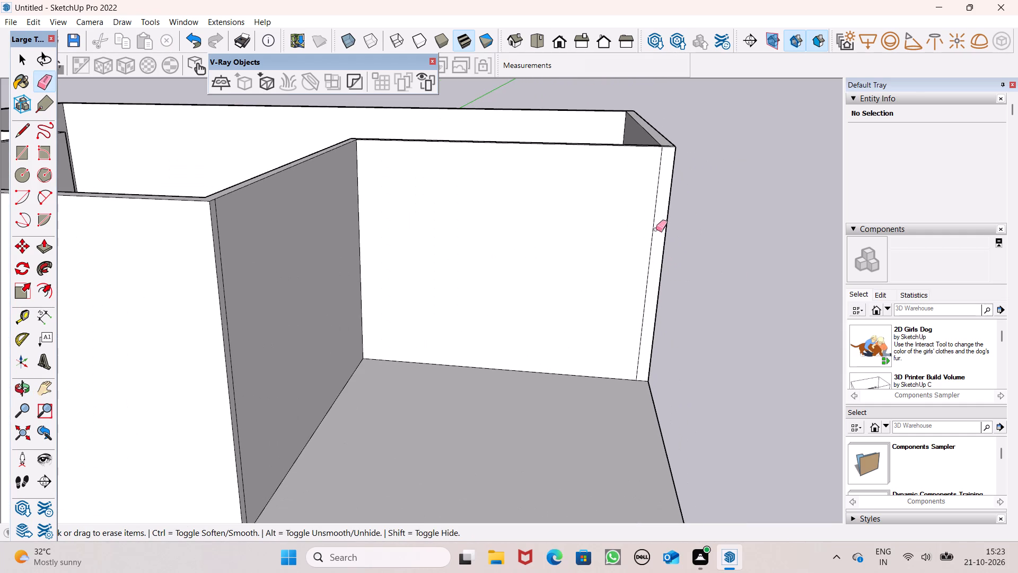
left_click(659, 228)
left_click(653, 228)
scroll(692, 220, "down", 4)
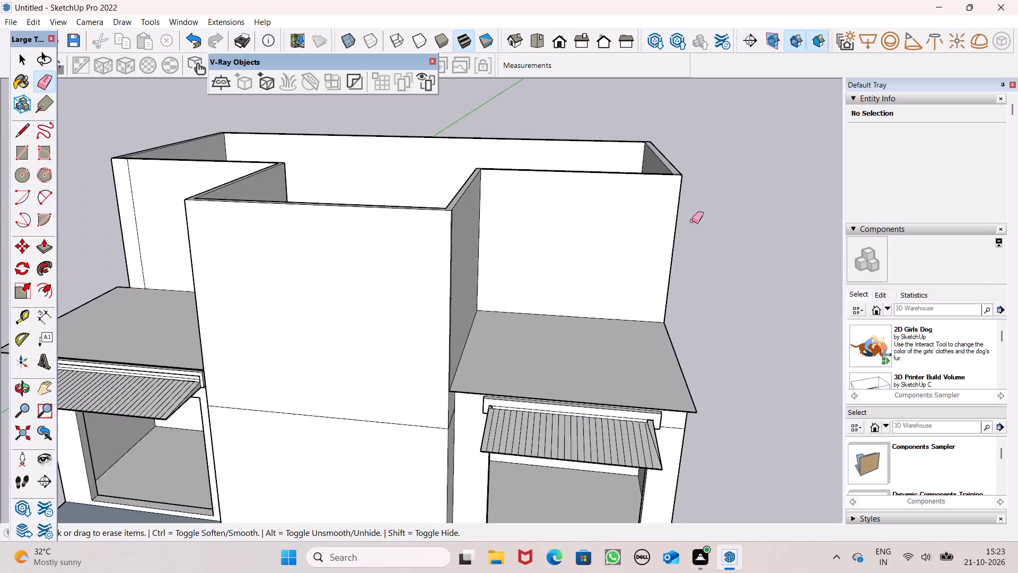
Draw a 15' vertical line down the upper wall above the right block, just inside its outer corner, to form a narrow strip.
middle_click_drag(689, 242, 689, 281)
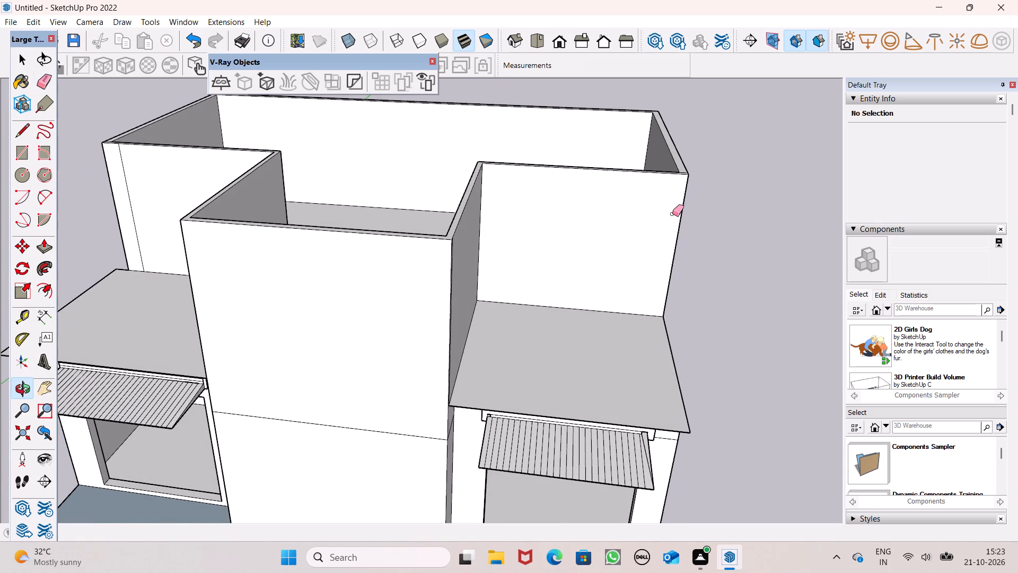
scroll(672, 214, "down", 5)
middle_click_drag(667, 247, 700, 290)
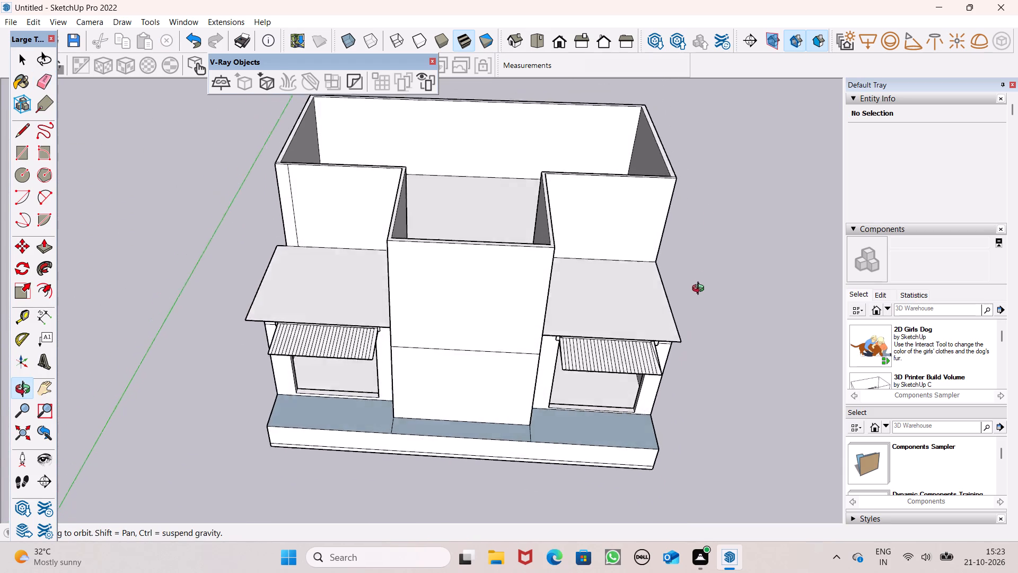
middle_click_drag(700, 290, 701, 263)
left_click(27, 132)
scroll(645, 156, "up", 2)
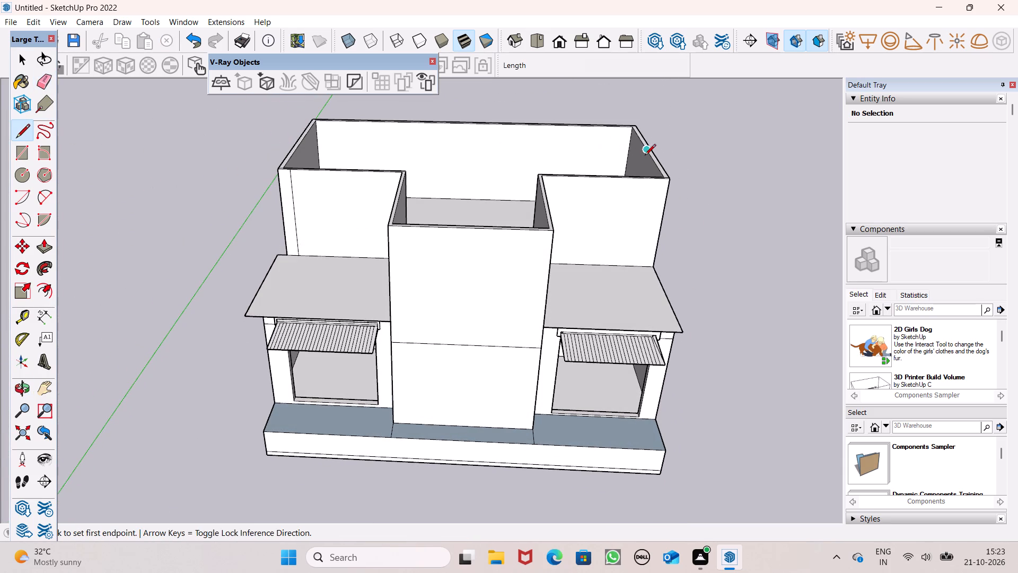
scroll(645, 156, "up", 4)
scroll(750, 216, "up", 1)
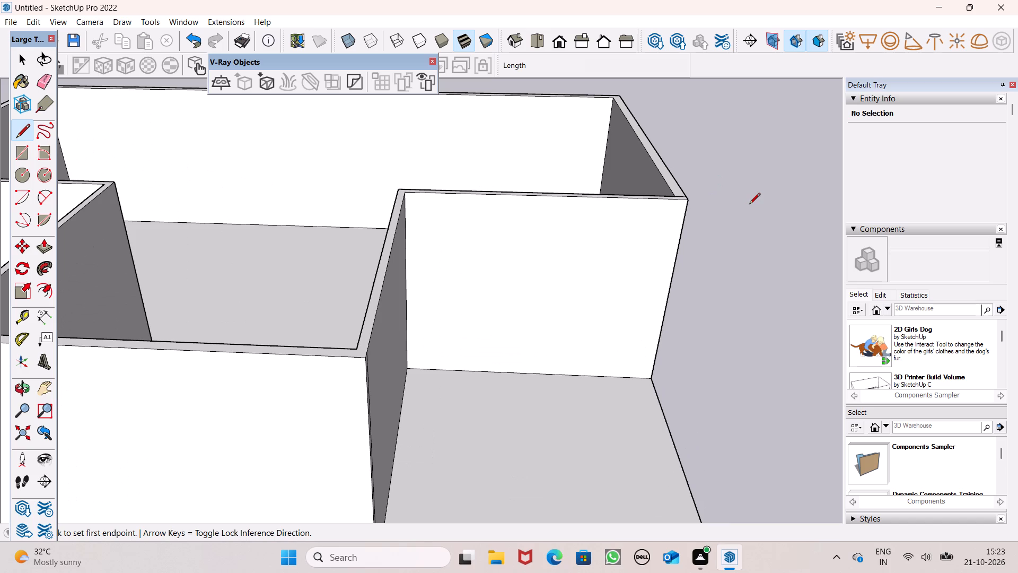
scroll(682, 209, "up", 4)
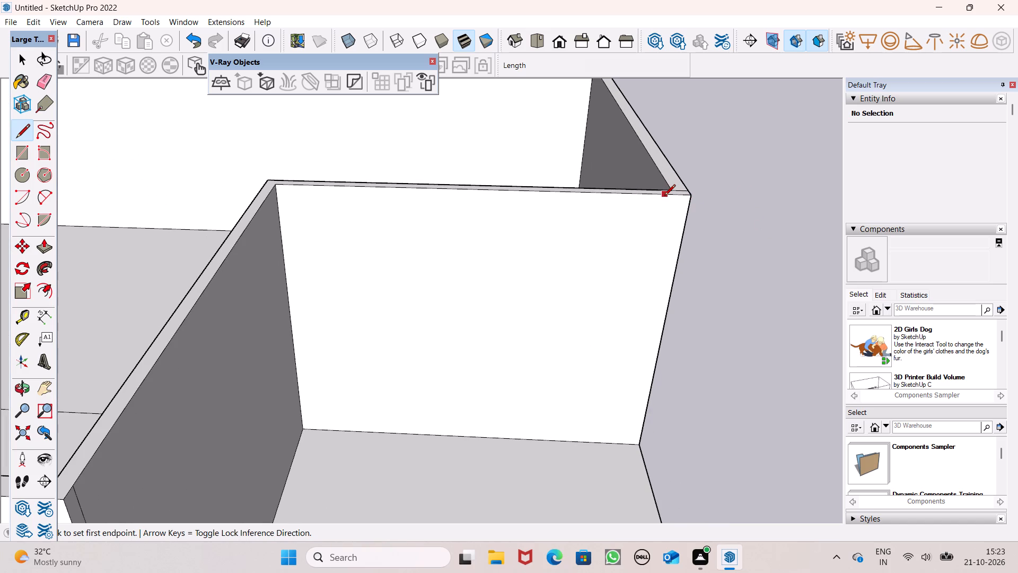
left_click(664, 196)
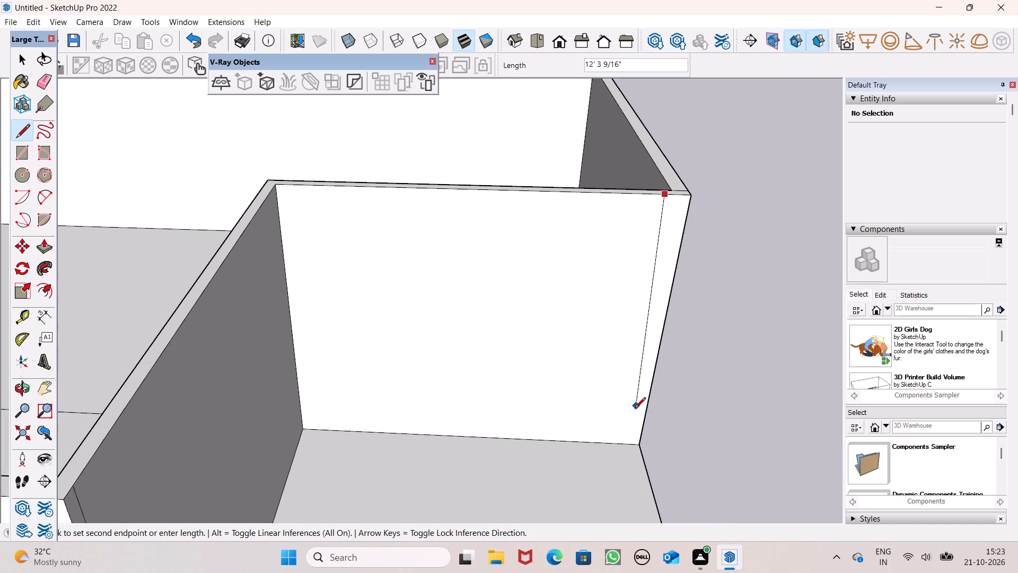
left_click(618, 447)
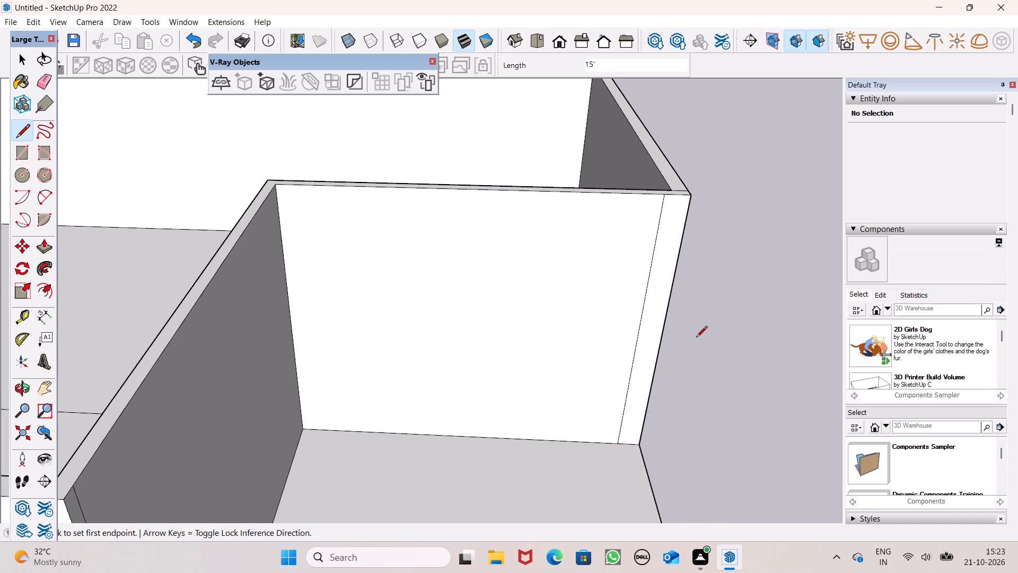
key("space")
Push/Pull the narrow strip at the outer corner of the upper wall above the left block outward by about 1' 7 7/16".
scroll(696, 338, "down", 4)
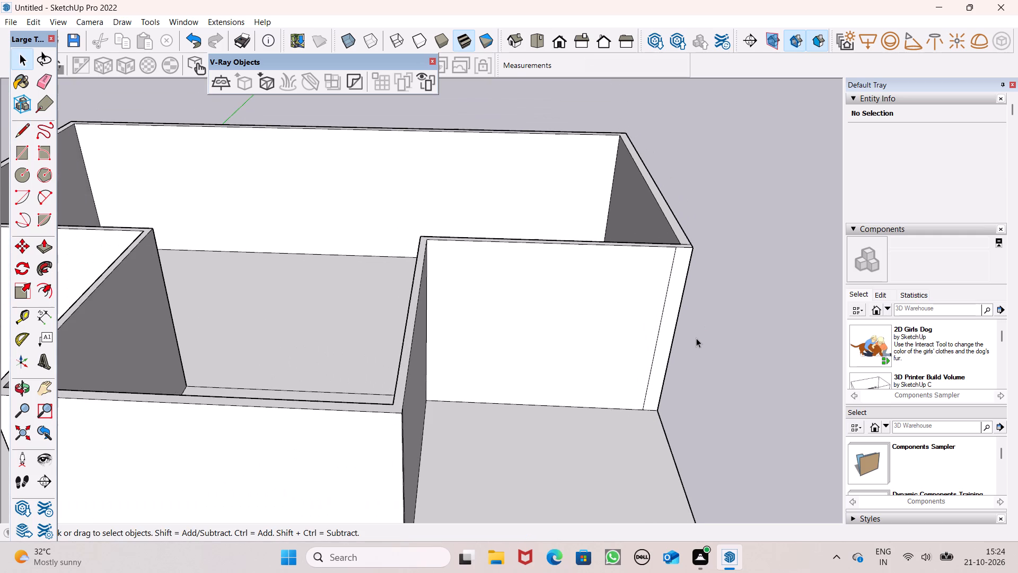
scroll(696, 338, "down", 6)
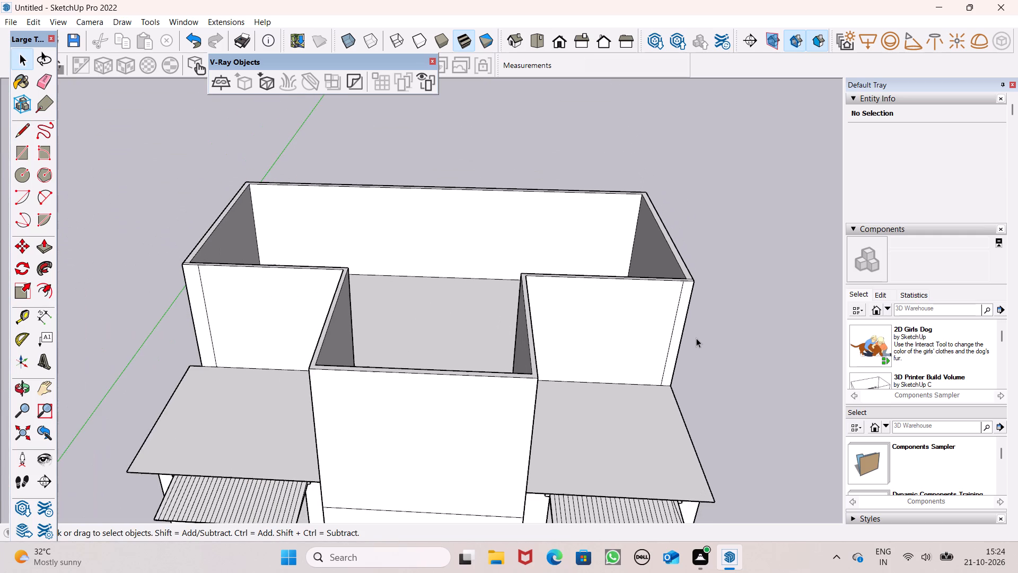
scroll(696, 338, "down", 9)
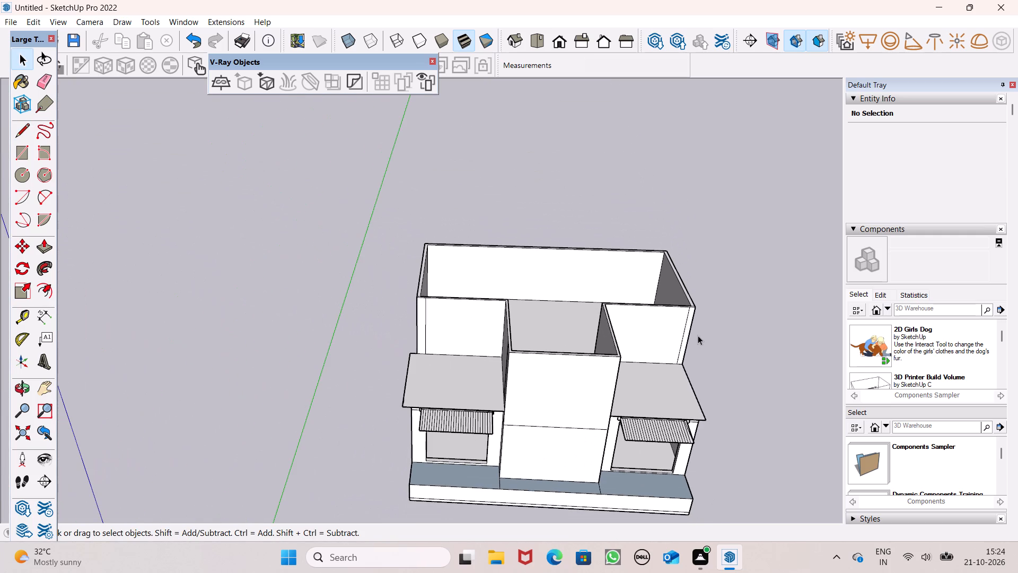
scroll(665, 344, "down", 1)
middle_click_drag(665, 357, 661, 426)
scroll(499, 339, "up", 3)
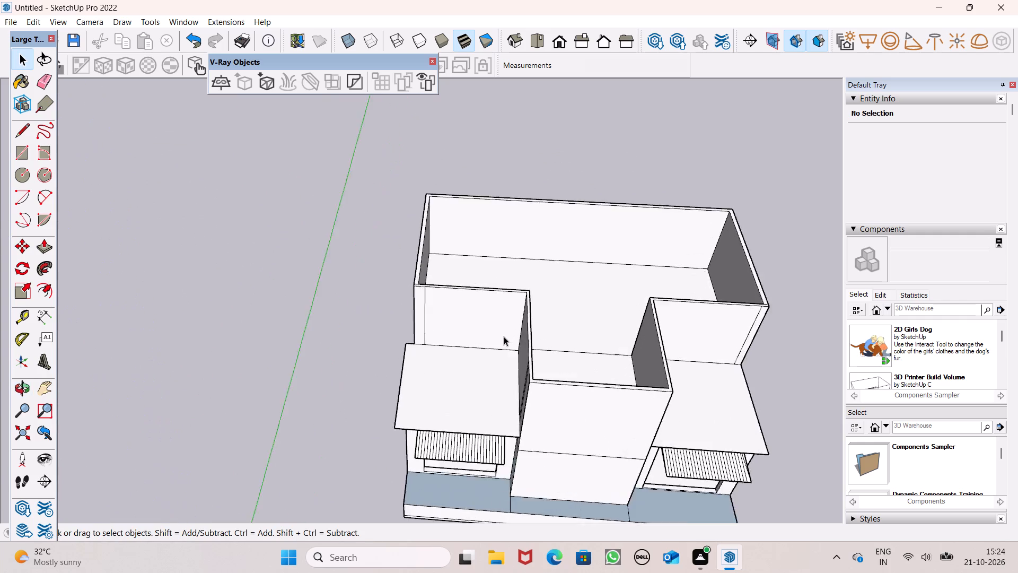
scroll(504, 336, "up", 4)
left_click(42, 250)
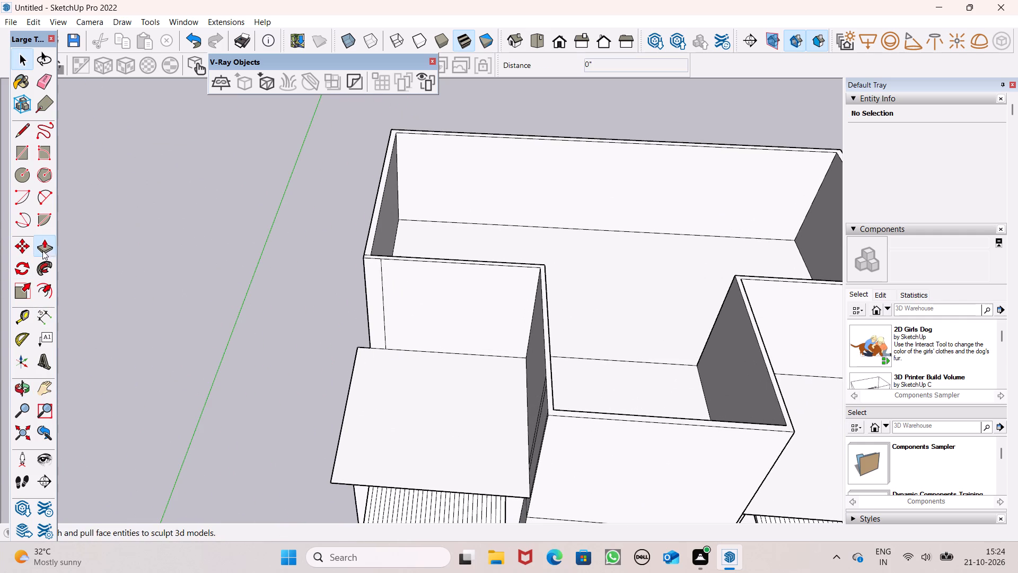
scroll(375, 295, "up", 3)
left_click_drag(379, 304, 381, 308)
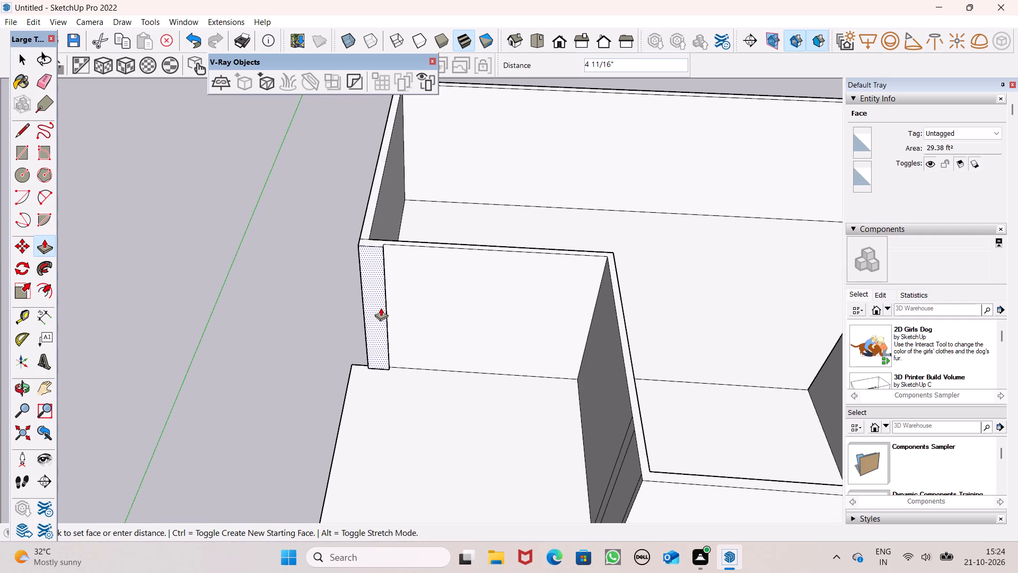
left_click_drag(381, 308, 381, 312)
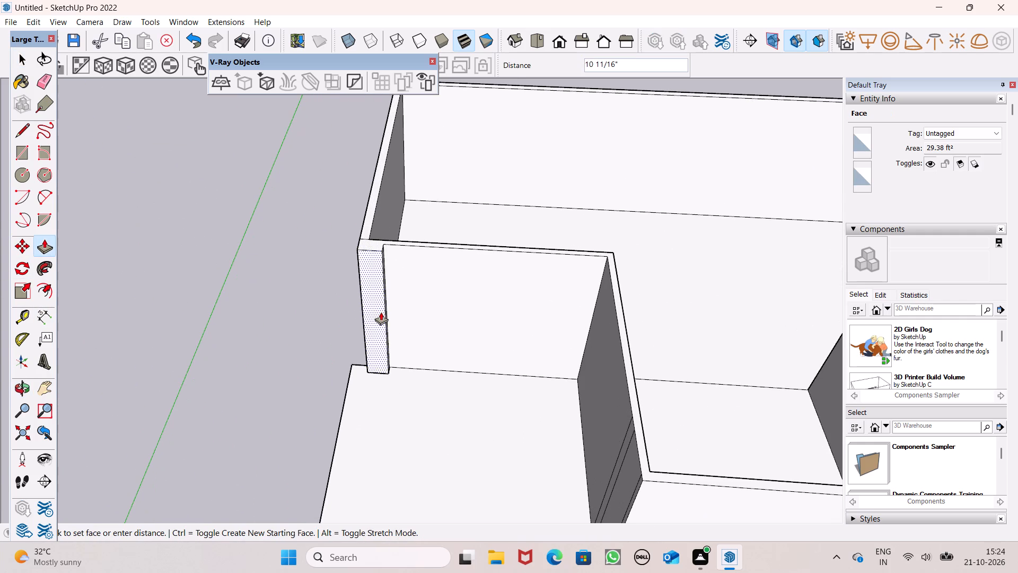
left_click_drag(381, 312, 381, 318)
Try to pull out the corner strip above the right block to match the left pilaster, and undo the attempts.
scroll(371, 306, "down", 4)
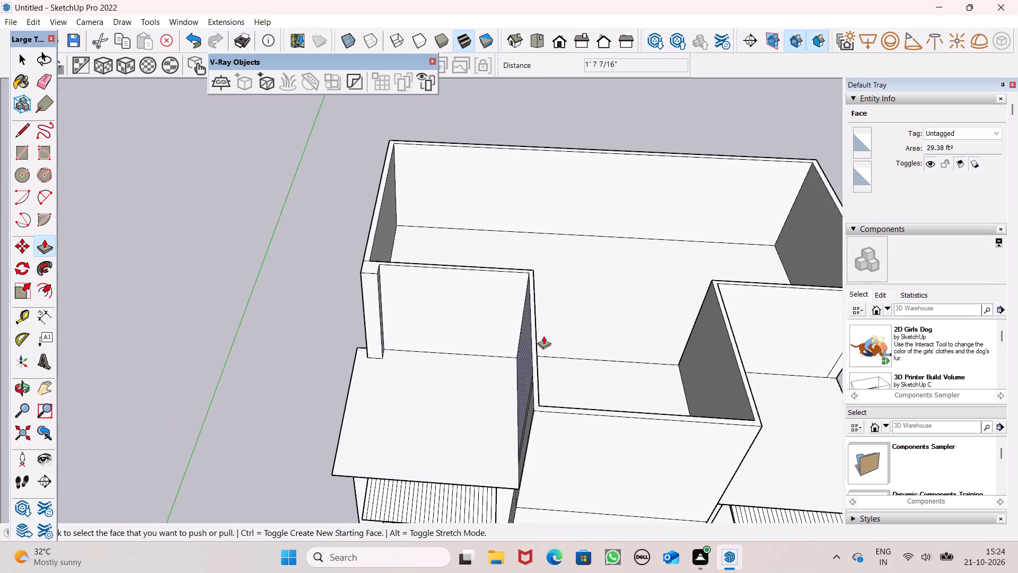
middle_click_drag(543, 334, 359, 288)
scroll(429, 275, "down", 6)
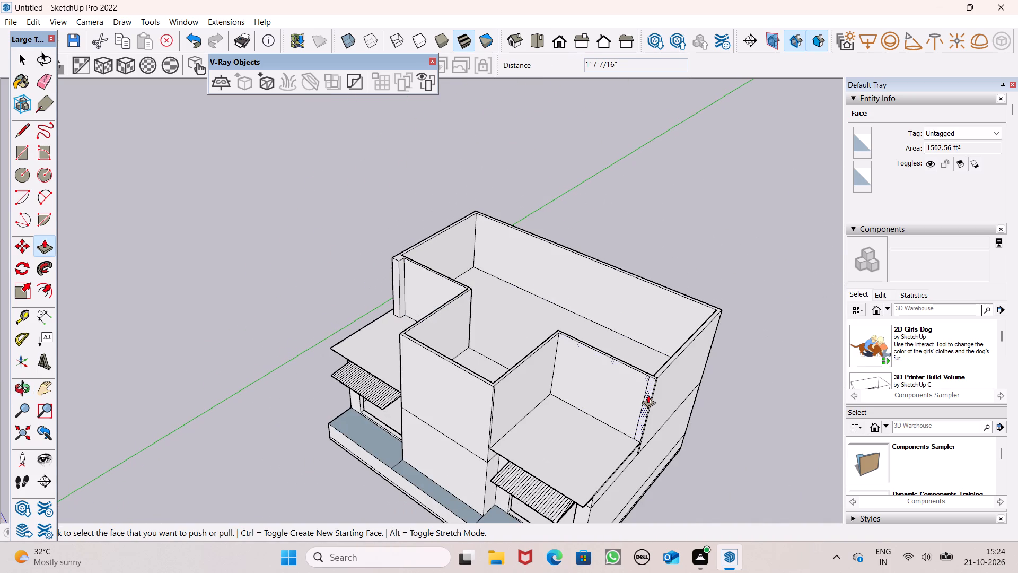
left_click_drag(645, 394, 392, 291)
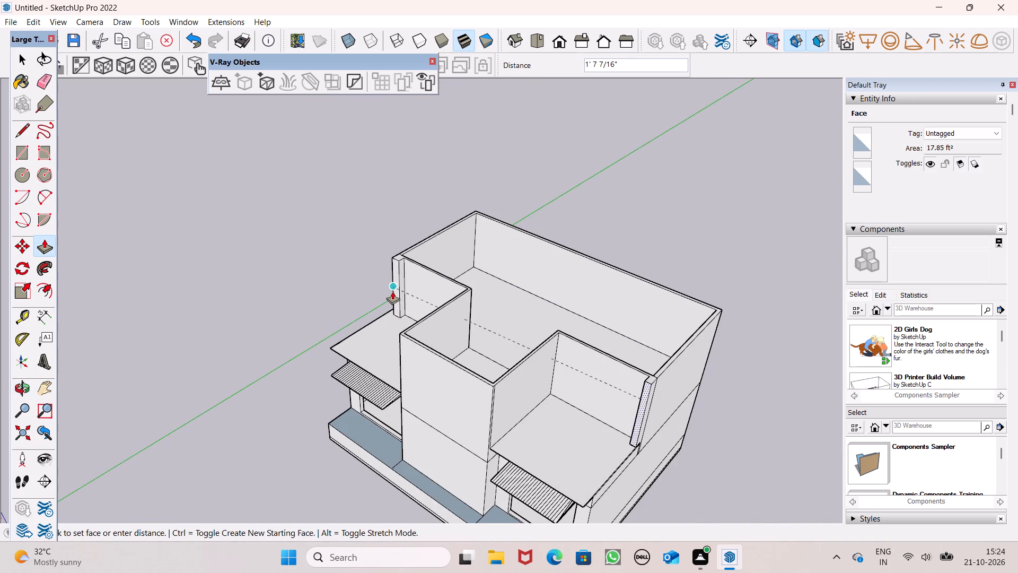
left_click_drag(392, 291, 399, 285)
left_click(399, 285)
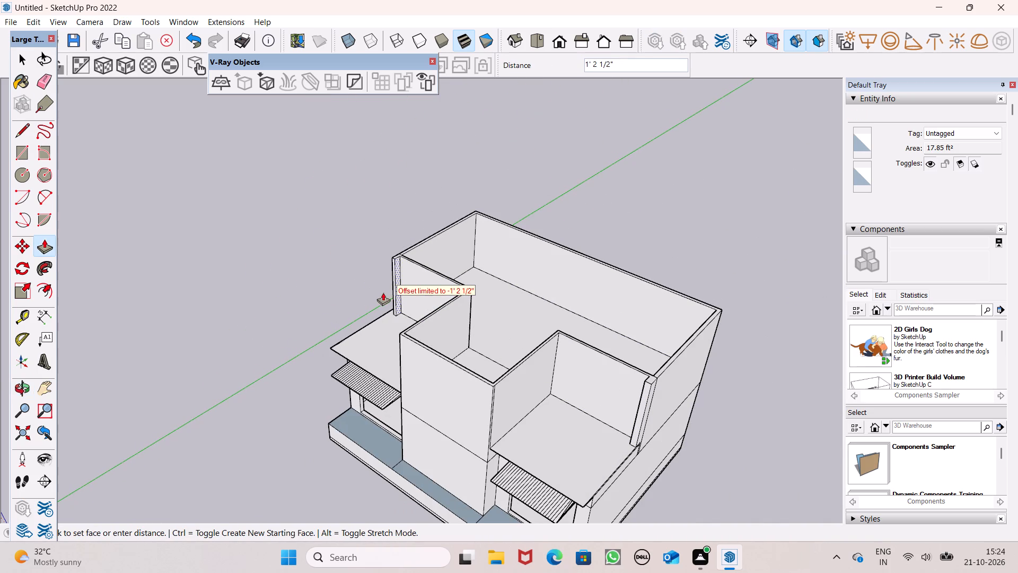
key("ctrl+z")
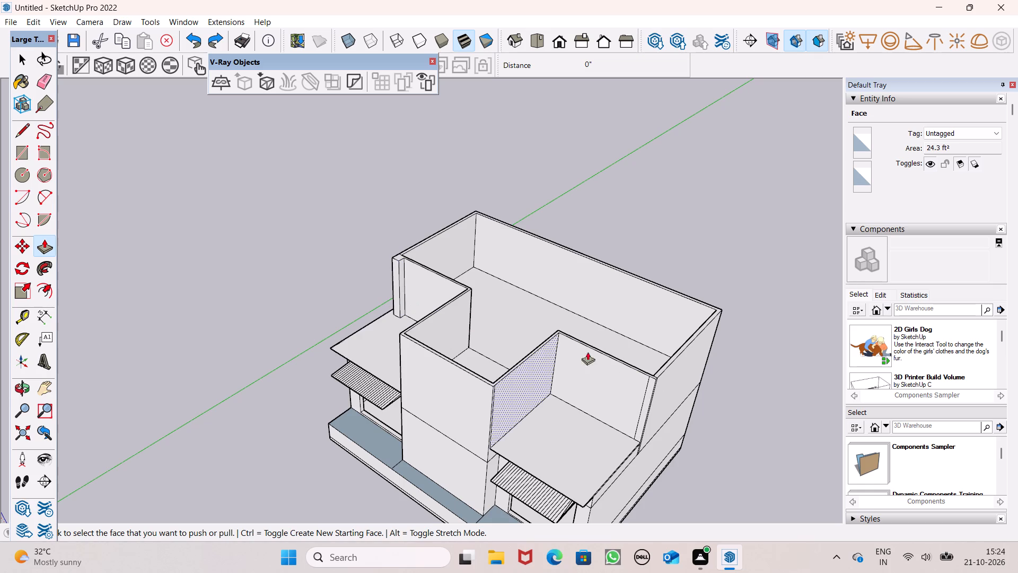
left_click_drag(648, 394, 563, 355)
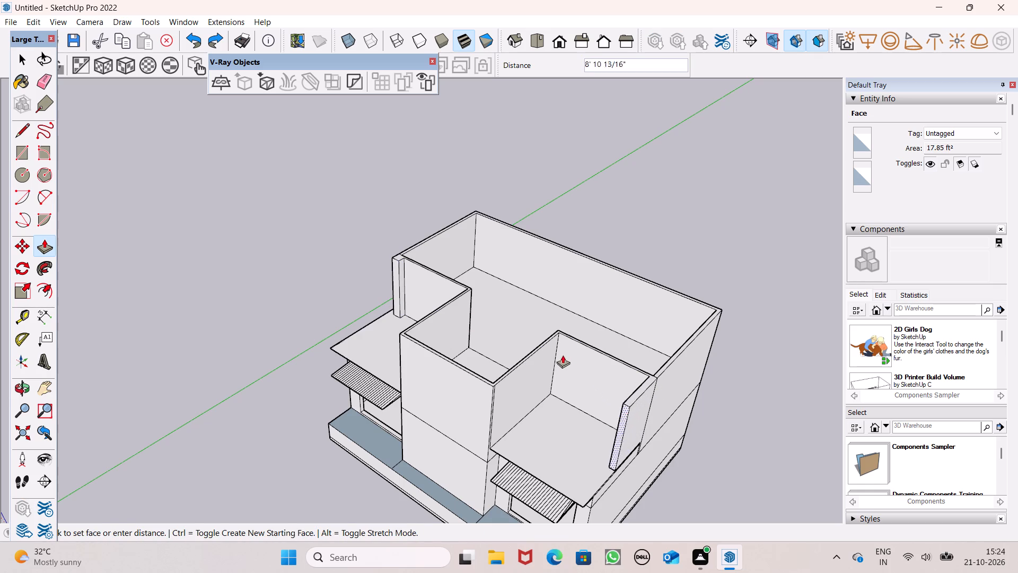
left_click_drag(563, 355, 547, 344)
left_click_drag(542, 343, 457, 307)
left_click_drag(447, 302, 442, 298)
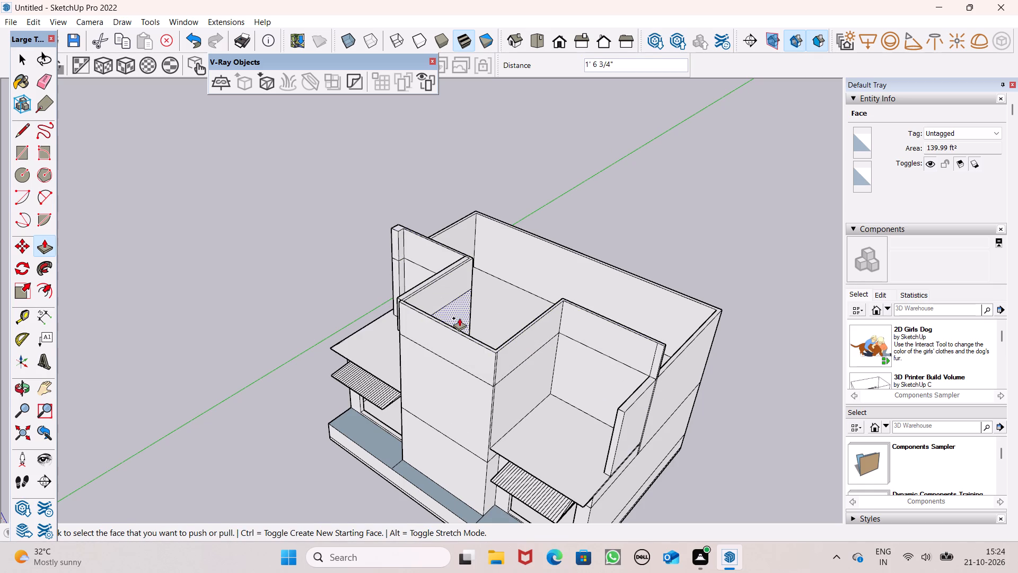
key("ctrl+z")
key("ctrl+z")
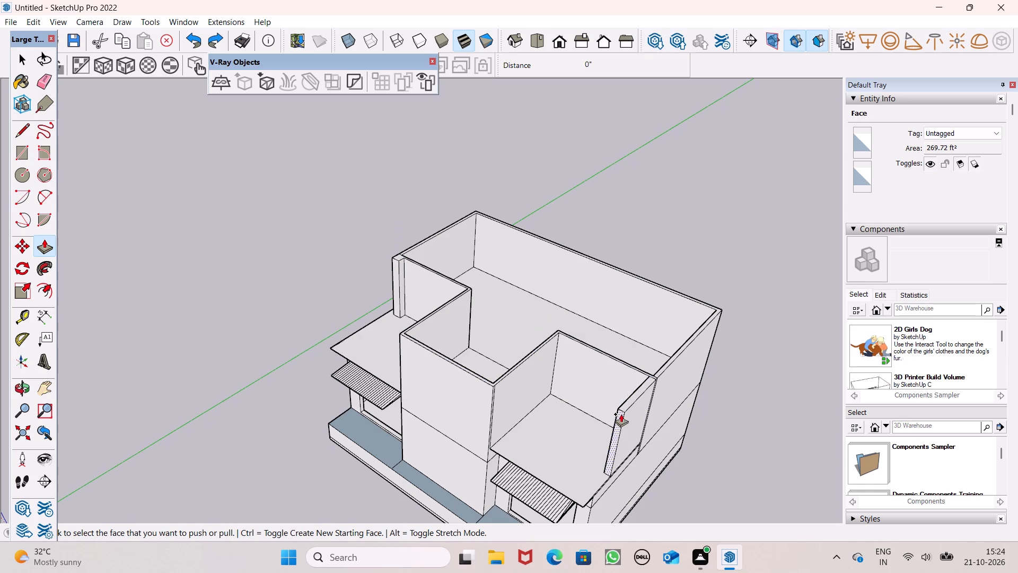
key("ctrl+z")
Push/Pull the corner strip of the upper wall above the right block outward by 1' 7 7/16", matching the left pilaster.
left_click_drag(640, 416, 564, 384)
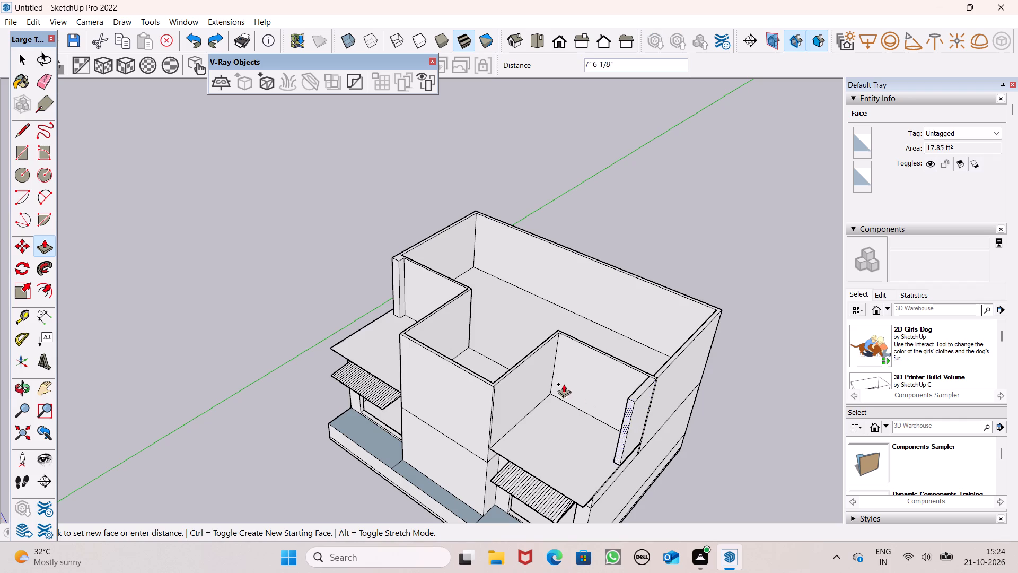
left_click_drag(564, 384, 404, 280)
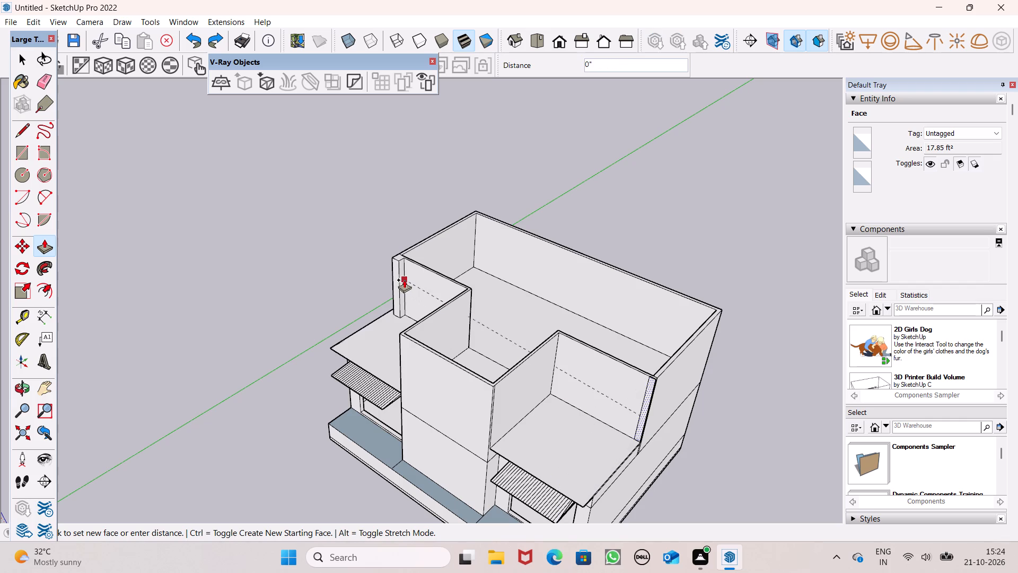
left_click_drag(404, 280, 400, 279)
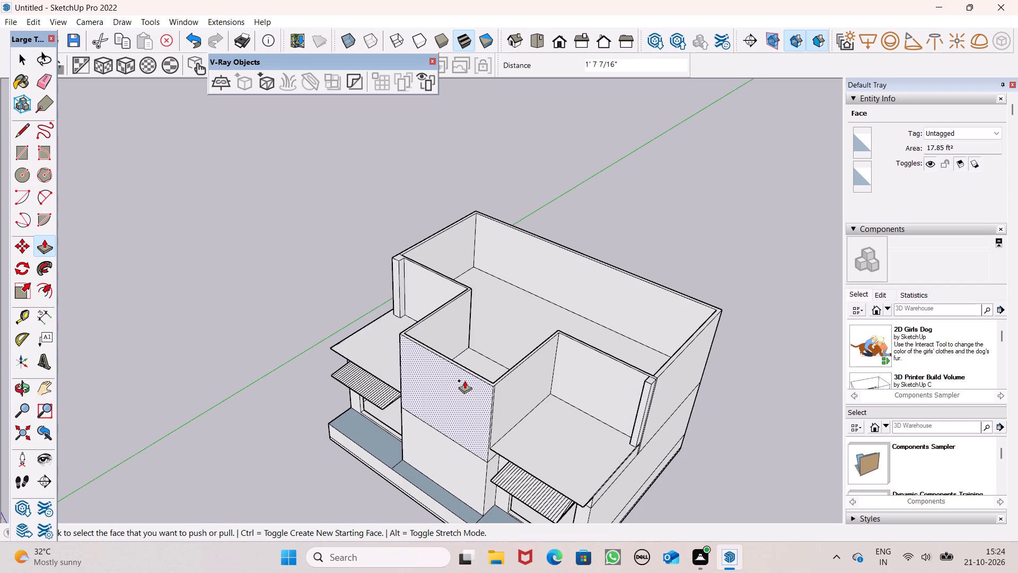
key("space")
Draw a three-sided opening outline about 11' 4" tall on the upper wall above the left block, starting and ending at the roof line.
scroll(391, 379, "up", 1)
middle_click_drag(390, 379, 556, 332)
scroll(556, 338, "down", 1)
middle_click_drag(540, 350, 575, 294)
scroll(413, 314, "up", 5)
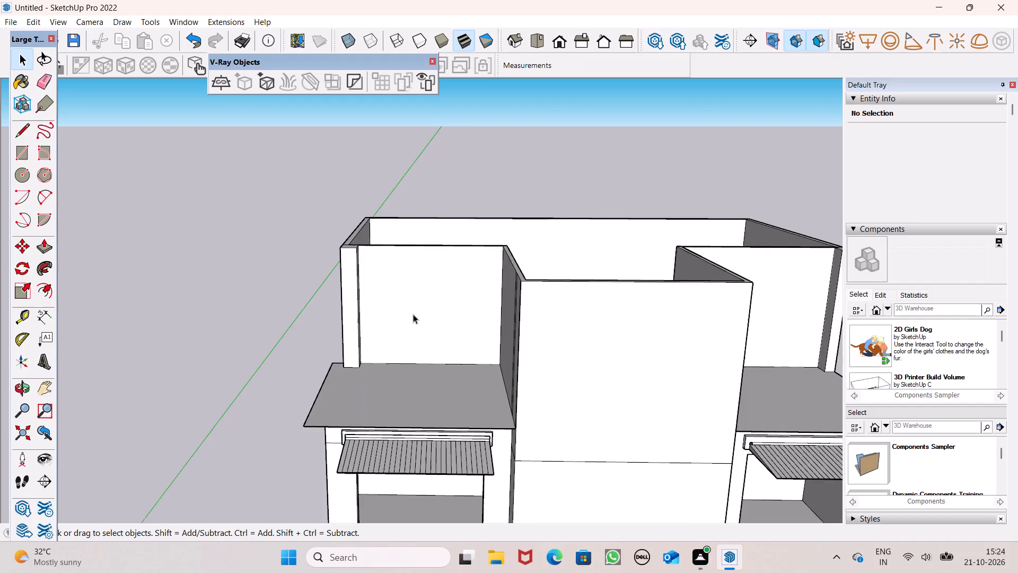
scroll(413, 314, "up", 1)
middle_click_drag(420, 327, 472, 310)
scroll(472, 312, "up", 3)
scroll(478, 324, "down", 3)
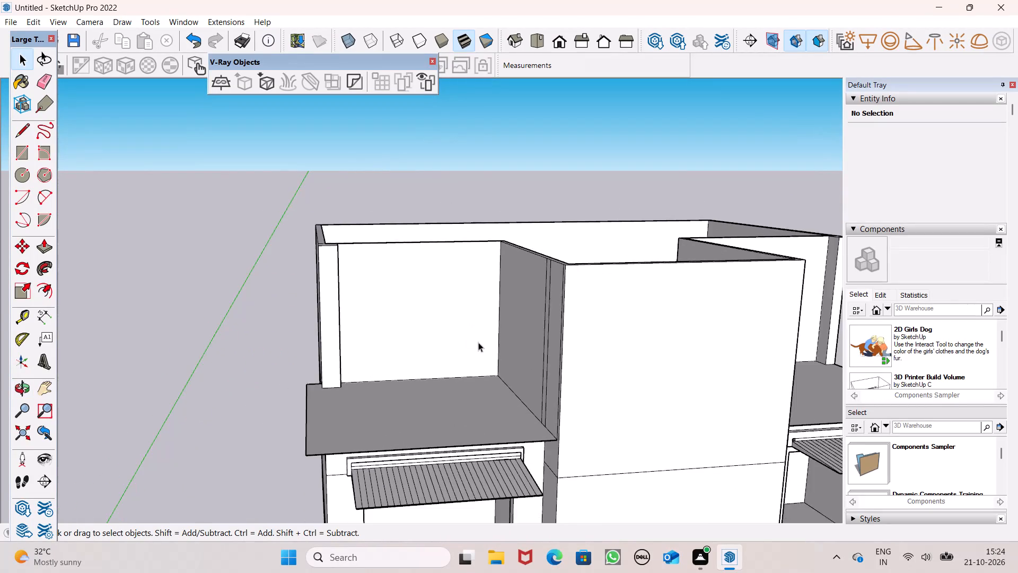
middle_click_drag(478, 342, 427, 366)
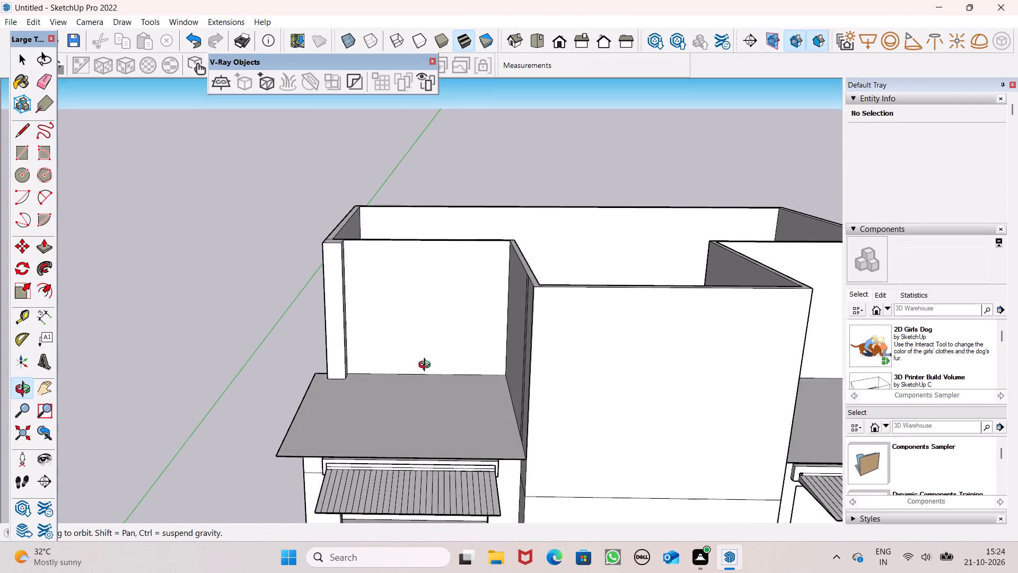
middle_click_drag(427, 366, 426, 350)
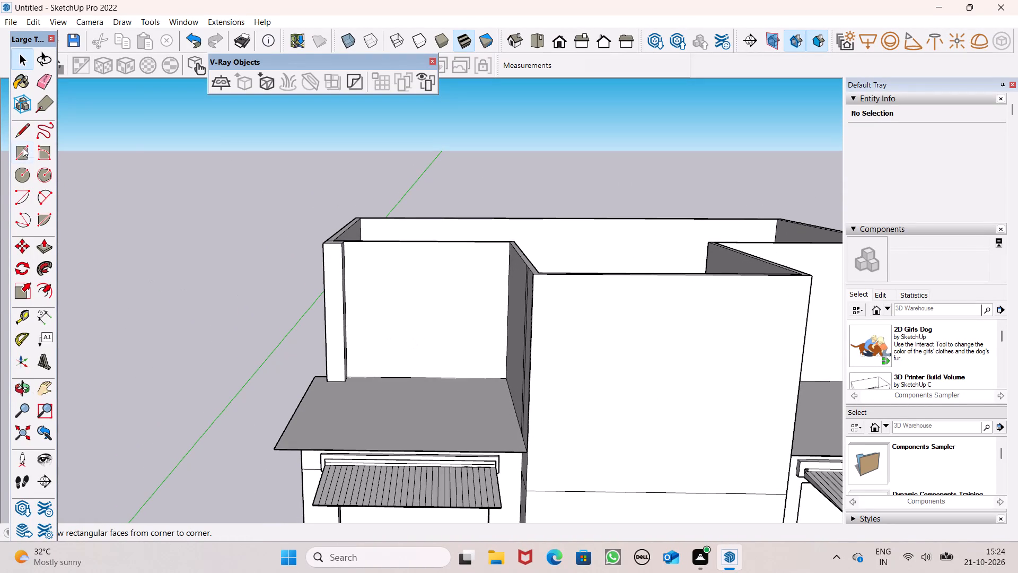
left_click(28, 123)
scroll(531, 293, "up", 2)
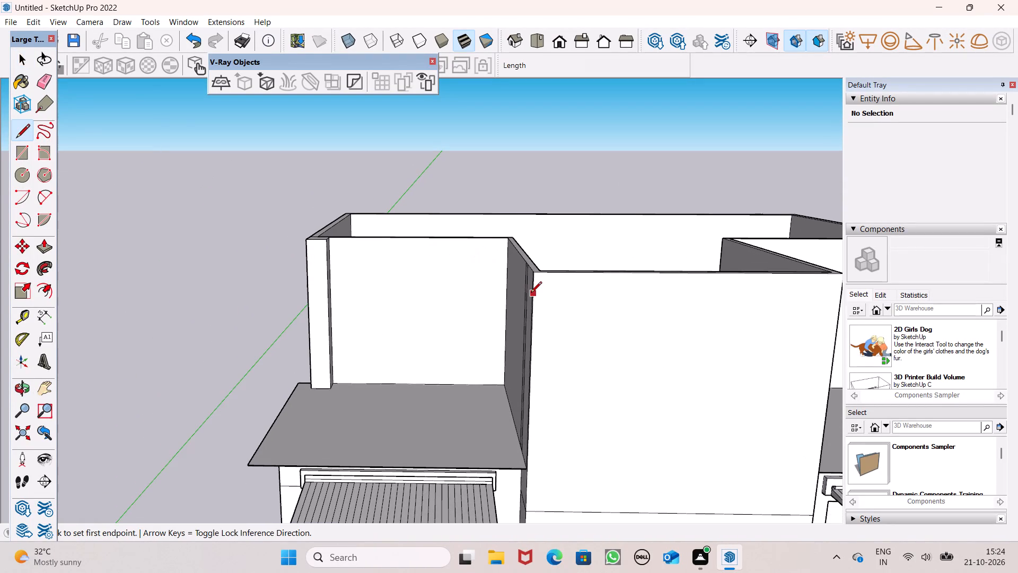
scroll(426, 325, "up", 1)
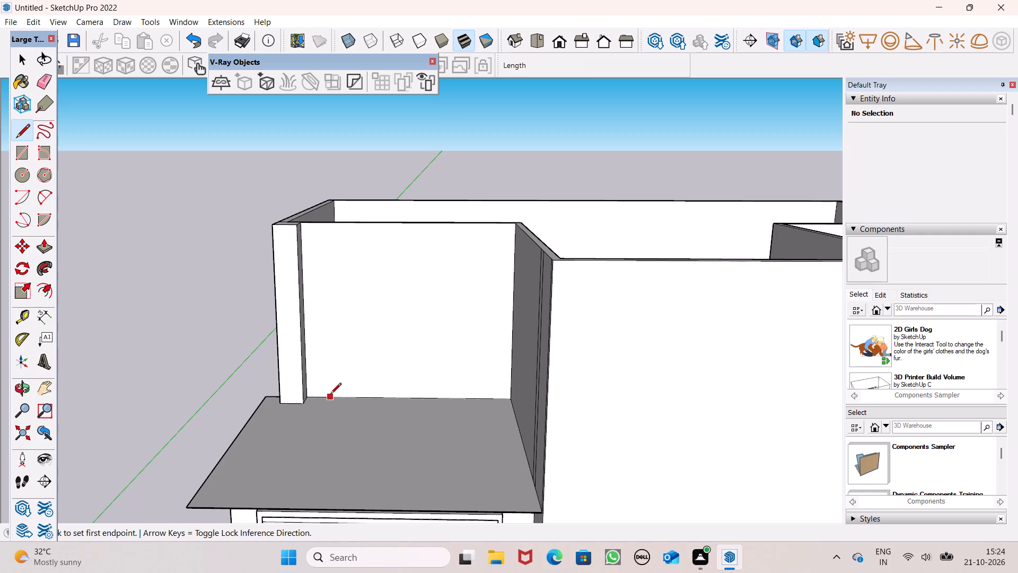
left_click(330, 394)
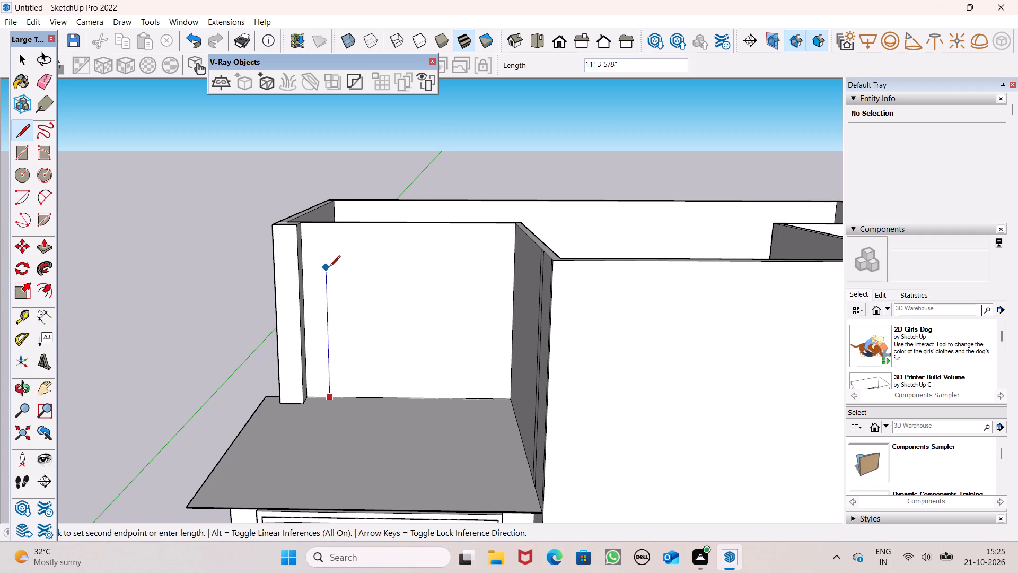
left_click(329, 267)
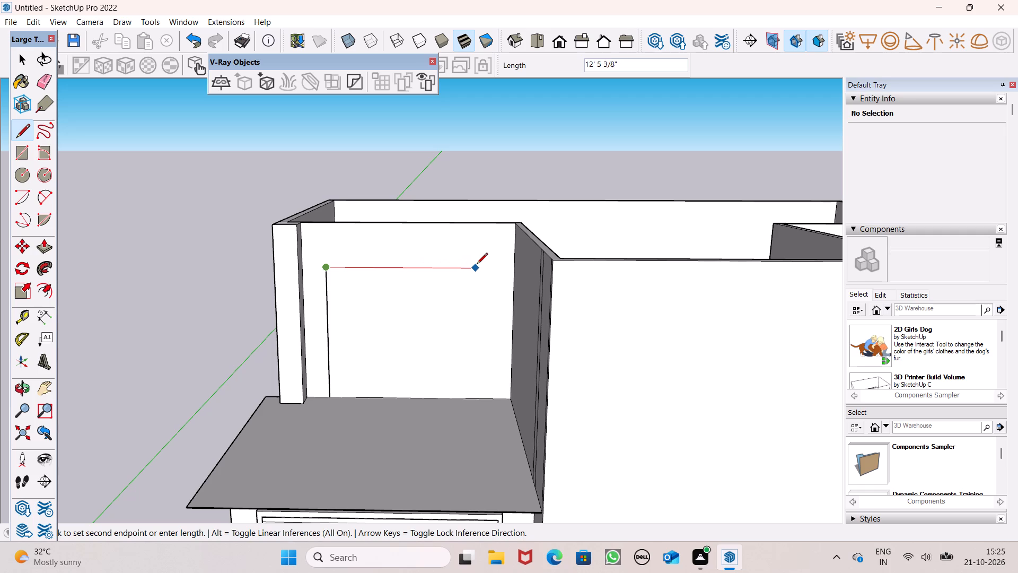
left_click(484, 263)
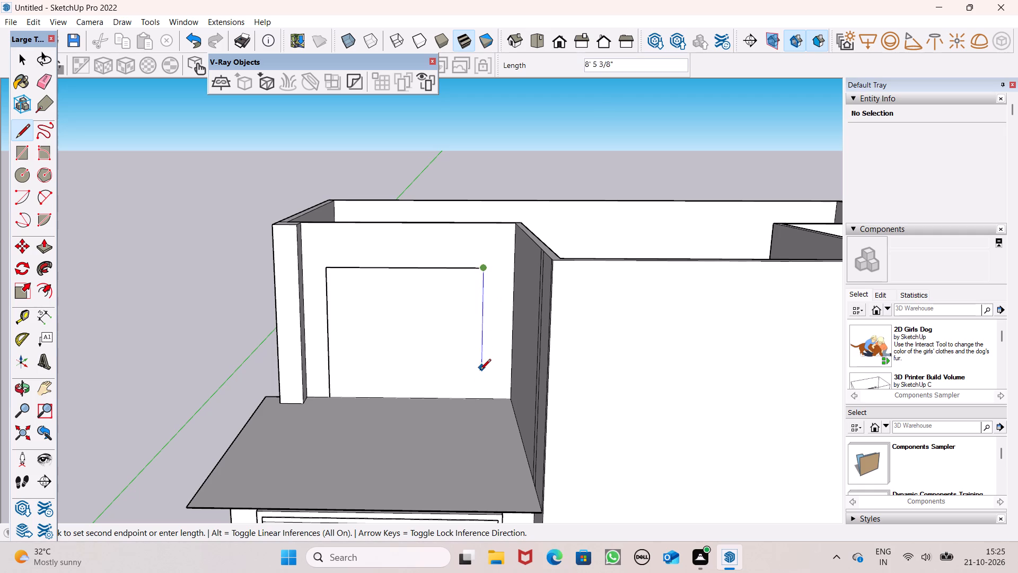
left_click(476, 397)
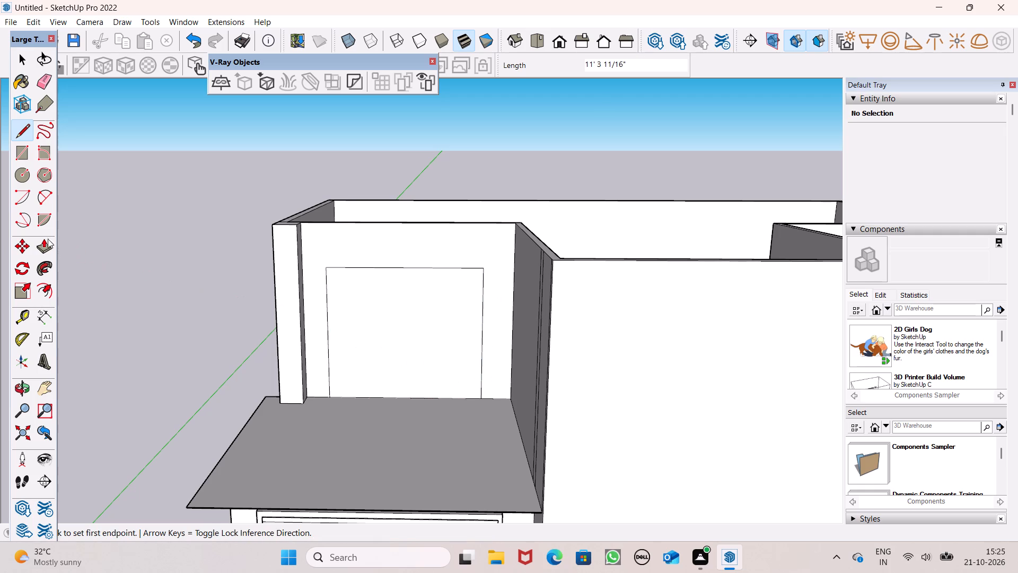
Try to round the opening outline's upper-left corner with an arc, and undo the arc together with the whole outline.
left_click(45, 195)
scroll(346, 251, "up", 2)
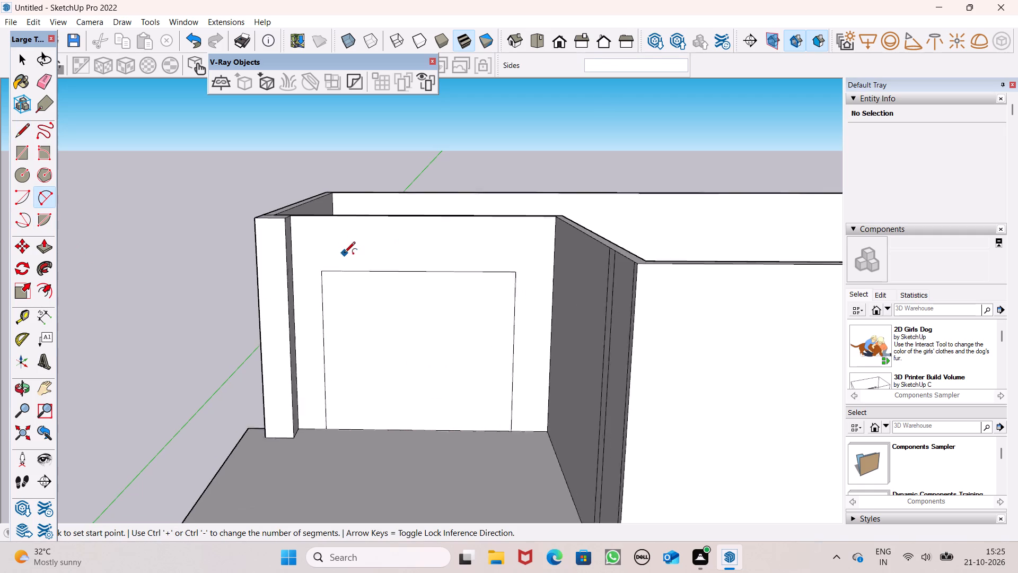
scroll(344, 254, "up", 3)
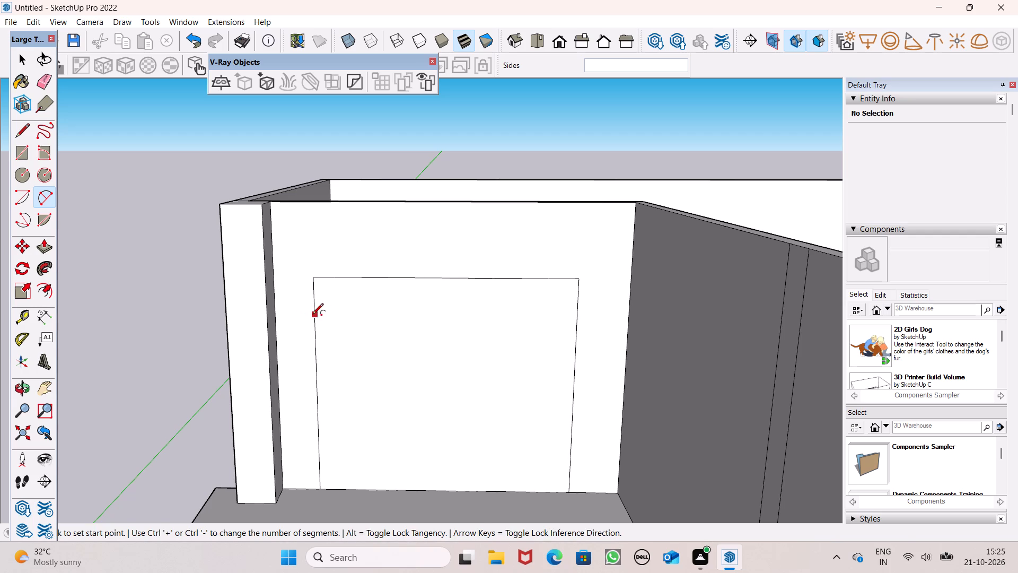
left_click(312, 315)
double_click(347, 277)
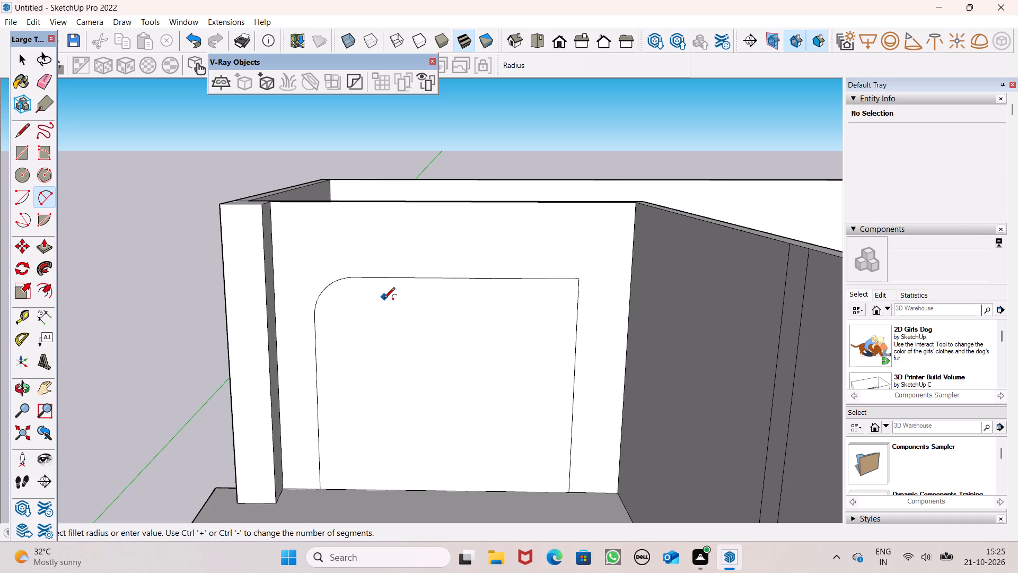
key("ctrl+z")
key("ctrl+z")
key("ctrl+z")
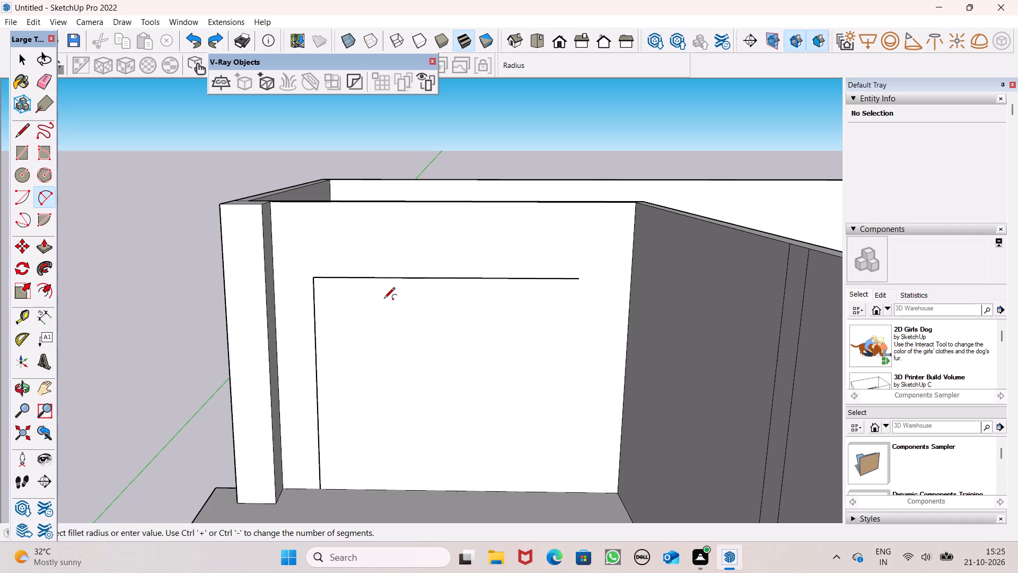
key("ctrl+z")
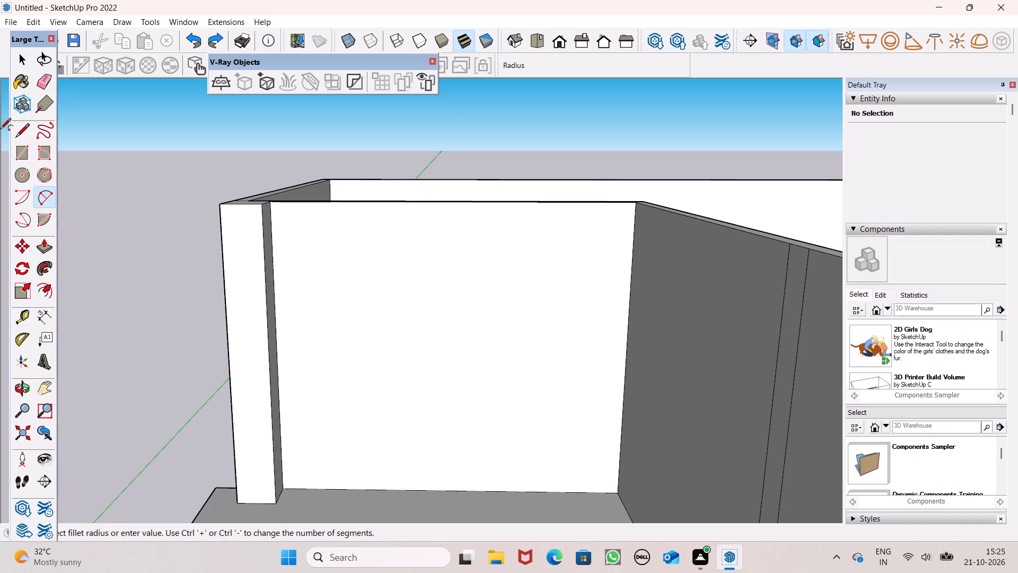
Draw a three-sided opening outline about 13' 7" wide and 12' 9" tall on the upper wall above the left block, starting and ending at the roof line.
left_click(24, 128)
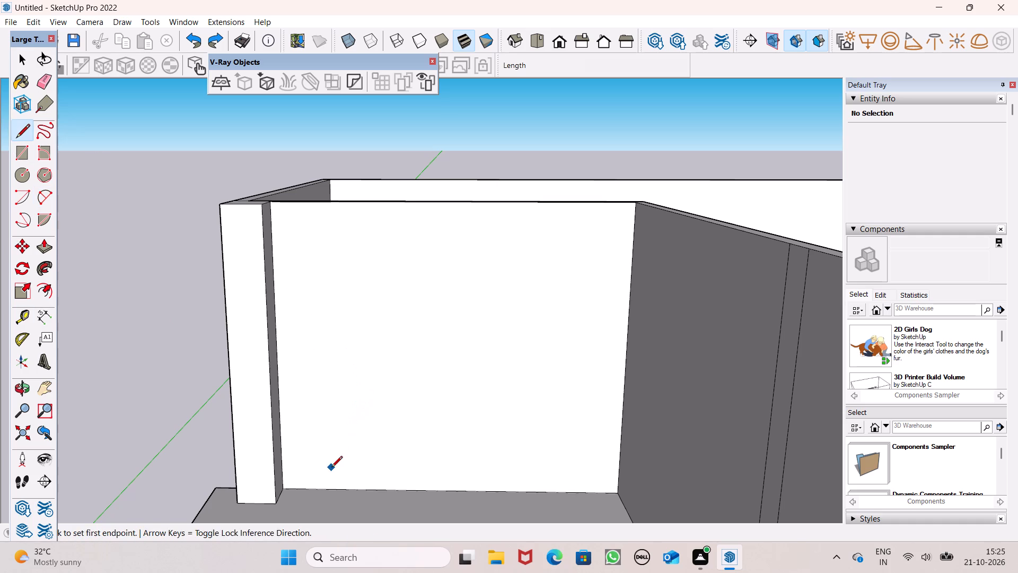
left_click(319, 489)
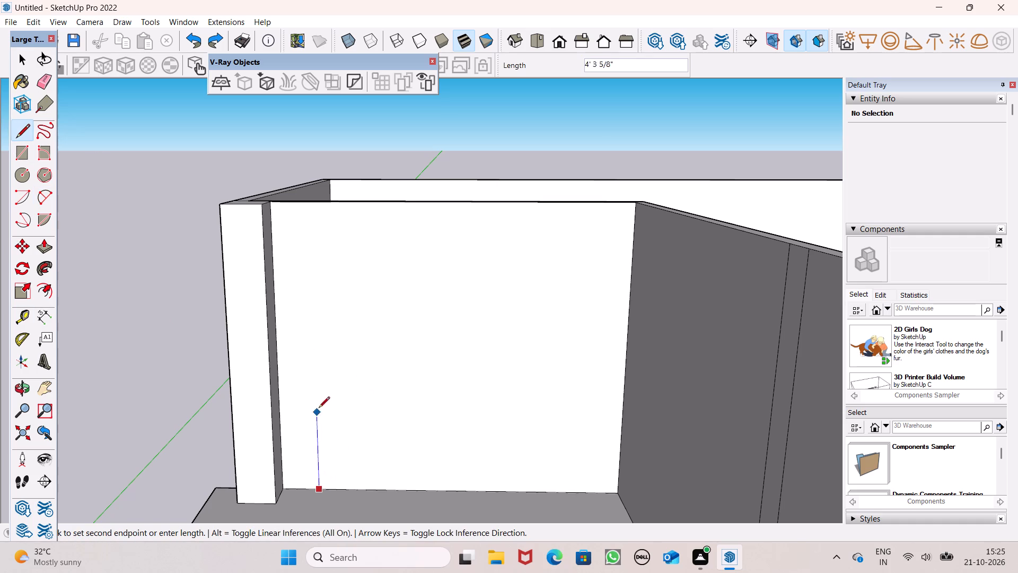
left_click(313, 249)
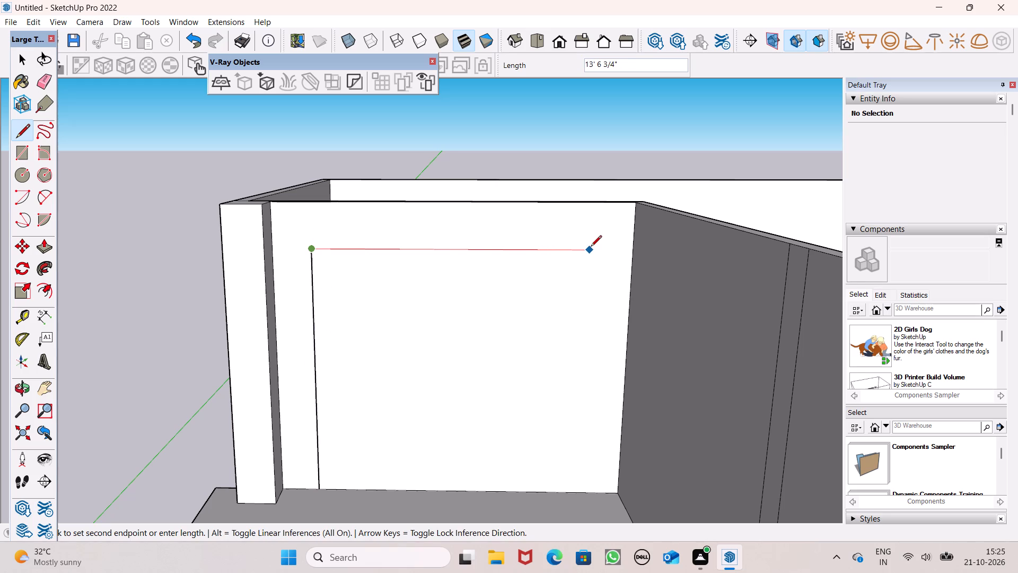
left_click(591, 247)
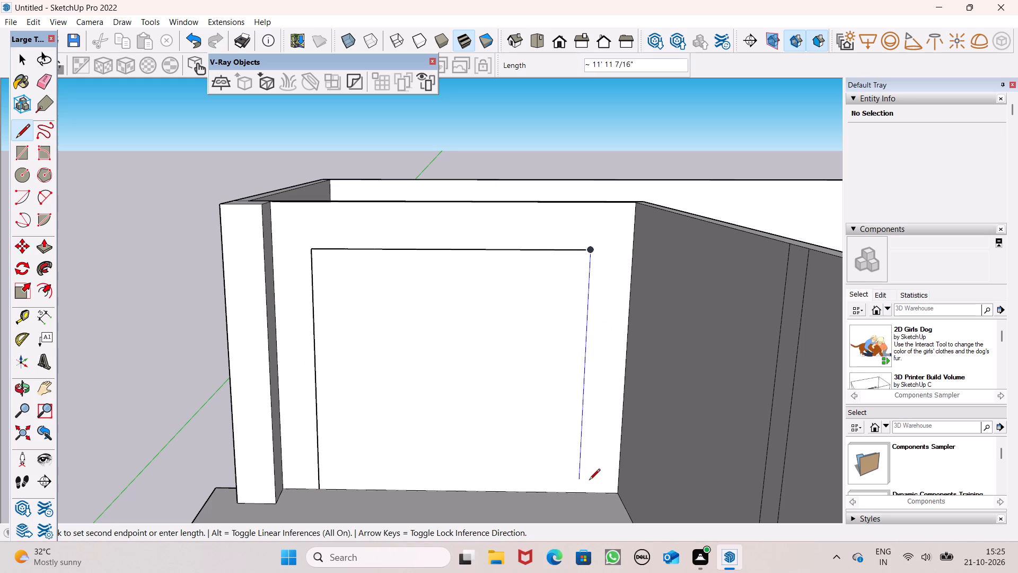
left_click(584, 494)
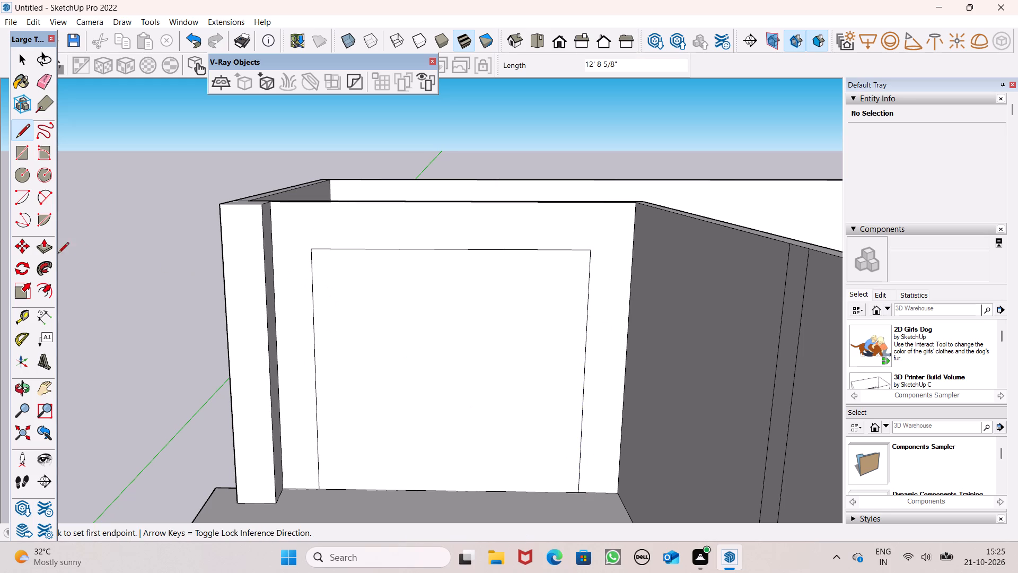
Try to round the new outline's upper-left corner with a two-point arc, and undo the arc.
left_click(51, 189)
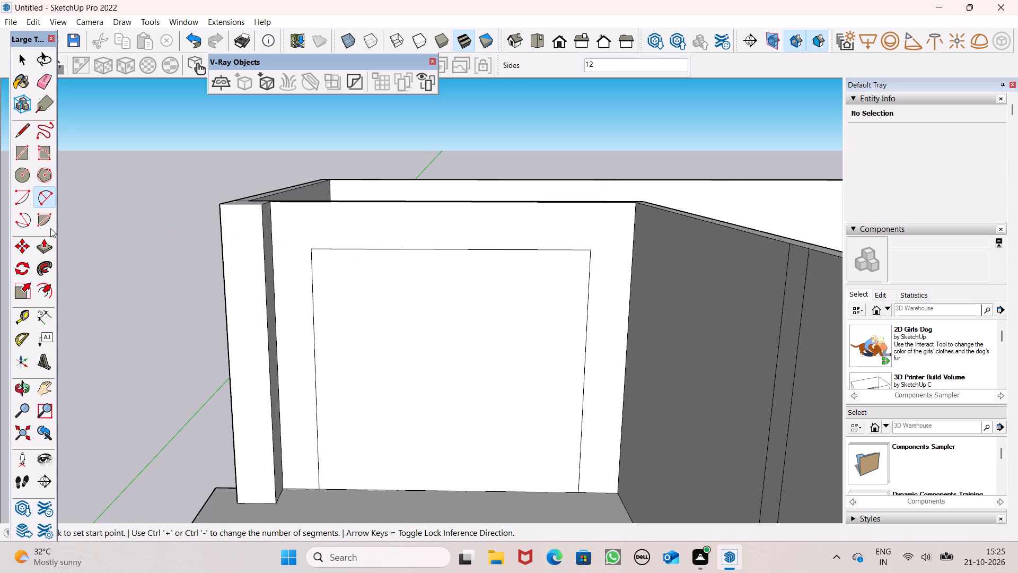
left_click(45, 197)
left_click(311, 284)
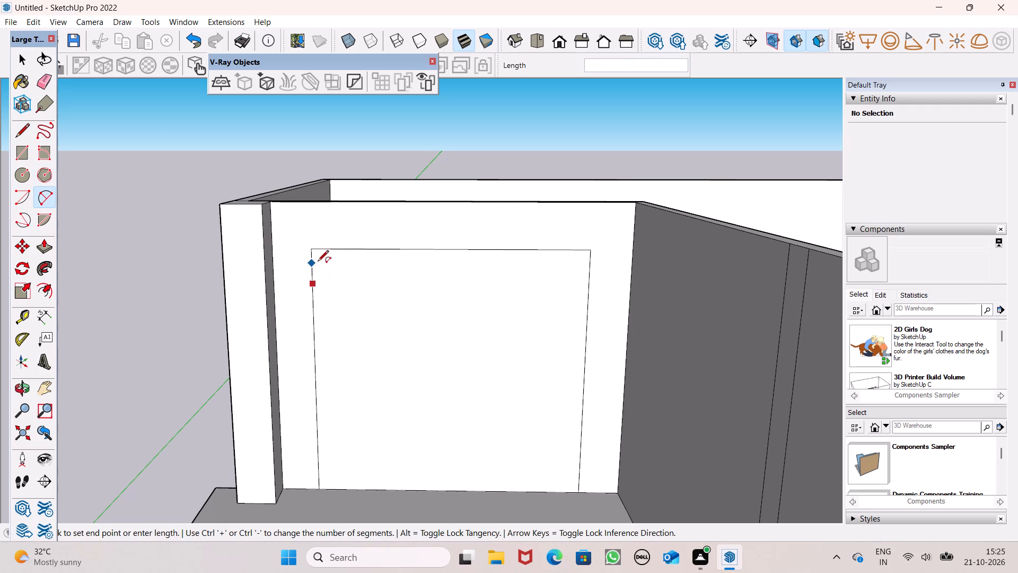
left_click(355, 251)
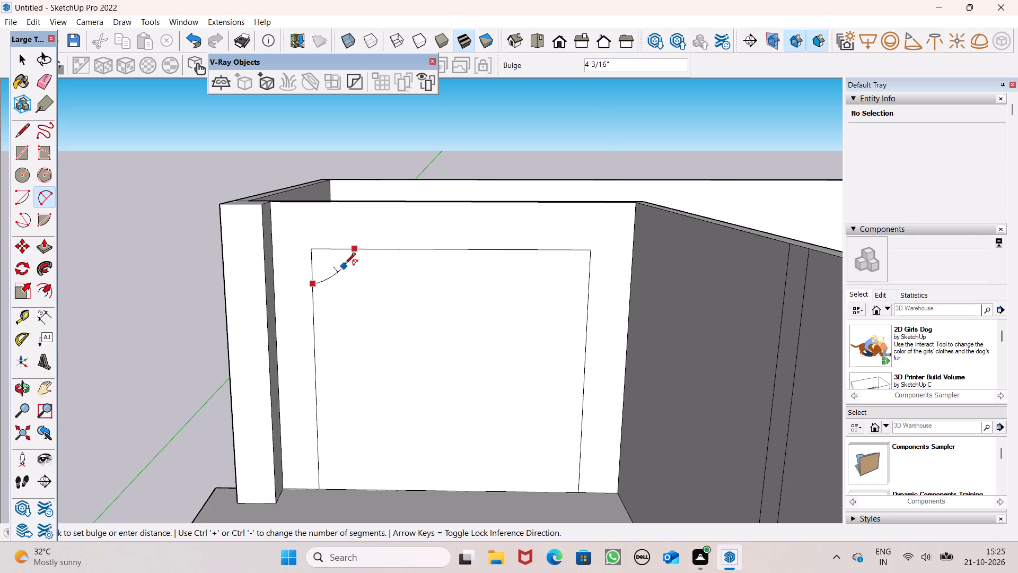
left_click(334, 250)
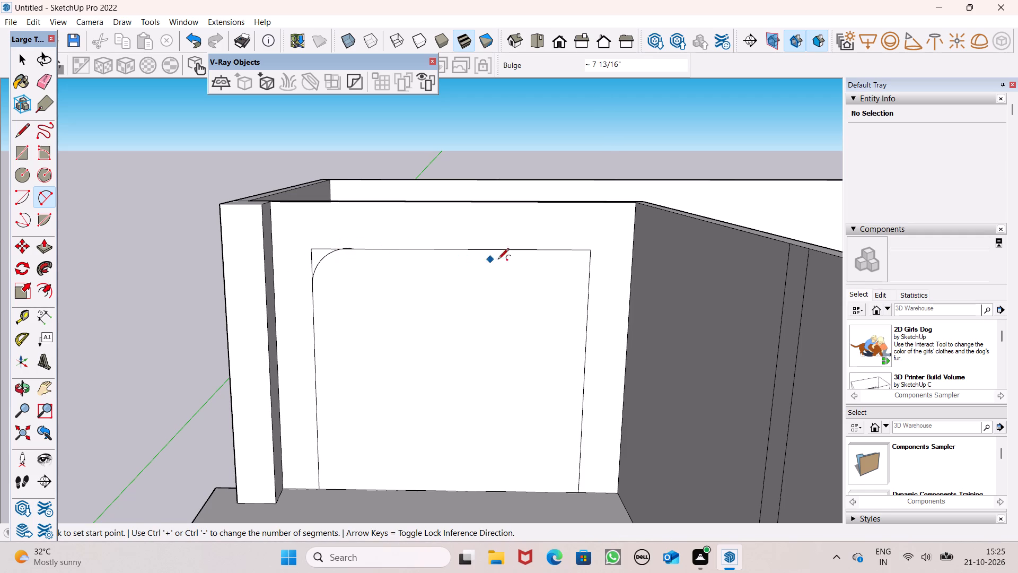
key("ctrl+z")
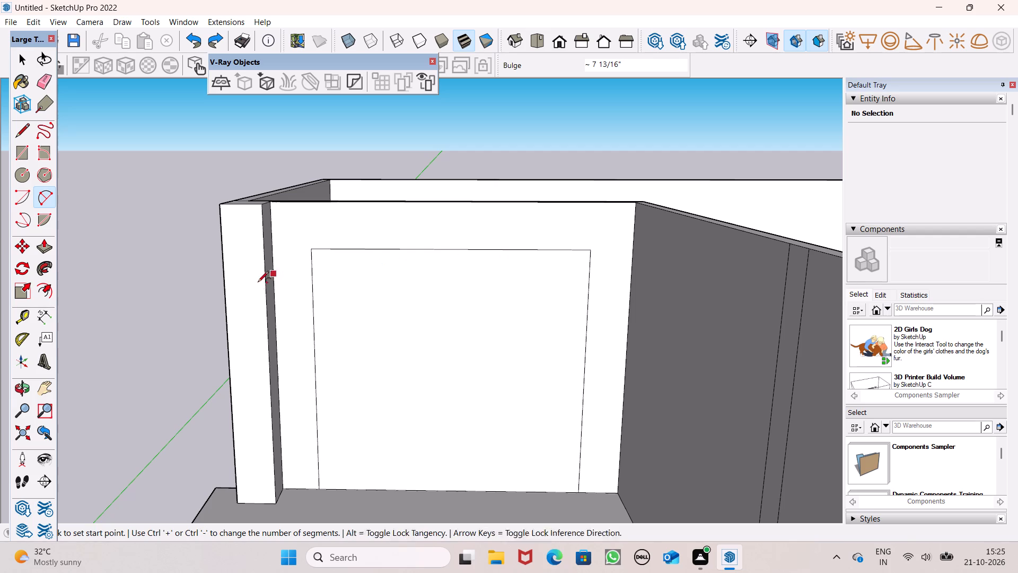
Draw tangent arcs of about 2' 4" radius across both upper corners of the opening outline.
left_click_drag(313, 296, 315, 291)
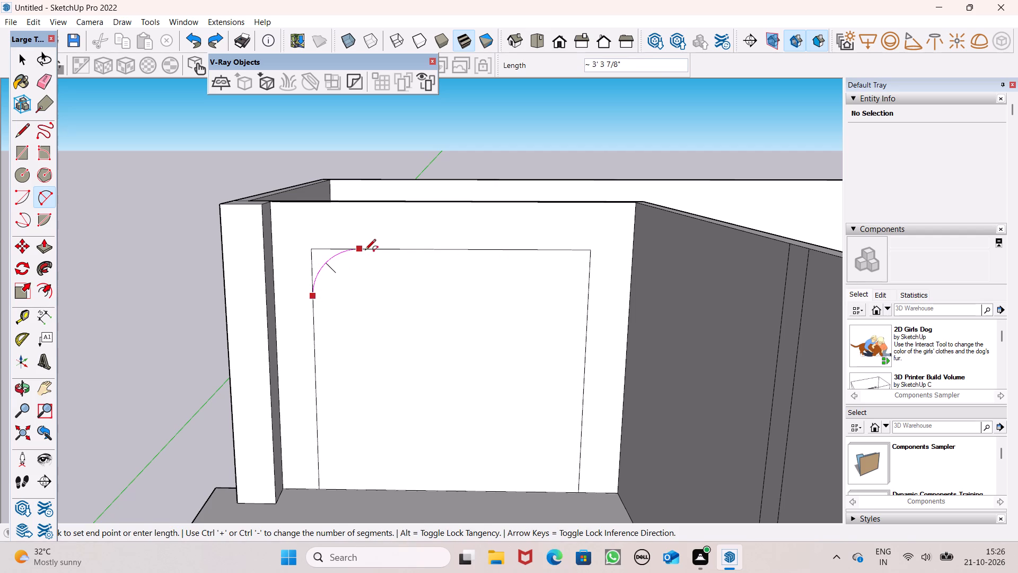
left_click(365, 250)
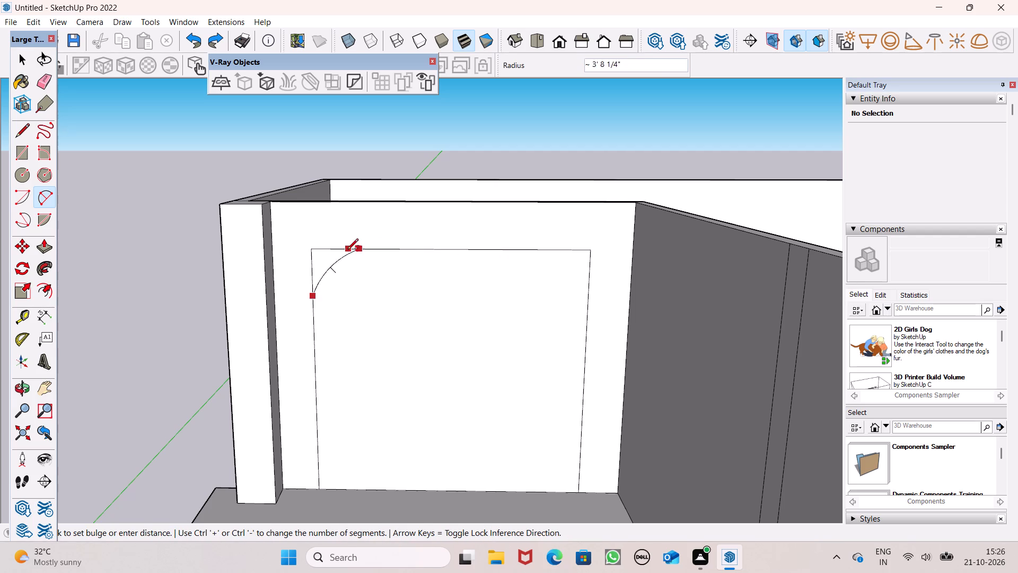
left_click(340, 247)
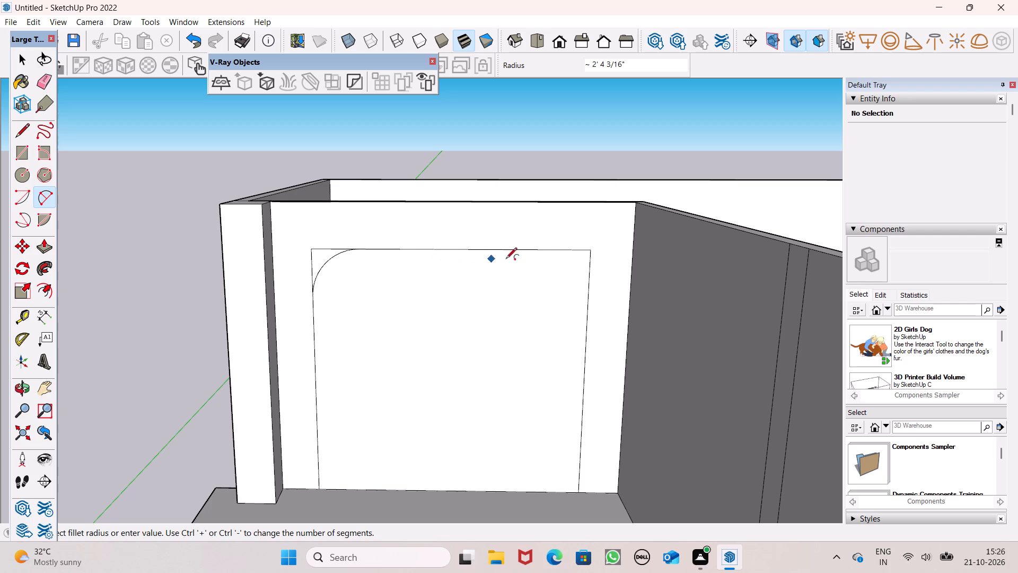
left_click(541, 250)
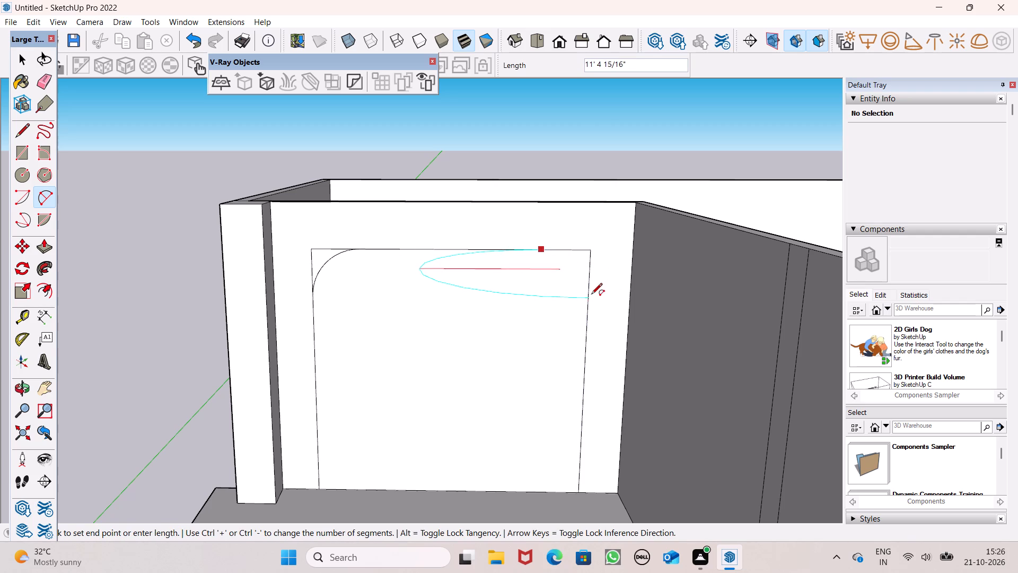
left_click(586, 297)
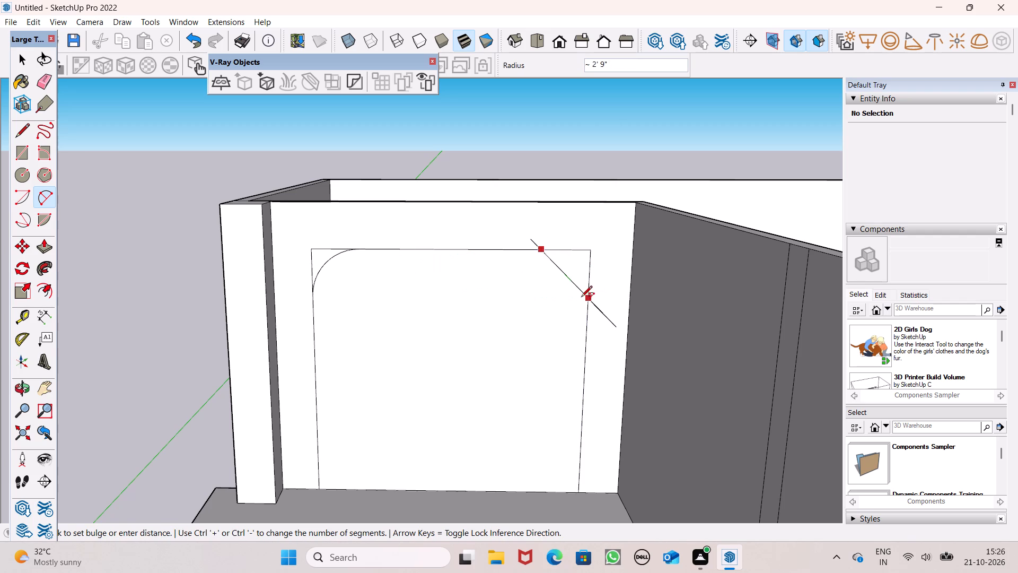
left_click(594, 274)
key("space")
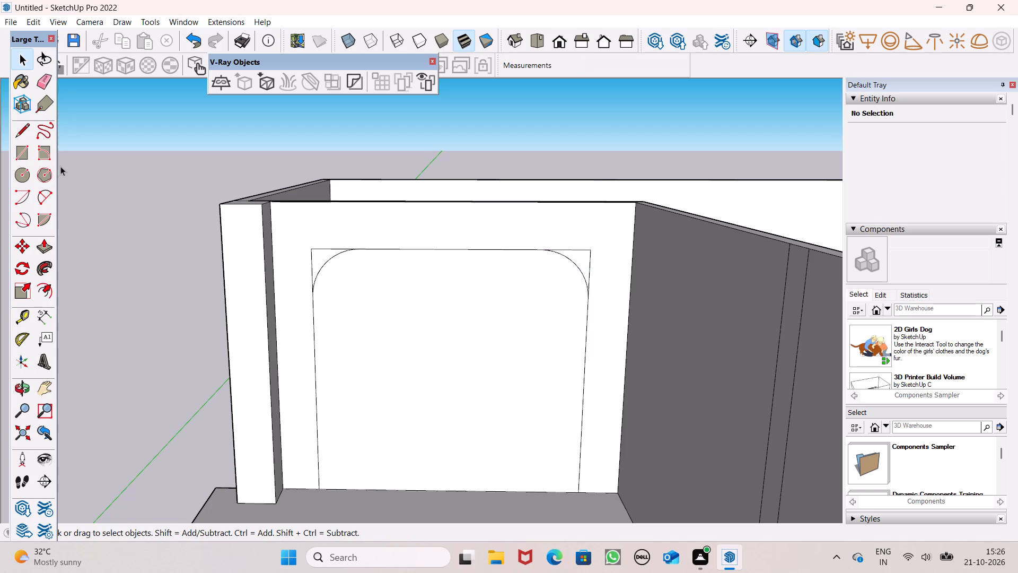
Erase the leftover square corner edges outside both arcs, keeping a closed outline with rounded upper corners.
left_click(43, 89)
left_click_drag(317, 248, 318, 254)
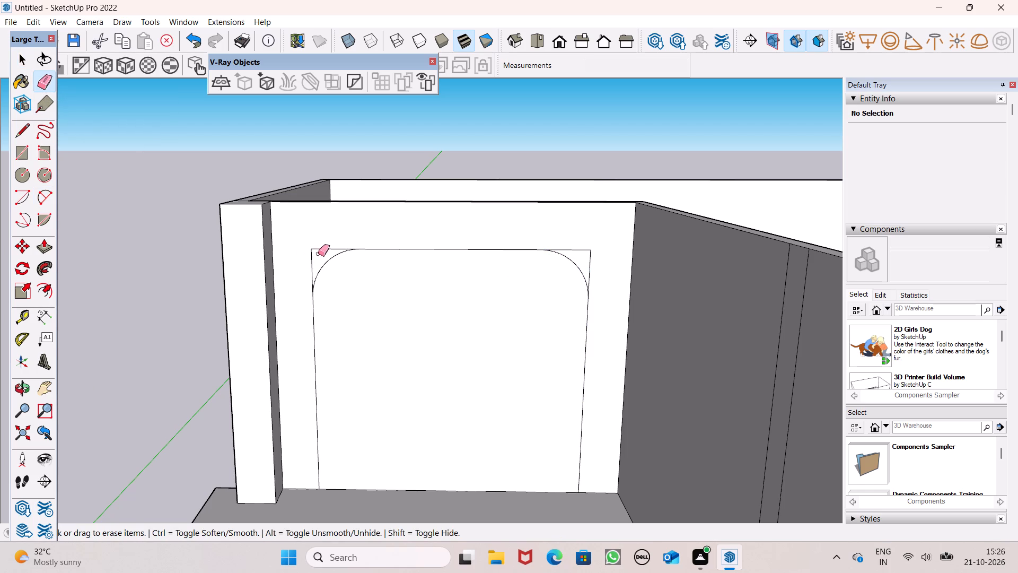
left_click_drag(318, 254, 308, 262)
left_click_drag(562, 250, 585, 263)
left_click(585, 263)
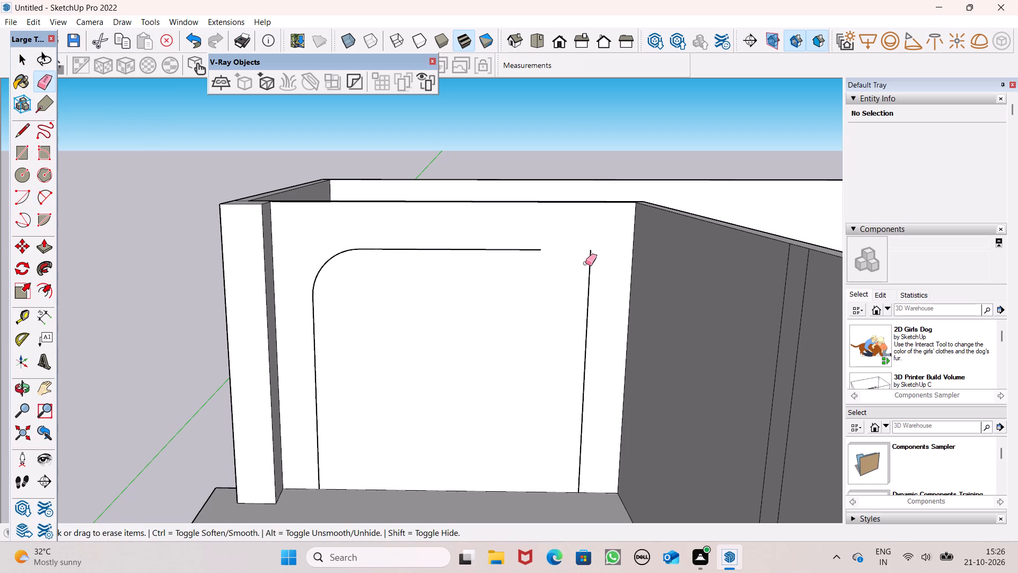
key("ctrl+z")
left_click_drag(575, 249, 595, 259)
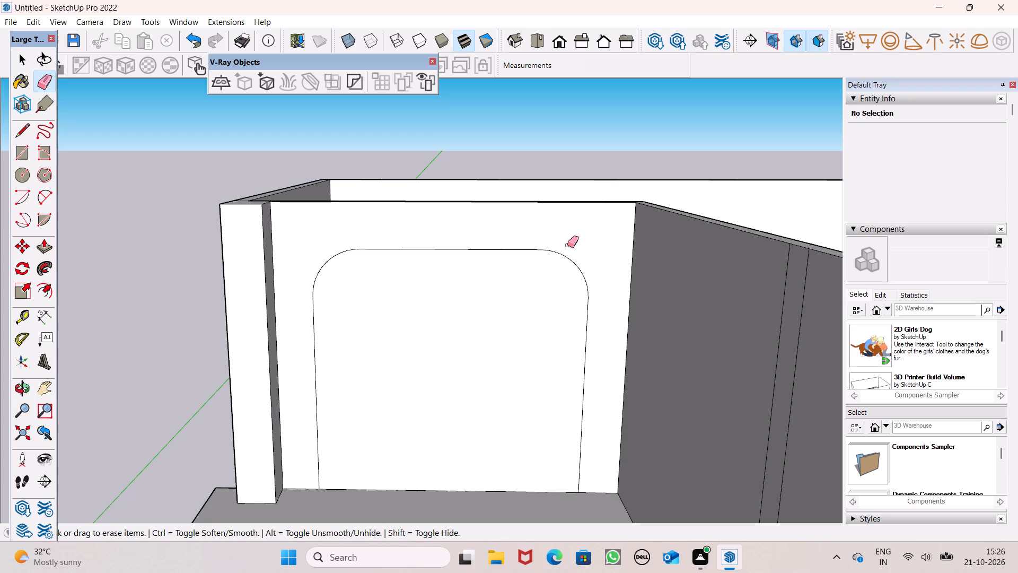
Push/Pull the round-cornered face 6" back through the upper wall to cut the opening above the left block.
scroll(557, 253, "down", 3)
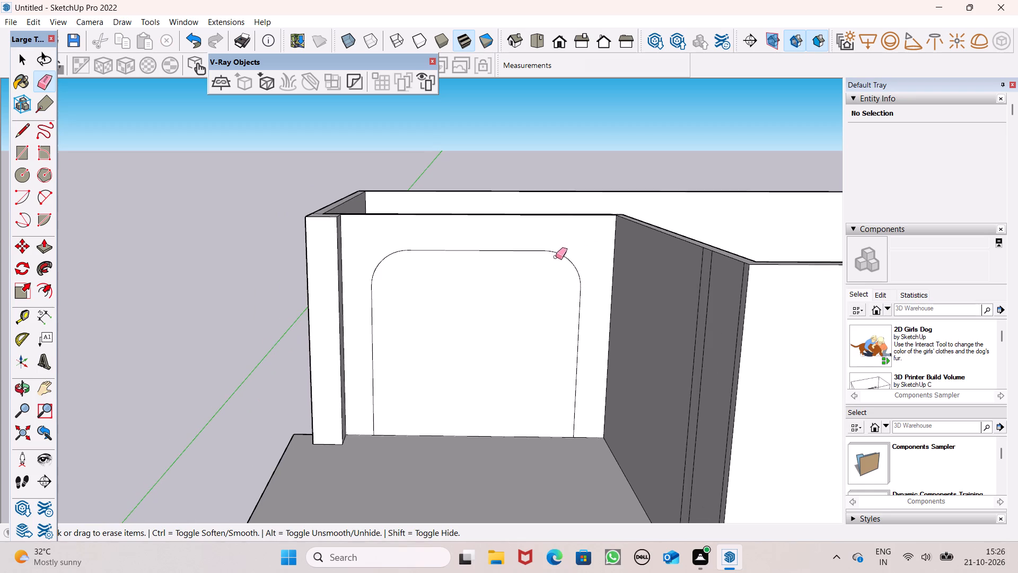
middle_click_drag(540, 283, 533, 444)
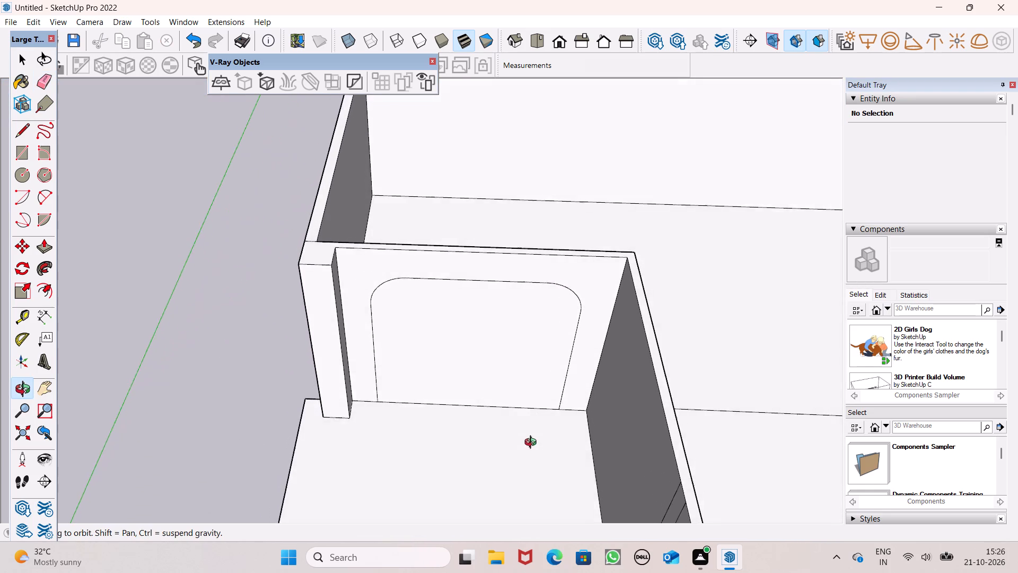
middle_click_drag(533, 444, 537, 459)
scroll(442, 381, "up", 2)
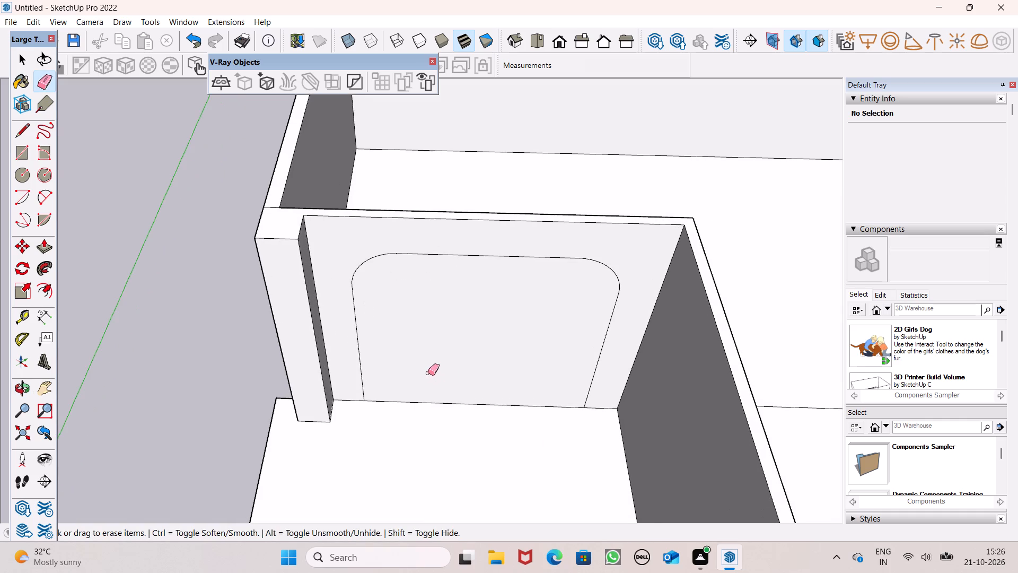
scroll(411, 364, "down", 2)
scroll(470, 398, "up", 1)
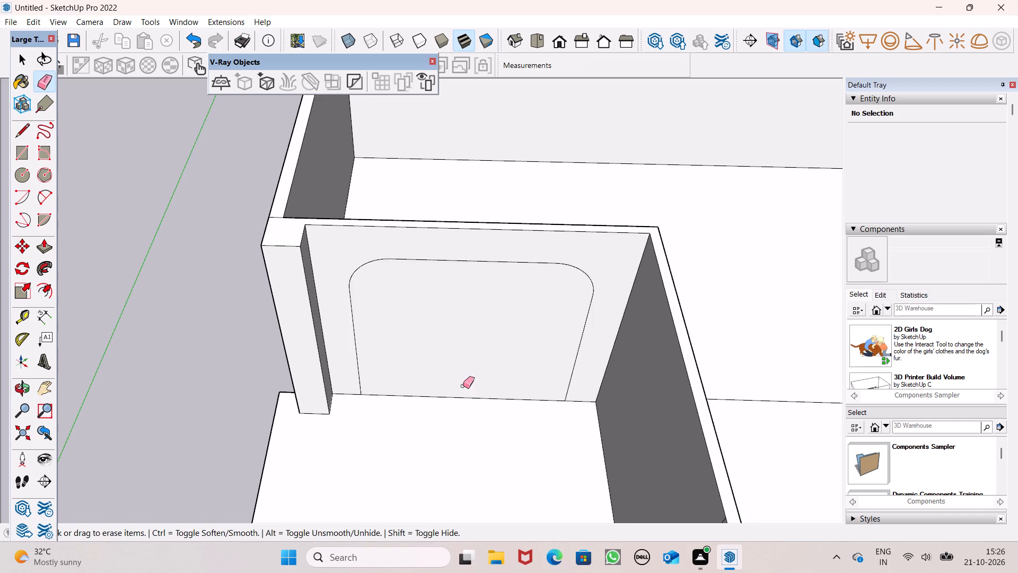
scroll(475, 394, "up", 1)
middle_click_drag(475, 394, 480, 363)
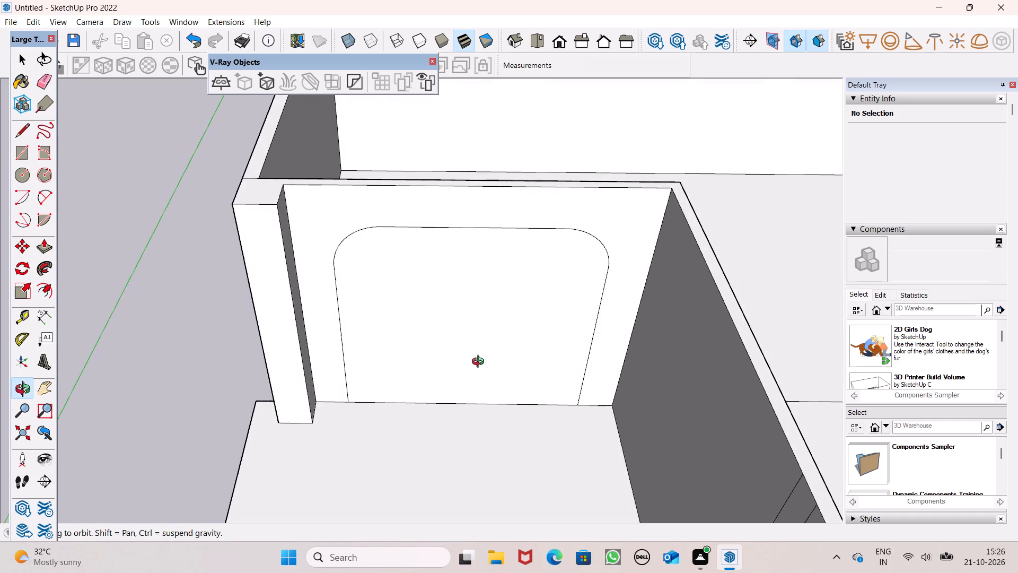
middle_click_drag(480, 363, 479, 361)
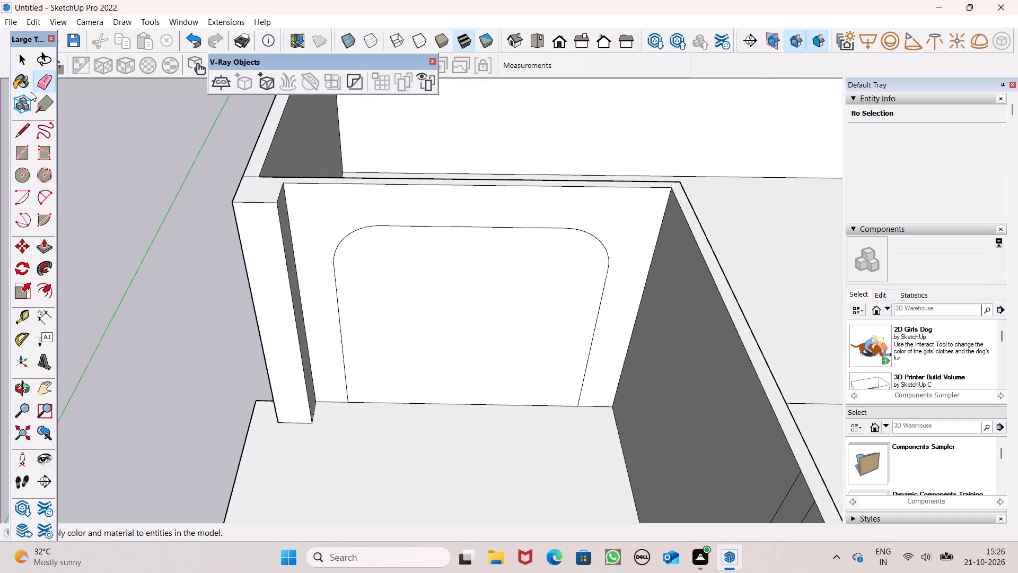
left_click(40, 246)
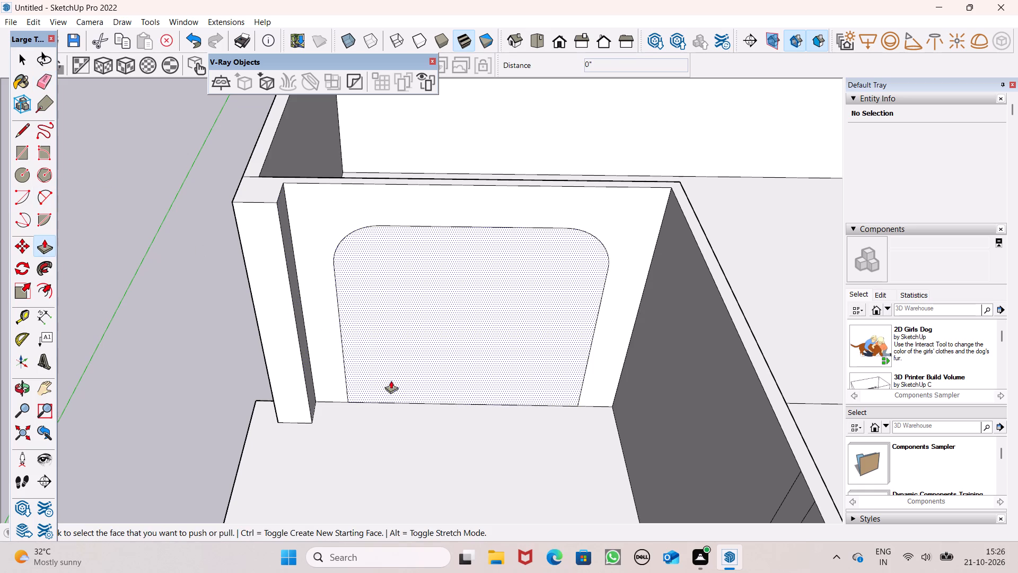
left_click_drag(399, 397, 423, 380)
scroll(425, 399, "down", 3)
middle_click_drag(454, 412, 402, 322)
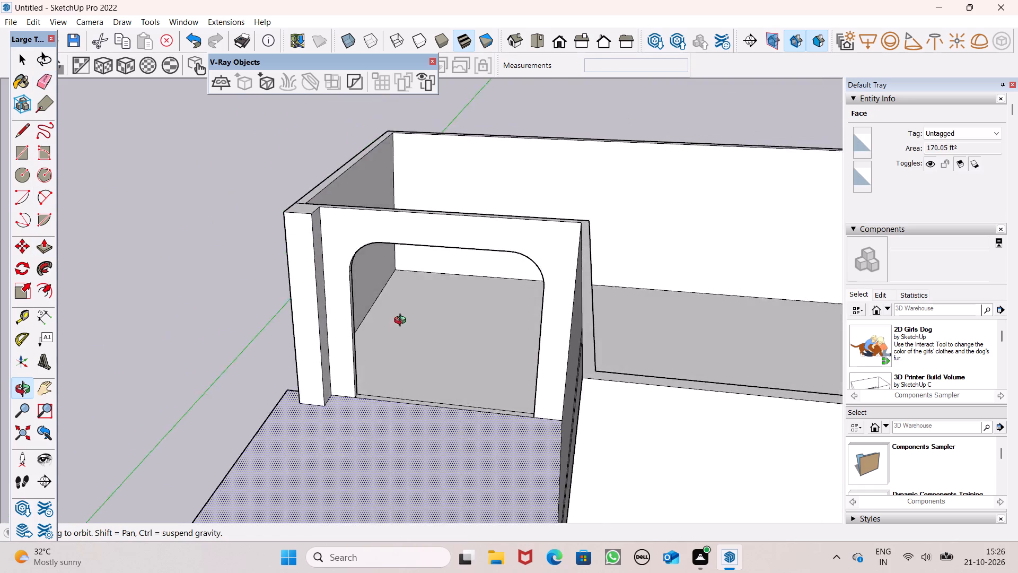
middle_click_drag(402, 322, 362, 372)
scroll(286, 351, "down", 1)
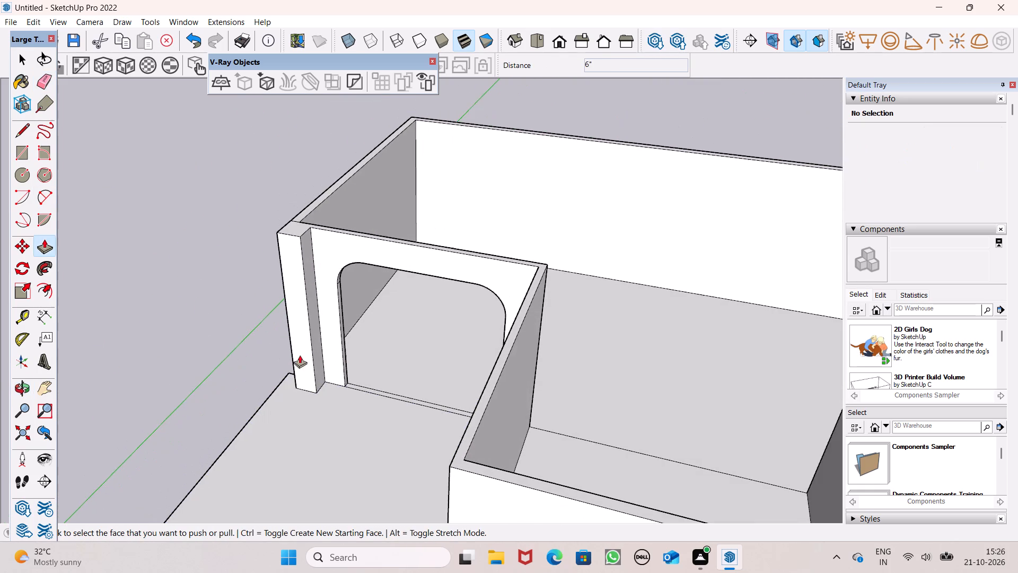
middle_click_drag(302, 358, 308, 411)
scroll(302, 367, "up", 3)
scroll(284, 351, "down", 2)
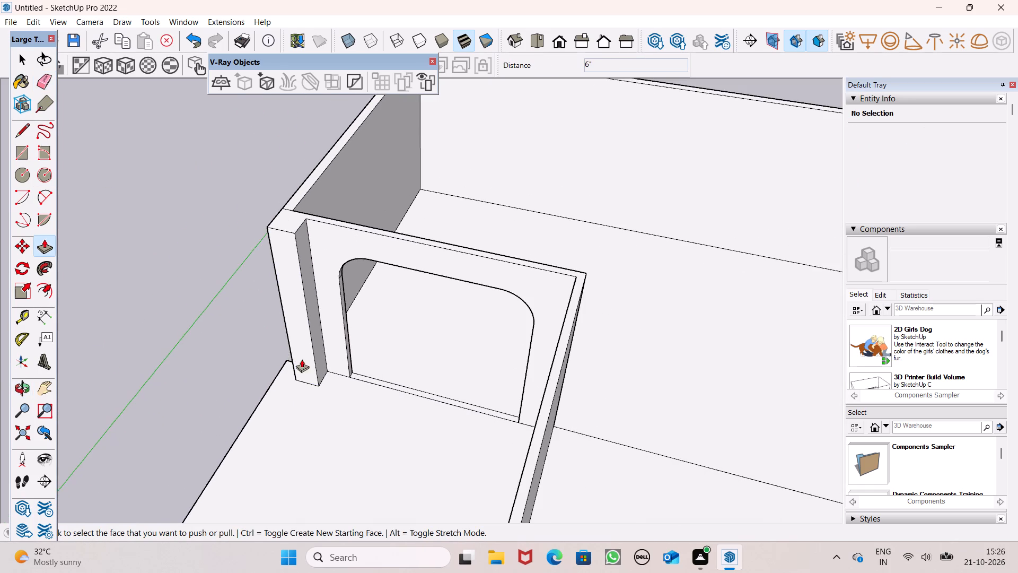
Push/Pull the front face of the upper-floor corner pilaster above the left block forward by 1' 4 1/2".
middle_click_drag(302, 359, 310, 398)
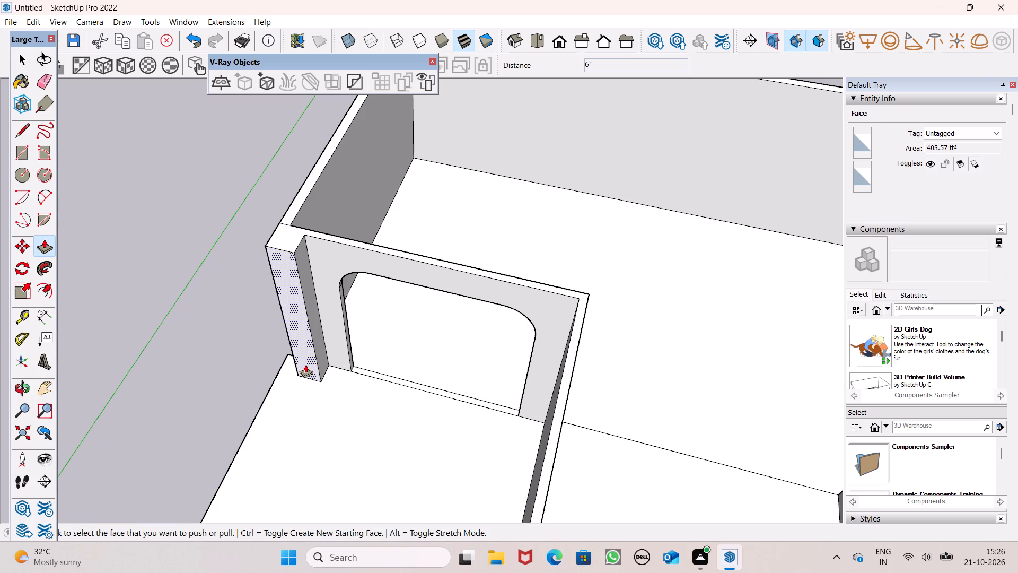
left_click_drag(305, 364, 292, 376)
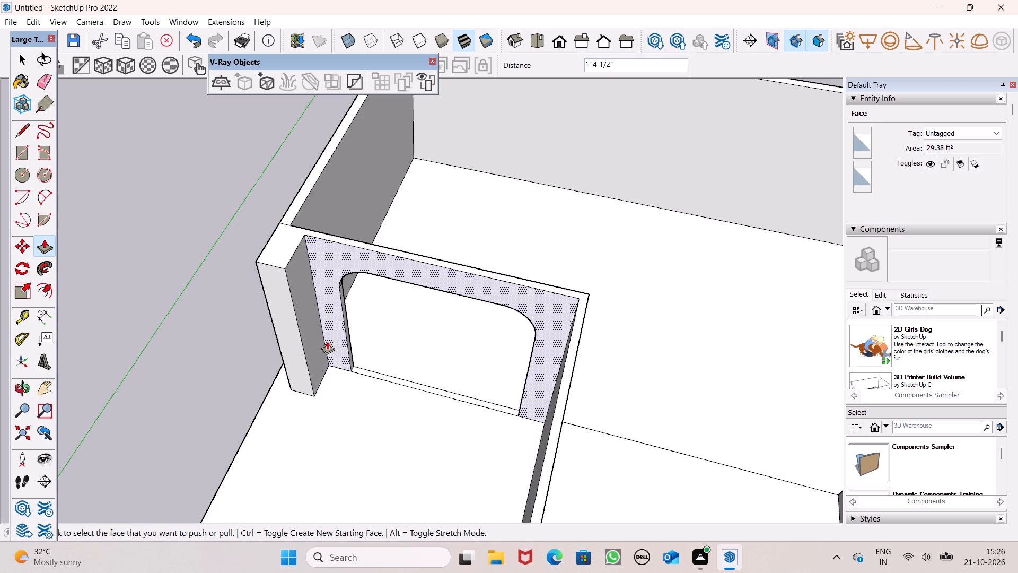
Push/Pull the wall face around the round-cornered opening forward to thicken it, keeping it recessed behind the pilaster front.
left_click_drag(331, 342, 319, 360)
left_click(319, 360)
scroll(295, 344, "down", 3)
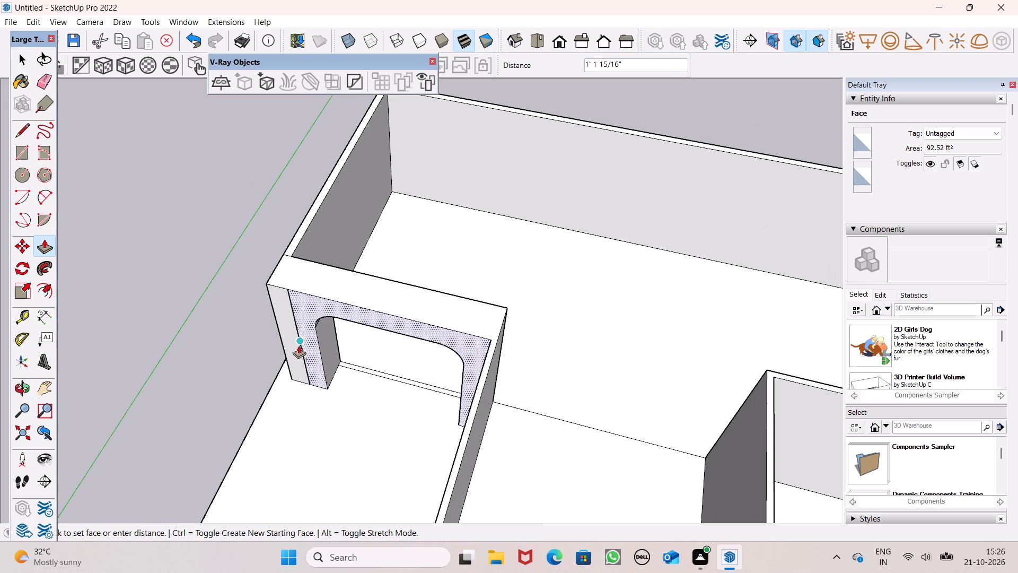
key("space")
Push/Pull the right upper-floor corner pilaster's front face forward 1' 4 1/2", level with the left pilaster's front.
scroll(237, 335, "down", 3)
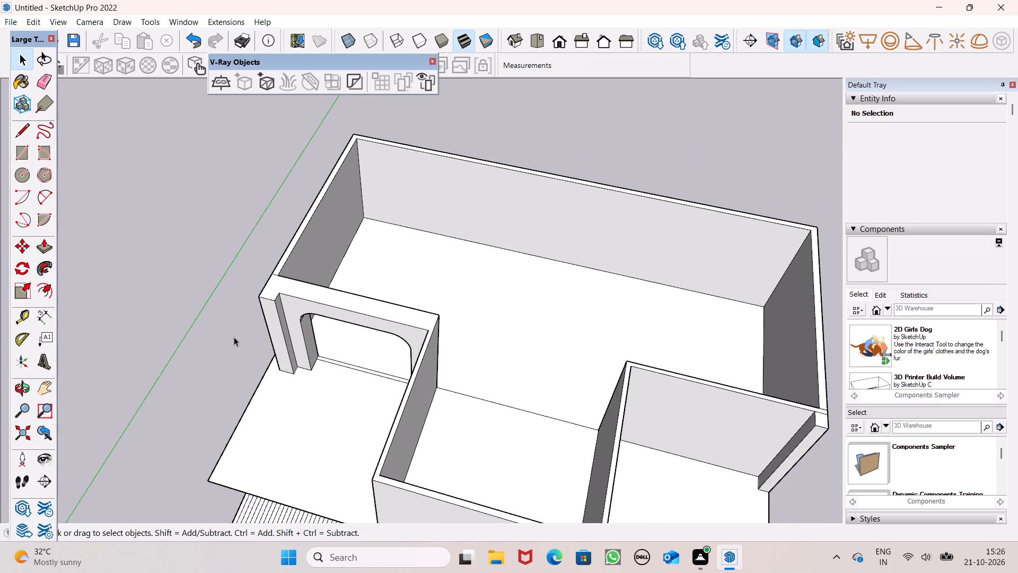
scroll(190, 328, "down", 5)
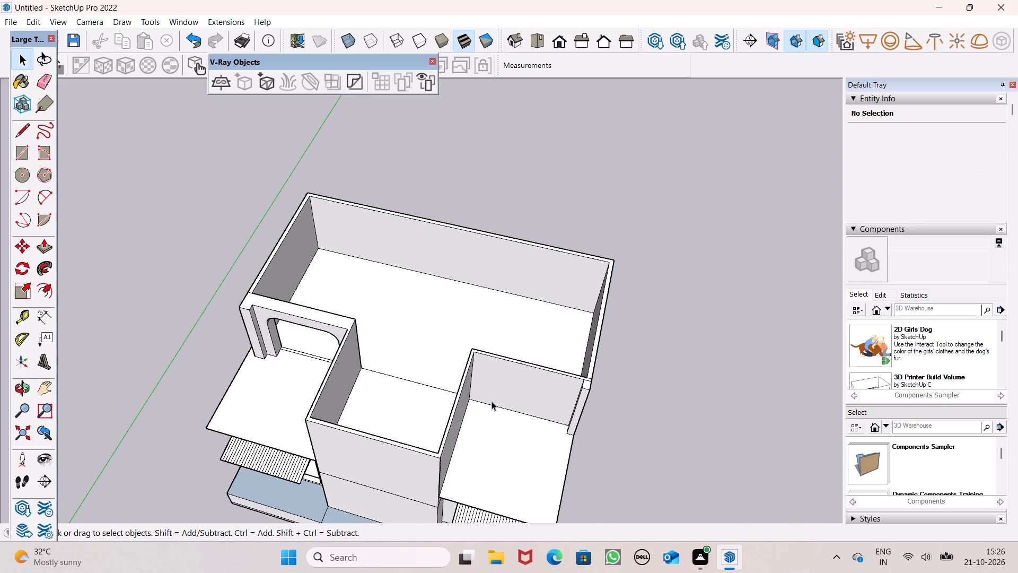
left_click(47, 253)
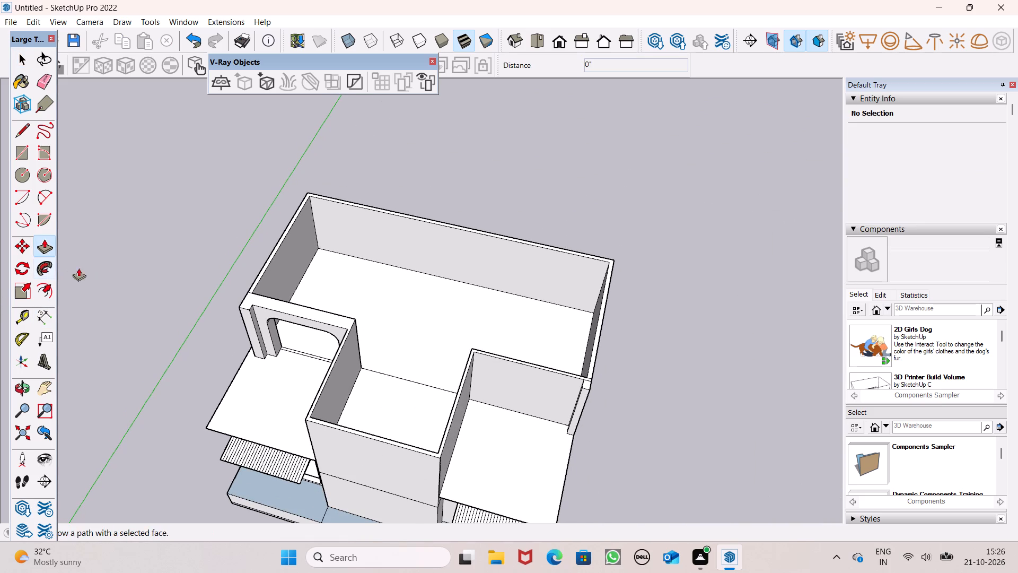
scroll(221, 297, "down", 2)
middle_click_drag(274, 362, 318, 378)
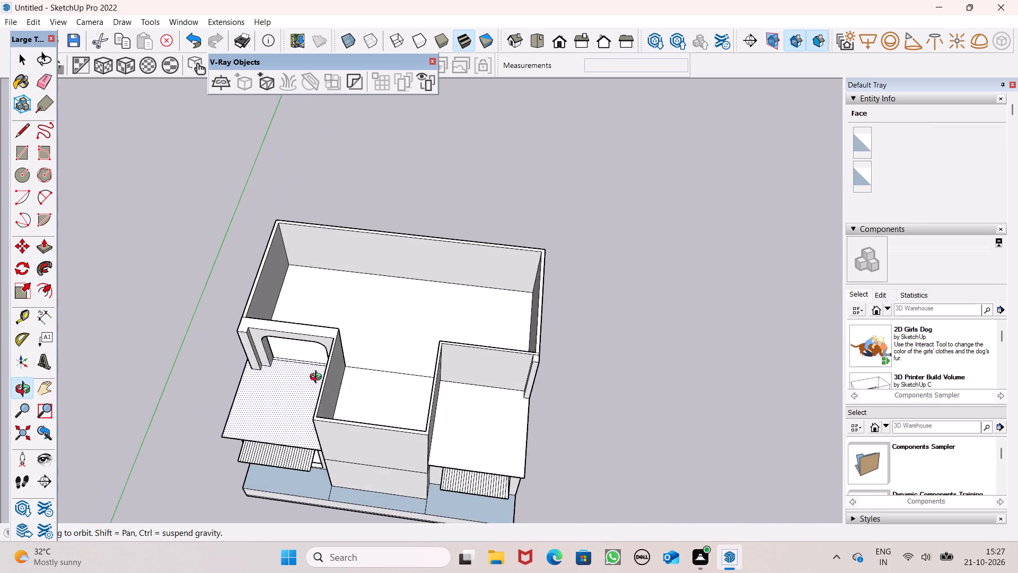
middle_click_drag(318, 378, 364, 390)
scroll(383, 375, "up", 1)
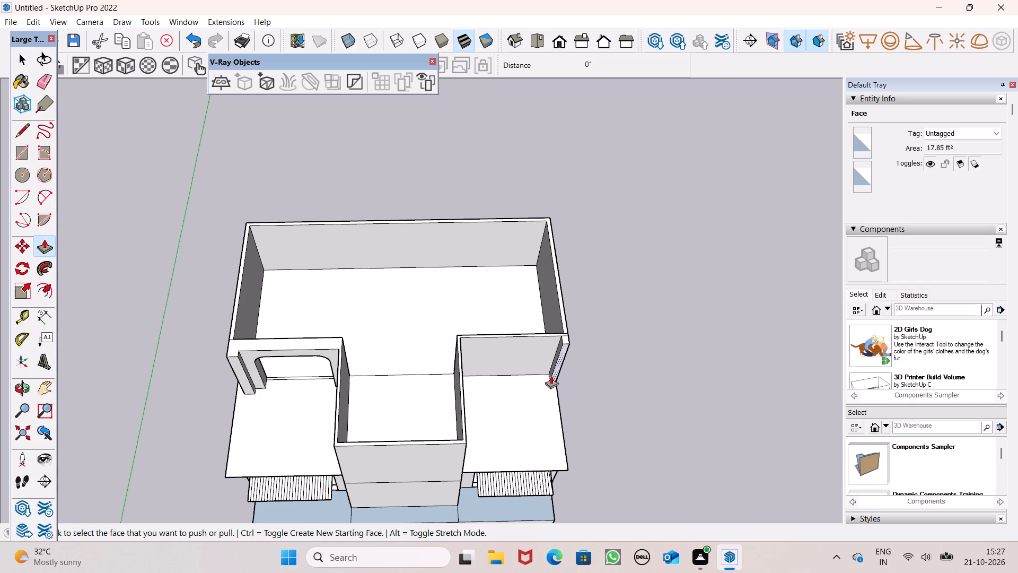
left_click_drag(556, 371, 552, 379)
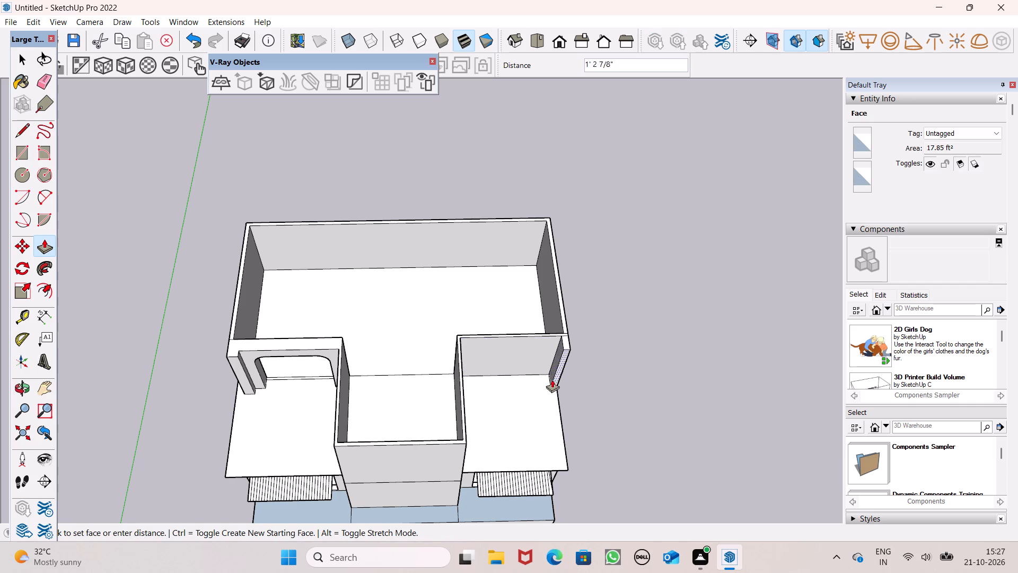
left_click_drag(552, 379, 234, 368)
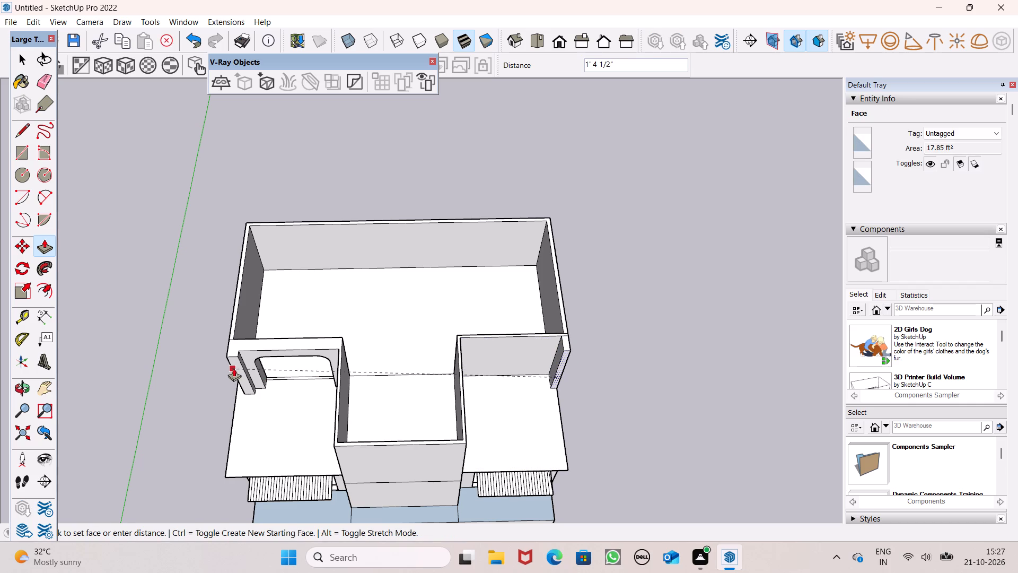
left_click_drag(234, 368, 236, 367)
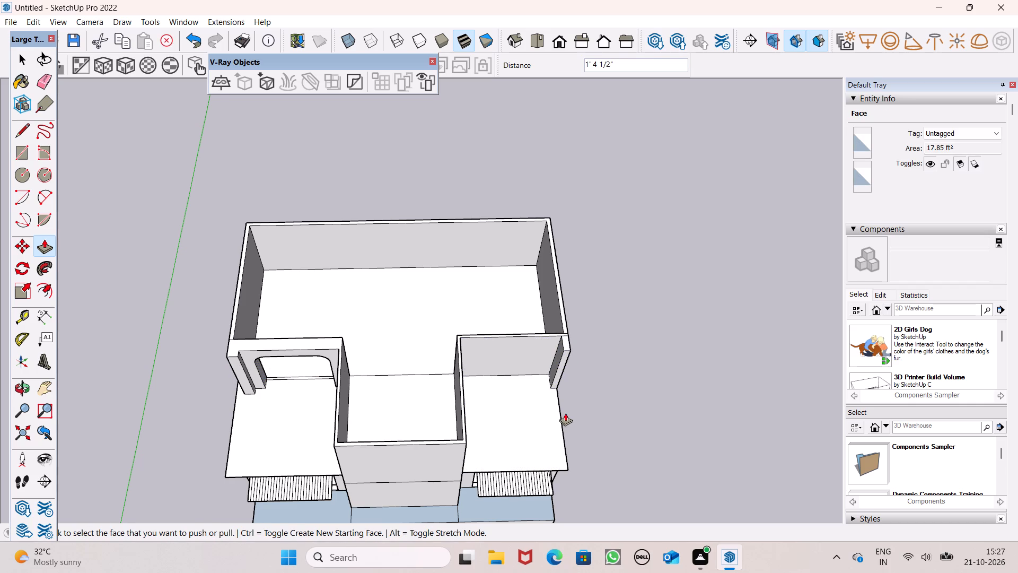
Push/Pull the right pilaster's inner side face about 9 7/16" toward the middle of the building to widen it.
middle_click_drag(564, 412, 564, 389)
scroll(556, 384, "up", 7)
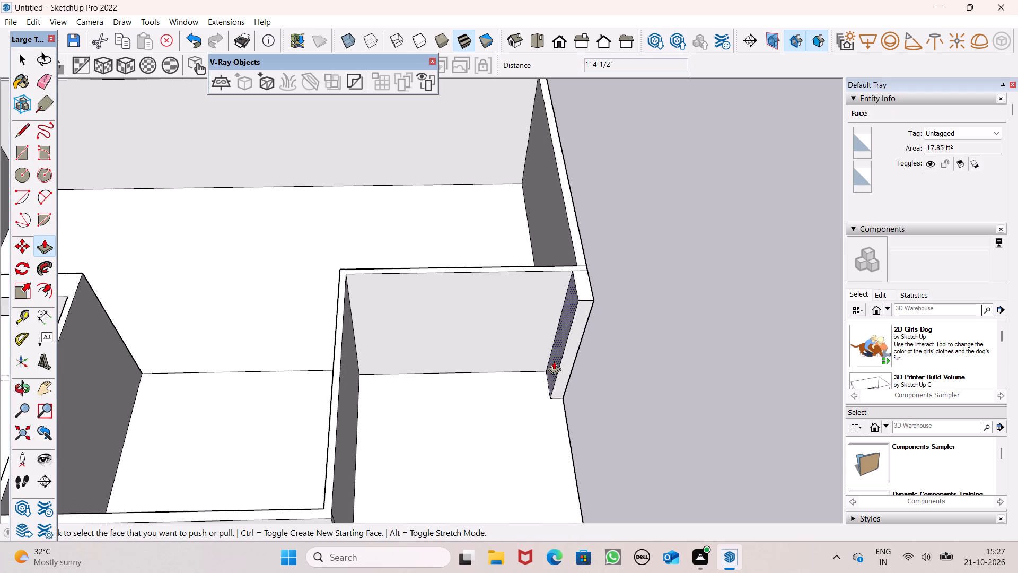
left_click_drag(554, 361, 545, 366)
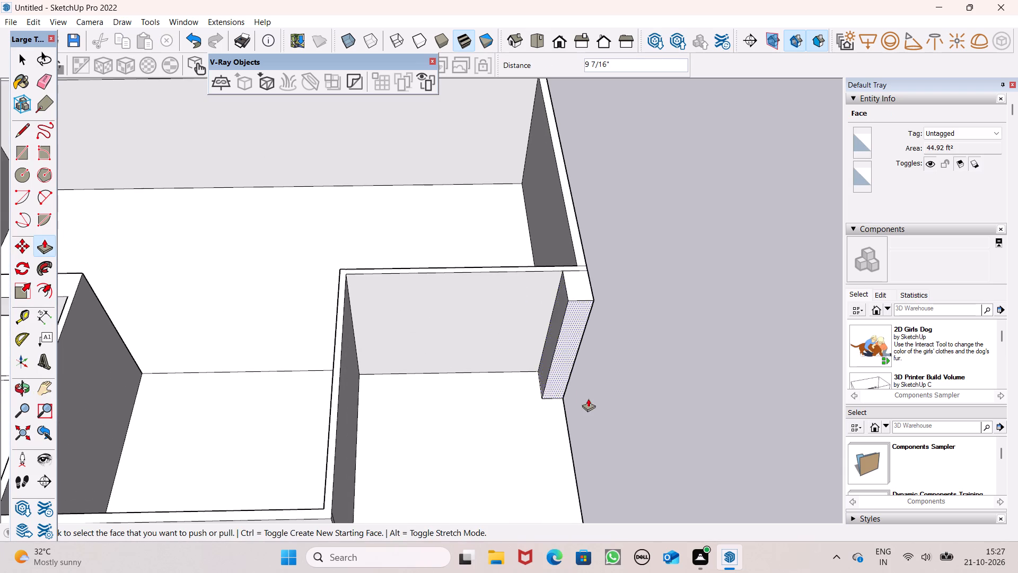
Examine both upper-floor pilasters, the round-cornered opening and the whole front from several angles.
middle_click_drag(588, 398, 495, 320)
scroll(567, 342, "down", 5)
middle_click_drag(384, 342, 501, 205)
scroll(633, 282, "down", 2)
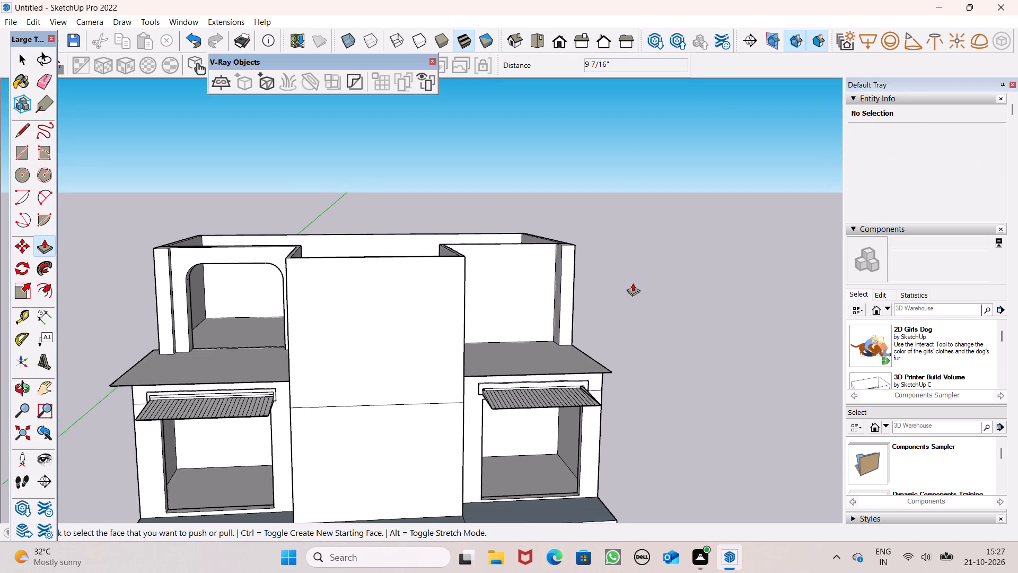
middle_click_drag(602, 305, 579, 343)
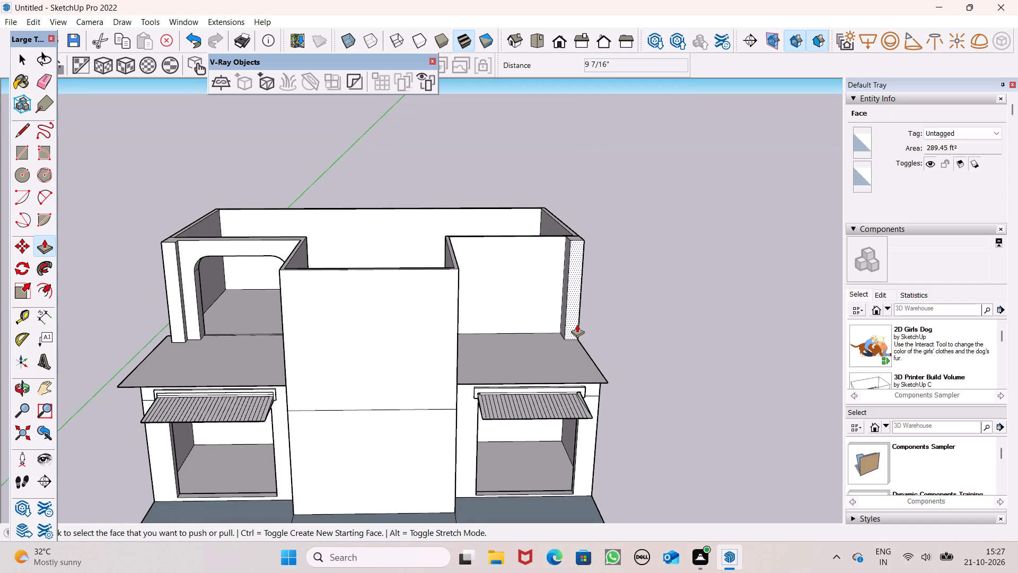
key("v")
scroll(207, 296, "up", 8)
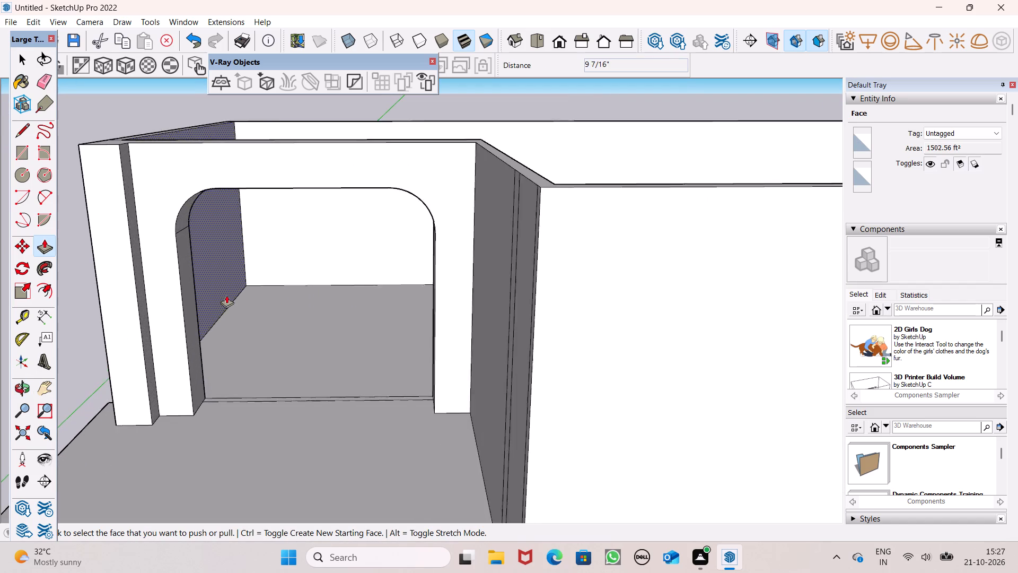
middle_click_drag(226, 295, 240, 183)
scroll(368, 228, "down", 2)
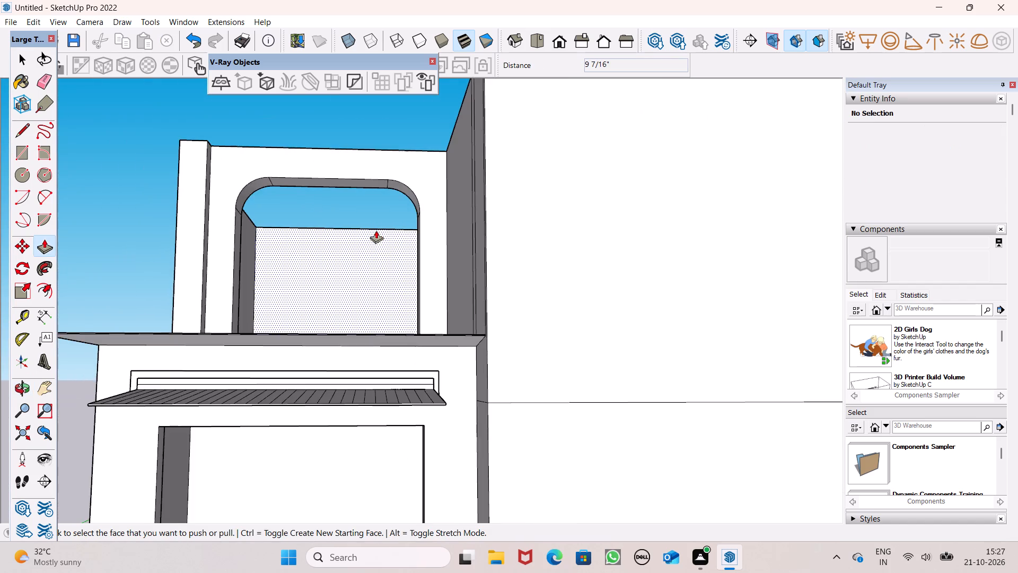
middle_click_drag(382, 233, 406, 240)
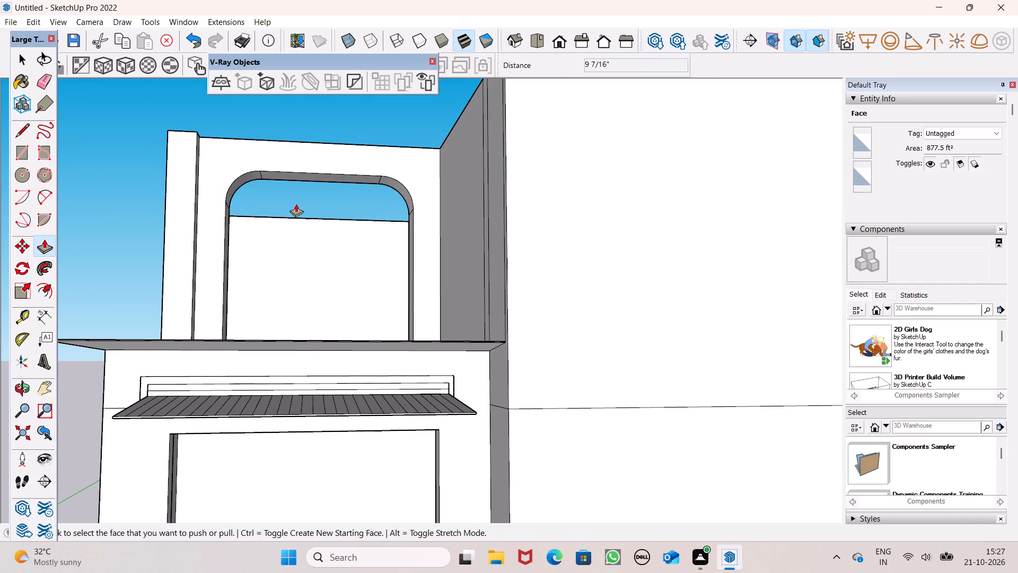
scroll(335, 199, "down", 5)
middle_click_drag(338, 210, 293, 241)
scroll(338, 210, "up", 1)
scroll(249, 222, "down", 6)
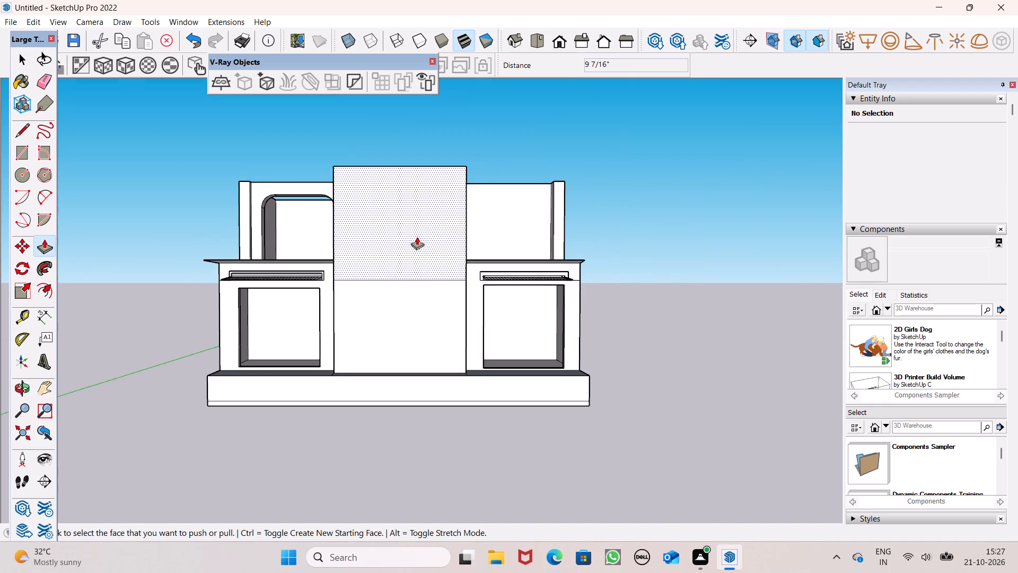
scroll(418, 237, "up", 1)
middle_click_drag(418, 237, 377, 255)
scroll(599, 219, "down", 2)
middle_click_drag(607, 221, 605, 261)
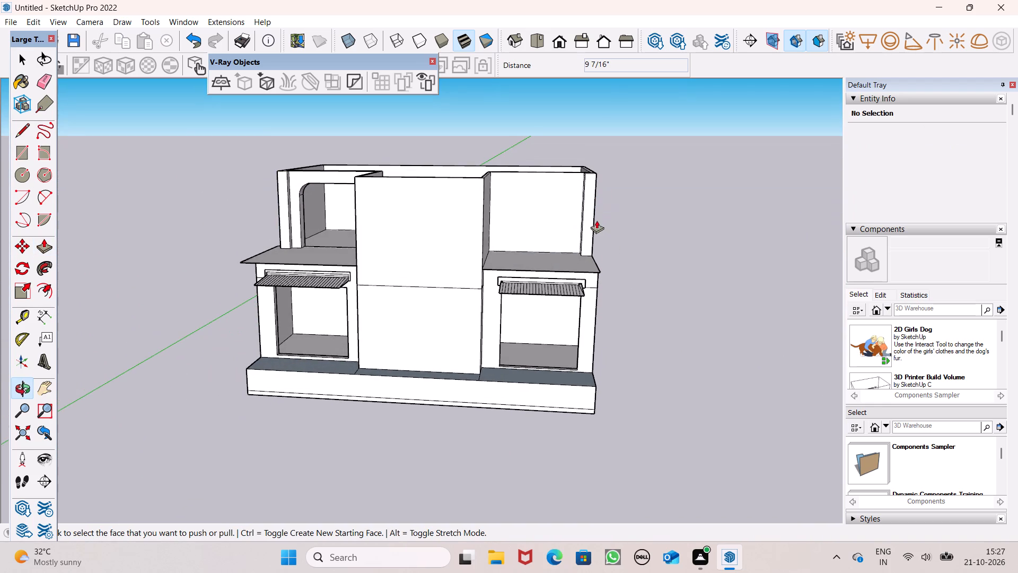
scroll(595, 212, "up", 5)
scroll(613, 199, "down", 5)
middle_click_drag(454, 220, 441, 276)
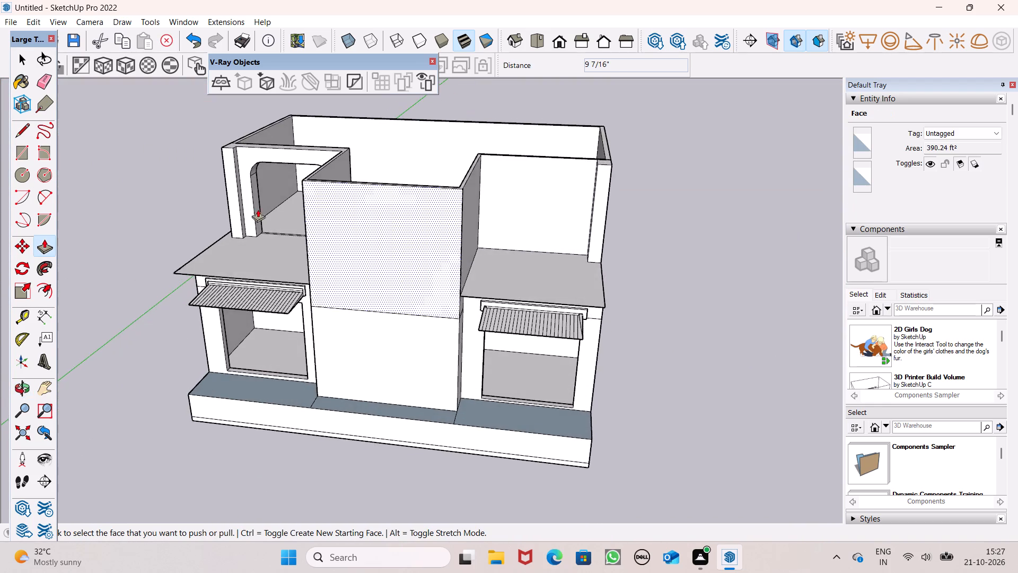
scroll(202, 181, "up", 3)
scroll(292, 163, "down", 8)
middle_click_drag(296, 165, 299, 252)
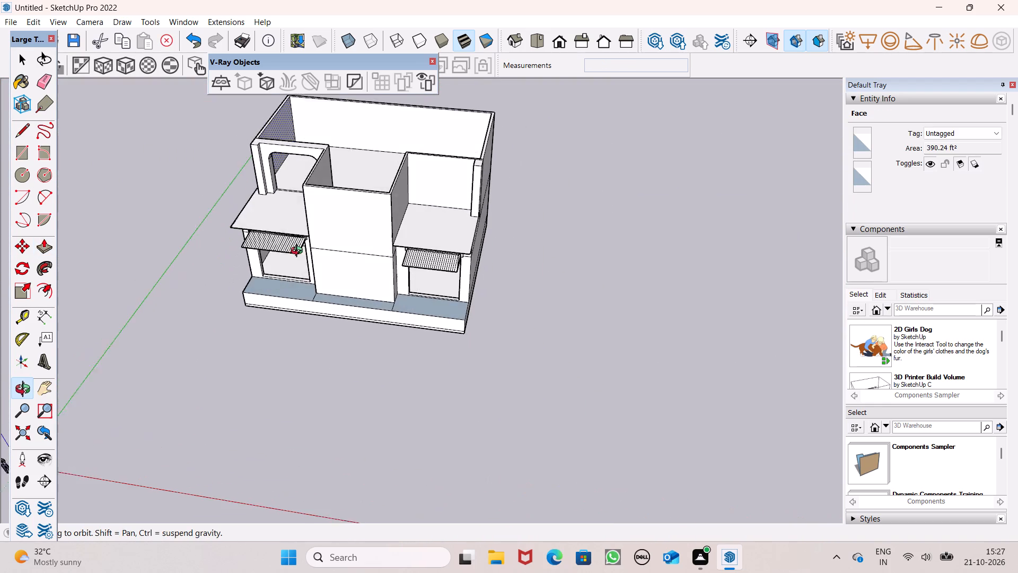
middle_click_drag(299, 252, 299, 270)
scroll(312, 181, "down", 2)
Push/Pull the room-side face of the wall around the round-cornered opening 2' 7" into the upper floor.
middle_click_drag(315, 180, 0, 256)
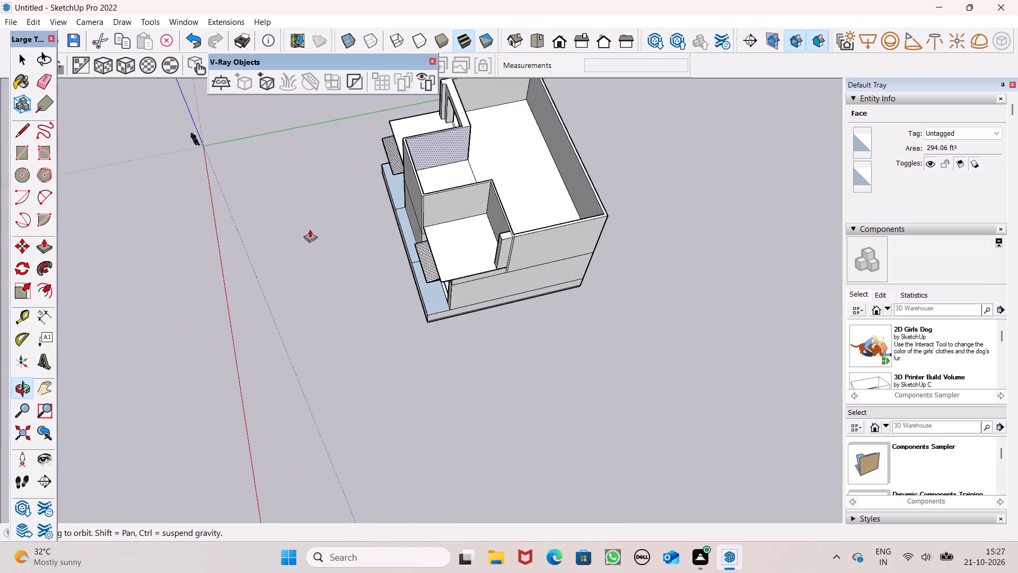
middle_click_drag(432, 218, 8, 161)
scroll(10, 162, "up", 1)
scroll(603, 247, "up", 2)
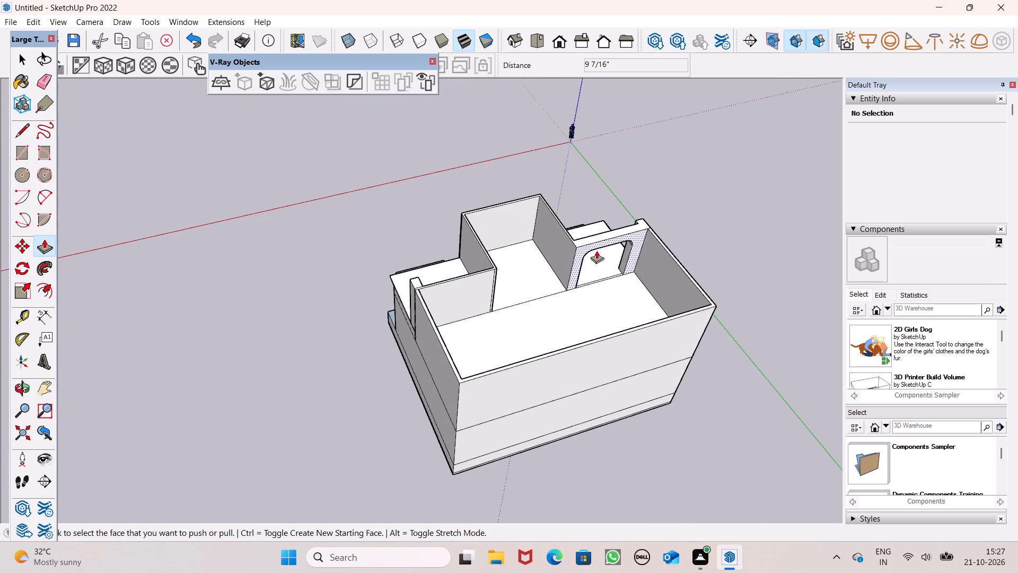
scroll(596, 250, "up", 4)
left_click_drag(570, 259, 574, 275)
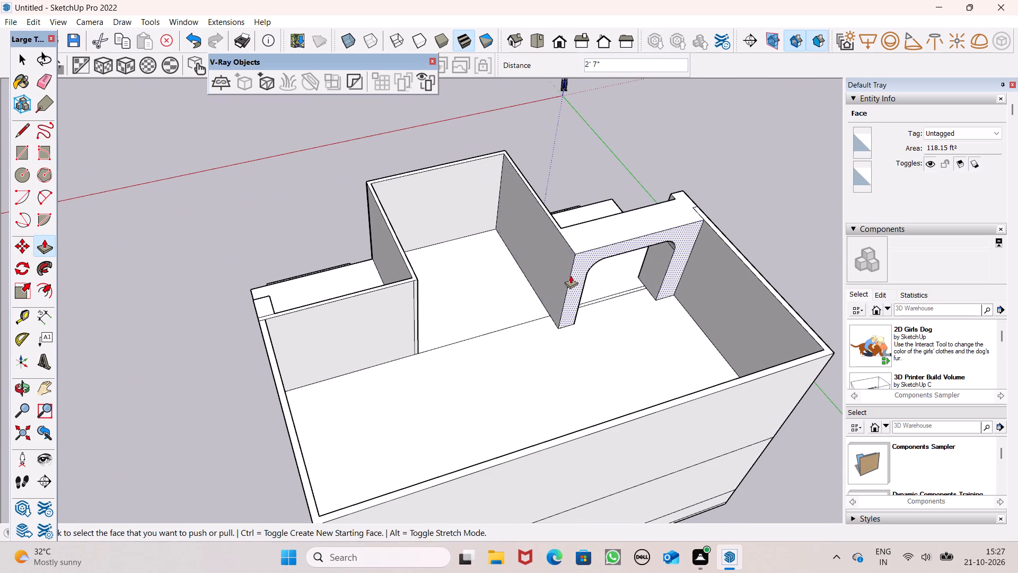
Examine the thickened wall around the round-cornered opening and the whole front from several angles.
middle_click_drag(545, 290, 811, 227)
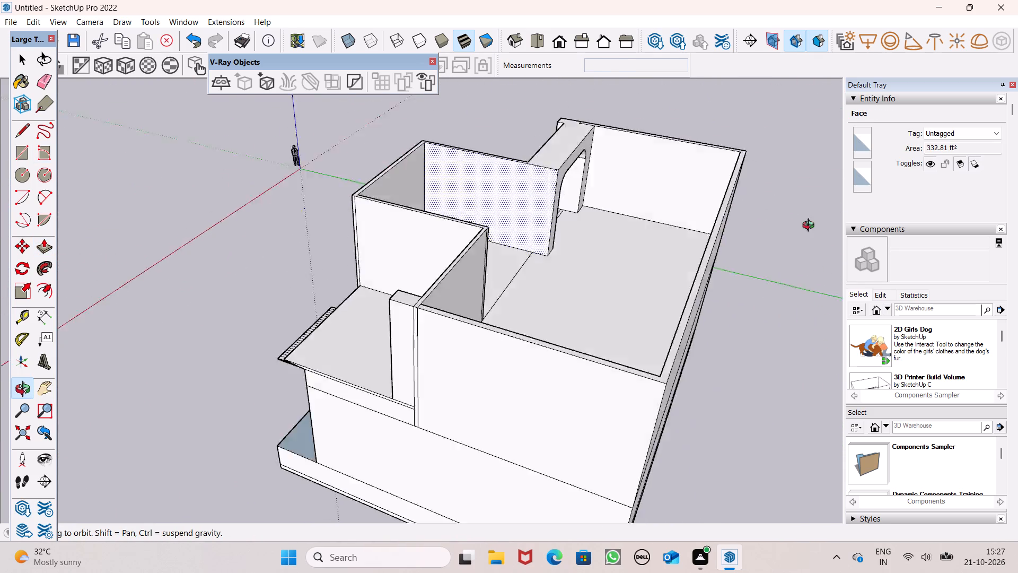
middle_click_drag(811, 227, 873, 207)
scroll(867, 210, "up", 1)
middle_click_drag(454, 296, 879, 217)
middle_click_drag(390, 298, 495, 290)
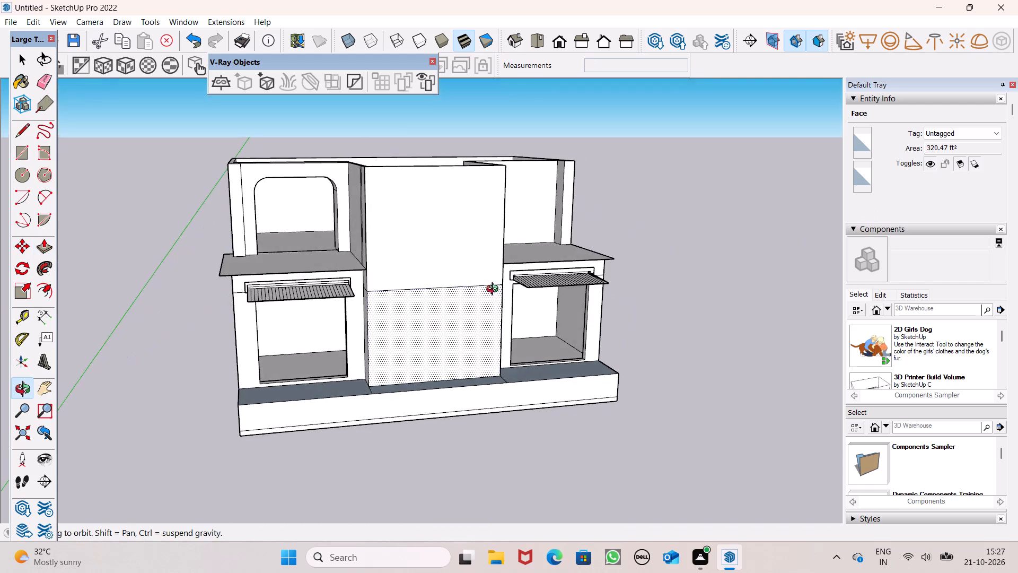
middle_click_drag(495, 290, 425, 306)
scroll(643, 200, "up", 5)
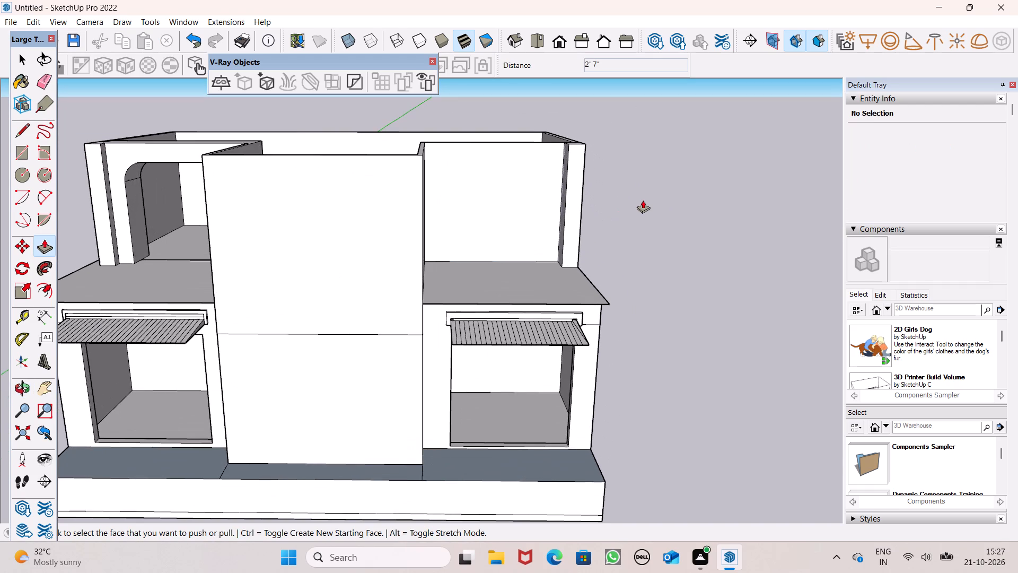
scroll(643, 200, "down", 2)
middle_click_drag(658, 210, 643, 220)
key("space")
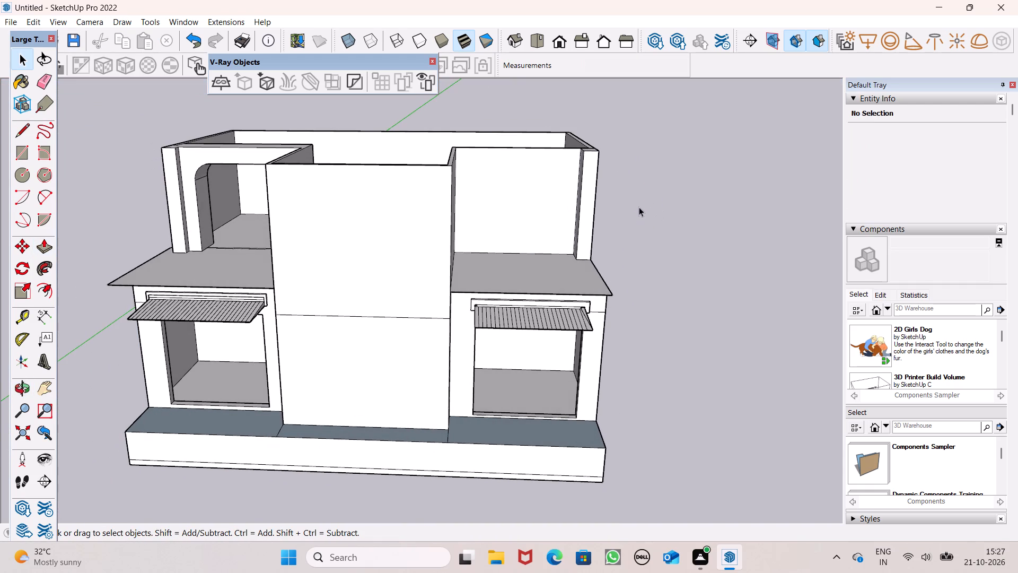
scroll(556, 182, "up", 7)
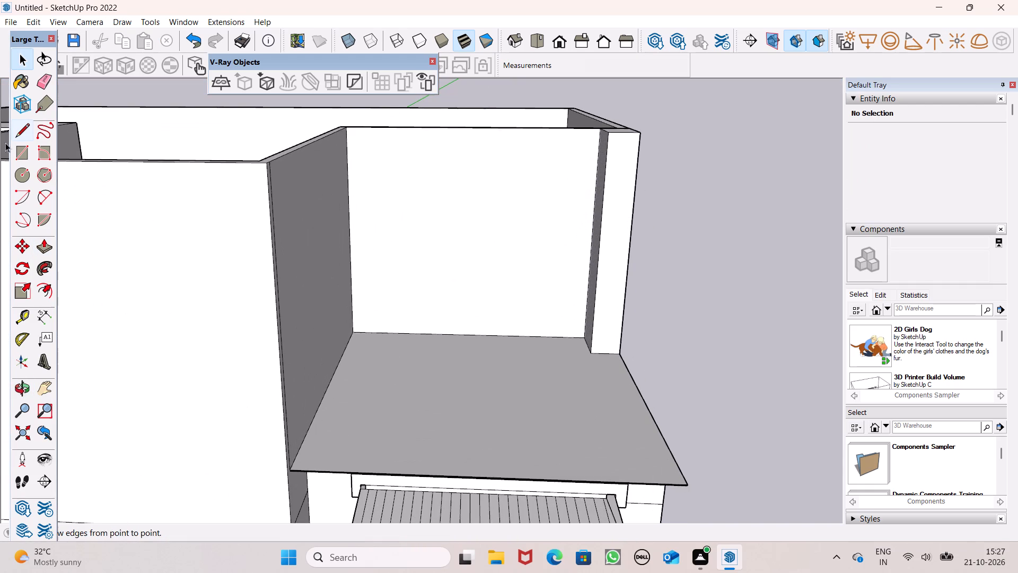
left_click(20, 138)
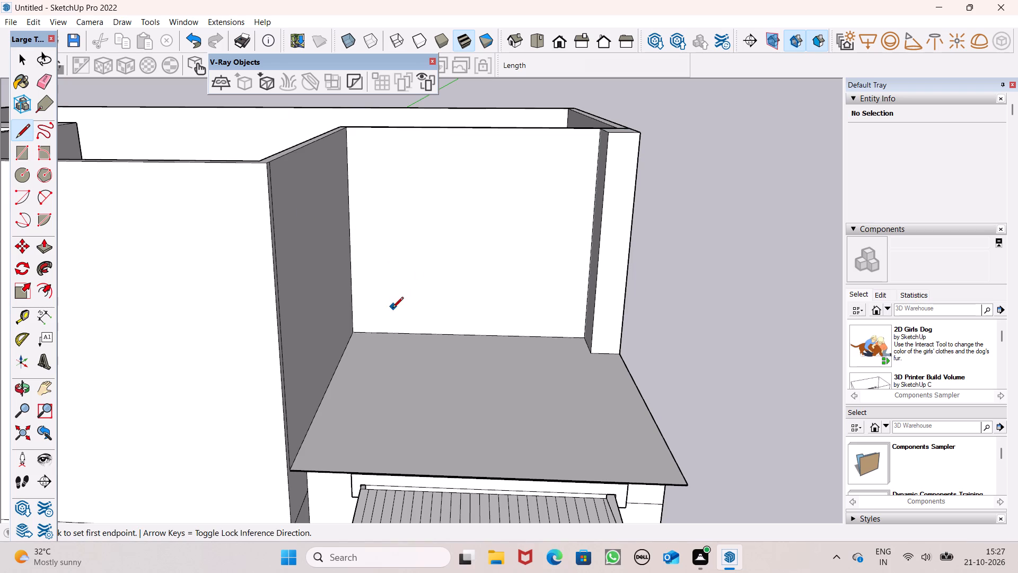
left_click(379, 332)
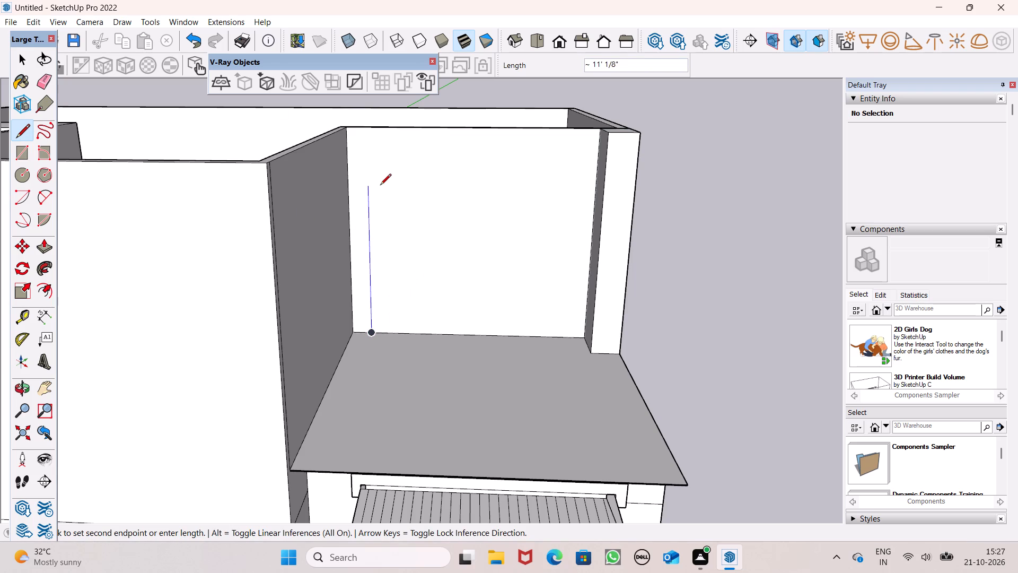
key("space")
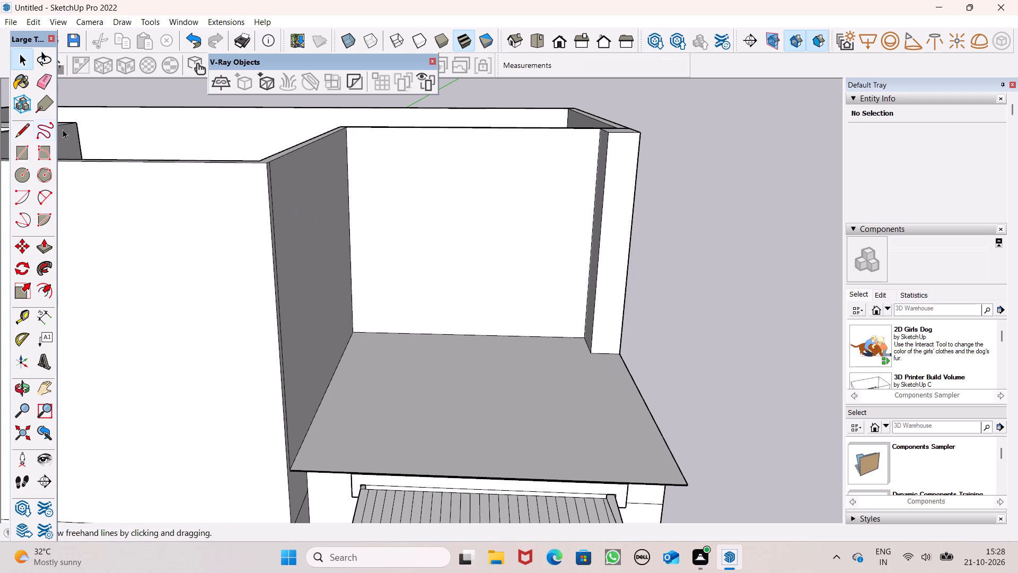
Draw an opening outline about 13' 7" wide and 13' 1 1/8" high on the right upper-floor front wall, rising from the floor edge.
double_click(25, 125)
scroll(439, 296, "up", 3)
scroll(443, 323, "down", 4)
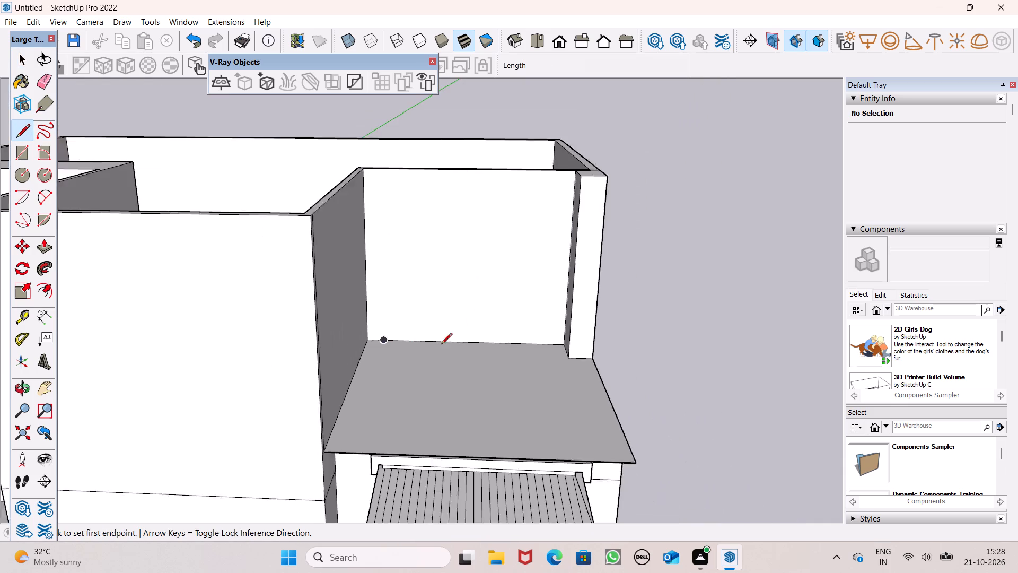
scroll(441, 345, "down", 2)
scroll(416, 147, "up", 5)
scroll(416, 147, "down", 3)
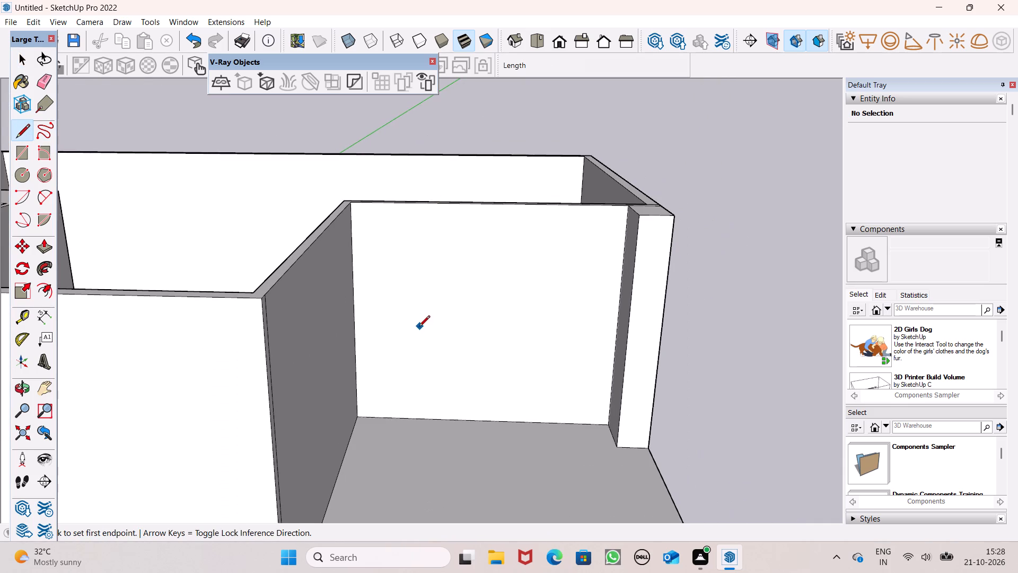
scroll(414, 328, "up", 4)
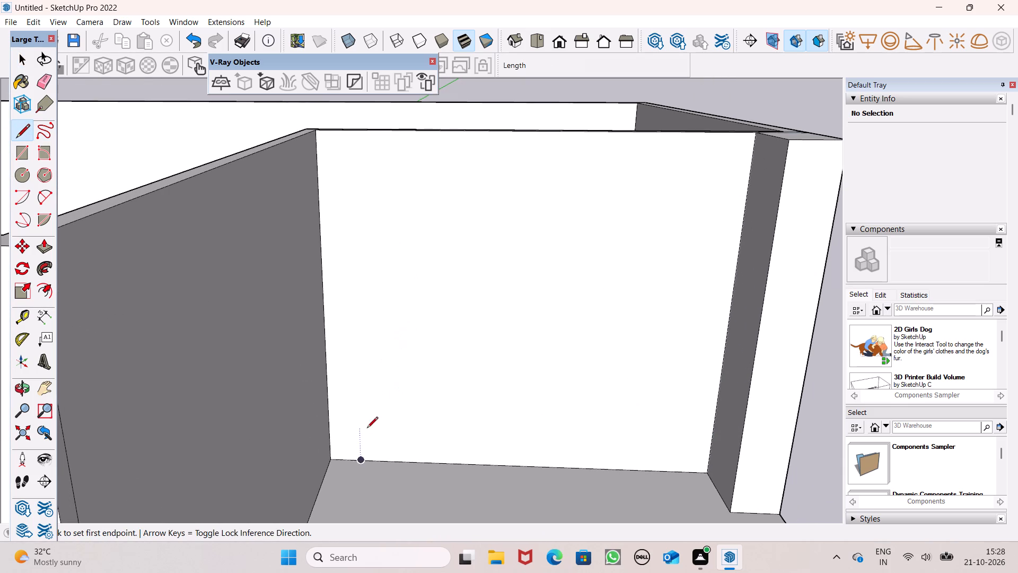
left_click(369, 460)
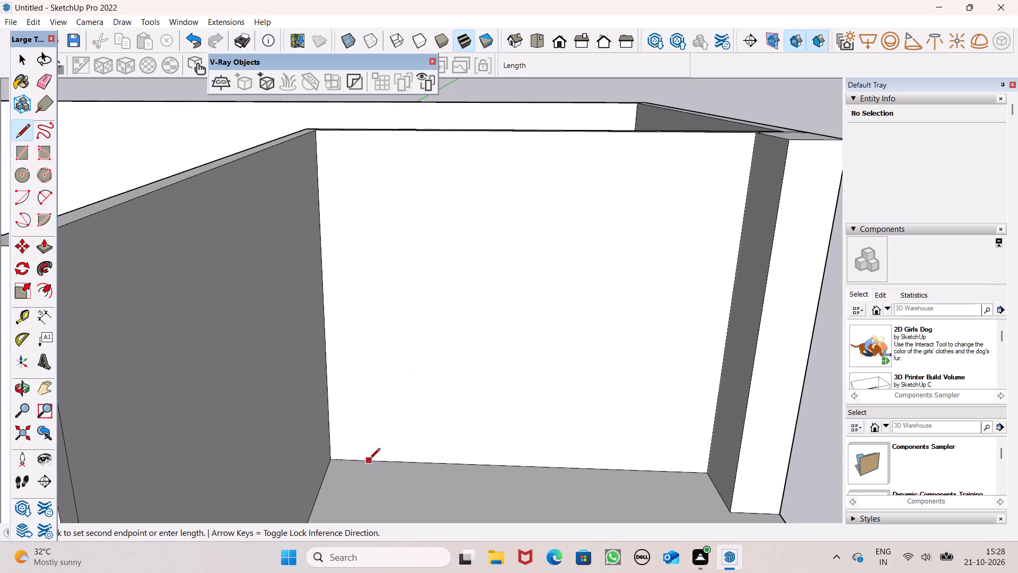
left_click(365, 177)
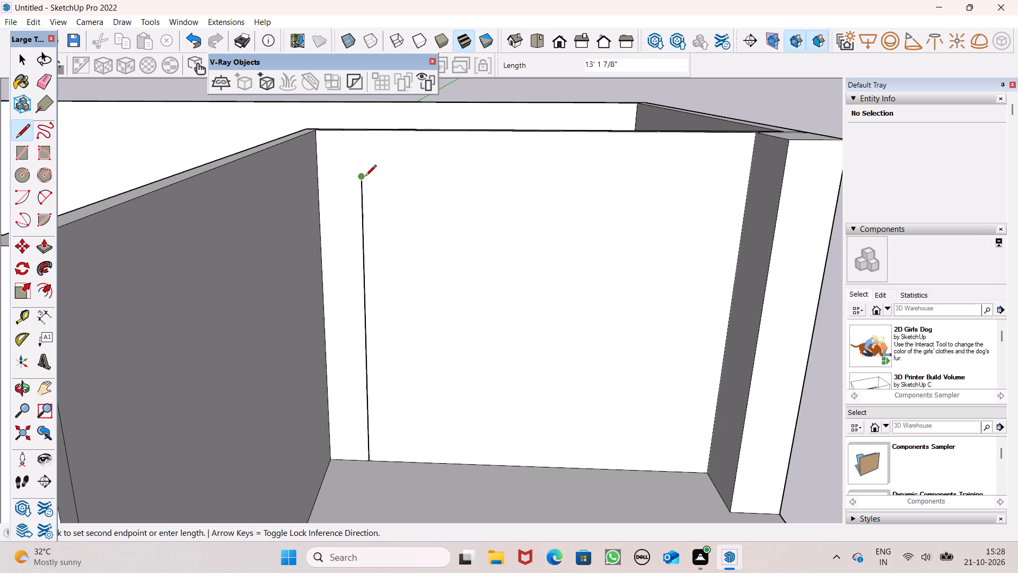
left_click(703, 176)
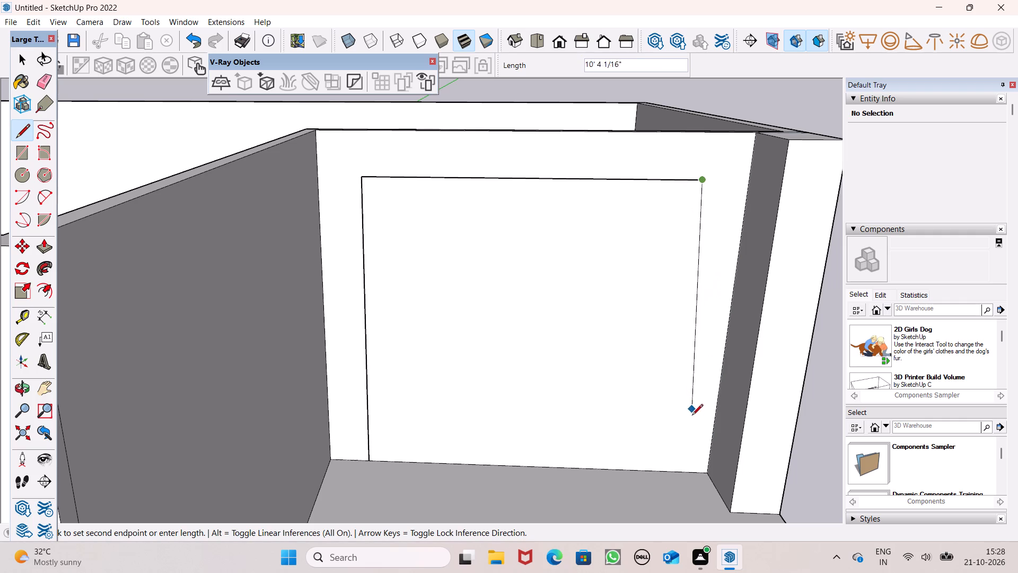
left_click(670, 470)
Examine the right wall's opening outline together with the round-cornered opening in the left upper-floor wall.
scroll(754, 267, "down", 3)
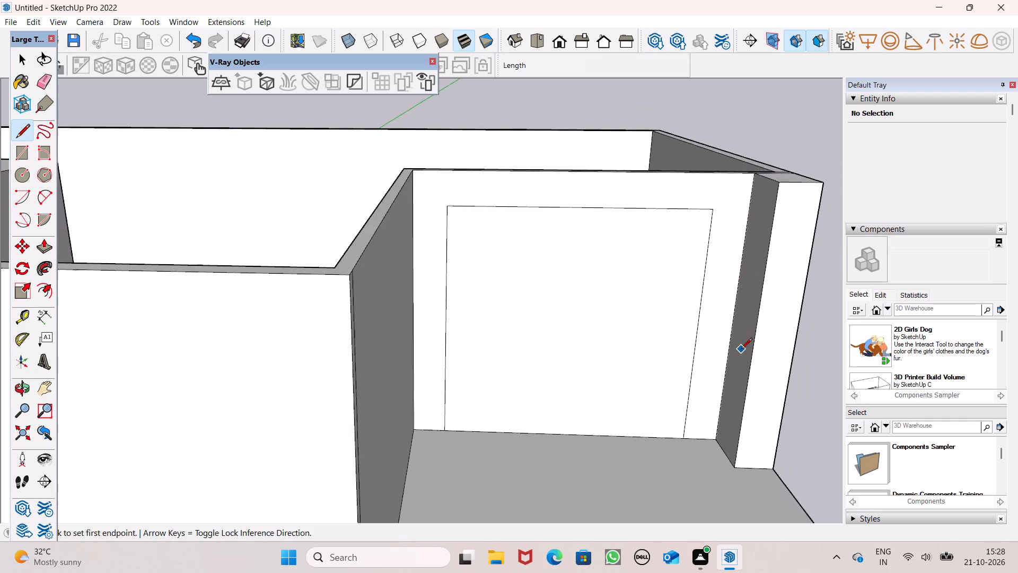
scroll(741, 350, "down", 7)
middle_click_drag(700, 373, 639, 370)
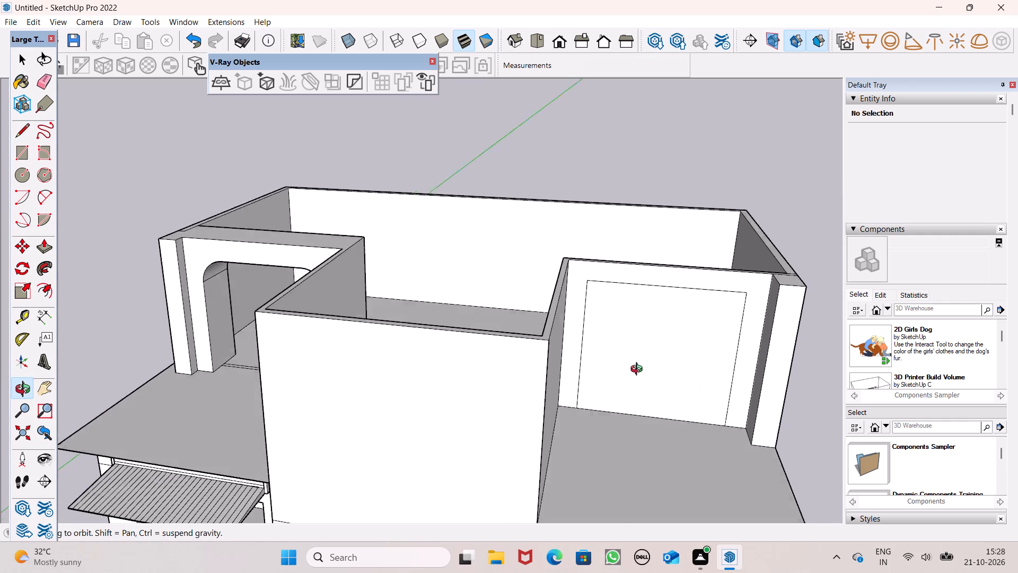
middle_click_drag(639, 370, 646, 350)
scroll(733, 334, "up", 1)
scroll(425, 314, "down", 3)
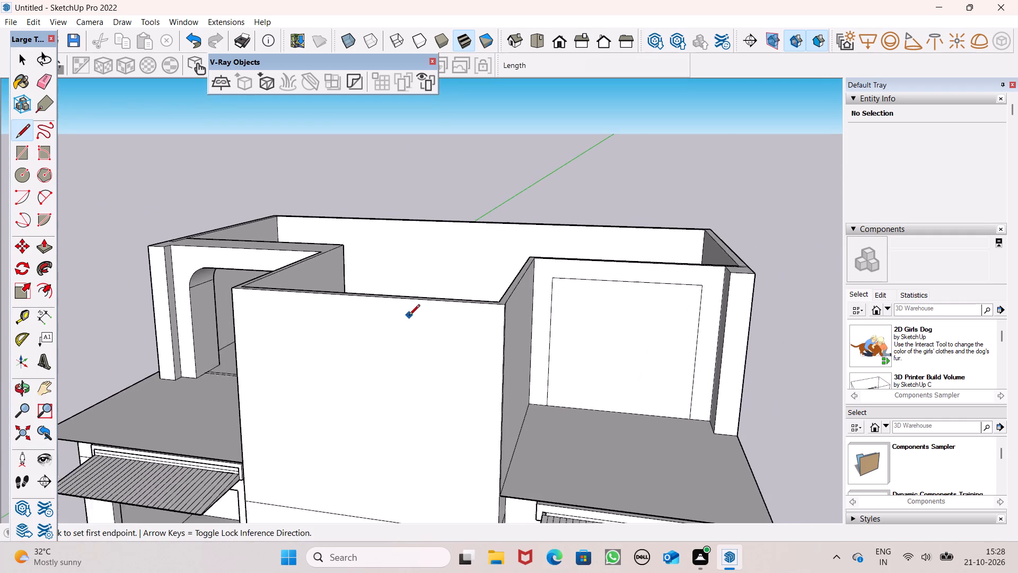
scroll(635, 325, "up", 2)
scroll(337, 303, "down", 3)
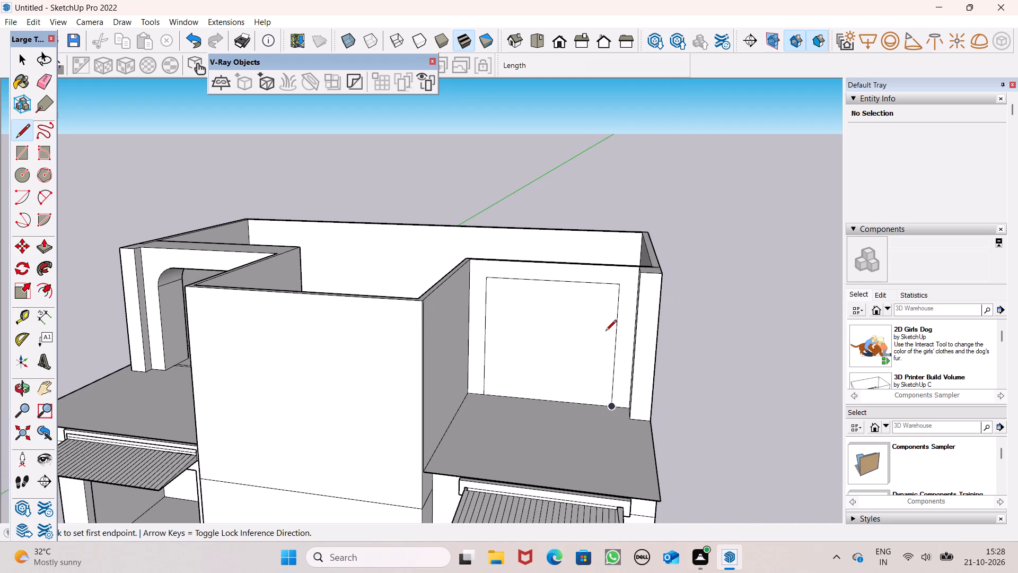
Round the outline's upper-left corner with a two-point arc from side edge to top edge, with a bulge of about 11 3/16".
scroll(602, 326, "up", 2)
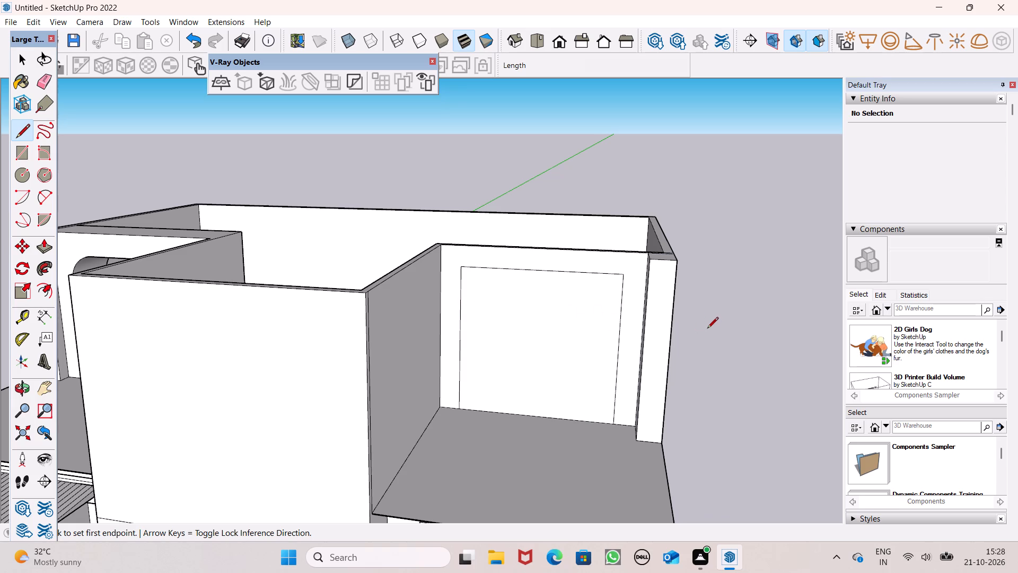
scroll(625, 319, "up", 2)
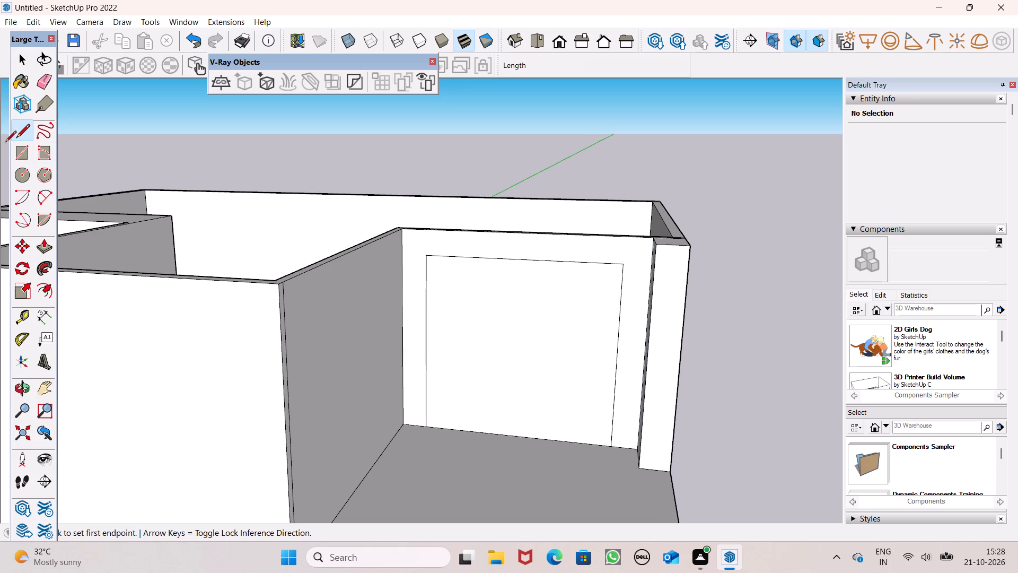
left_click(49, 194)
scroll(466, 187, "up", 5)
scroll(467, 201, "down", 6)
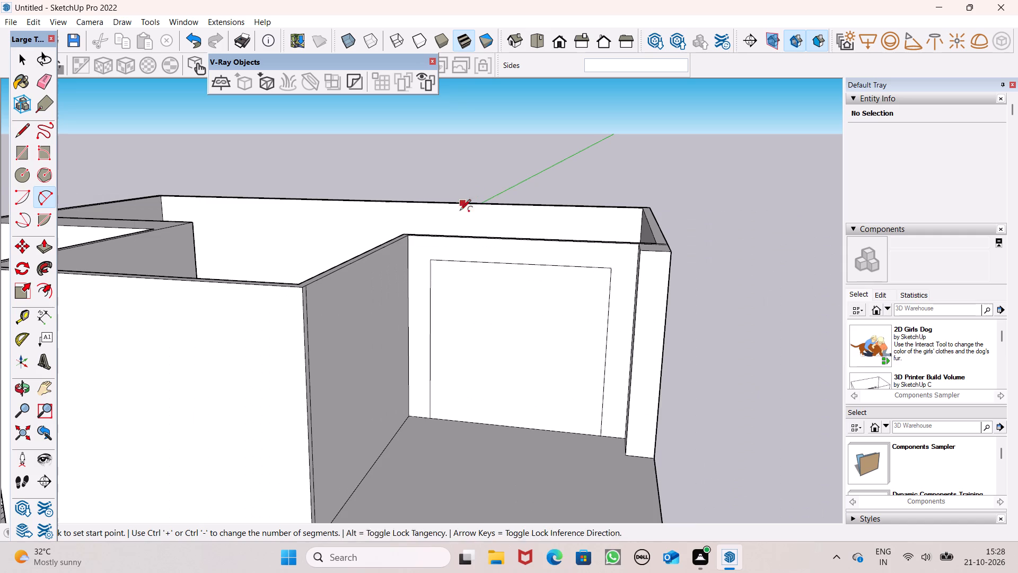
scroll(458, 227, "up", 4)
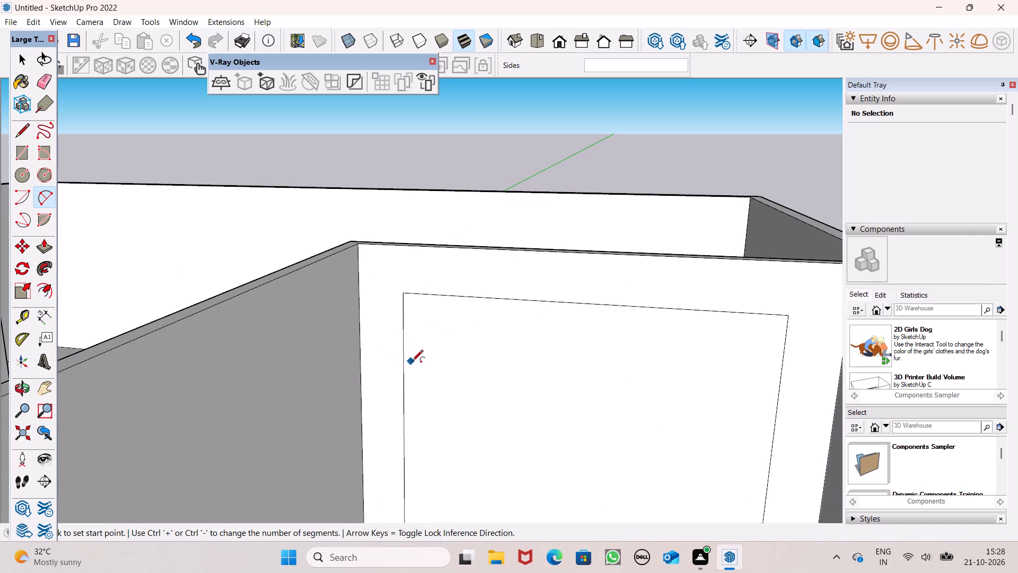
left_click(405, 368)
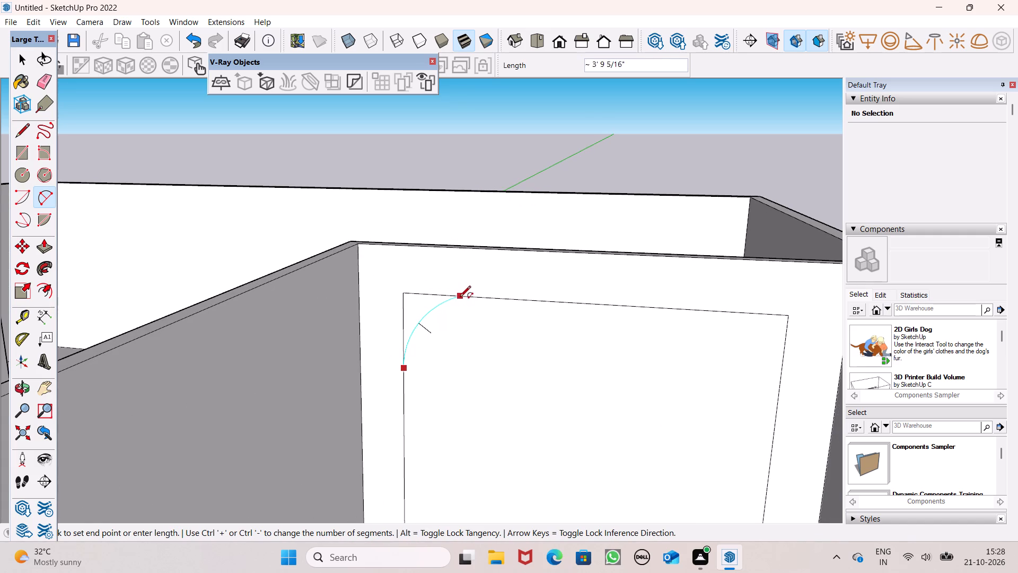
left_click(469, 298)
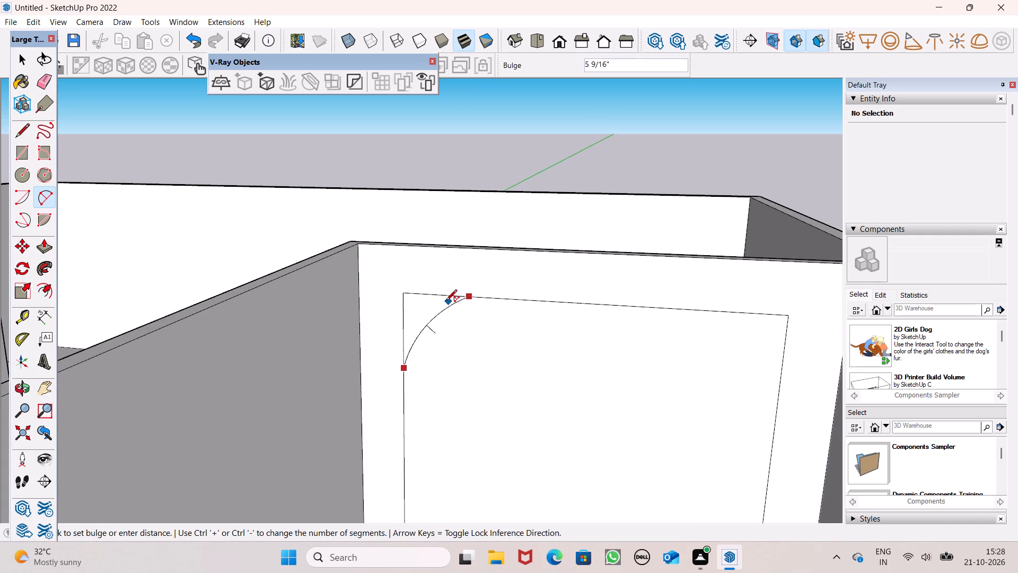
left_click(434, 298)
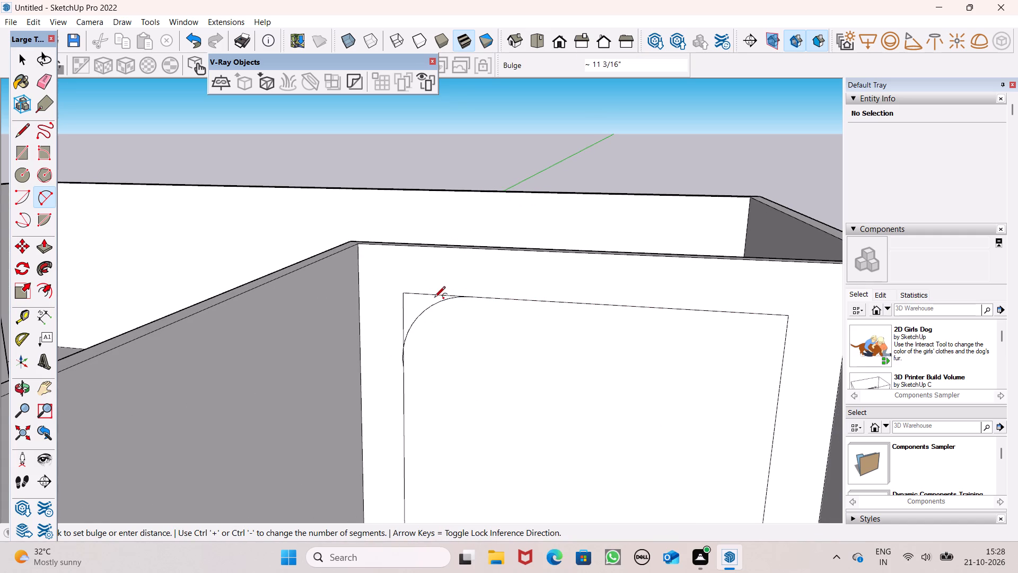
Round the outline's upper-right corner with a two-point arc from top edge to side edge, with a bulge of about 10 15/16".
scroll(326, 271, "down", 2)
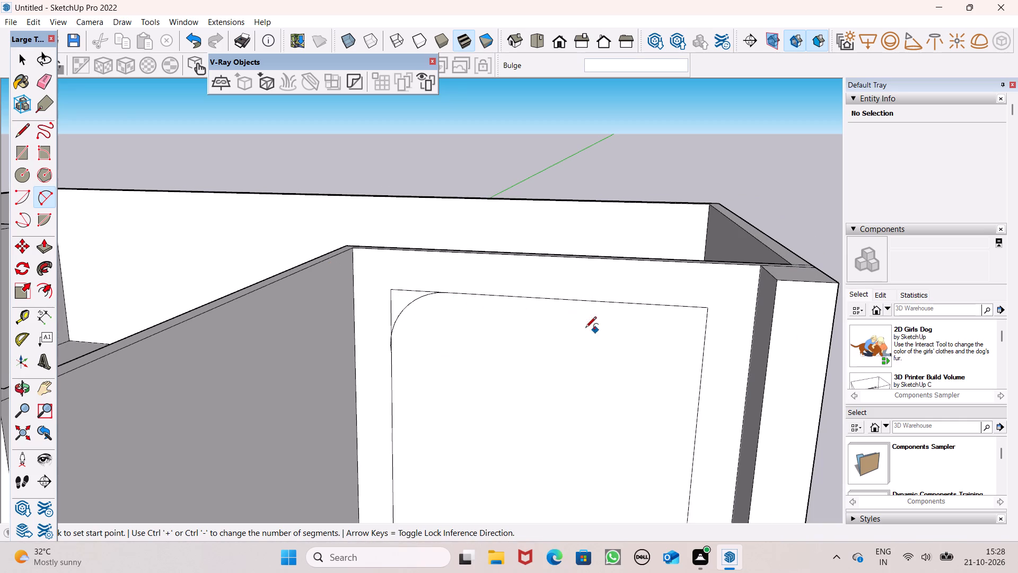
middle_click_drag(532, 369, 559, 358)
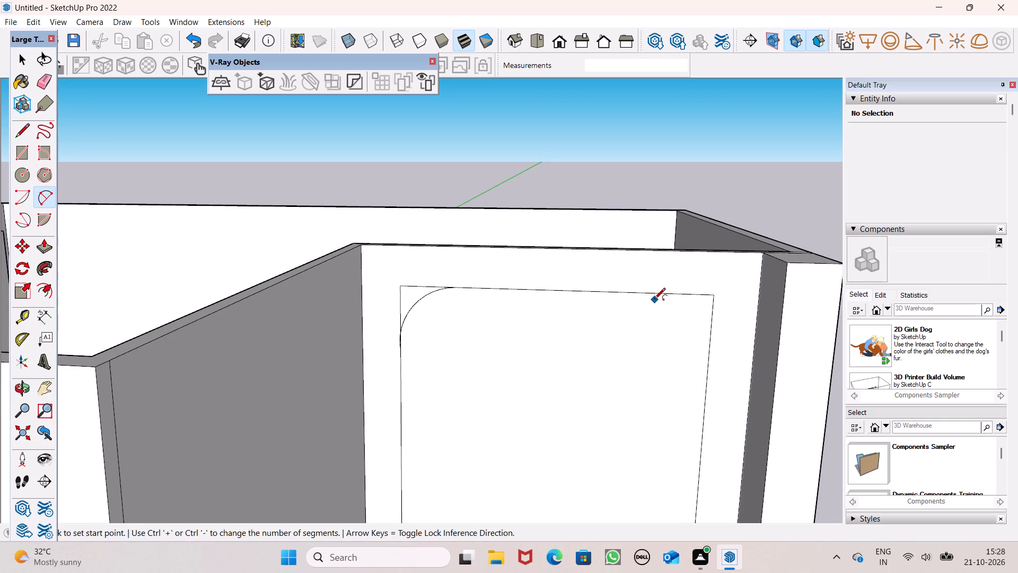
left_click_drag(656, 294, 657, 300)
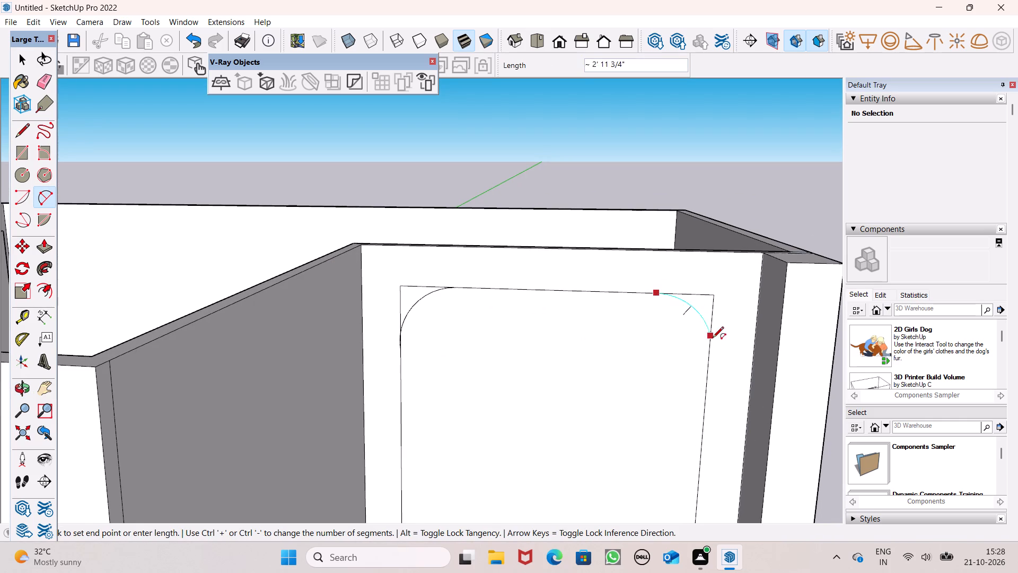
left_click(705, 362)
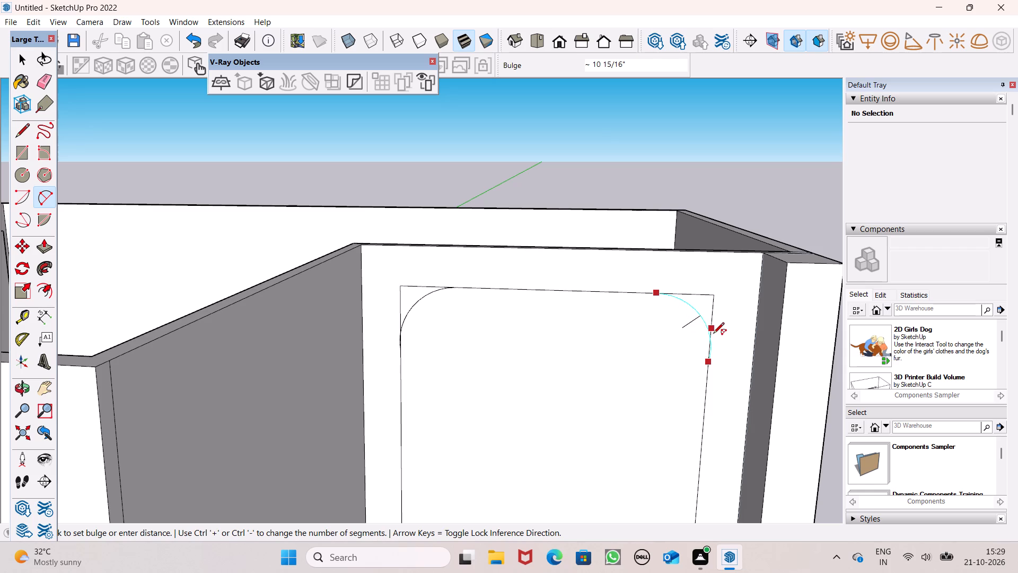
left_click(713, 334)
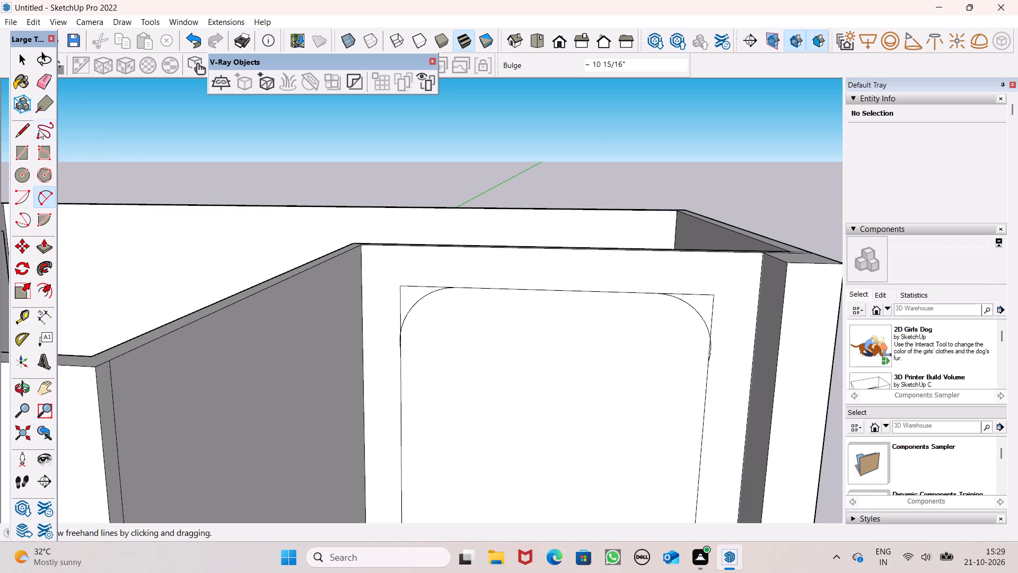
Erase the square corner edges outside the upper-left arc and the short straight segment overlapping the arc's lower end.
left_click(37, 77)
scroll(419, 294, "up", 5)
left_click_drag(405, 276, 404, 283)
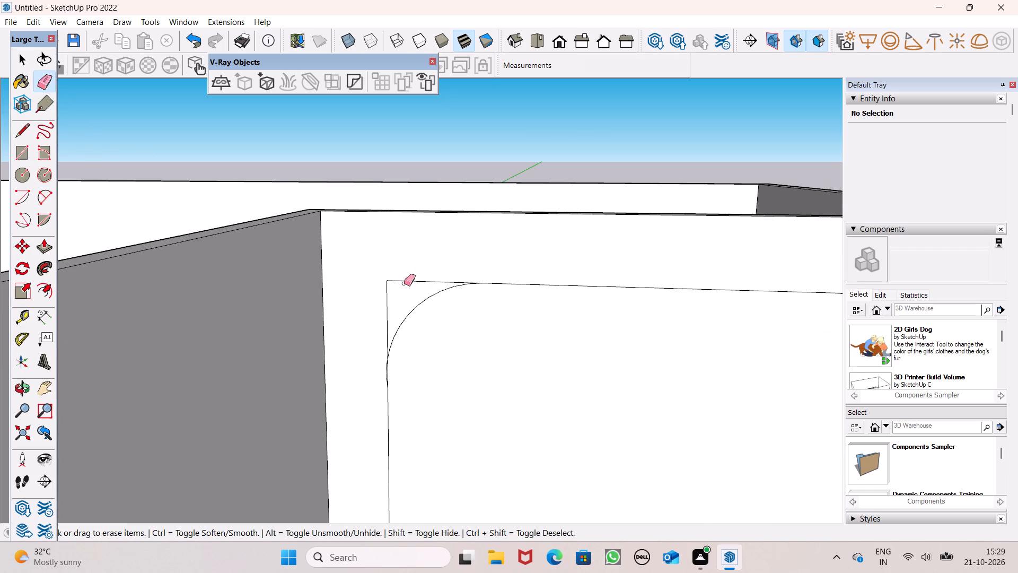
left_click_drag(404, 283, 385, 307)
scroll(378, 352, "up", 12)
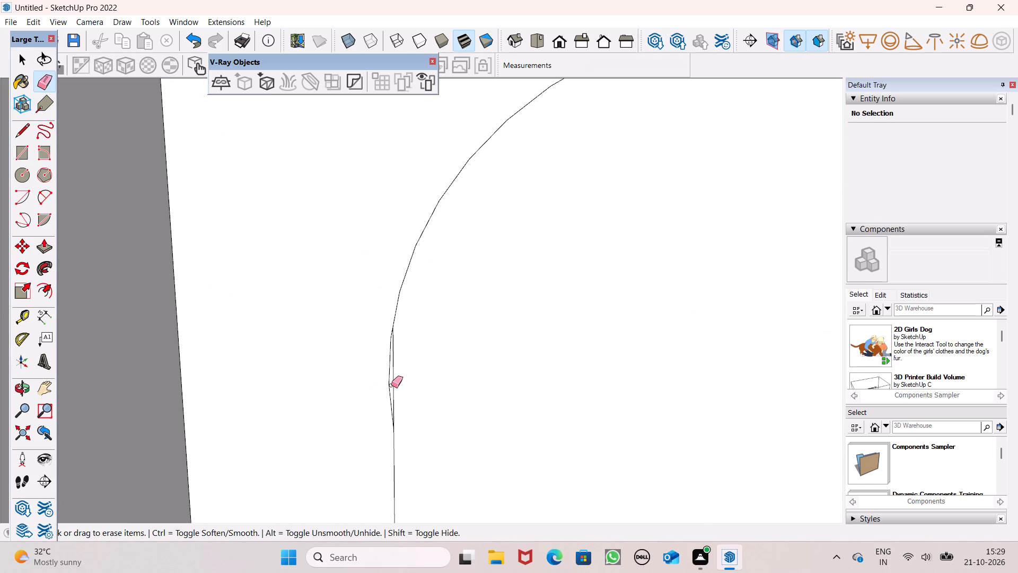
left_click(396, 385)
left_click(396, 384)
Erase the square corner edges outside the upper-right arc and the short straight segment overlapping the arc's lower end.
scroll(350, 229, "down", 13)
scroll(328, 293, "down", 6)
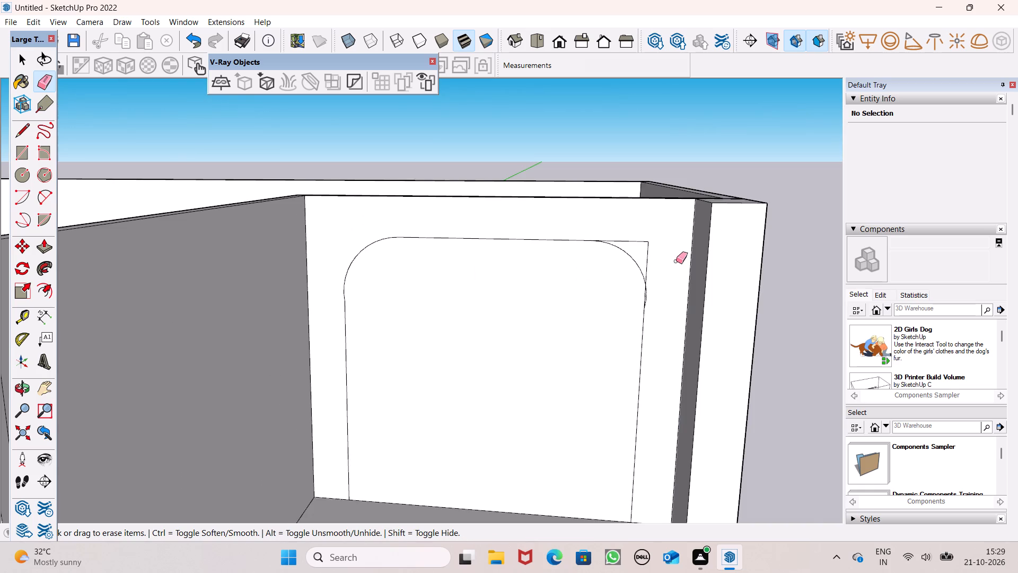
scroll(676, 261, "up", 6)
left_click_drag(594, 225, 623, 259)
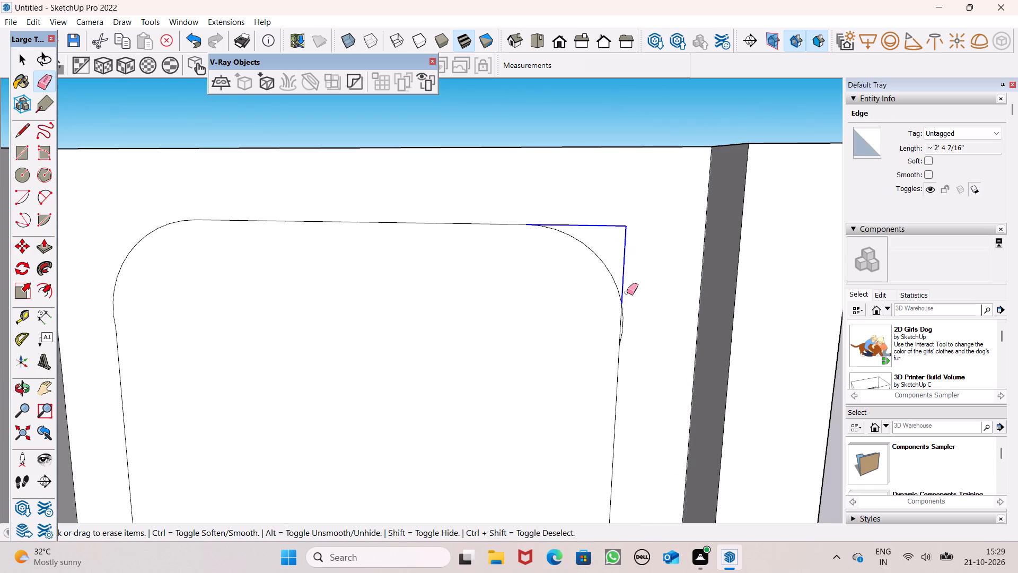
scroll(611, 328, "up", 7)
middle_click_drag(617, 336, 621, 345)
left_click(624, 320)
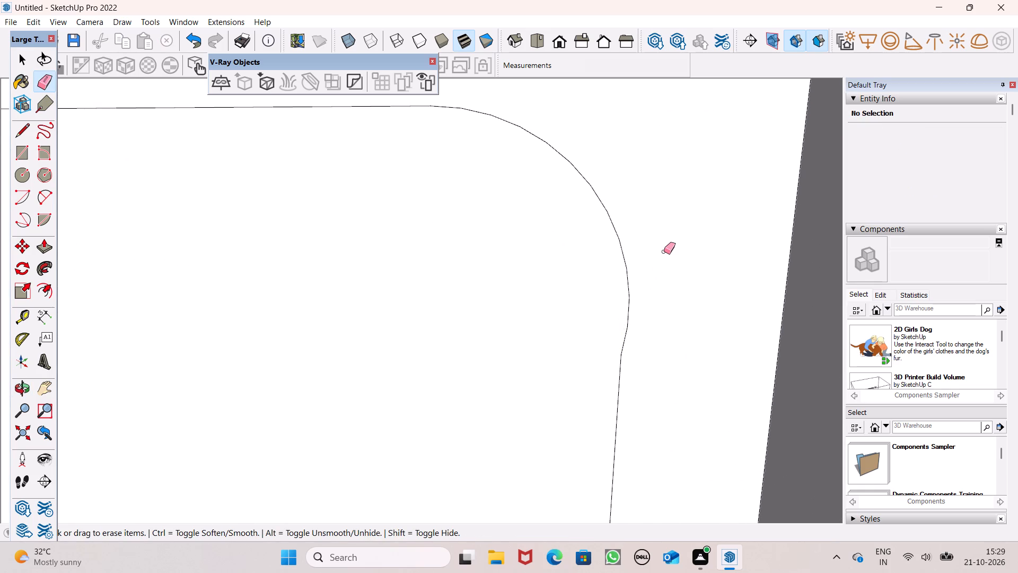
Examine the upper floor from the front and above, comparing the right wall's round-cornered outline with the left wall's finished opening.
scroll(664, 251, "down", 18)
scroll(663, 229, "down", 3)
middle_click_drag(673, 247, 671, 254)
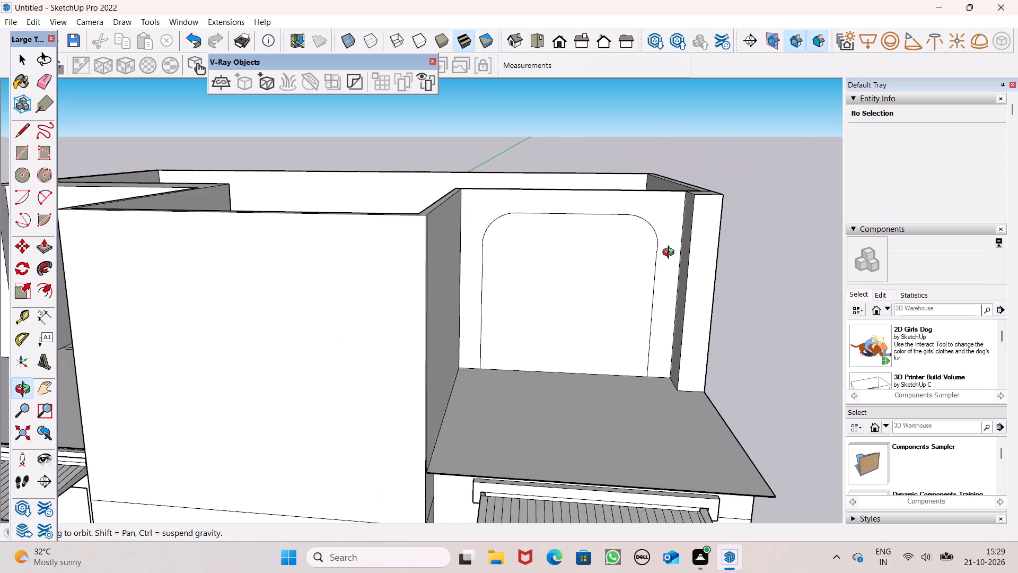
middle_click_drag(671, 254, 664, 256)
scroll(769, 242, "down", 3)
middle_click_drag(756, 257, 713, 307)
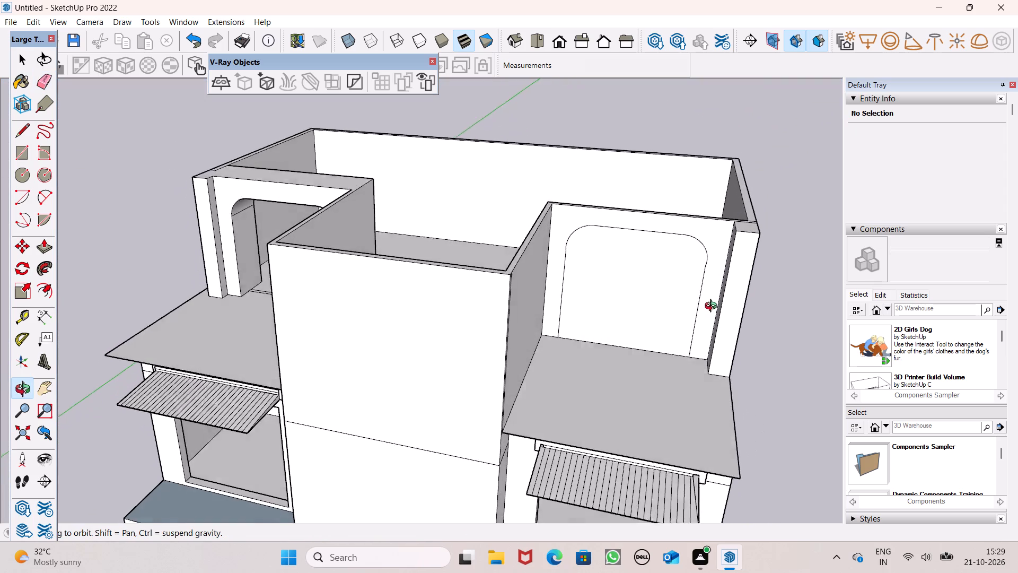
middle_click_drag(713, 307, 788, 301)
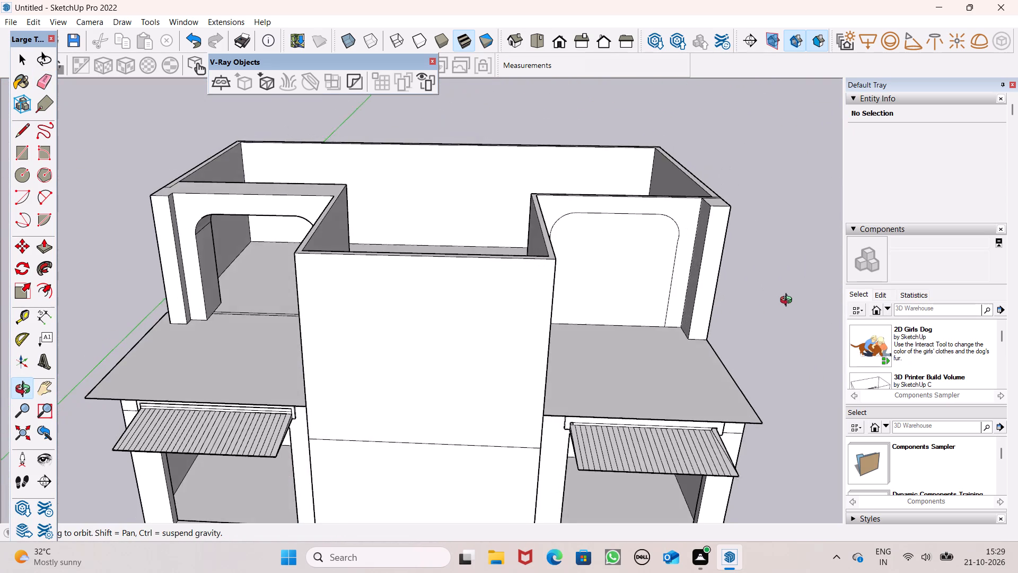
middle_click_drag(788, 301, 749, 267)
scroll(735, 258, "down", 2)
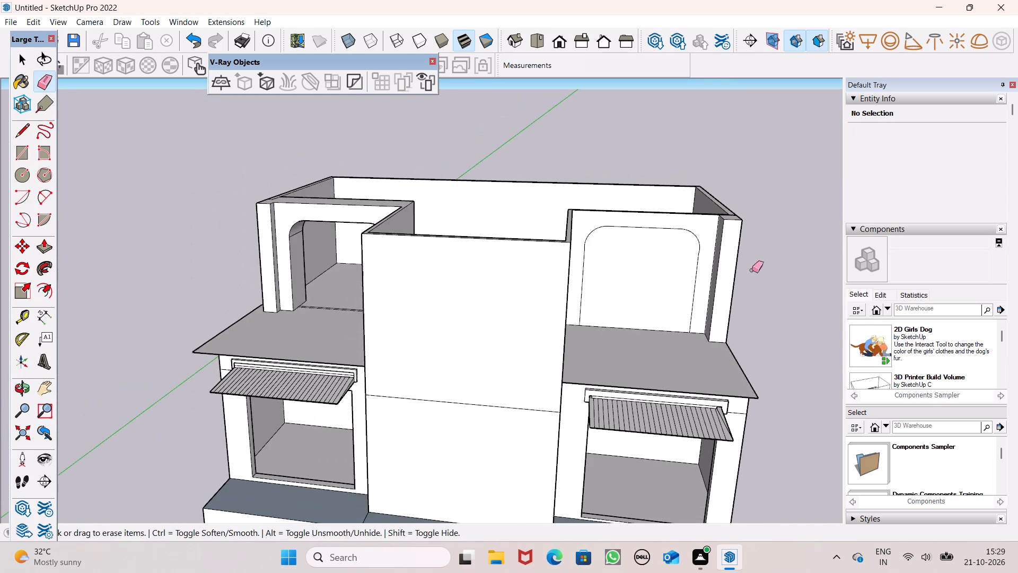
middle_click_drag(758, 291, 805, 301)
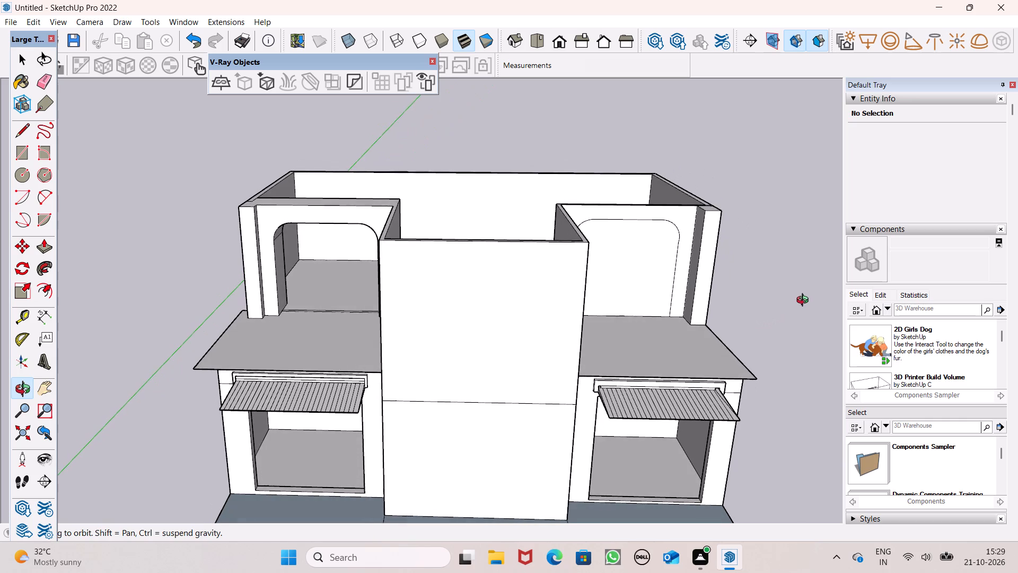
middle_click_drag(805, 301, 805, 299)
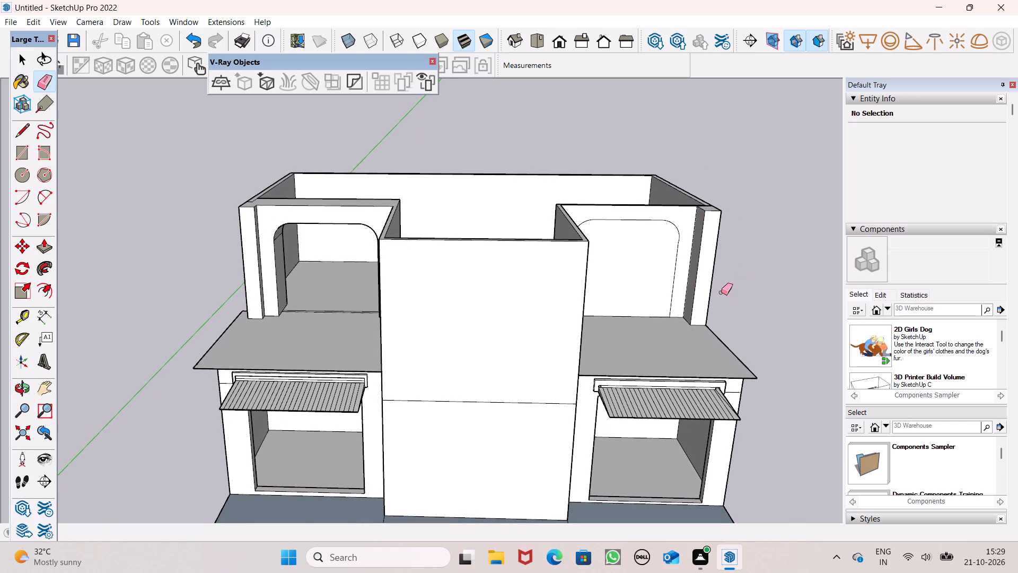
scroll(713, 289, "down", 2)
middle_click_drag(705, 296, 708, 339)
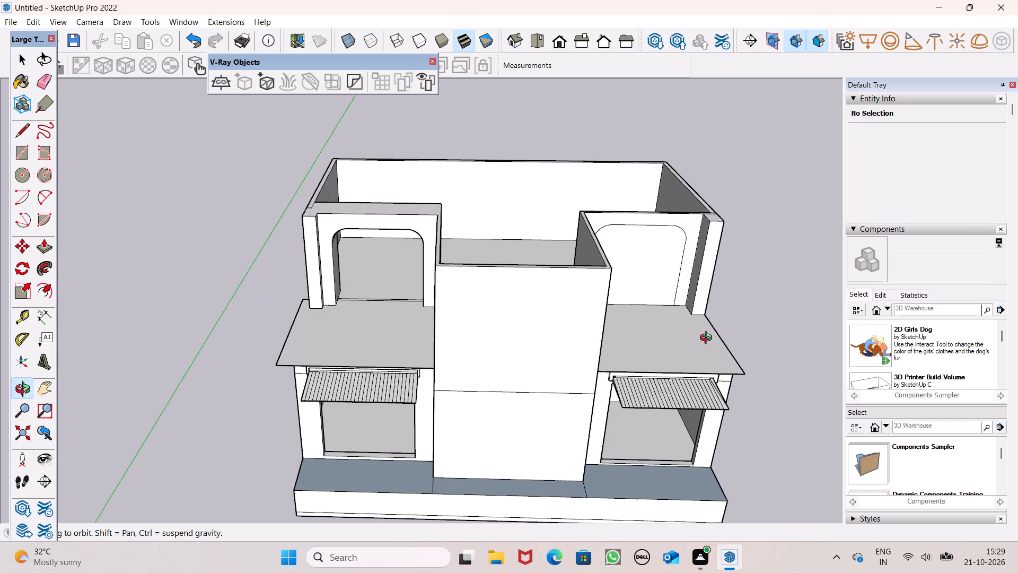
middle_click_drag(708, 339, 481, 414)
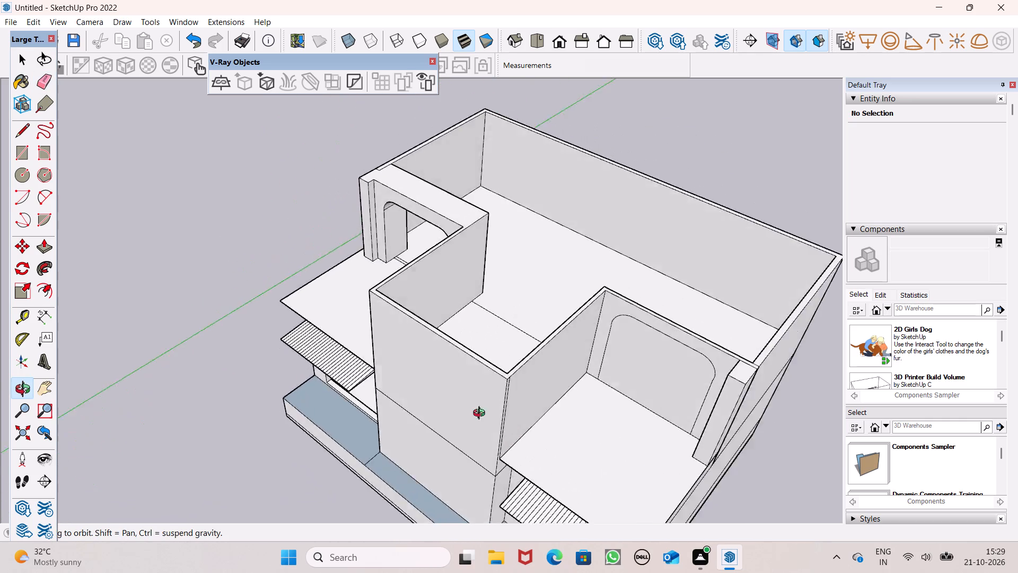
middle_click_drag(481, 414, 536, 349)
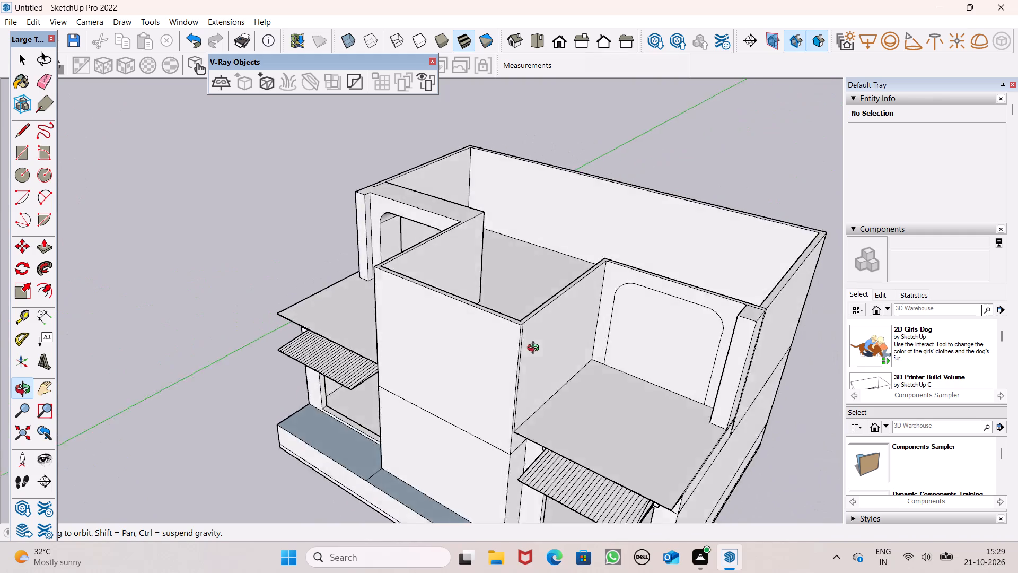
middle_click_drag(536, 349, 601, 309)
scroll(284, 286, "down", 3)
middle_click_drag(224, 300, 338, 403)
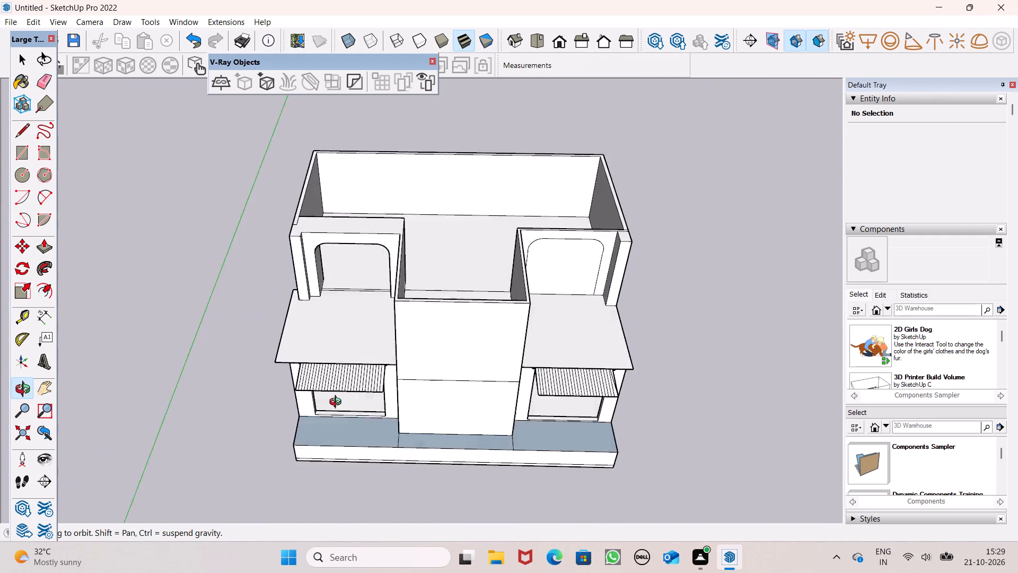
middle_click_drag(338, 403, 364, 389)
scroll(537, 316, "up", 8)
middle_click(622, 268)
scroll(623, 272, "up", 1)
middle_click_drag(623, 272, 612, 241)
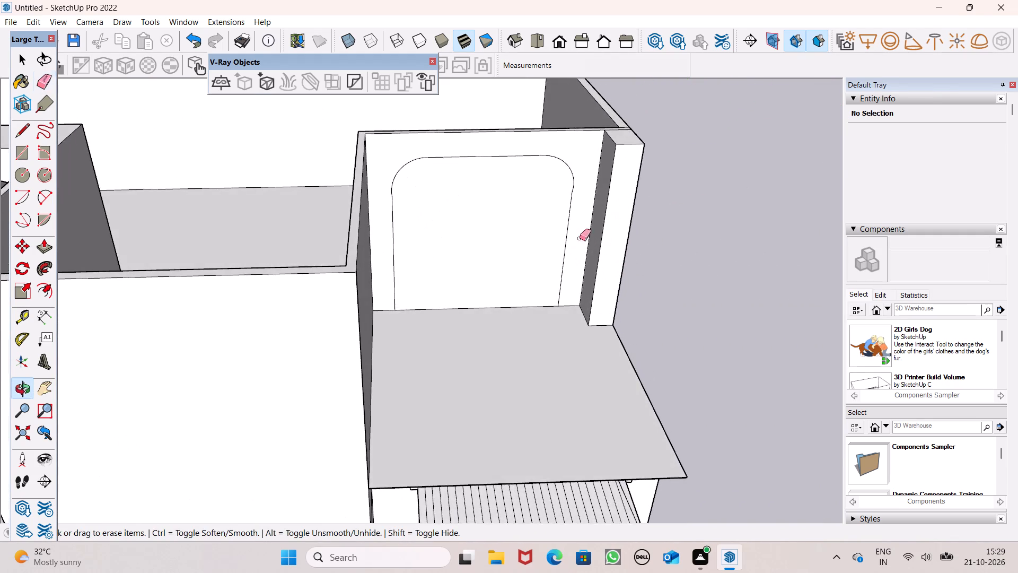
scroll(565, 240, "down", 5)
scroll(666, 186, "up", 2)
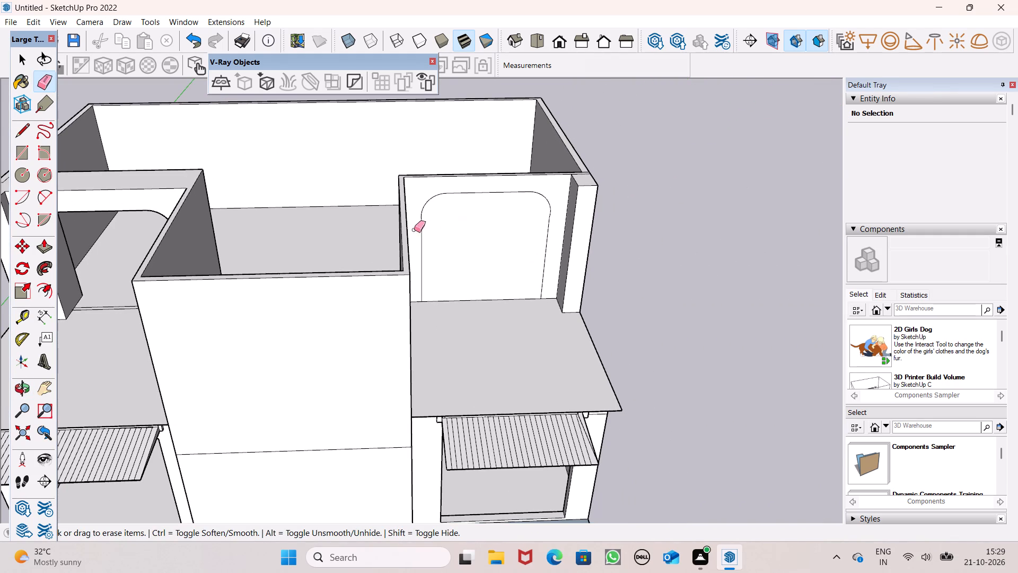
Push the round-cornered panel in the right upper-floor wall back through the wall to cut the opening.
left_click(45, 251)
middle_click_drag(556, 300, 549, 305)
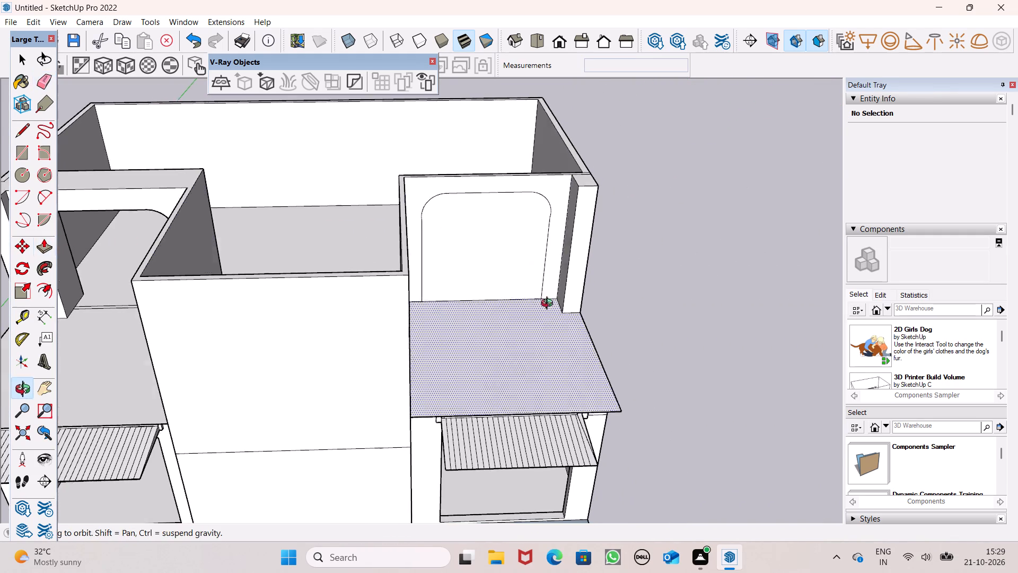
middle_click_drag(549, 305, 494, 294)
scroll(500, 305, "up", 1)
left_click_drag(462, 287, 477, 271)
scroll(640, 227, "down", 4)
Pull the wall face around the right opening forward 1' 10", using the left wall's front face as the depth reference.
middle_click_drag(640, 261, 678, 374)
left_click_drag(472, 207, 378, 220)
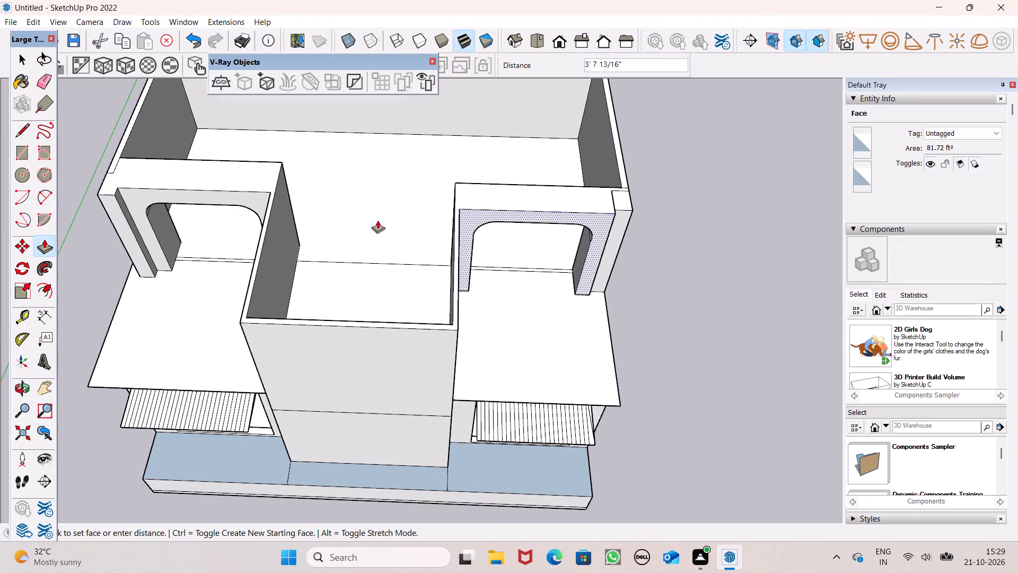
left_click_drag(378, 220, 266, 194)
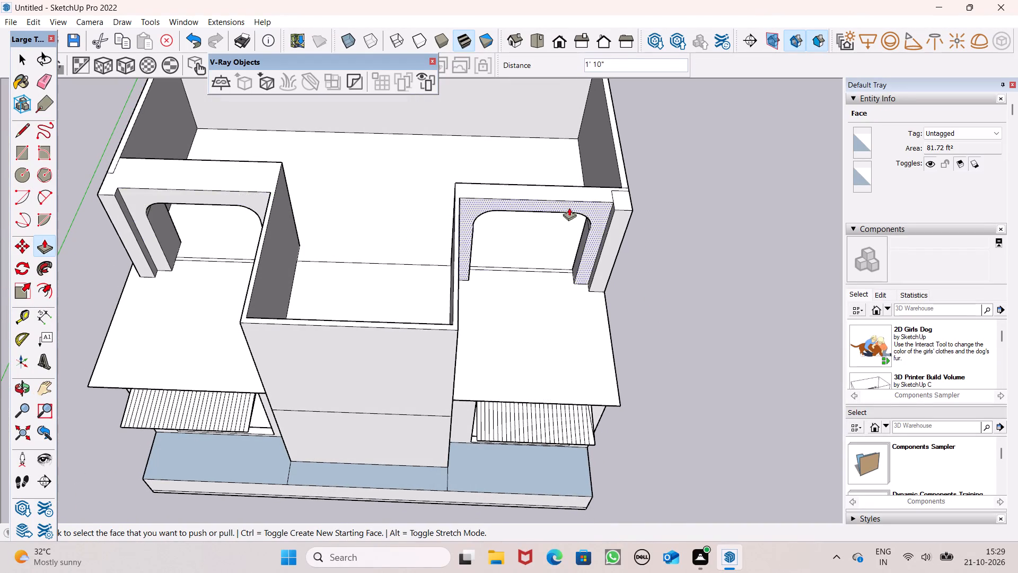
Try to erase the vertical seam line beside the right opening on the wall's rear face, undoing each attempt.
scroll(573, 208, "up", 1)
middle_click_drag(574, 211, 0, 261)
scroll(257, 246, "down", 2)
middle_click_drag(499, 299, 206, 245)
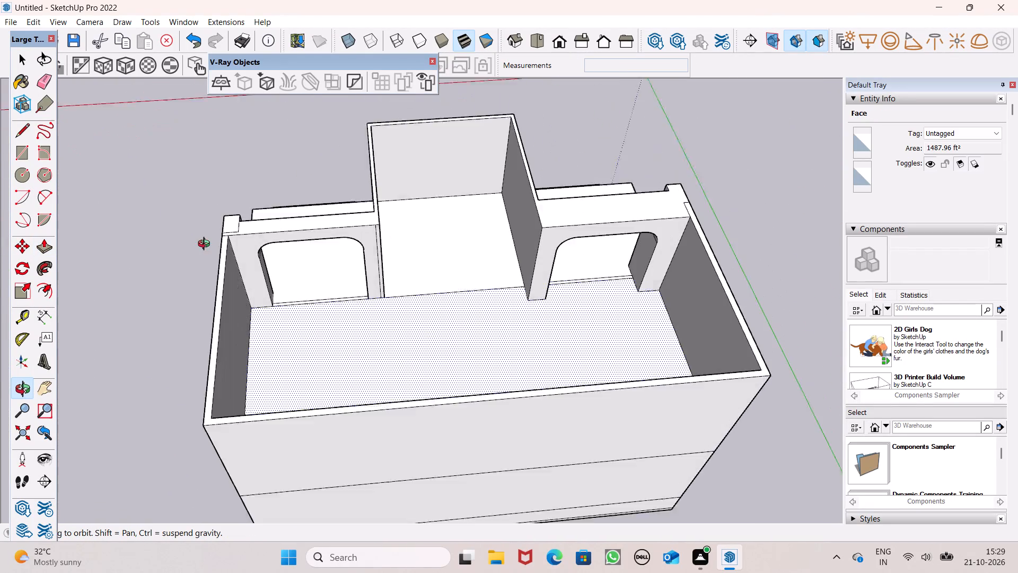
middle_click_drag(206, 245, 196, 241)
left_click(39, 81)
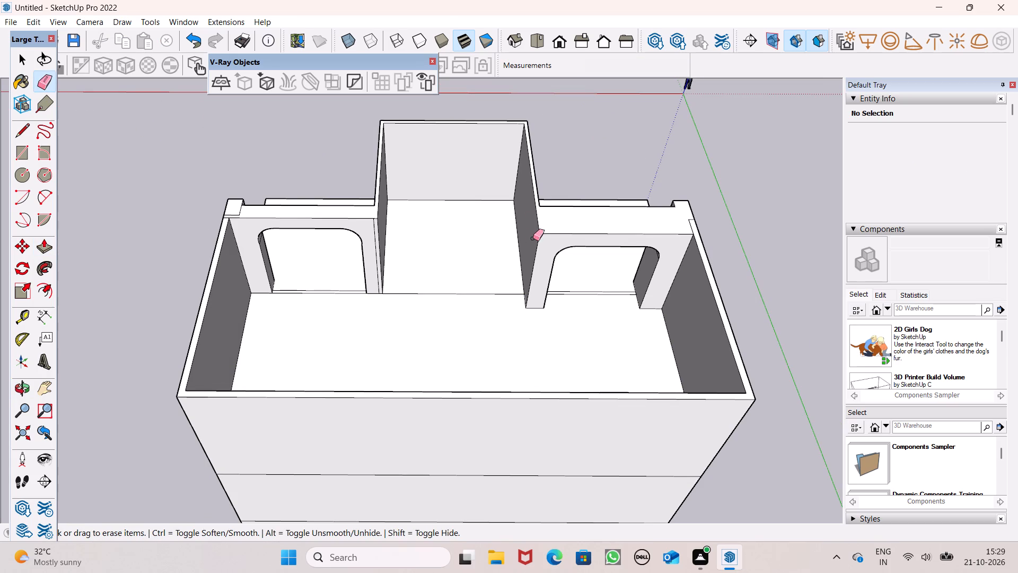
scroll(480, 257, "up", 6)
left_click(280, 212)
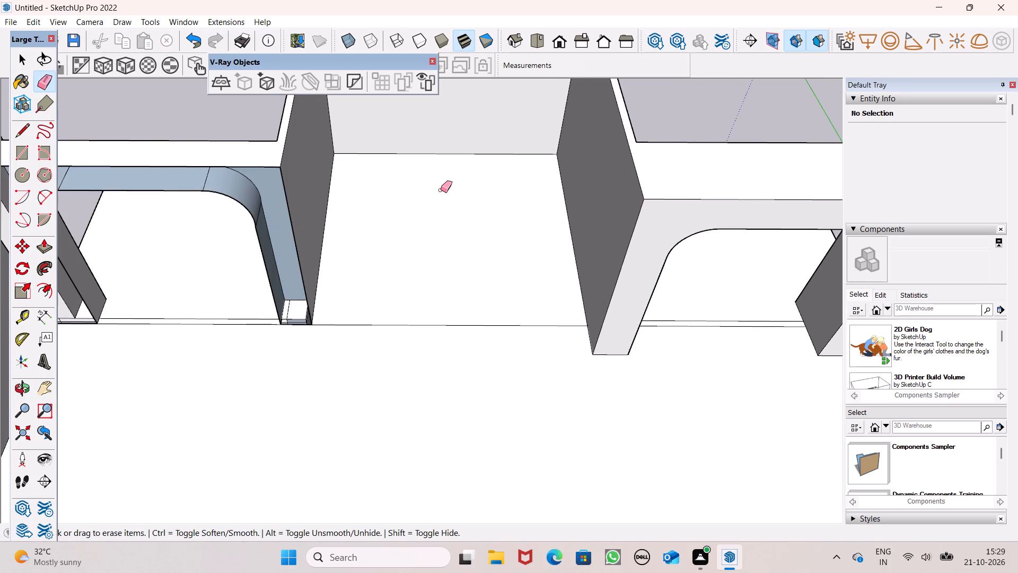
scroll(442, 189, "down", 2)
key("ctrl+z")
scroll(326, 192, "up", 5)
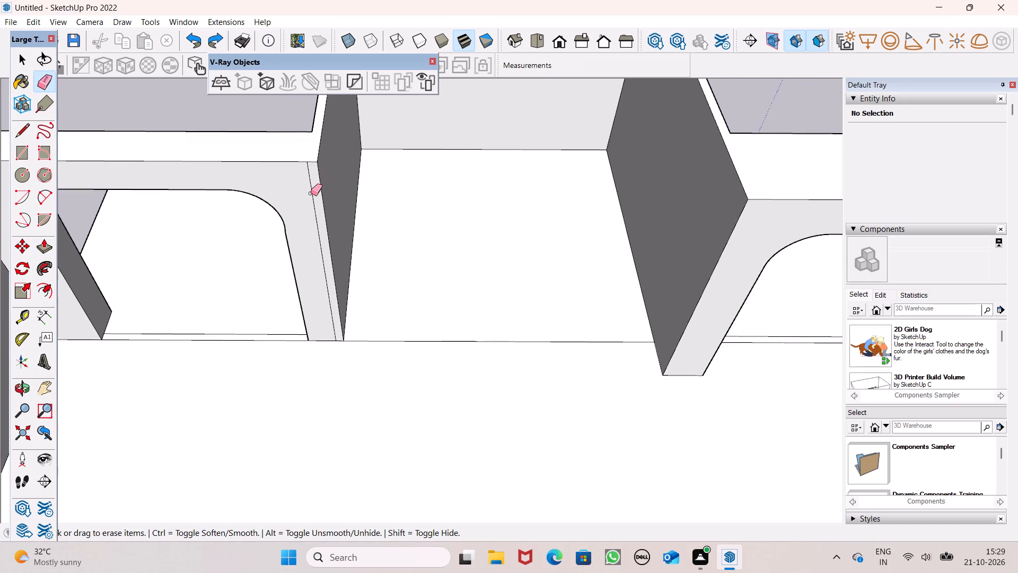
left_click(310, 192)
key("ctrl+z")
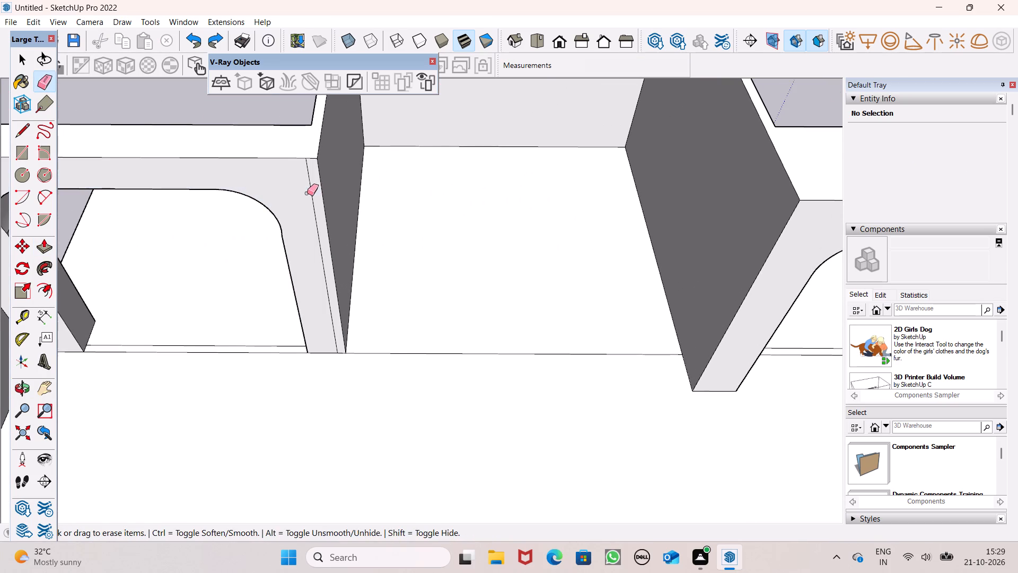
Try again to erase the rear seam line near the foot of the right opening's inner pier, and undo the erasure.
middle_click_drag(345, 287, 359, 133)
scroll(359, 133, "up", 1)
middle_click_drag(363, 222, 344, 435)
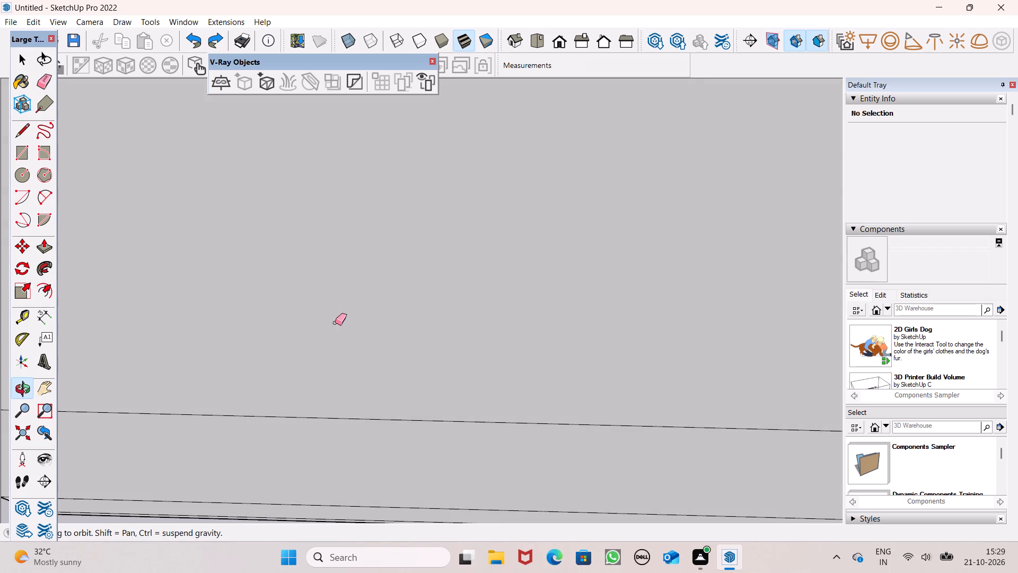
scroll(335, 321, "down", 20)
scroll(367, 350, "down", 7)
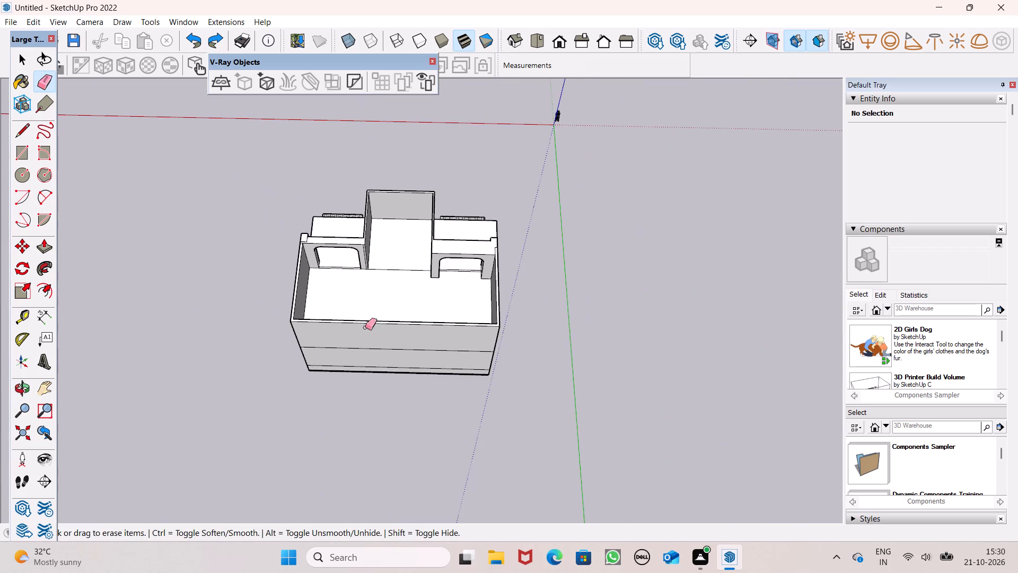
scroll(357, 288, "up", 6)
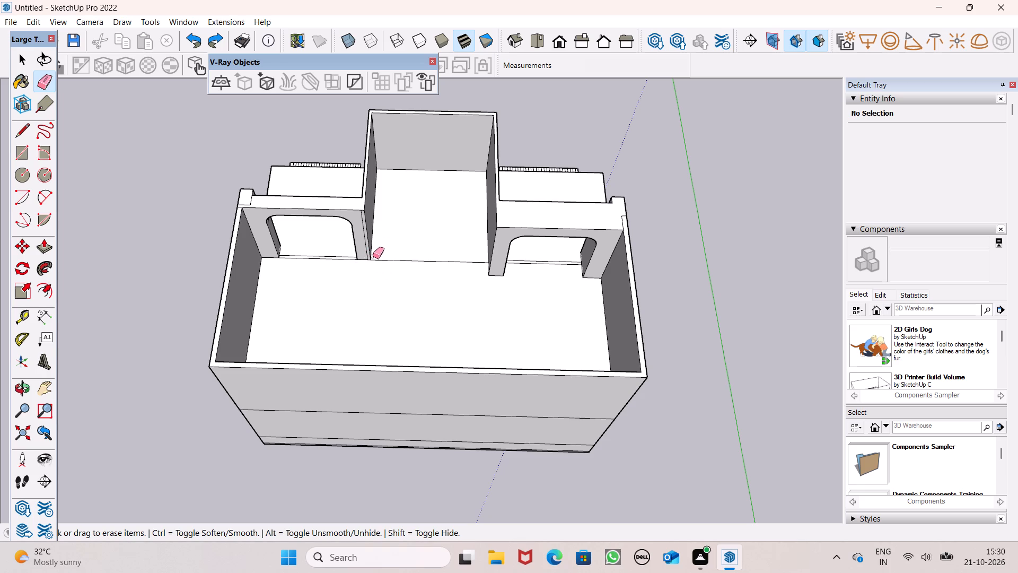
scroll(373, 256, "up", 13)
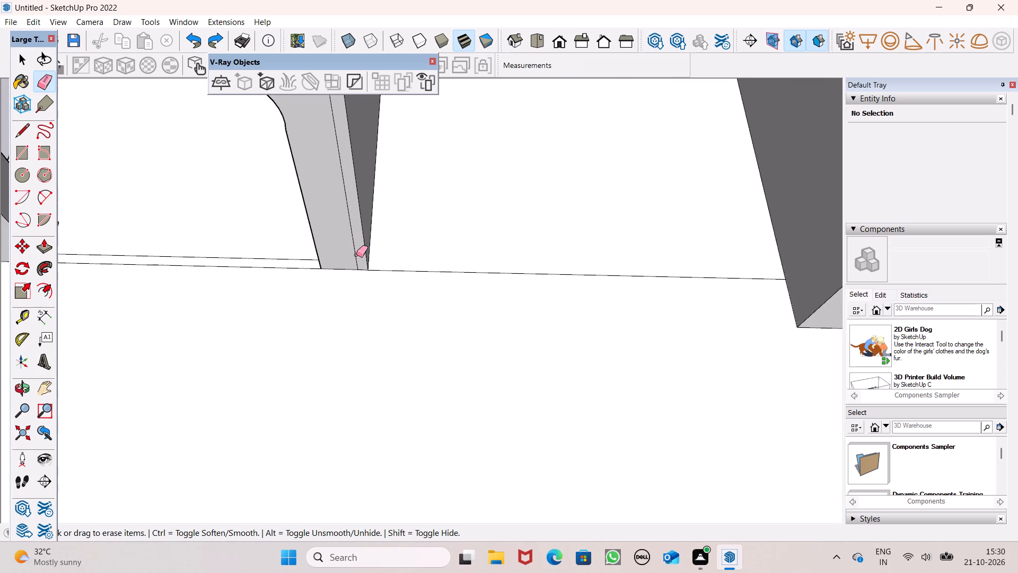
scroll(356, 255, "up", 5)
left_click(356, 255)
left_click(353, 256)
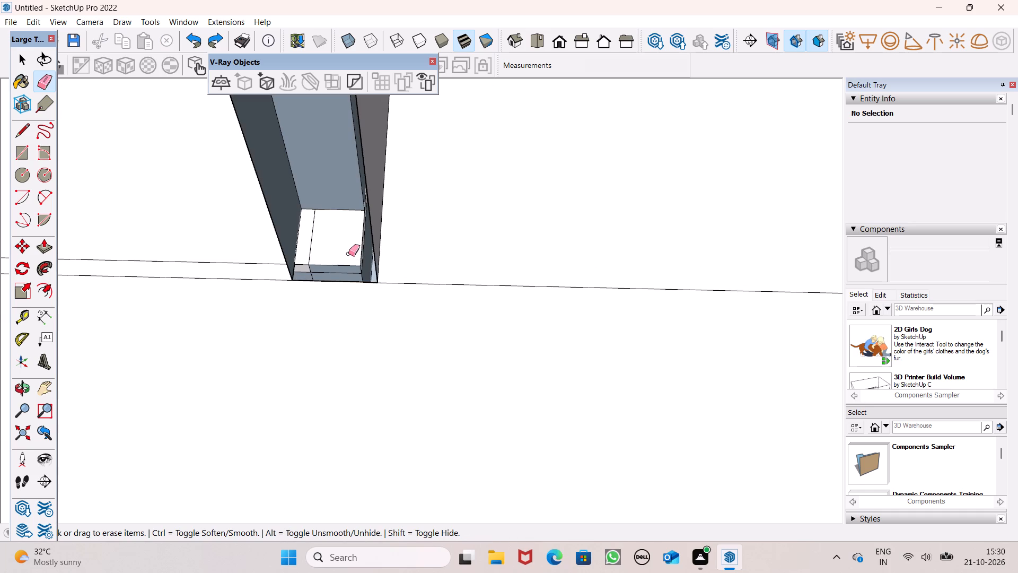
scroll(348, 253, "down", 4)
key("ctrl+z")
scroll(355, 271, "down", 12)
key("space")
Erase the two seam edges on the wall top where the right corner pilaster meets the thickened right wall.
scroll(354, 286, "down", 7)
middle_click_drag(425, 285, 428, 304)
scroll(444, 258, "up", 2)
scroll(445, 258, "down", 2)
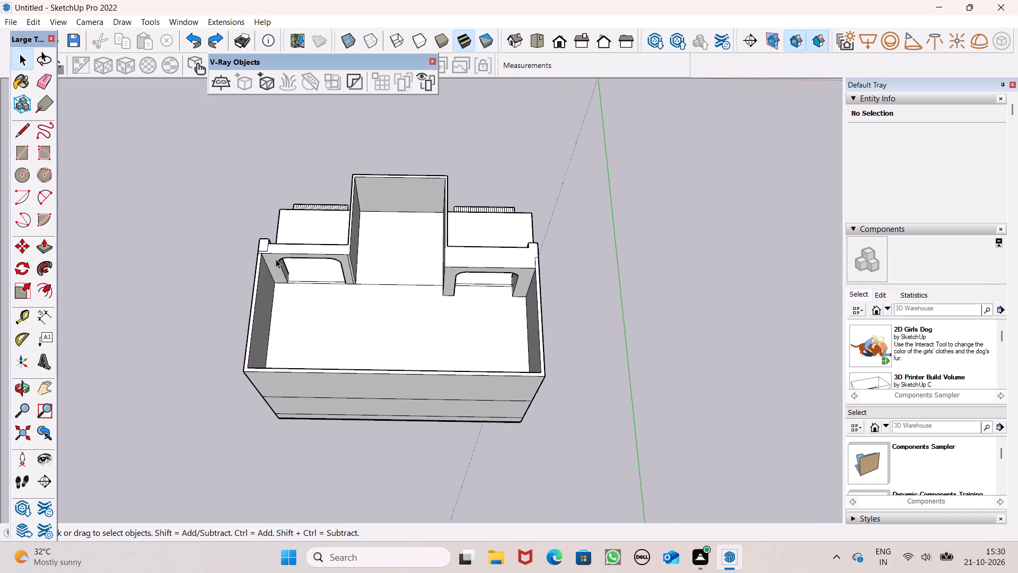
scroll(219, 247, "up", 7)
middle_click_drag(314, 268, 346, 336)
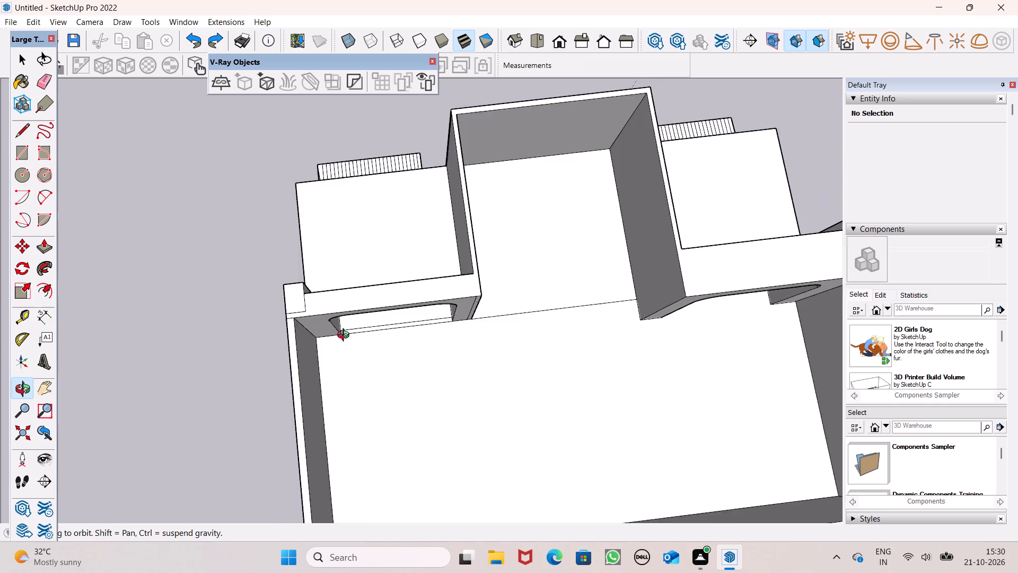
middle_click_drag(346, 336, 327, 325)
scroll(281, 298, "up", 7)
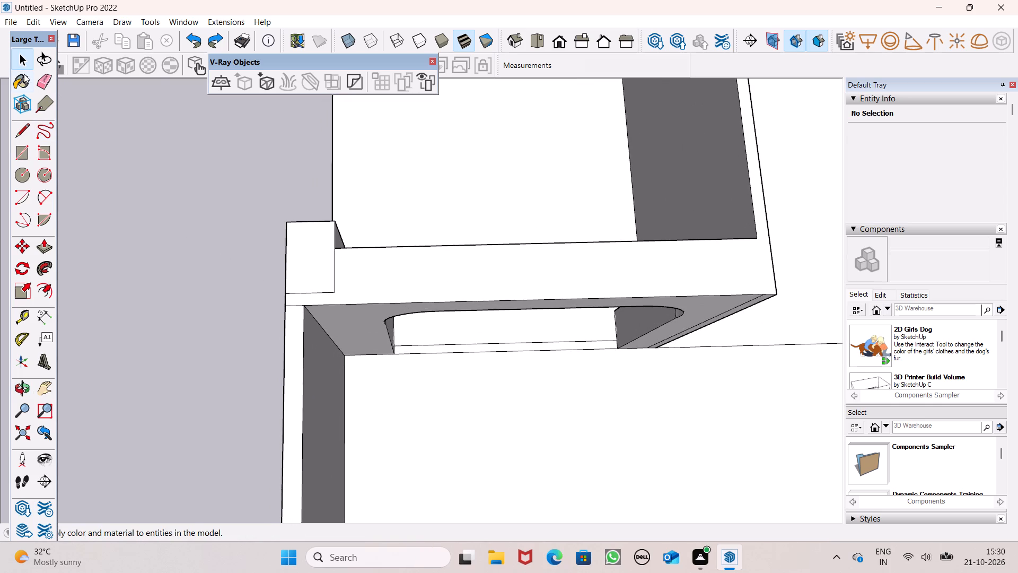
left_click(46, 83)
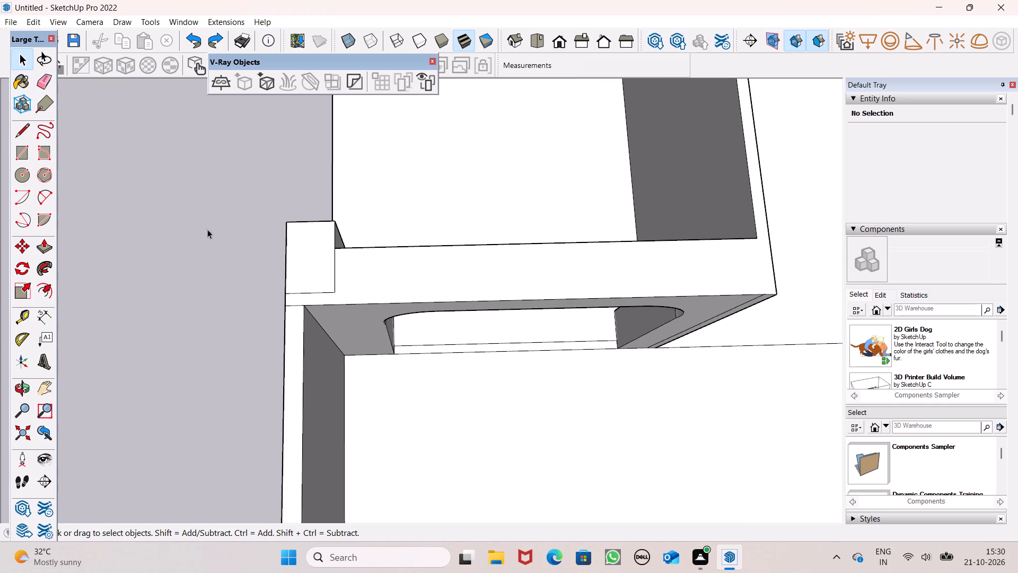
left_click(42, 83)
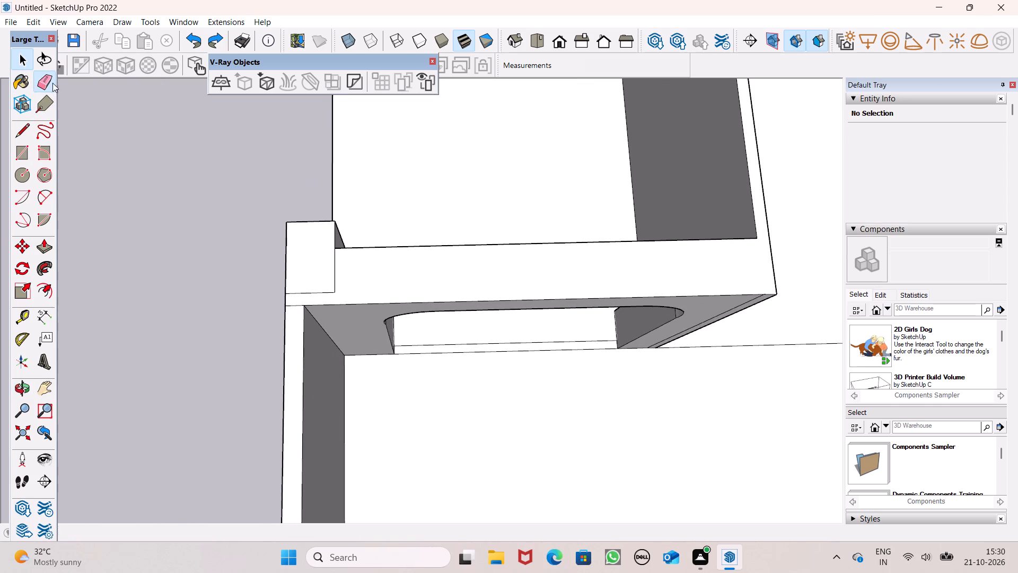
left_click_drag(337, 267, 330, 271)
left_click_drag(330, 289, 325, 290)
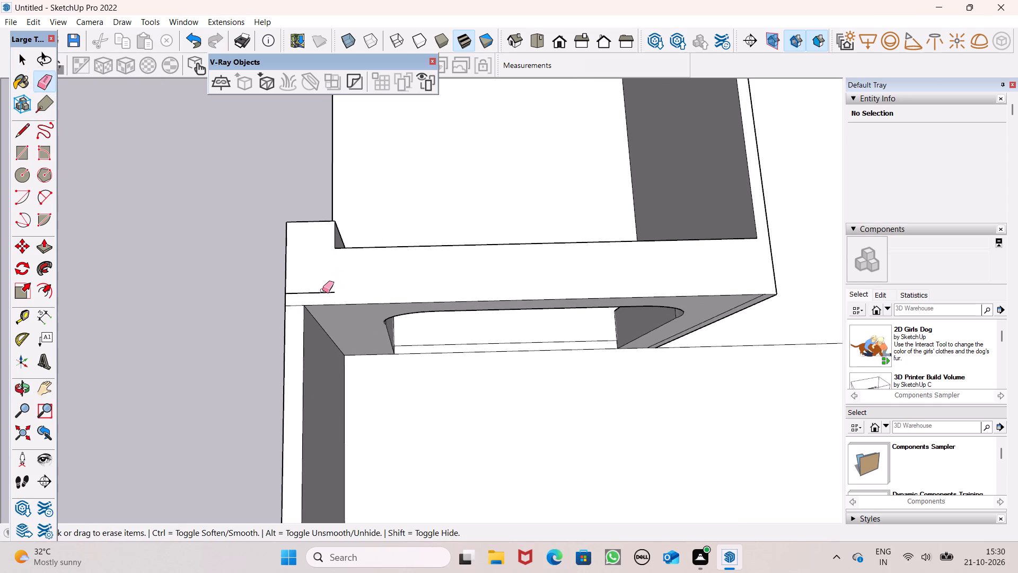
left_click(319, 290)
scroll(188, 215, "down", 6)
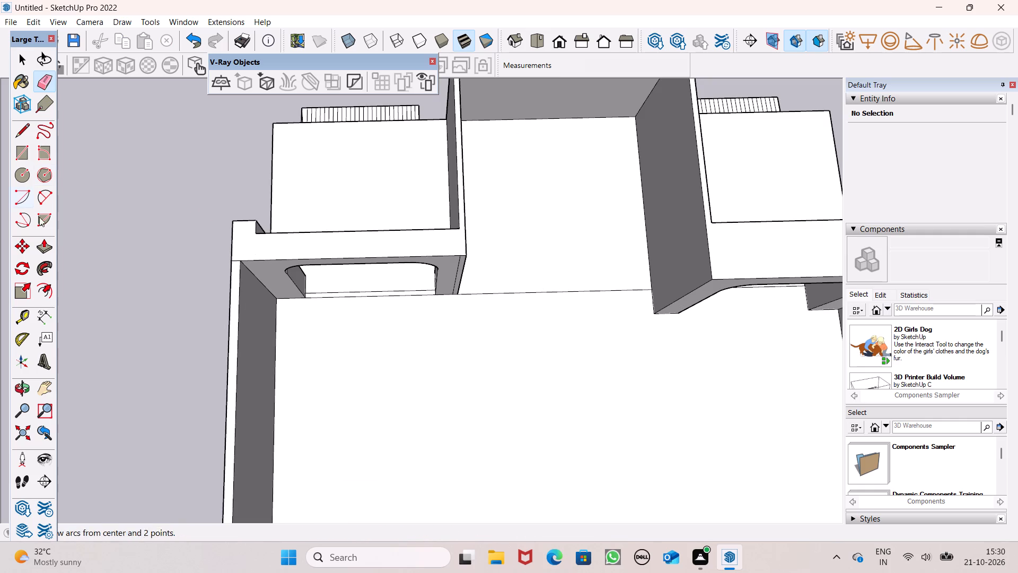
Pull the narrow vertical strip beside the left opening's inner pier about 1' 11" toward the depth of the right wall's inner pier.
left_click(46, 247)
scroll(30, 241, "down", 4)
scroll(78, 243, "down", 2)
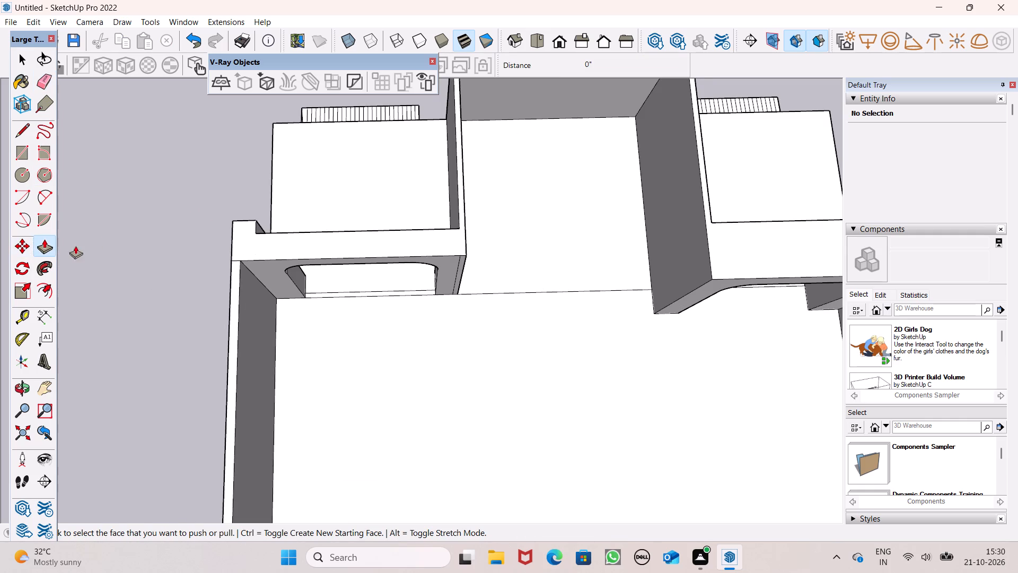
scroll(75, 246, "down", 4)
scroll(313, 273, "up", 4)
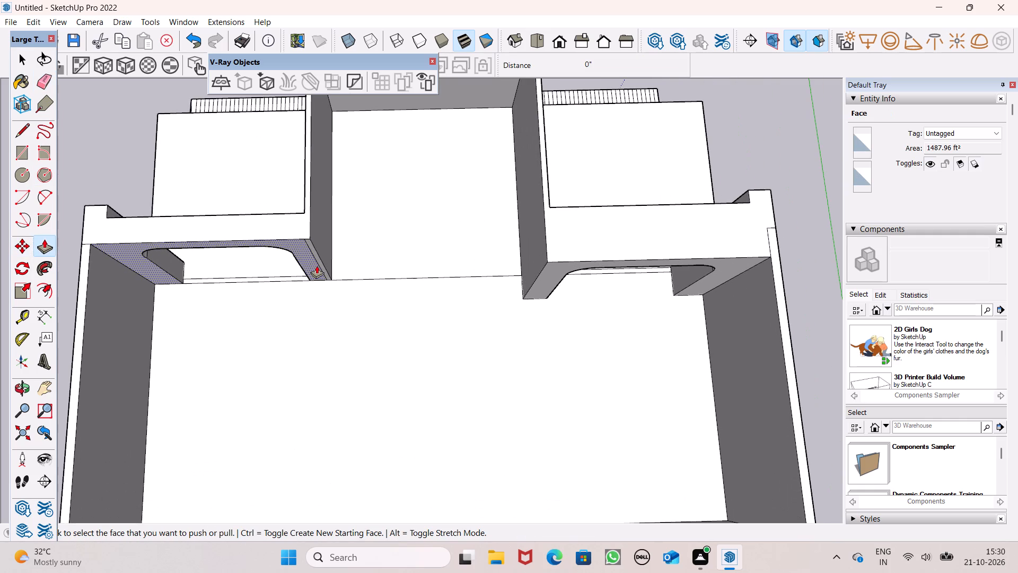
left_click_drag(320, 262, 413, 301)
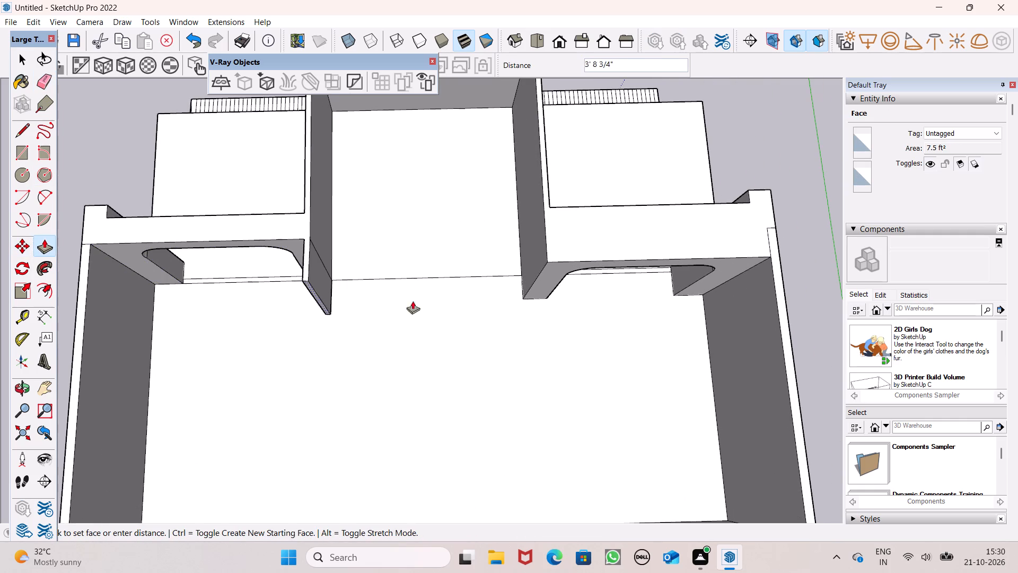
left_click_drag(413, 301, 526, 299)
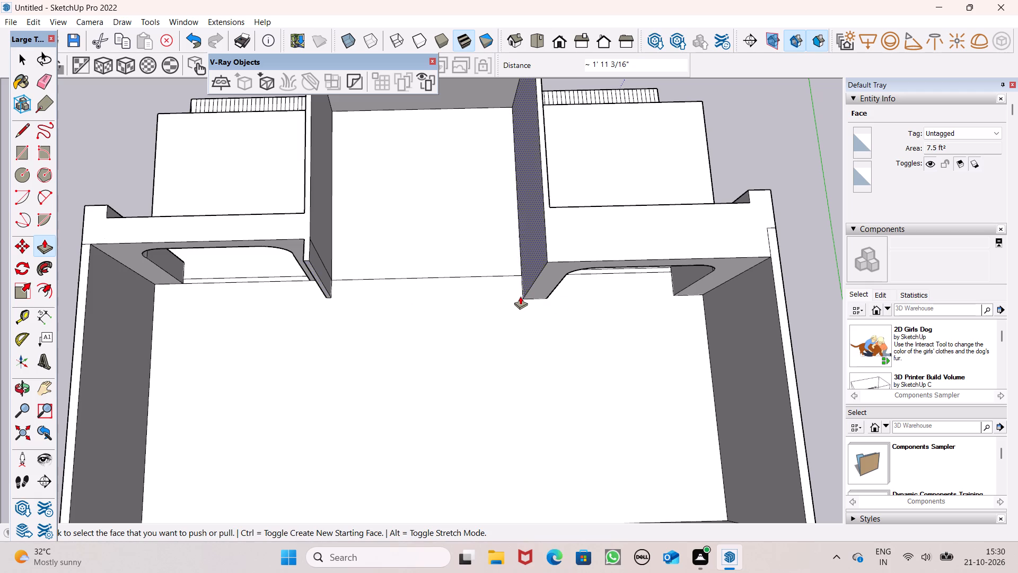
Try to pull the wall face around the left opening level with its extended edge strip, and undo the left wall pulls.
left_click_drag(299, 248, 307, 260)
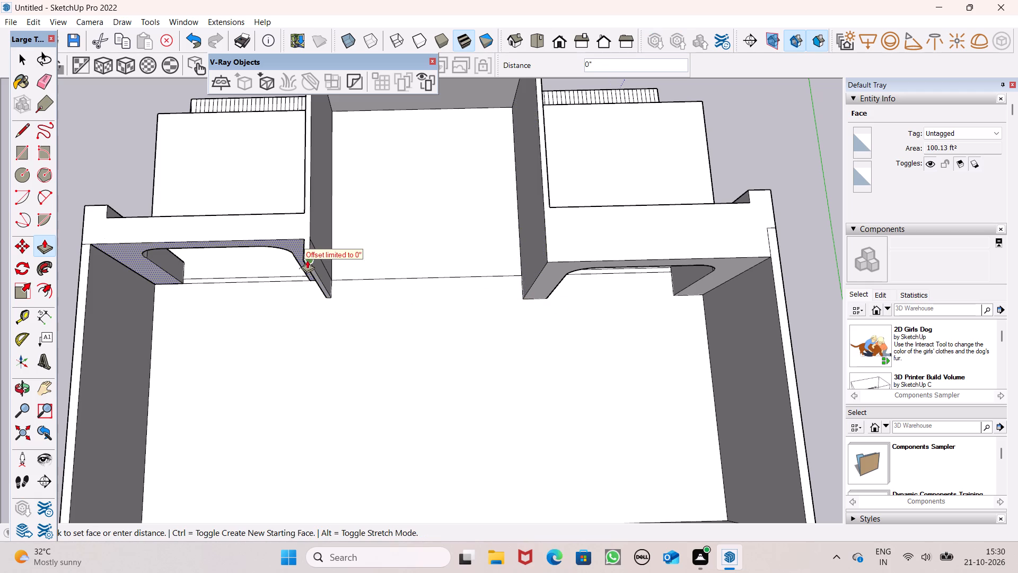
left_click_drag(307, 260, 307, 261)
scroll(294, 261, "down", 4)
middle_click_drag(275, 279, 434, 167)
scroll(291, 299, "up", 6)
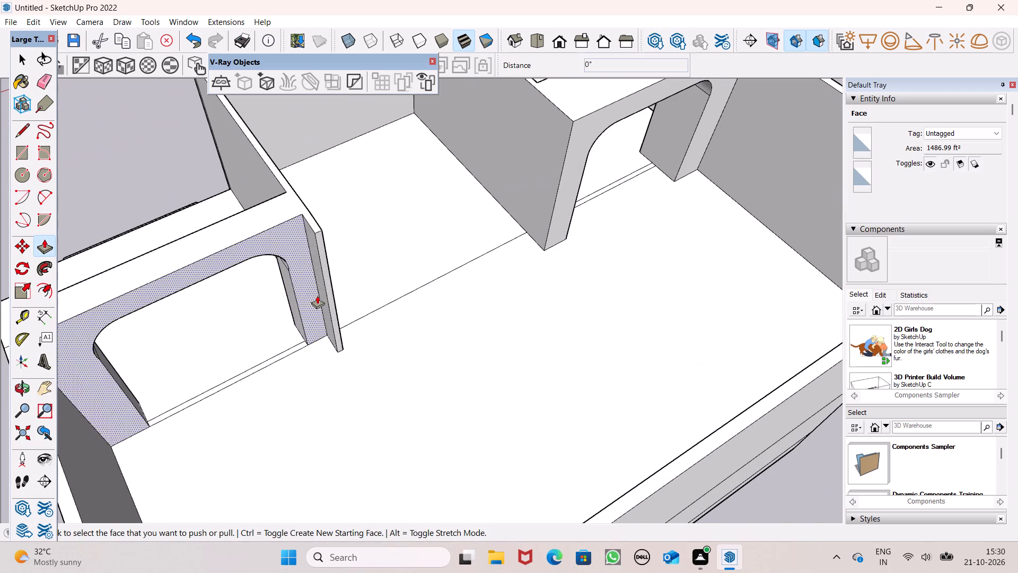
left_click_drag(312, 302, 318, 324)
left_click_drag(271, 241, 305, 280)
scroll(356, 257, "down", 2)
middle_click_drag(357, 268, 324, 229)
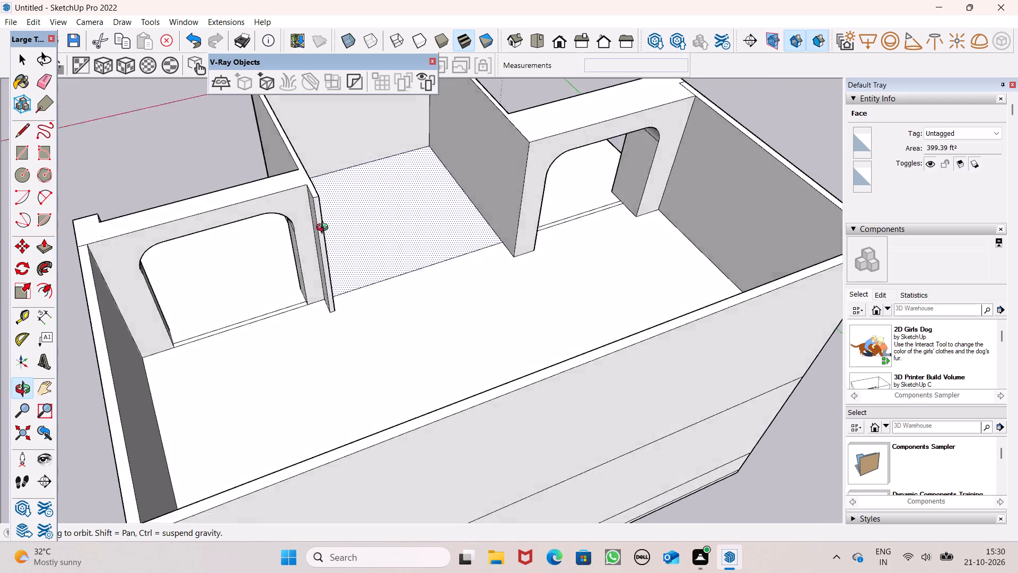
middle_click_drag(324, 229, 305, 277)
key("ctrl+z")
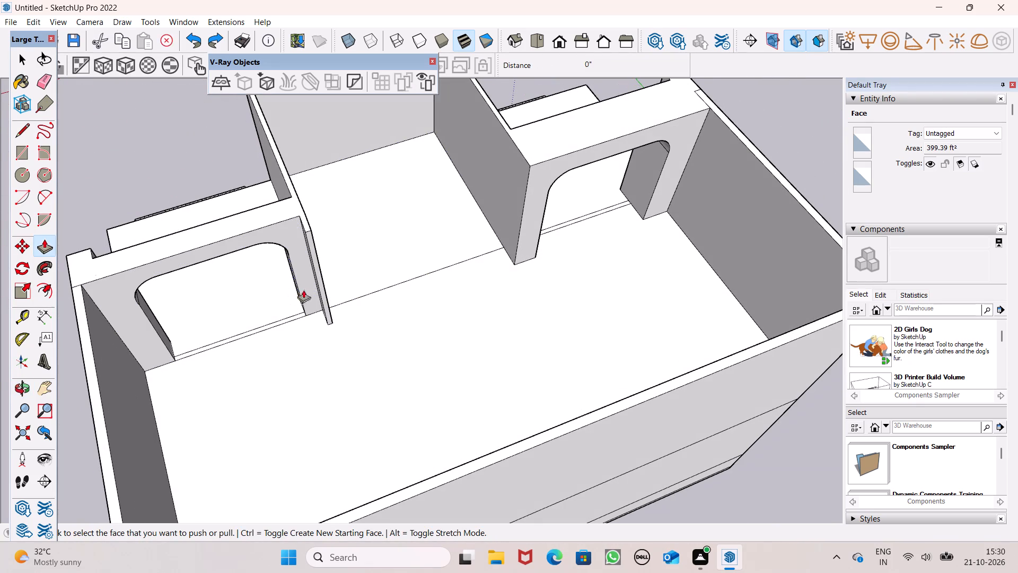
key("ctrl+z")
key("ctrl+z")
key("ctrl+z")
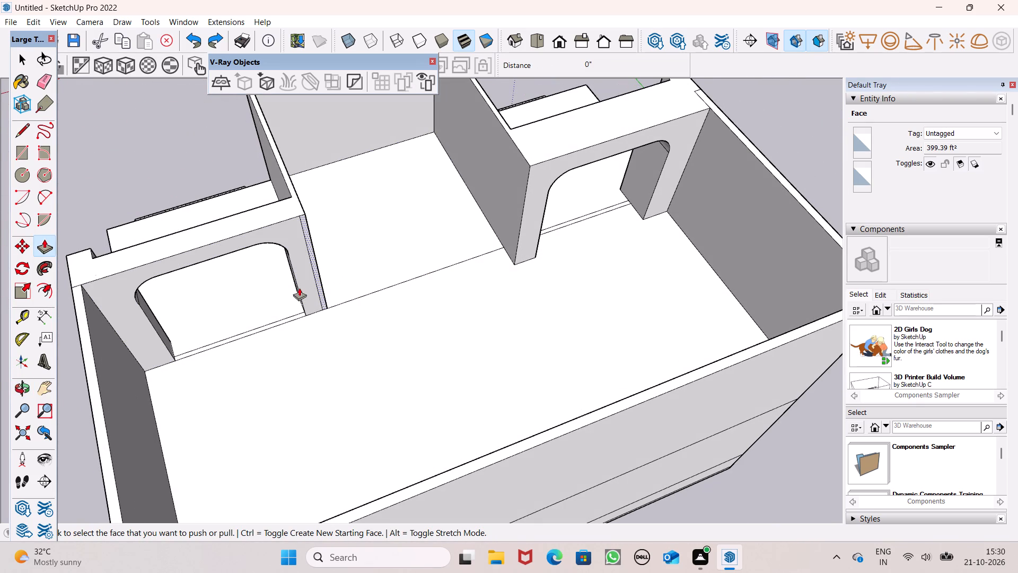
Pull the wall face around the left opening out 2' 7", using the right wall's inner pier as the depth reference.
left_click_drag(303, 289, 482, 288)
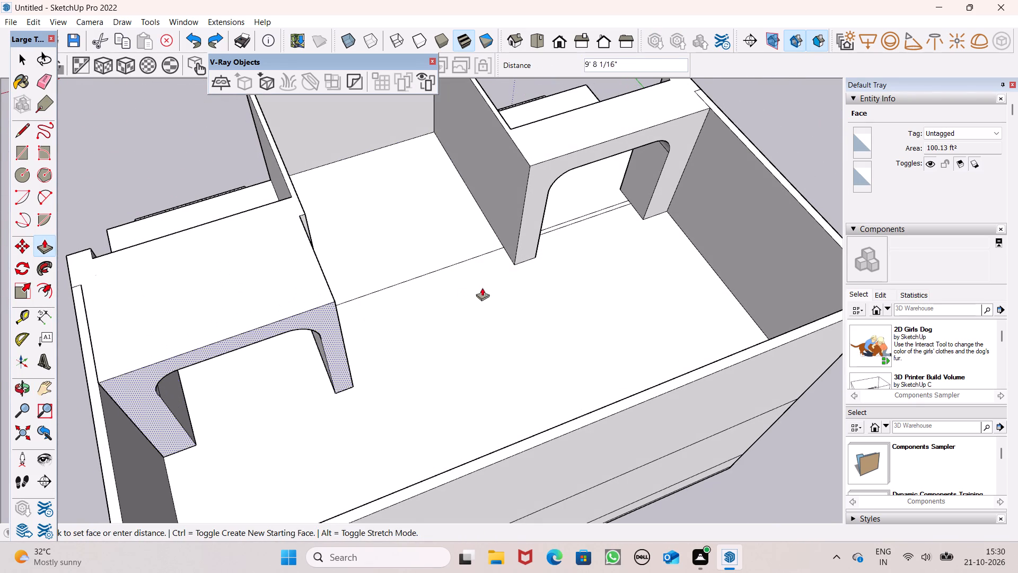
left_click_drag(482, 288, 514, 265)
middle_click_drag(381, 293, 225, 350)
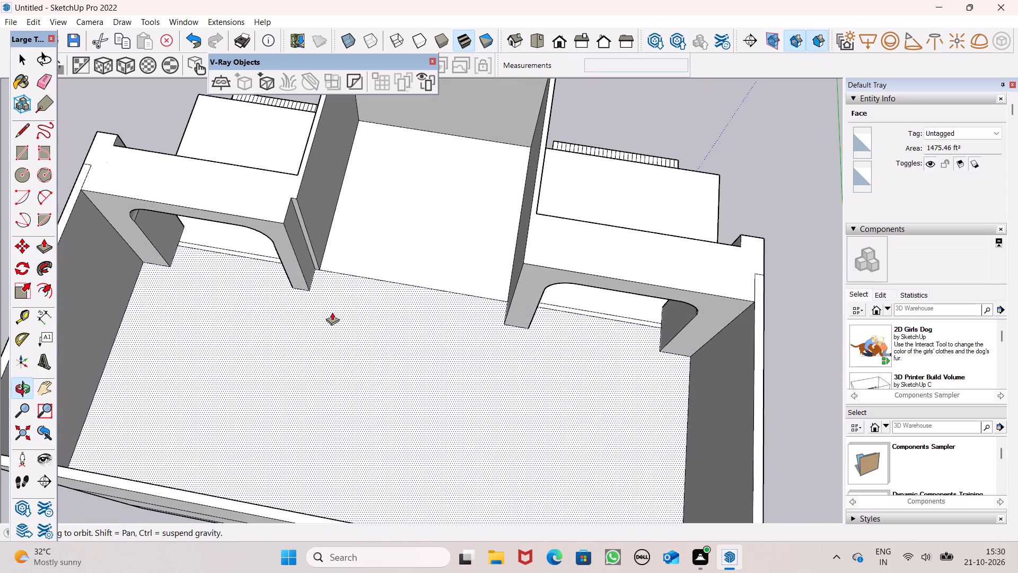
scroll(332, 310, "up", 1)
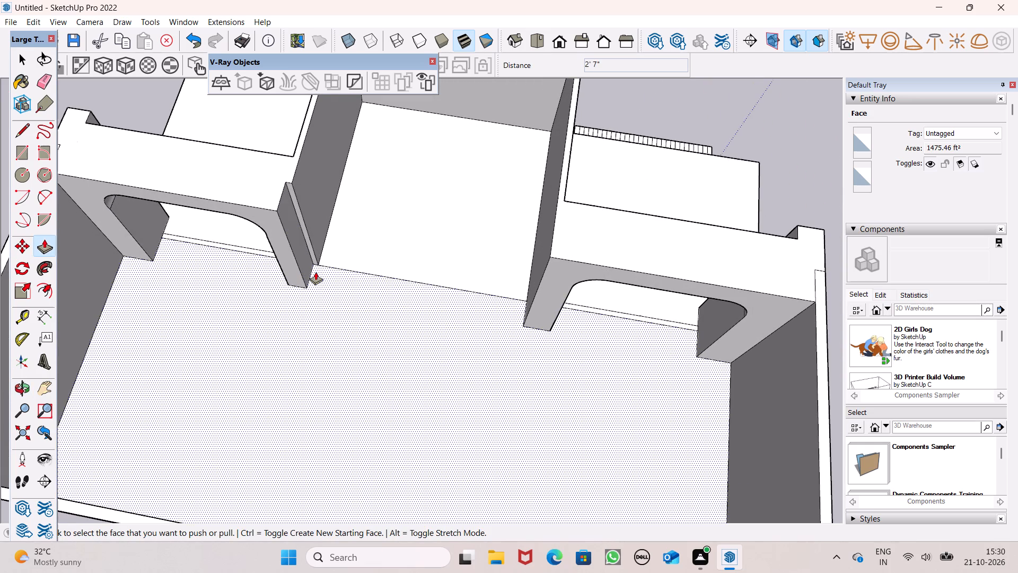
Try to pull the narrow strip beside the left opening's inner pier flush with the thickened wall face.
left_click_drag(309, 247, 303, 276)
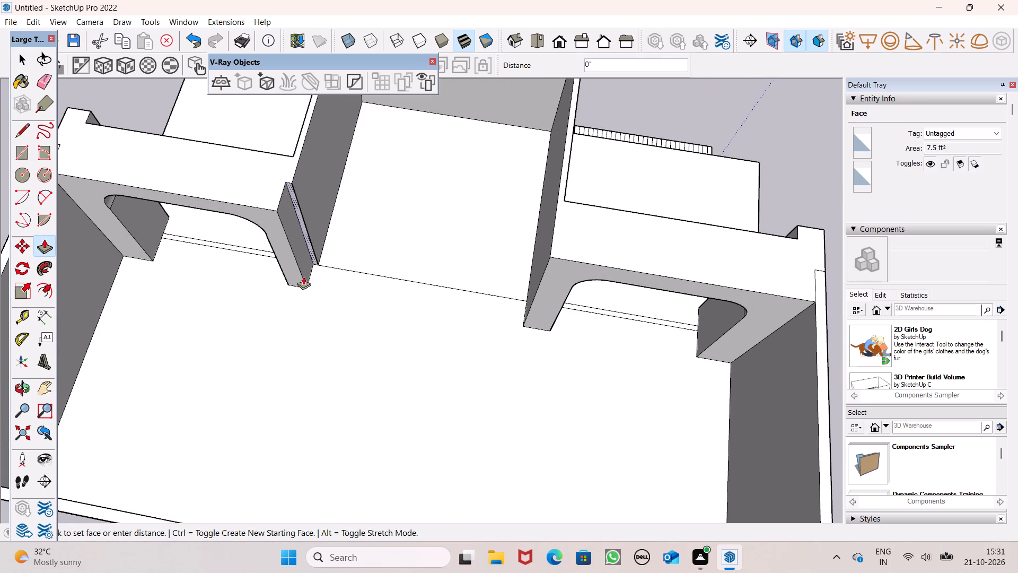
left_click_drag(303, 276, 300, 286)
Examine the inner piers of both openings and their junctions with the central bay walls from several sides.
middle_click_drag(304, 253, 318, 295)
middle_click_drag(392, 305, 116, 306)
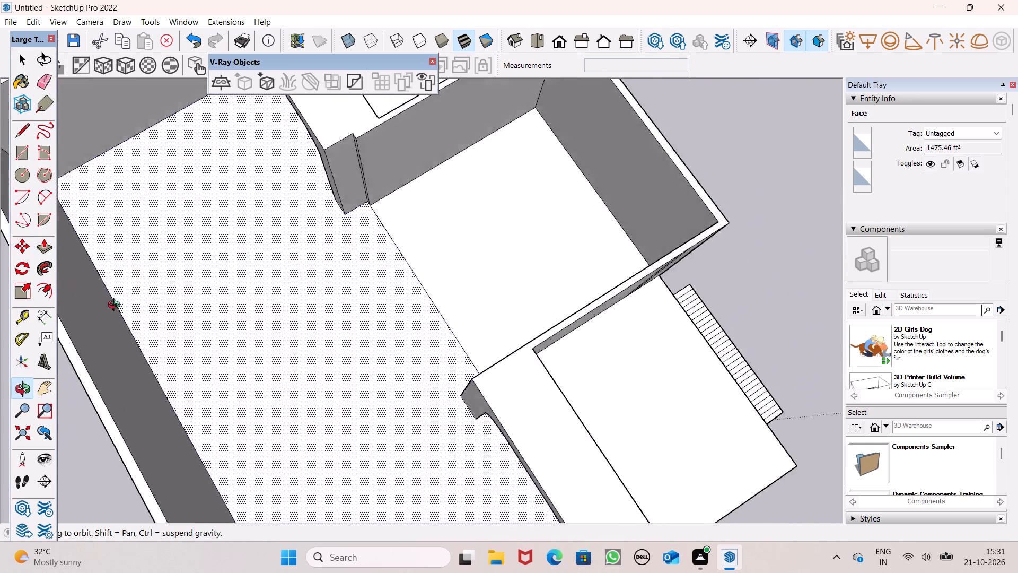
middle_click_drag(116, 306, 23, 290)
scroll(24, 290, "up", 1)
middle_click_drag(335, 296, 158, 266)
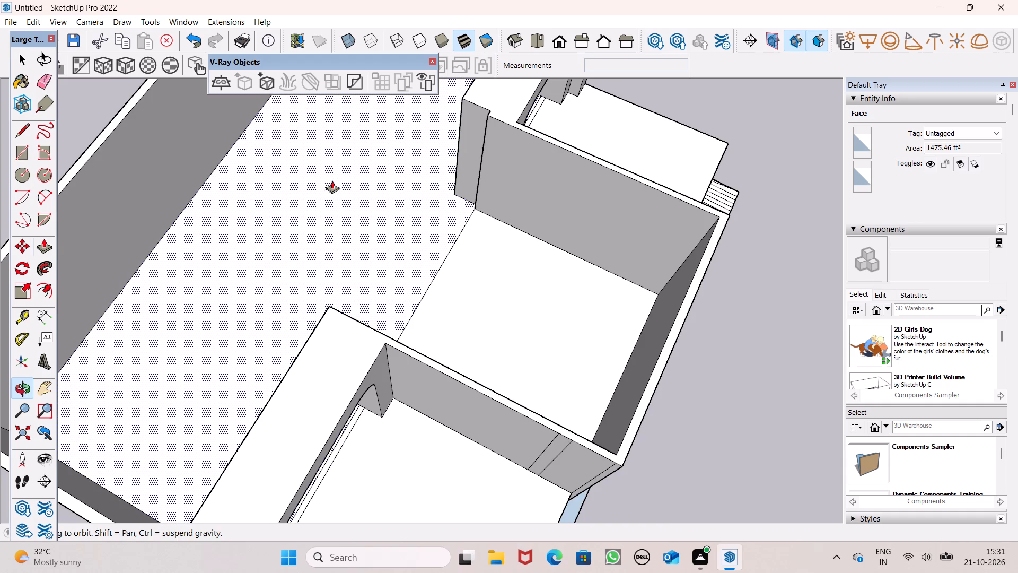
scroll(340, 176, "up", 7)
scroll(435, 241, "down", 5)
middle_click_drag(484, 277, 797, 272)
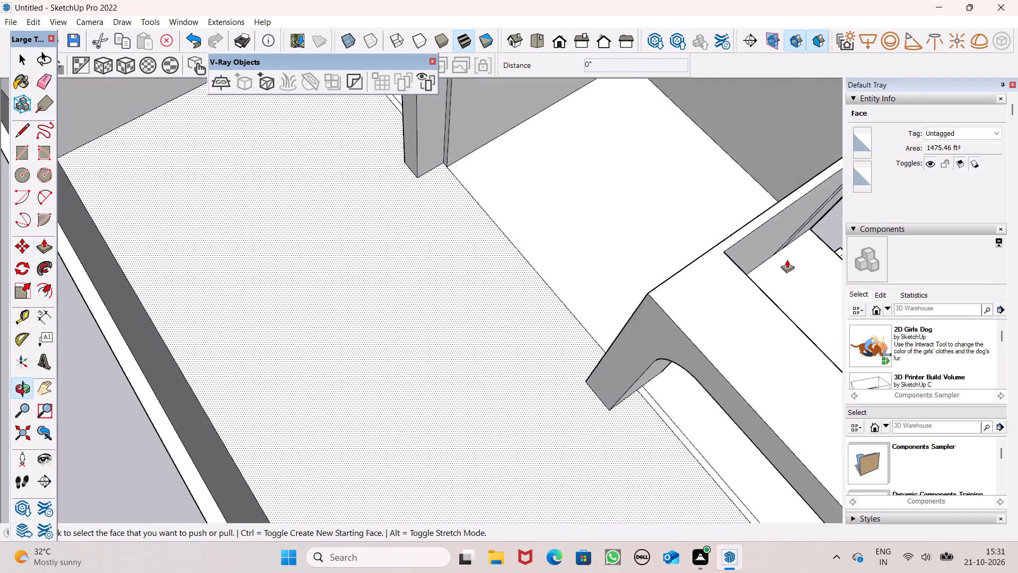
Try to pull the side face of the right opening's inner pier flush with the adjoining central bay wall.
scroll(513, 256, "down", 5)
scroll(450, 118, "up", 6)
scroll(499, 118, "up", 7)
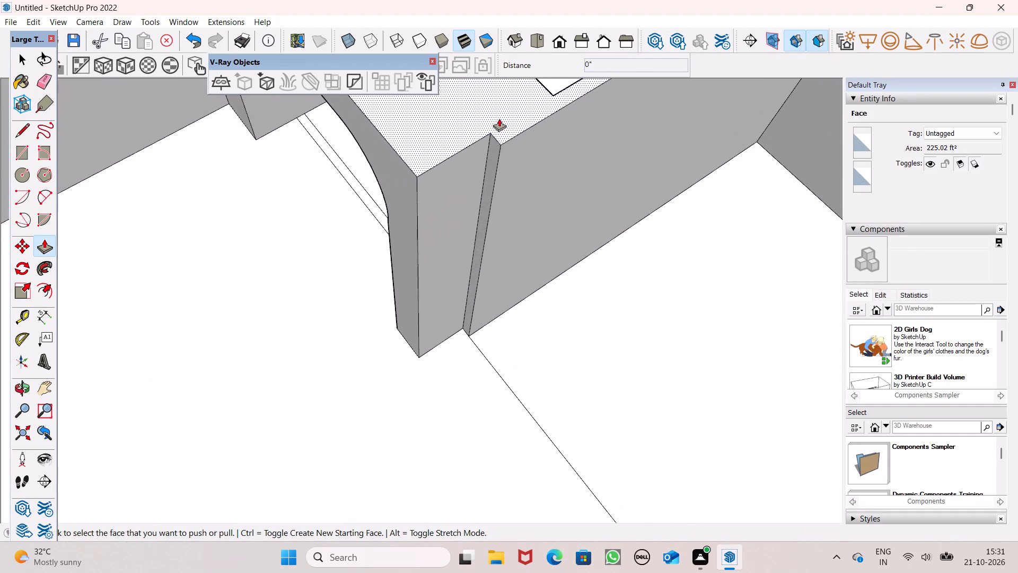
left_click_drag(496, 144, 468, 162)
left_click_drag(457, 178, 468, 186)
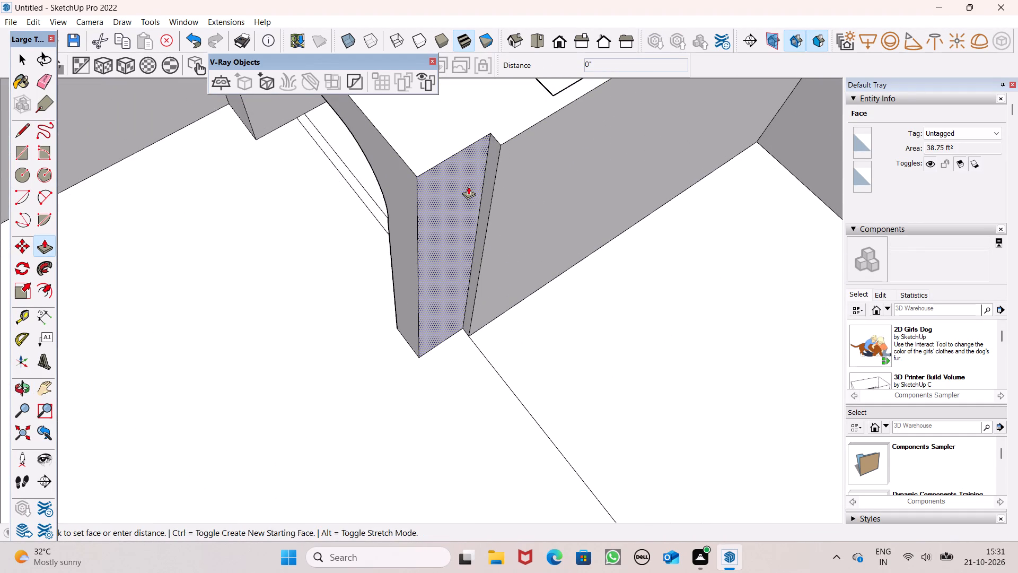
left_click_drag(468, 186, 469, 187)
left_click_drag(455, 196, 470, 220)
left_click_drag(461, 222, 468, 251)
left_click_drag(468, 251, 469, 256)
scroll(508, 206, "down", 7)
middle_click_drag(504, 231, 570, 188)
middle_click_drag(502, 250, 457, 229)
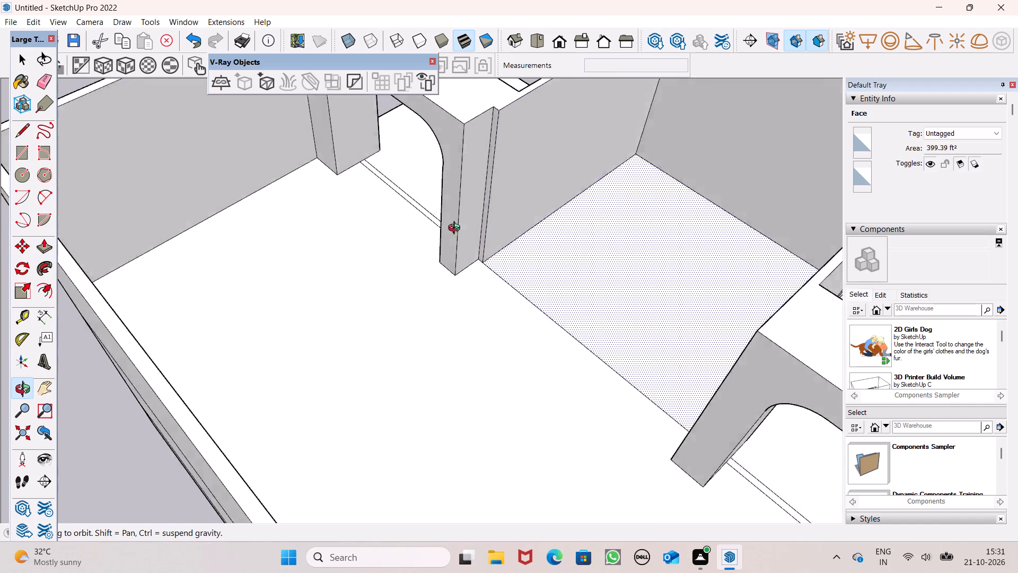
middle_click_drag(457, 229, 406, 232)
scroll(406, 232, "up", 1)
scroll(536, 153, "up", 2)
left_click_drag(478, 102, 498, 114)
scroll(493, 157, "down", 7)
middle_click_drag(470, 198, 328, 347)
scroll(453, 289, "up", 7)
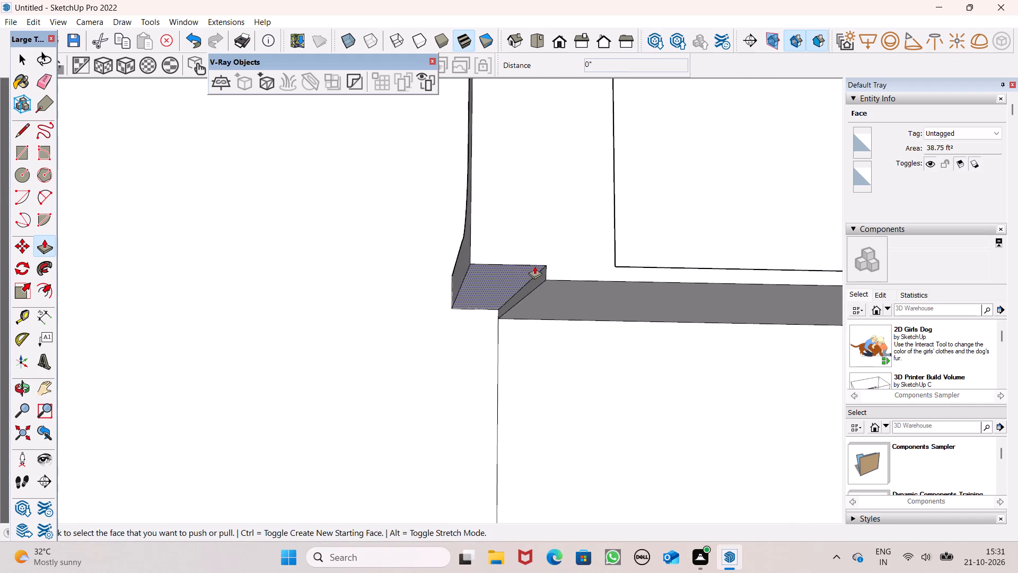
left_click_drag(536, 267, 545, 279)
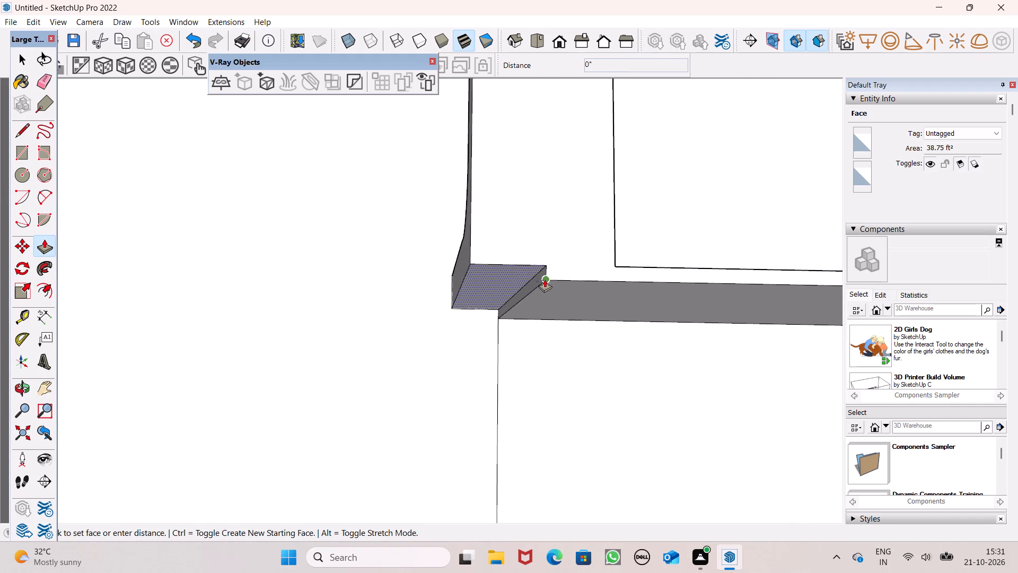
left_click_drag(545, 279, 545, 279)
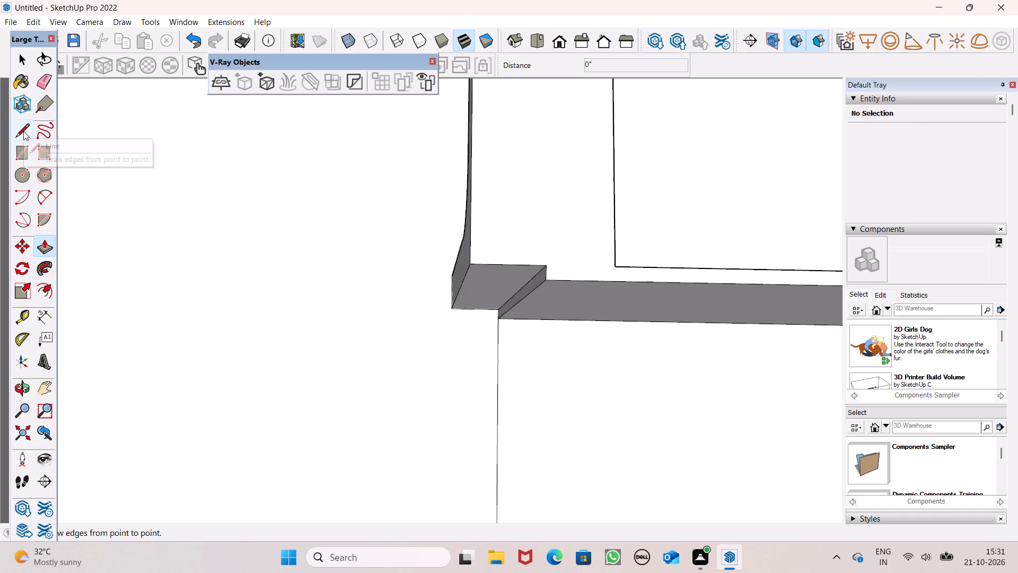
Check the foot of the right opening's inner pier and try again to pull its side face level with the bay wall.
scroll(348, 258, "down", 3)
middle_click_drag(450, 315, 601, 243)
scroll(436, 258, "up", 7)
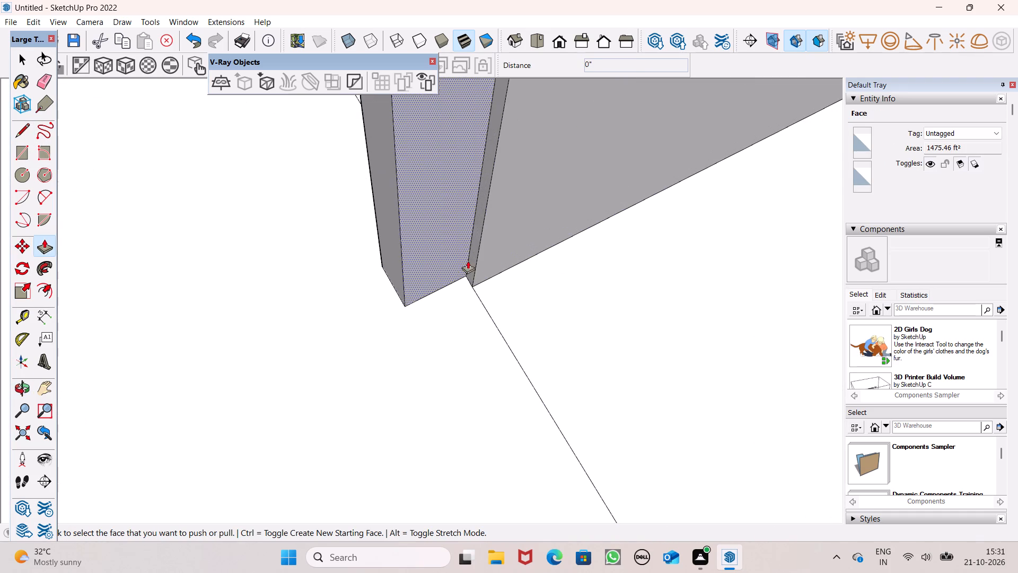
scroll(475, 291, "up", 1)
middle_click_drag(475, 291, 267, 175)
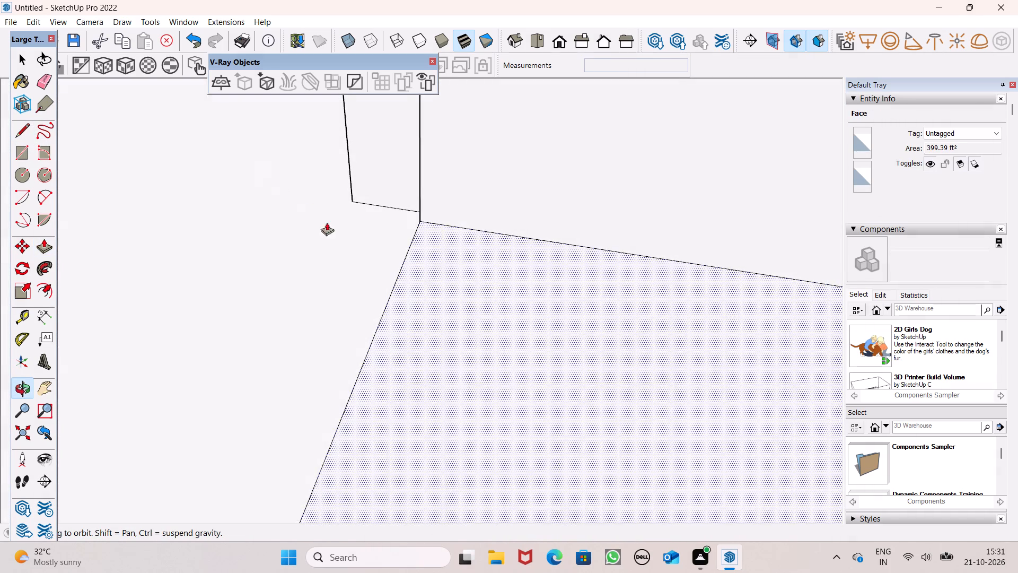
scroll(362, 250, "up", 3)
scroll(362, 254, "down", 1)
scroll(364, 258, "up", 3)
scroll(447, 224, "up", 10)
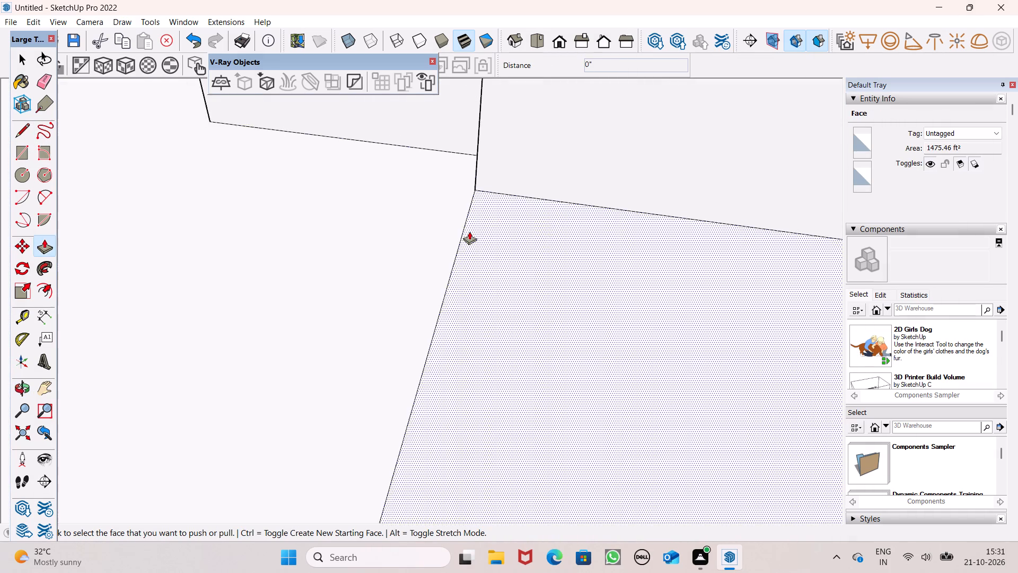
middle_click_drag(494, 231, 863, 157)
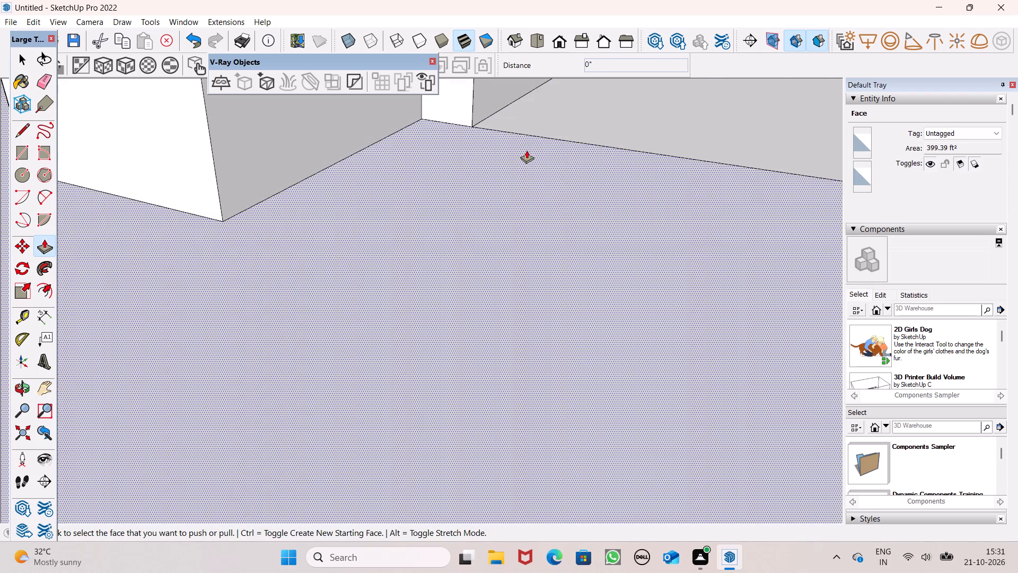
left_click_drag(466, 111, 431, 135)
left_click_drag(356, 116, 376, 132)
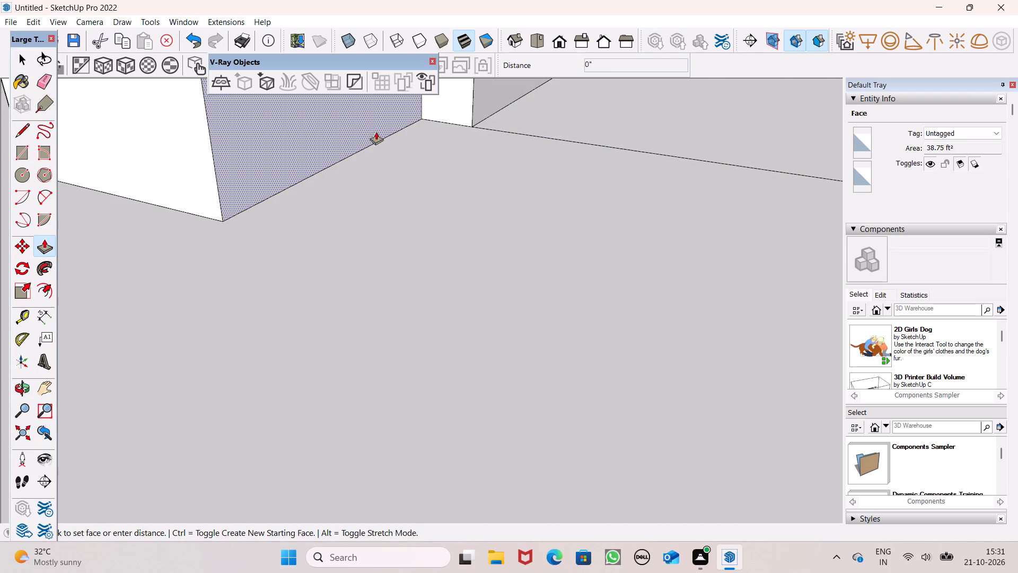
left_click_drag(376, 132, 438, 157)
Examine the upper-floor walls, both openings and the central bay from behind, the front and above.
scroll(468, 377, "down", 15)
scroll(485, 343, "down", 7)
scroll(518, 385, "down", 7)
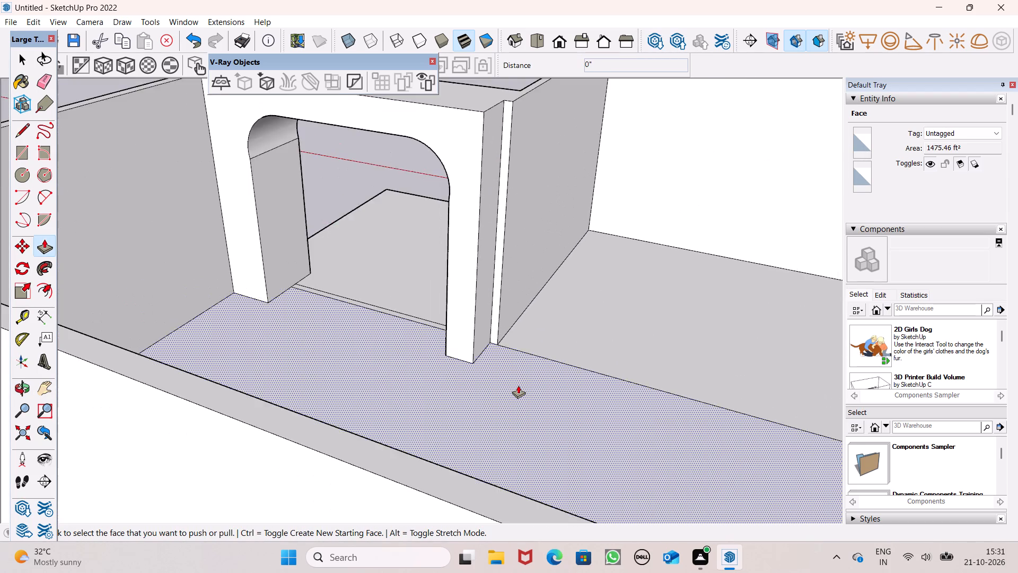
scroll(518, 385, "down", 6)
middle_click_drag(517, 385, 609, 352)
scroll(431, 352, "down", 5)
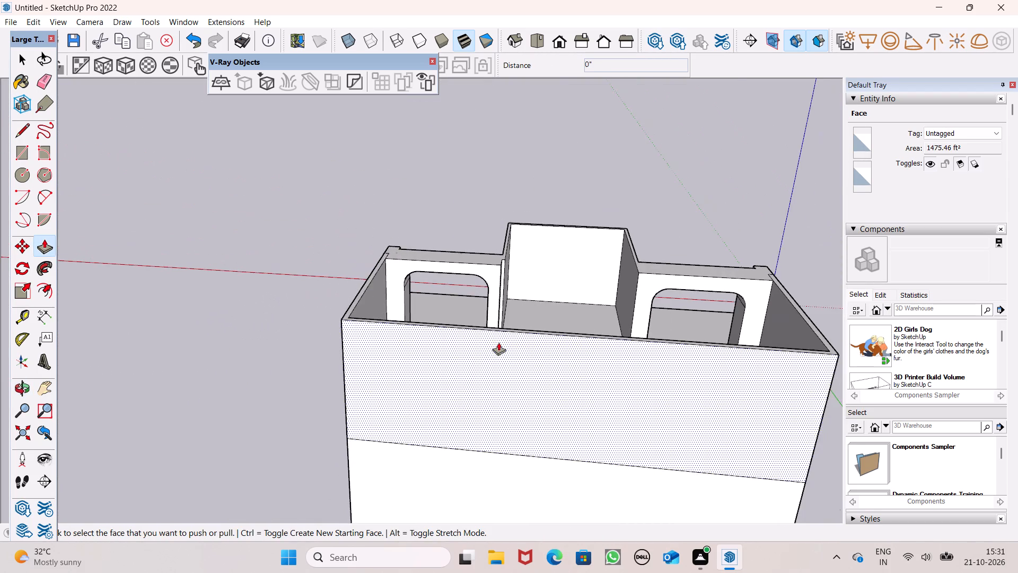
middle_click_drag(504, 338, 145, 350)
scroll(570, 355, "up", 1)
middle_click_drag(570, 355, 51, 345)
scroll(317, 379, "up", 1)
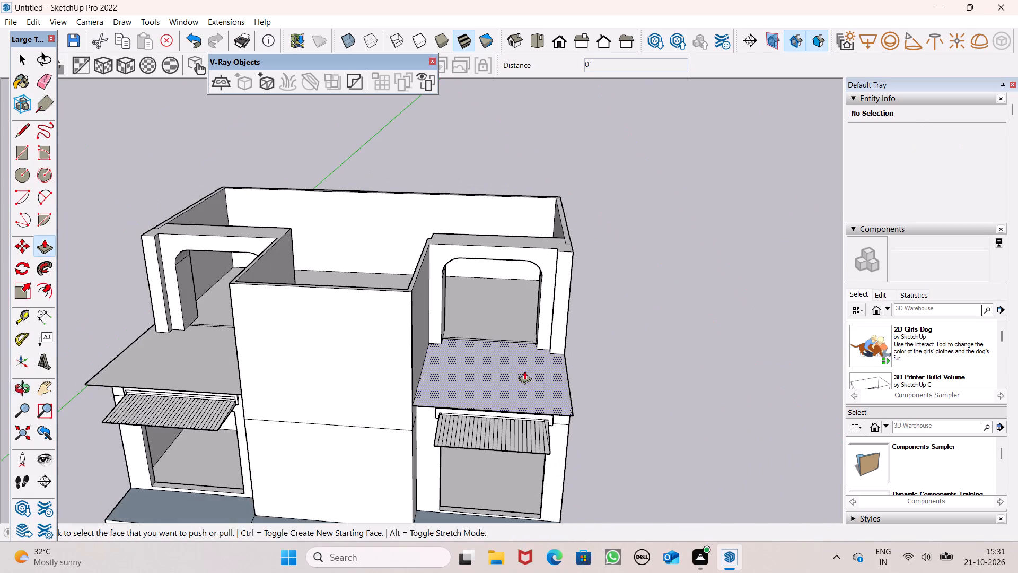
middle_click_drag(524, 370, 566, 354)
key("space")
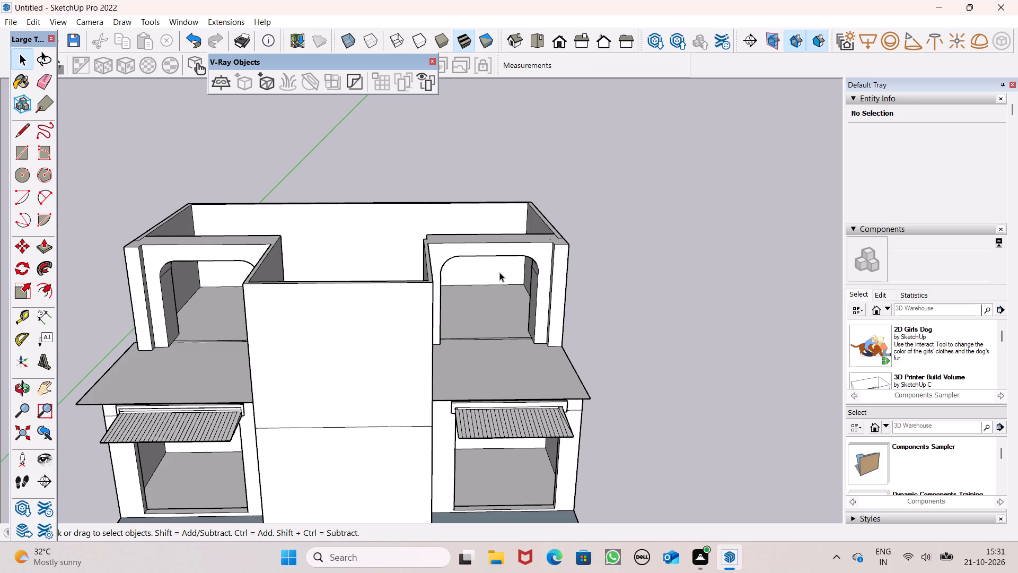
scroll(480, 264, "down", 8)
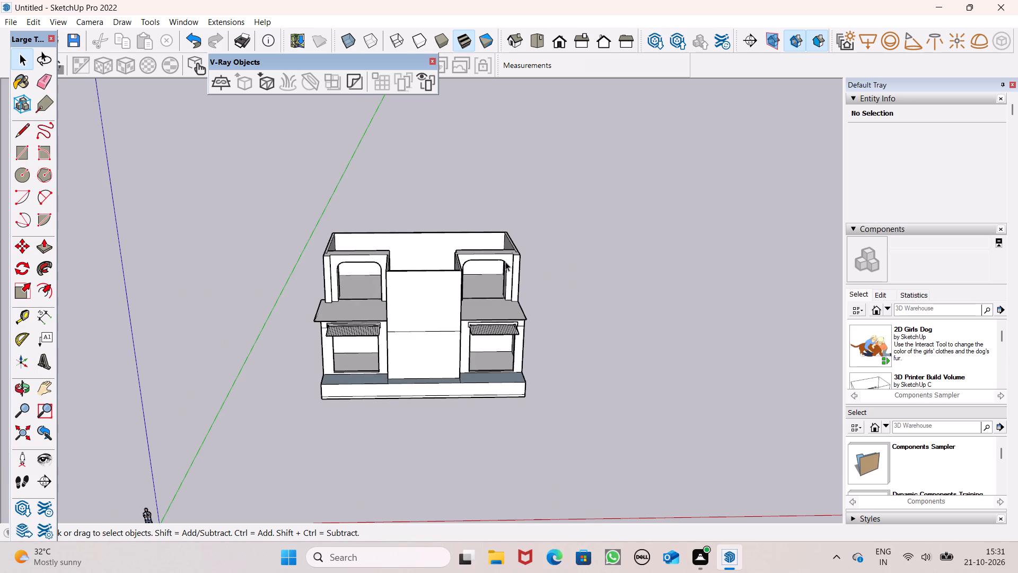
middle_click_drag(512, 257, 494, 318)
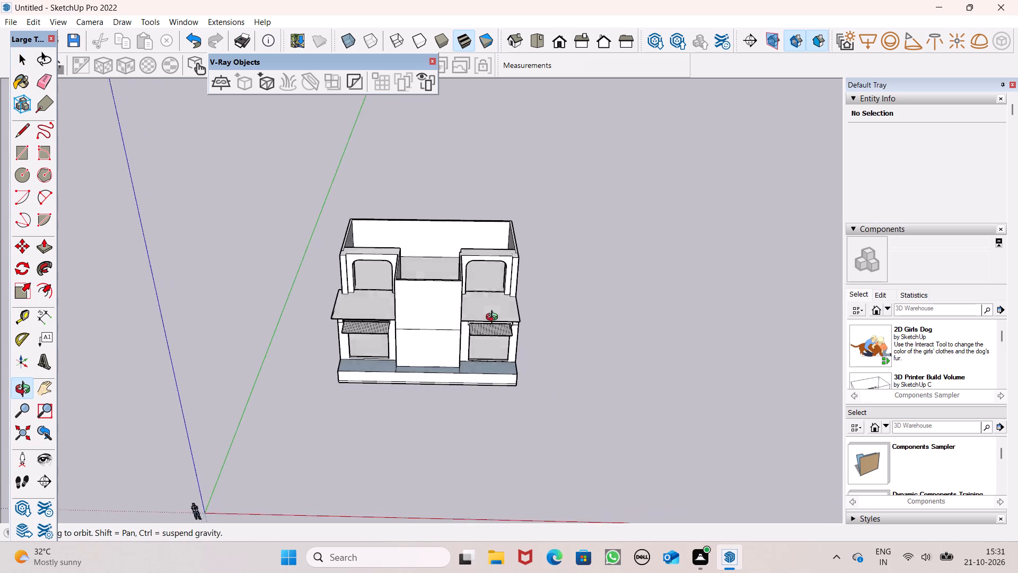
middle_click_drag(494, 318, 408, 341)
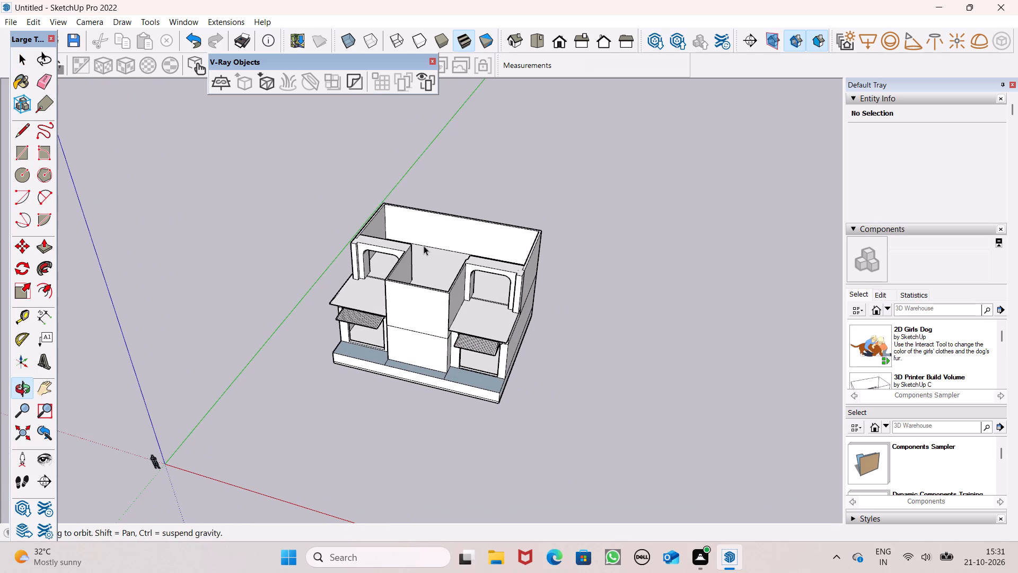
Draw a 4' 11" line across the left wall's top, extending the central bay wall's outer edge to the back edge.
scroll(406, 241, "up", 4)
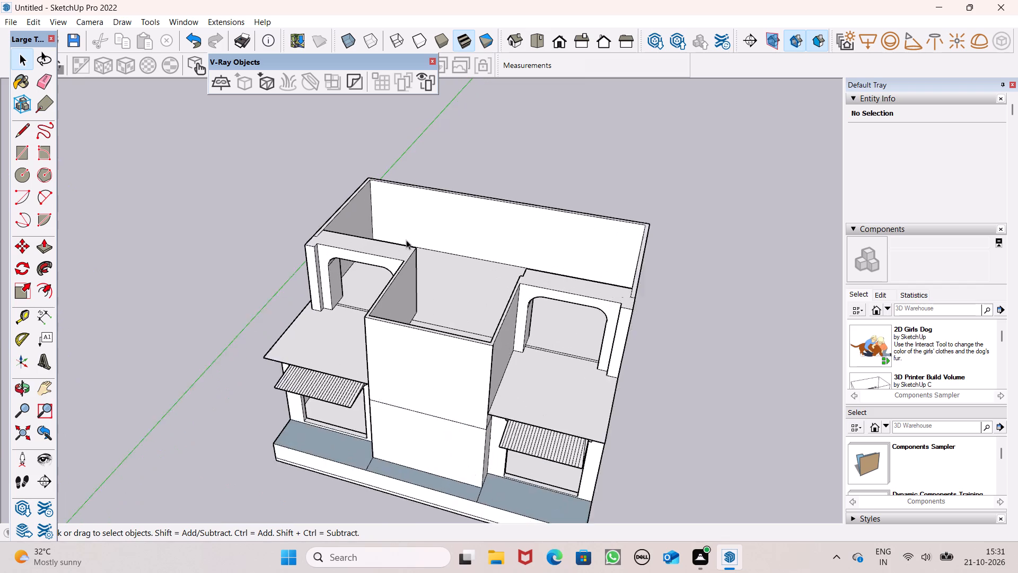
scroll(406, 240, "up", 2)
middle_click_drag(406, 249, 340, 333)
scroll(434, 254, "up", 7)
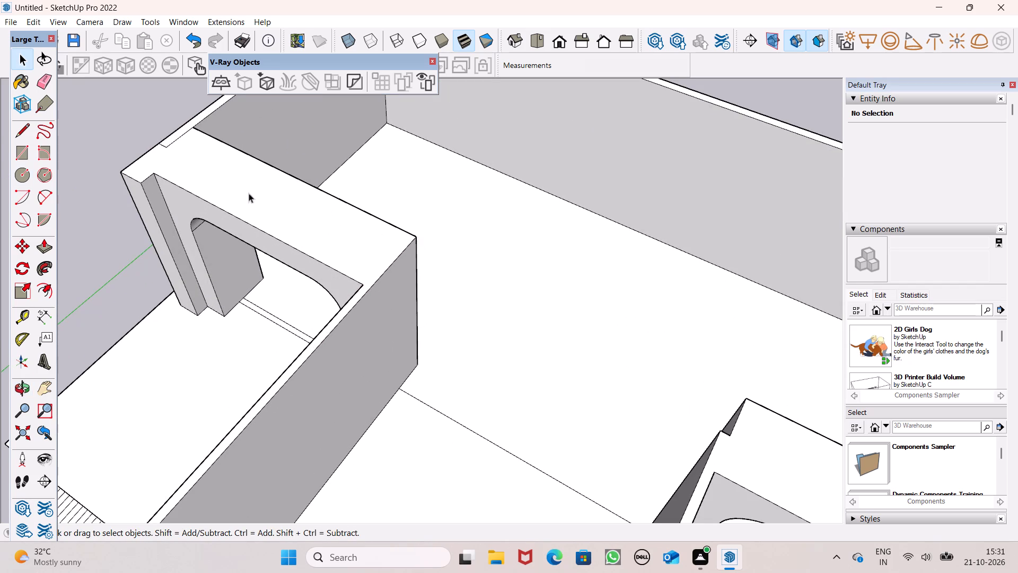
left_click(27, 132)
scroll(346, 240, "up", 5)
left_click_drag(358, 311, 365, 308)
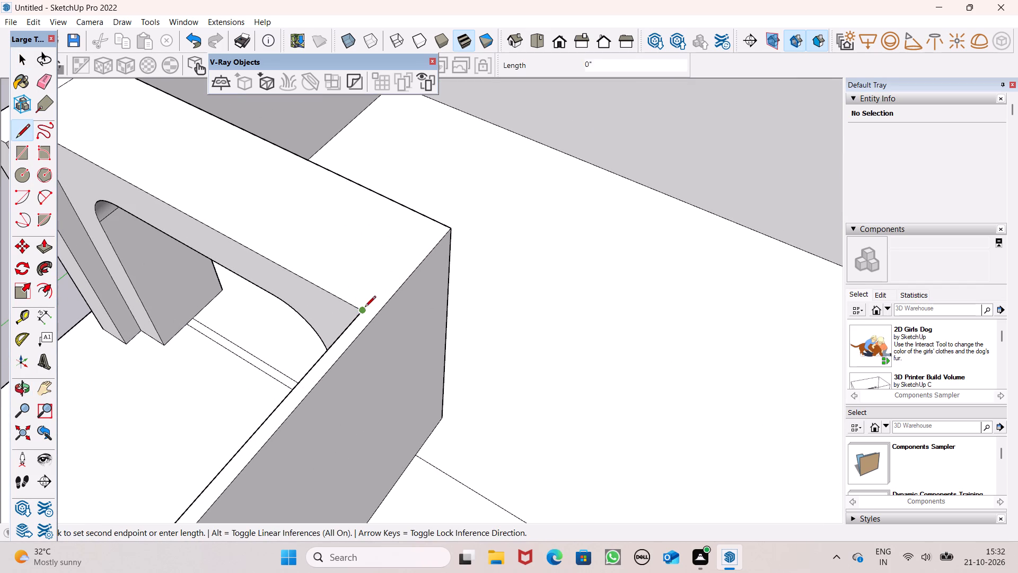
left_click_drag(365, 308, 363, 310)
left_click(442, 223)
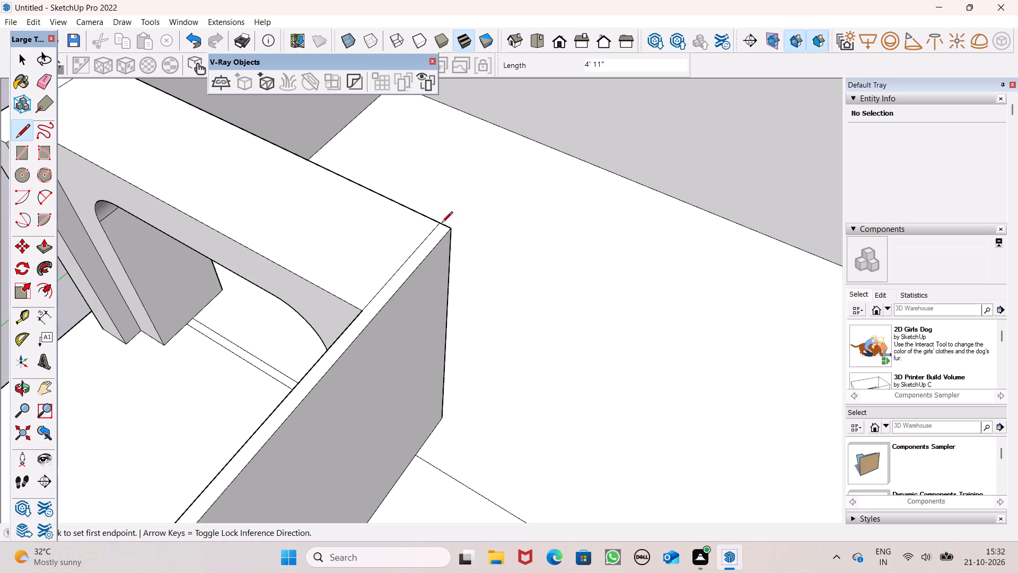
Draw a 2' 4" line across the right wall's top from the bay wall's outer corner to the notch's inner corner.
scroll(214, 241, "down", 12)
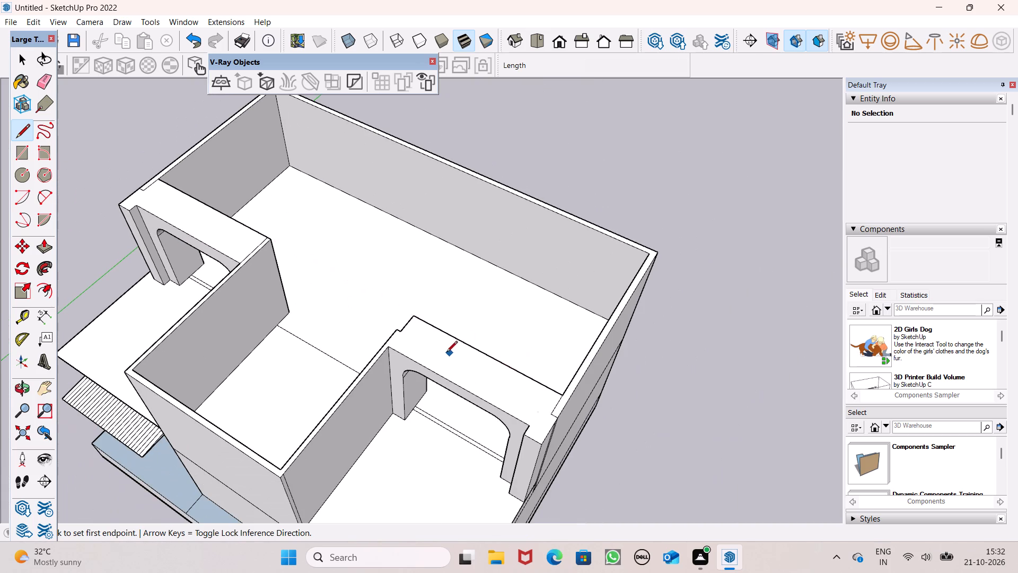
scroll(438, 353, "up", 6)
scroll(373, 343, "up", 12)
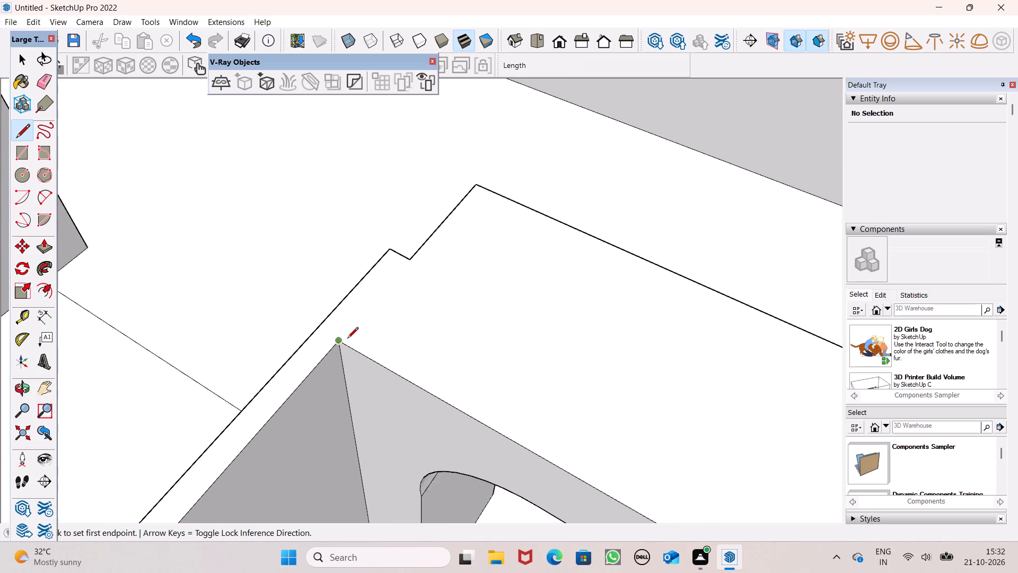
double_click(338, 343)
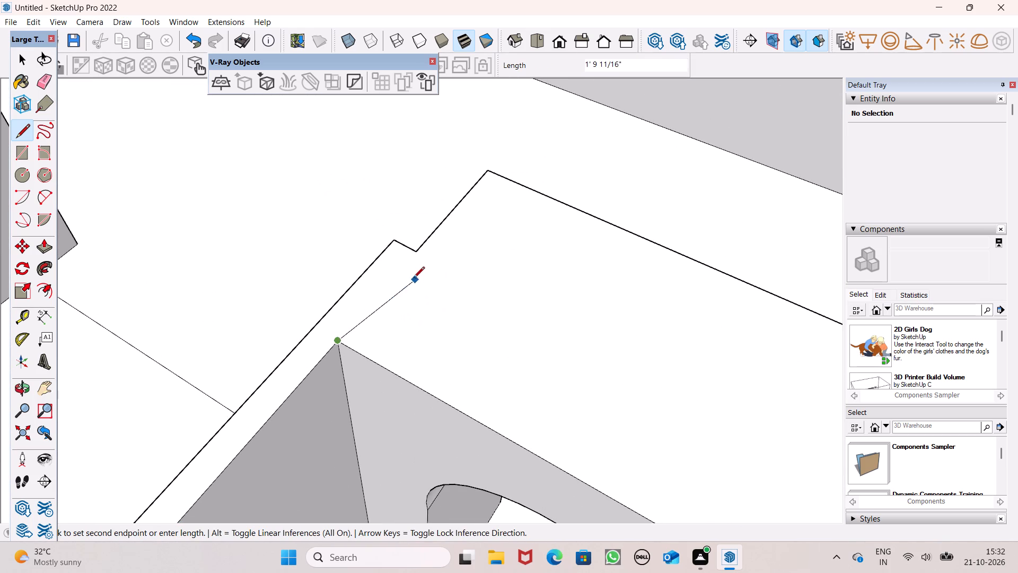
left_click(415, 253)
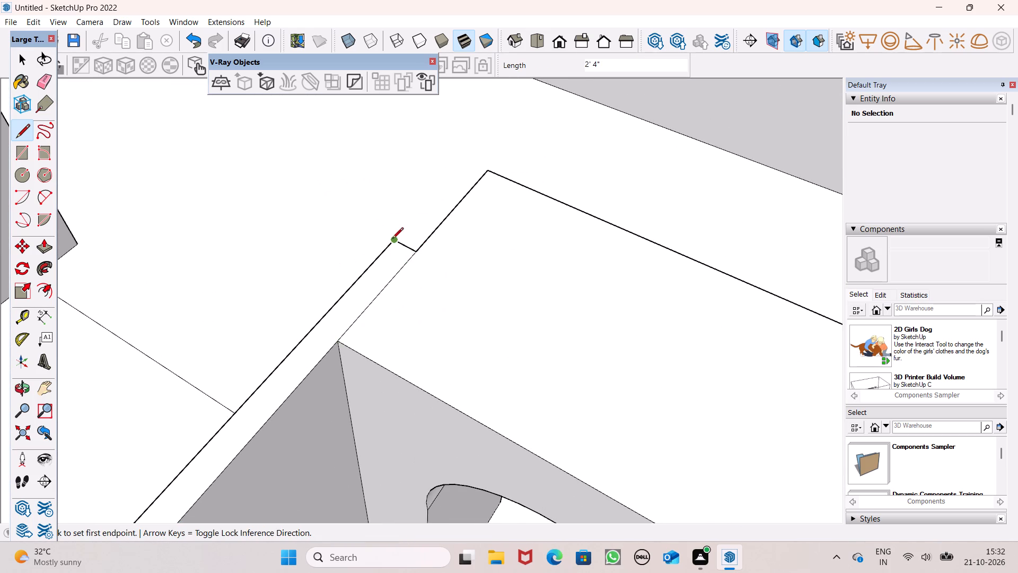
Close the notch at the right wall's inner back corner with an edge about 2' 7" long and a redrawn short closing edge.
left_click(393, 237)
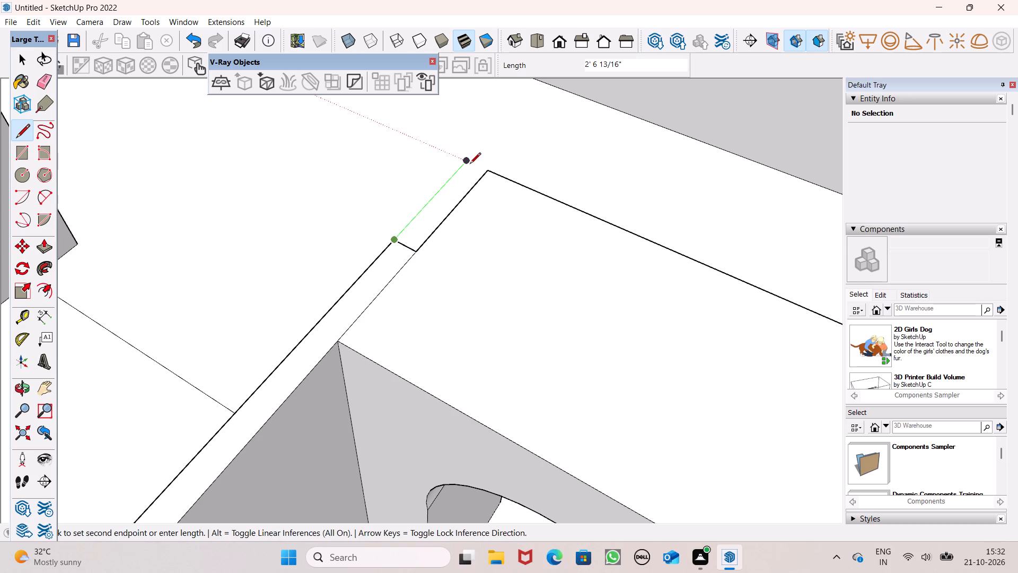
left_click(469, 163)
left_click(495, 172)
scroll(418, 274, "down", 6)
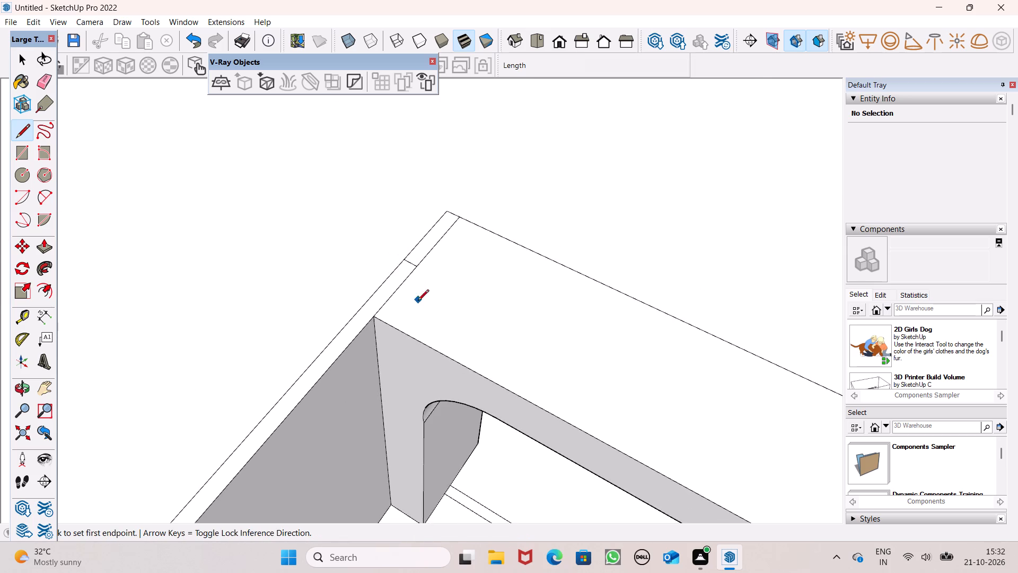
scroll(420, 299, "down", 6)
scroll(481, 301, "down", 7)
key("ctrl+z")
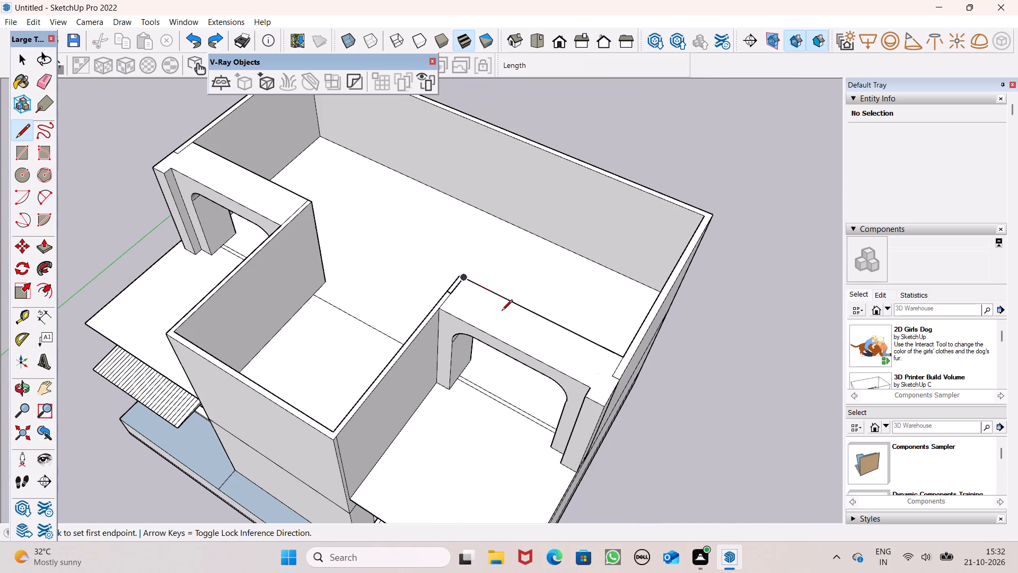
scroll(460, 275, "up", 5)
left_click(461, 275)
left_click(466, 279)
scroll(502, 312, "down", 2)
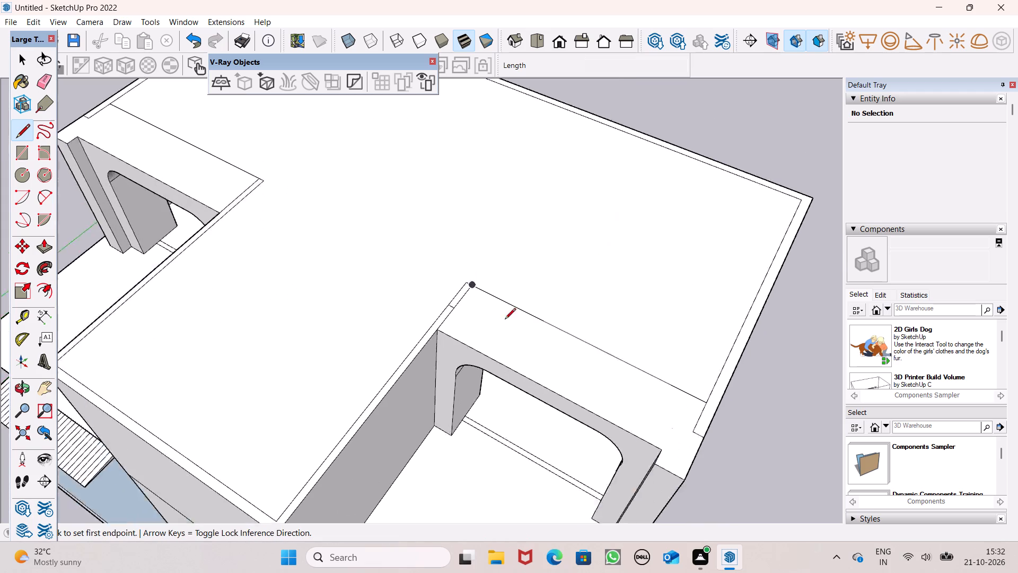
scroll(505, 320, "down", 8)
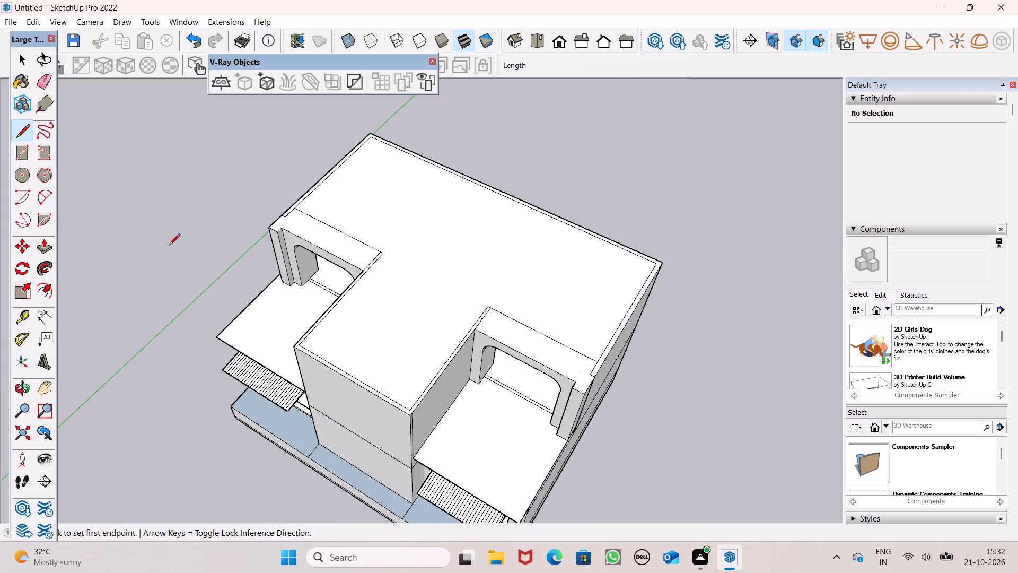
Erase the short edge crossing the narrow wall-top strip at the right wall's inner end.
left_click(45, 86)
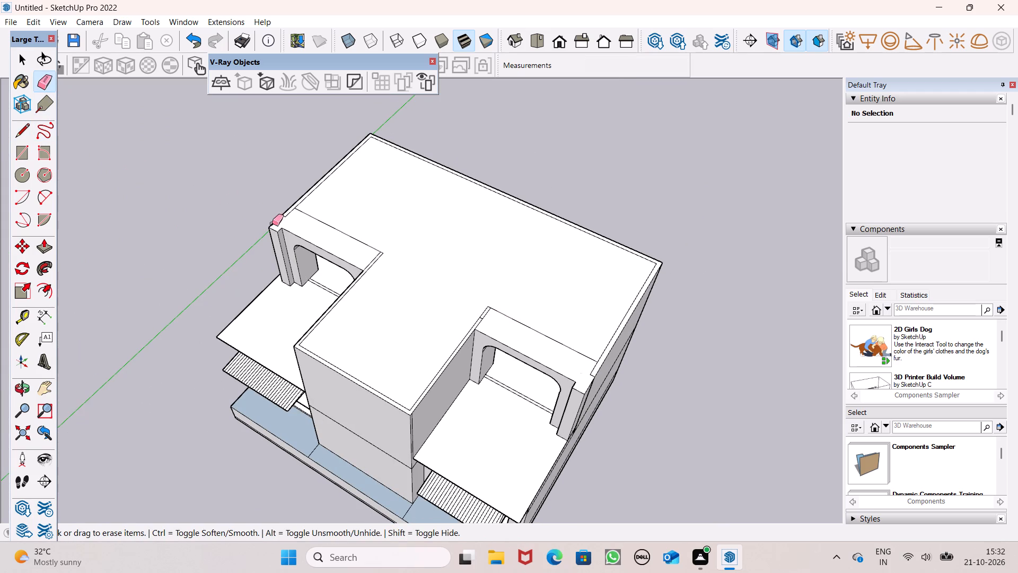
scroll(452, 302, "up", 5)
scroll(499, 332, "up", 8)
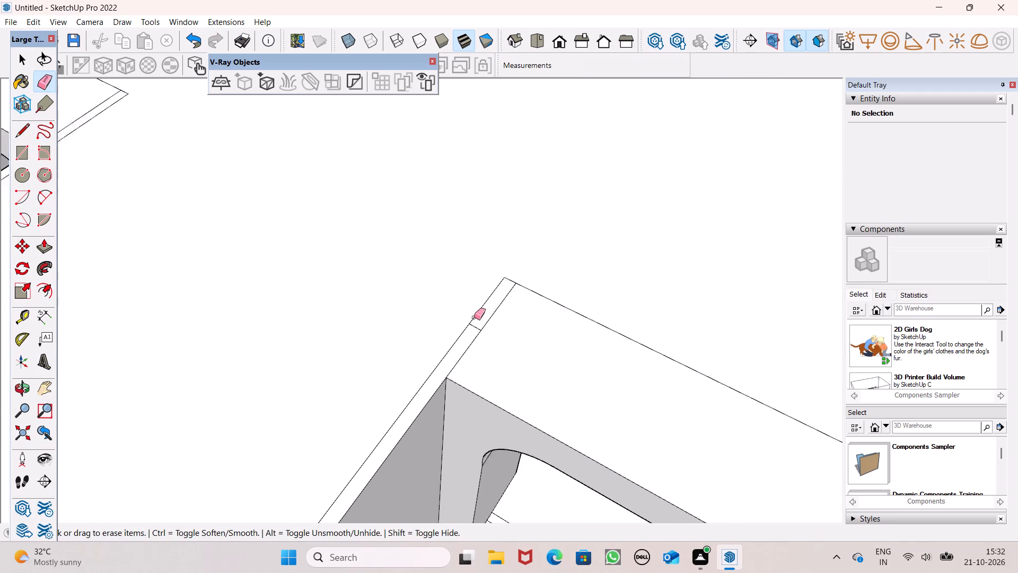
scroll(474, 317, "up", 2)
left_click_drag(473, 322, 473, 327)
scroll(522, 245, "down", 18)
middle_click_drag(463, 254, 282, 318)
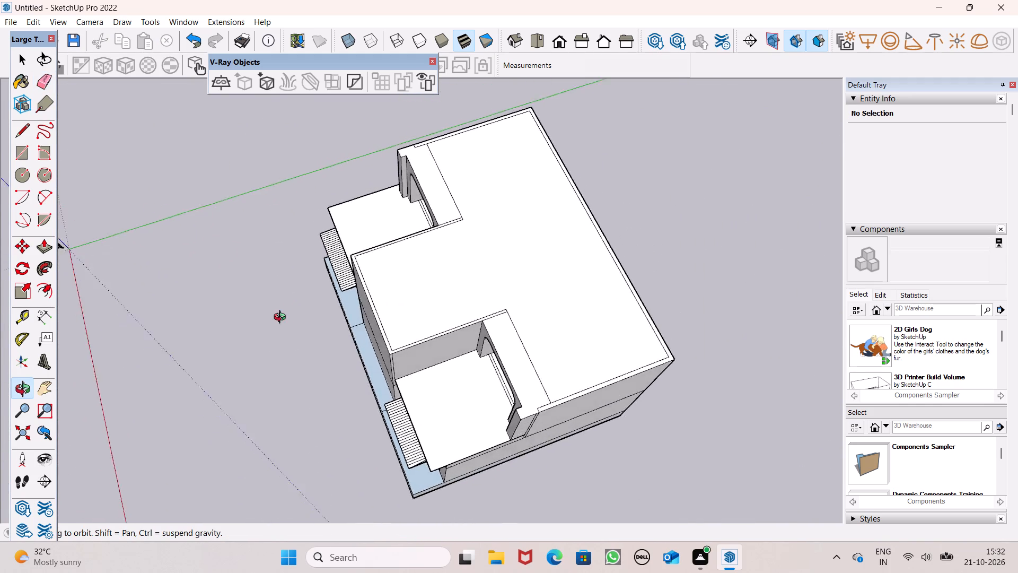
Examine the building's roof, wall tops and front from the back, side and front.
middle_click_drag(282, 318, 98, 312)
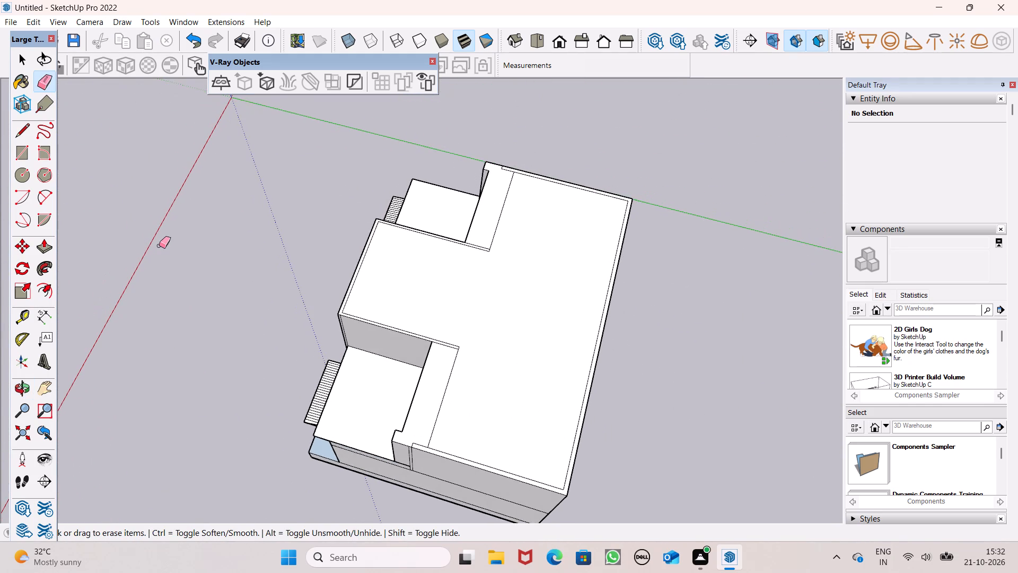
scroll(159, 246, "down", 3)
middle_click_drag(313, 286, 163, 310)
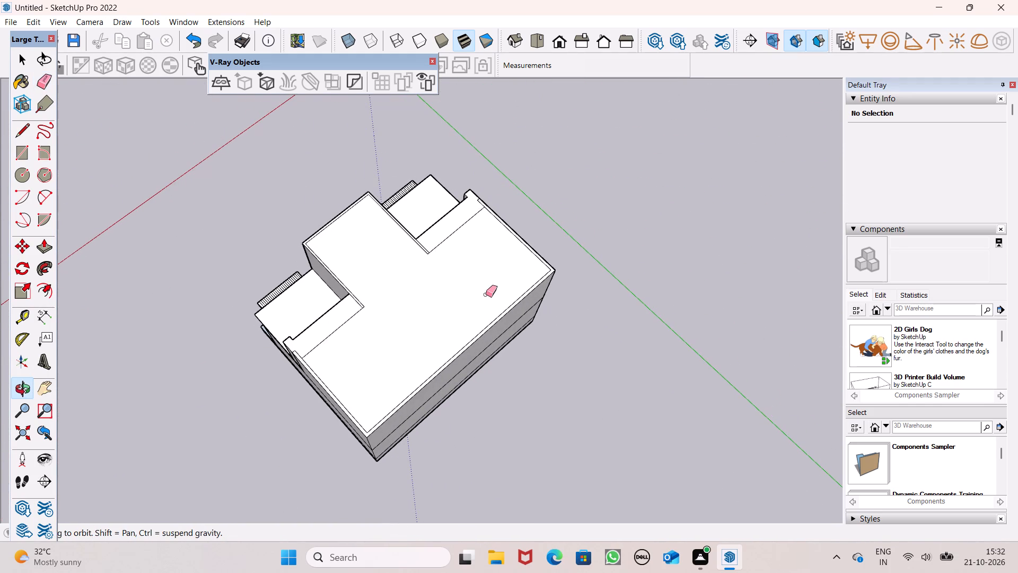
middle_click_drag(423, 318, 339, 321)
scroll(321, 282, "down", 5)
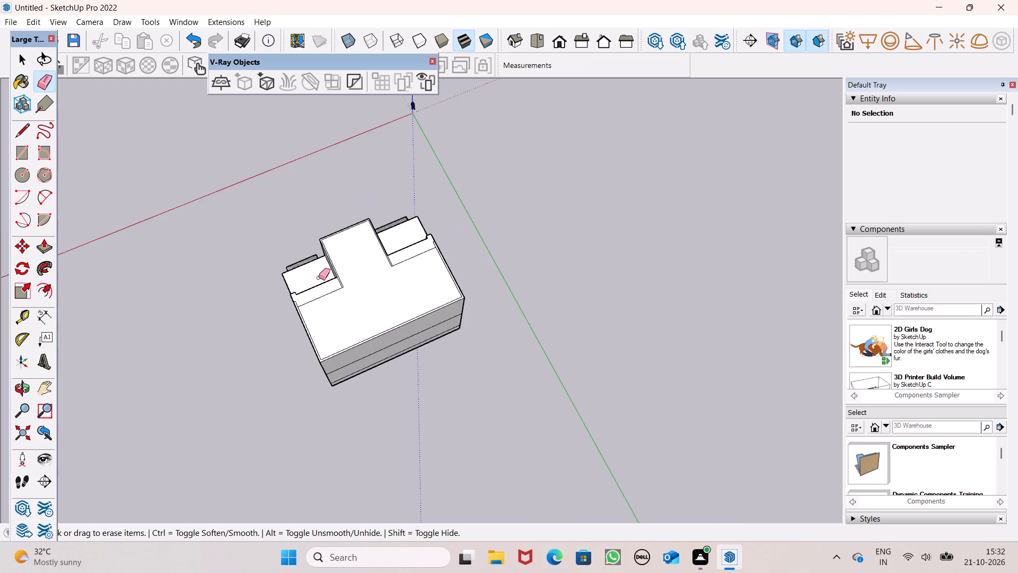
scroll(293, 225, "up", 11)
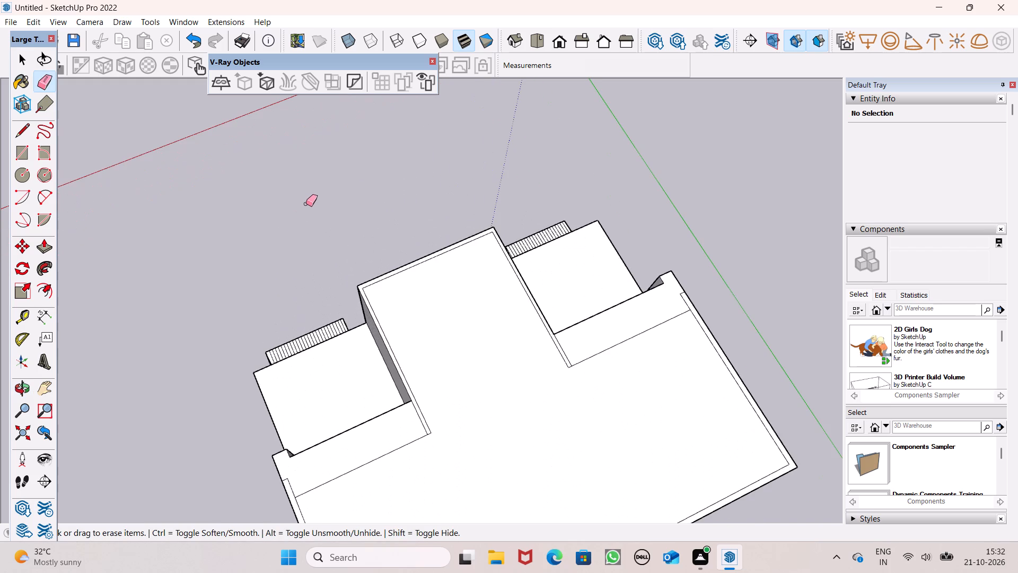
scroll(345, 268, "down", 2)
middle_click_drag(359, 292, 568, 269)
middle_click_drag(329, 294, 805, 235)
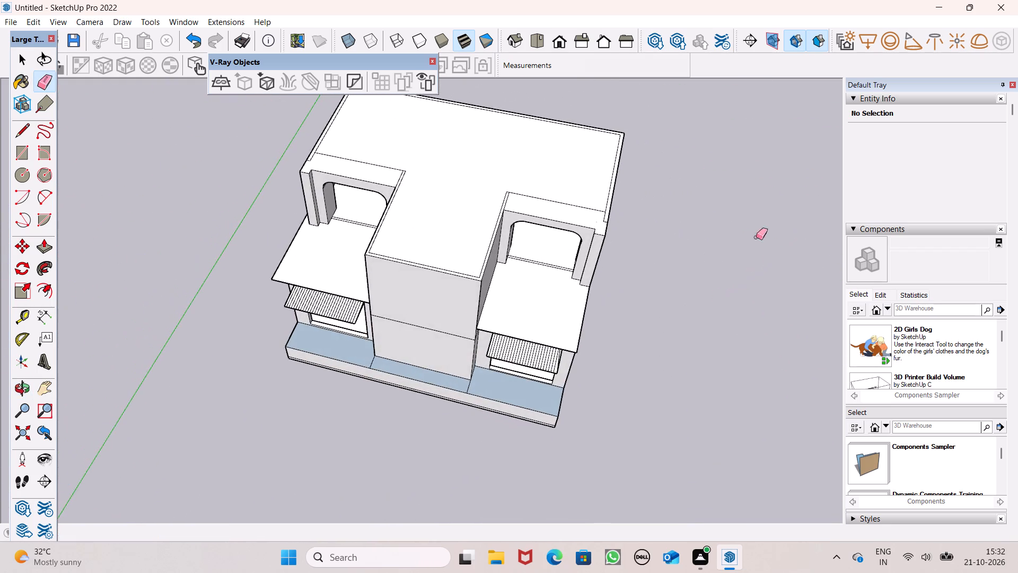
scroll(376, 354, "up", 2)
middle_click_drag(376, 354, 471, 262)
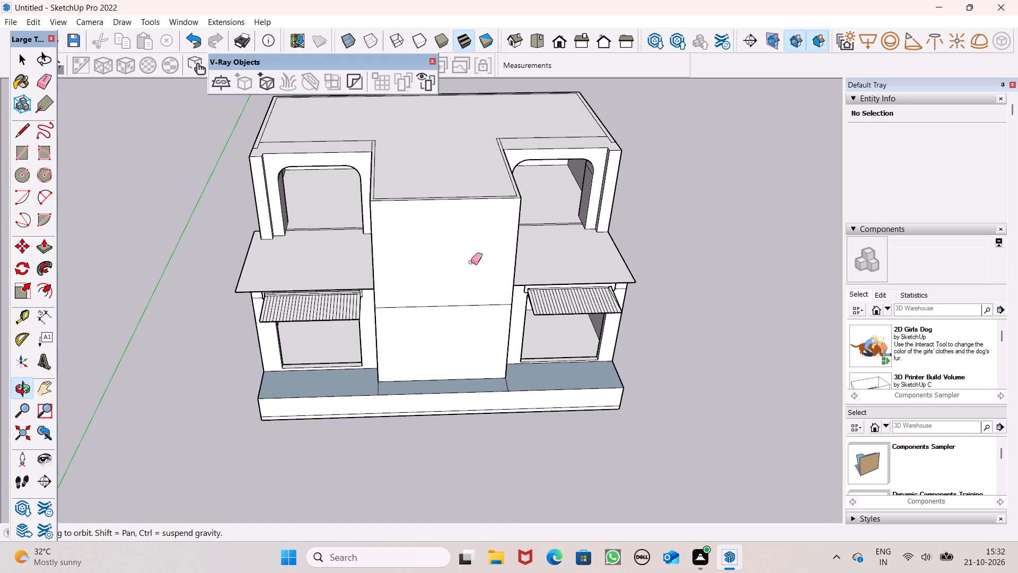
scroll(467, 277, "down", 5)
middle_click_drag(455, 293, 441, 349)
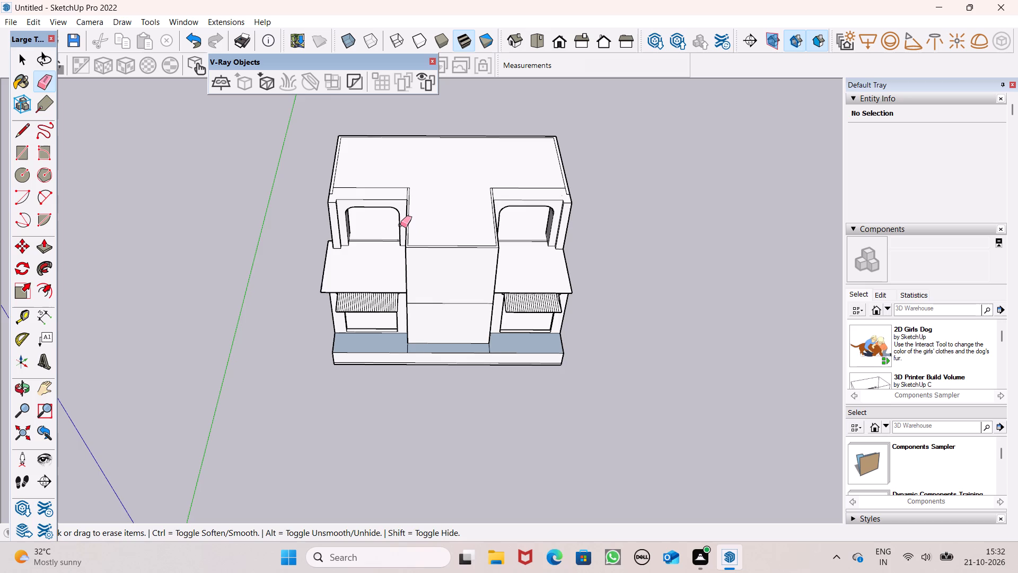
scroll(401, 217, "up", 7)
scroll(403, 216, "down", 4)
middle_click_drag(428, 275, 432, 328)
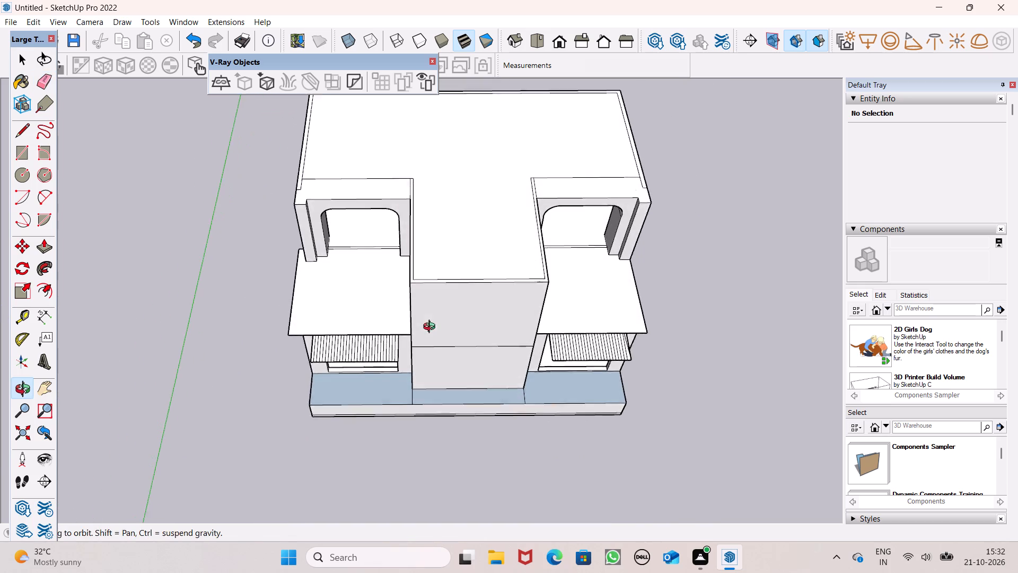
middle_click_drag(432, 328, 428, 352)
scroll(409, 336, "down", 6)
scroll(435, 190, "up", 5)
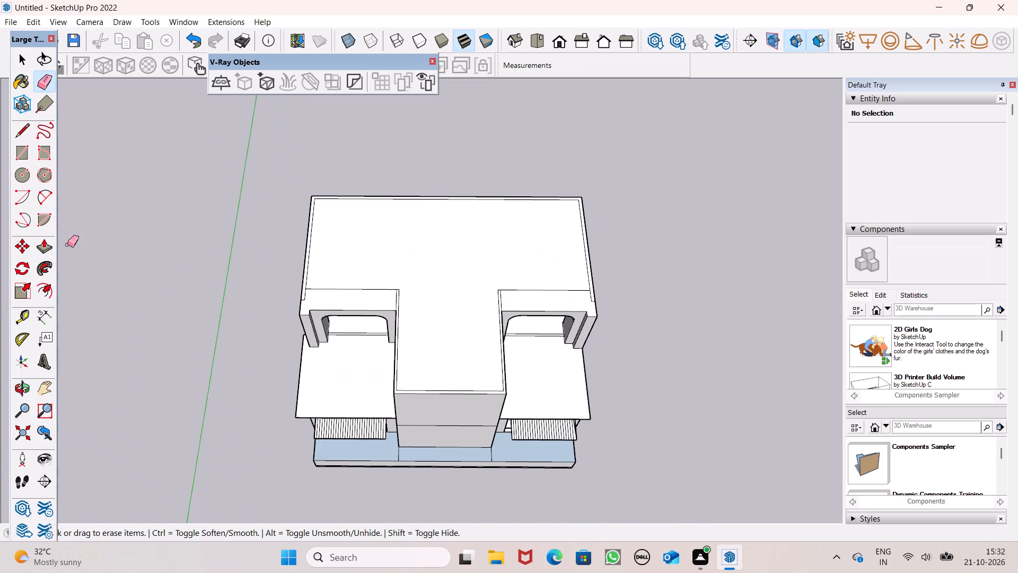
Push/Pull the narrow wall-top strip around the central bay up by 5' to form a parapet.
left_click(46, 249)
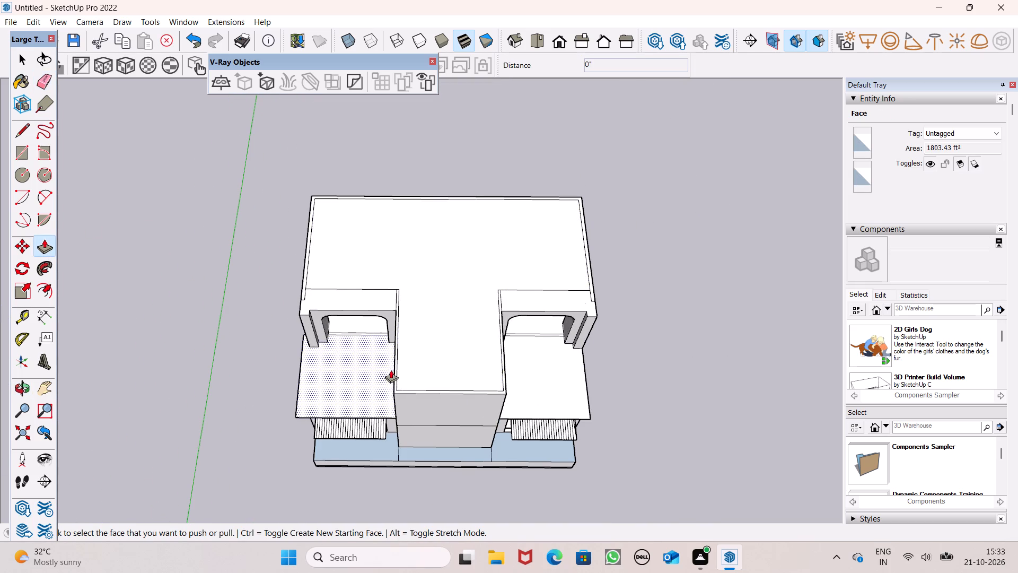
scroll(393, 396, "up", 5)
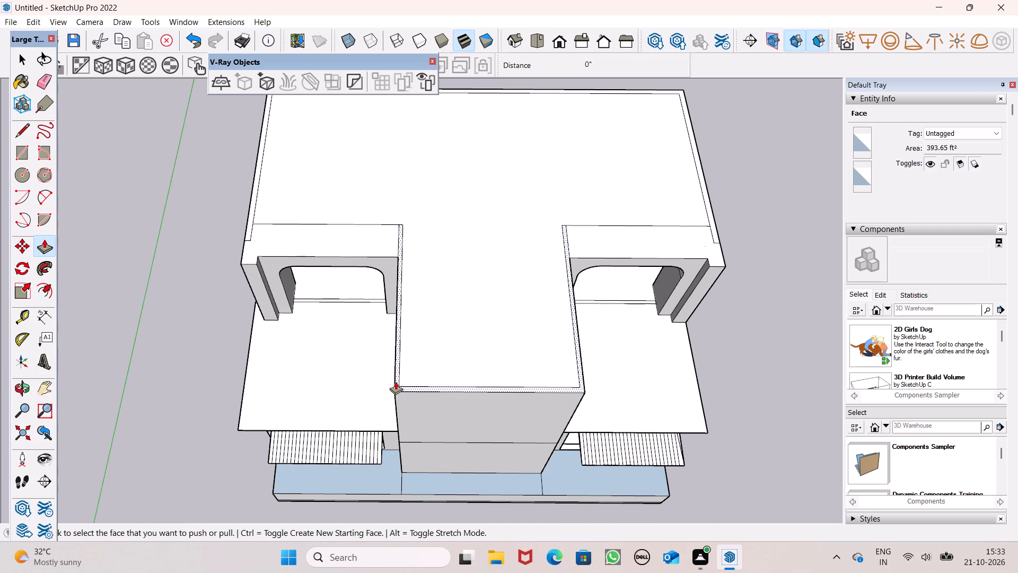
left_click_drag(396, 381, 394, 354)
type("5'")
key("Return")
scroll(393, 354, "down", 5)
scroll(469, 383, "up", 1)
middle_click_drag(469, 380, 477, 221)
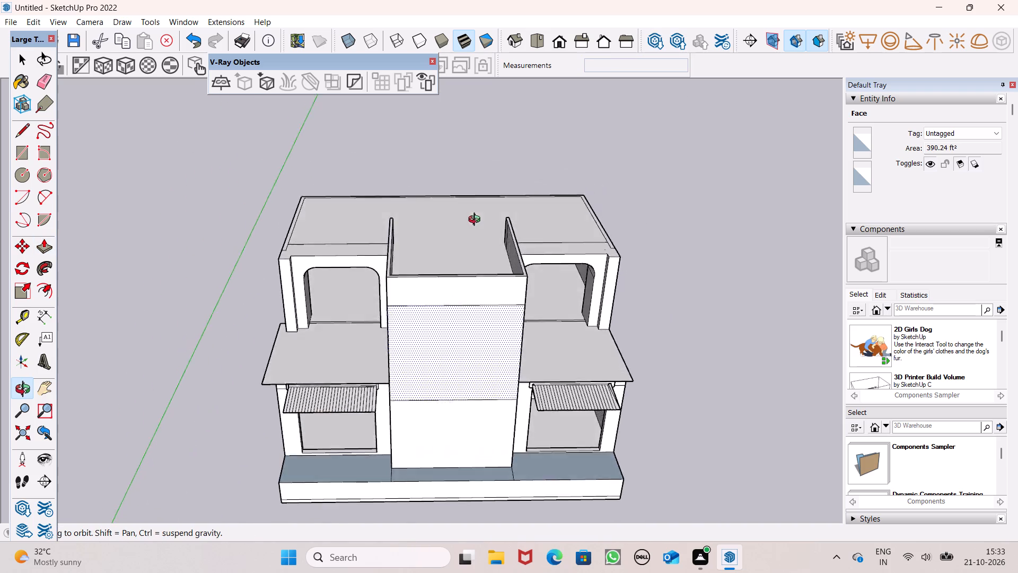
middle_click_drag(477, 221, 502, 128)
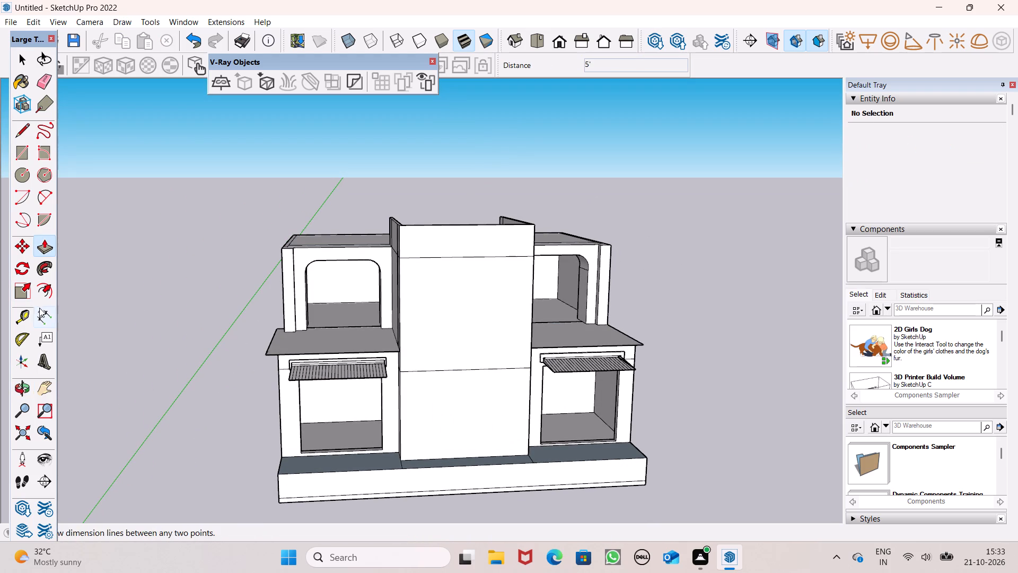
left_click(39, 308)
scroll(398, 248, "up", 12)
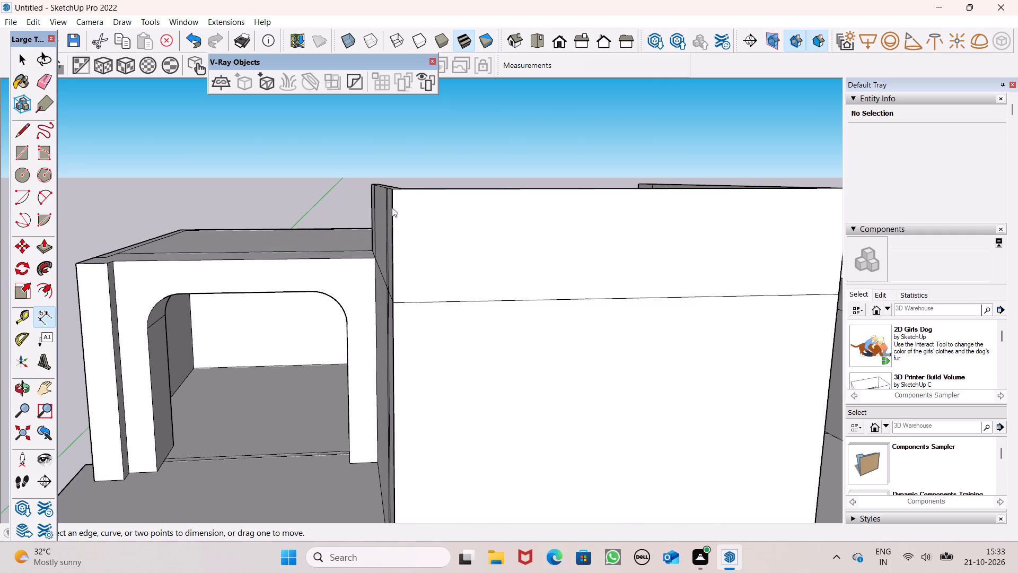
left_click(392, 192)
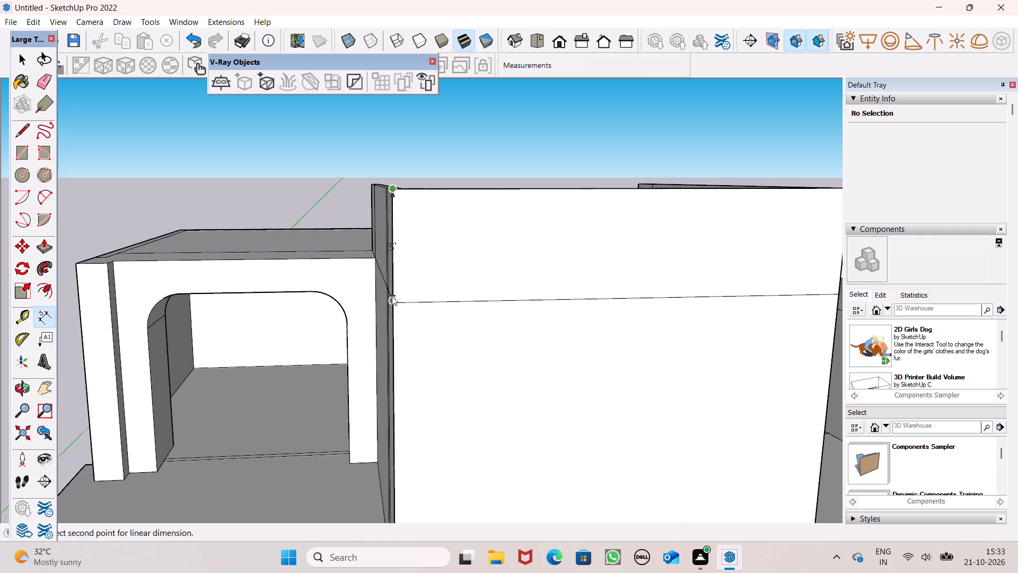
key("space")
Inspect the raised central bay parapet and its seams from the front and left side.
scroll(319, 246, "down", 8)
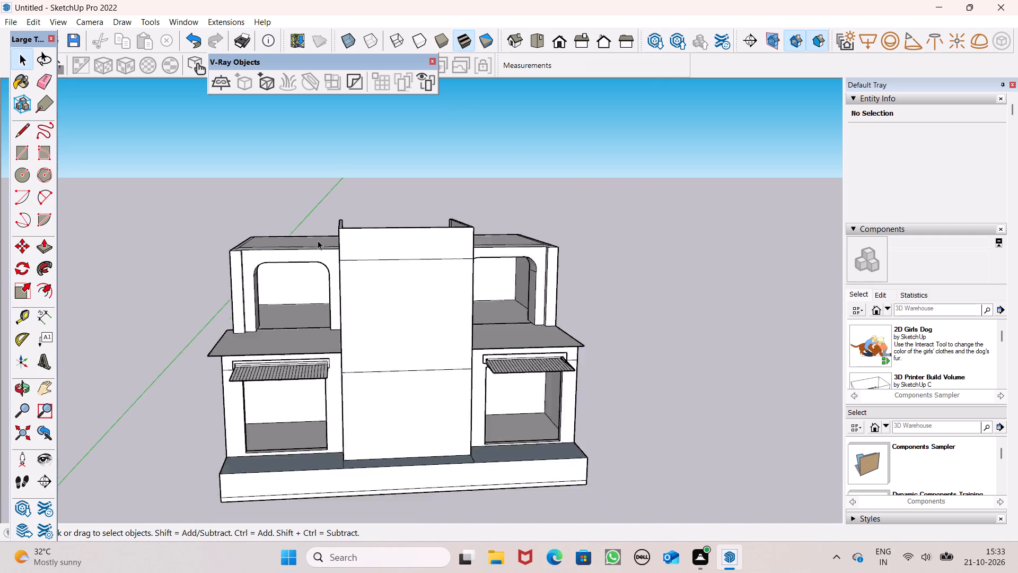
scroll(318, 240, "down", 2)
middle_click_drag(353, 252, 504, 252)
middle_click_drag(413, 256, 437, 267)
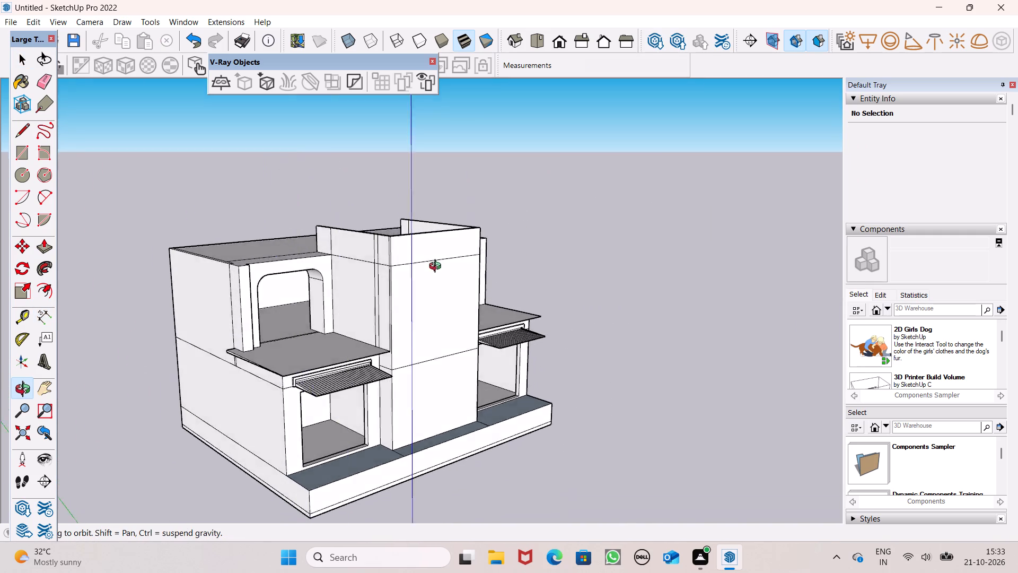
middle_click_drag(437, 267, 304, 292)
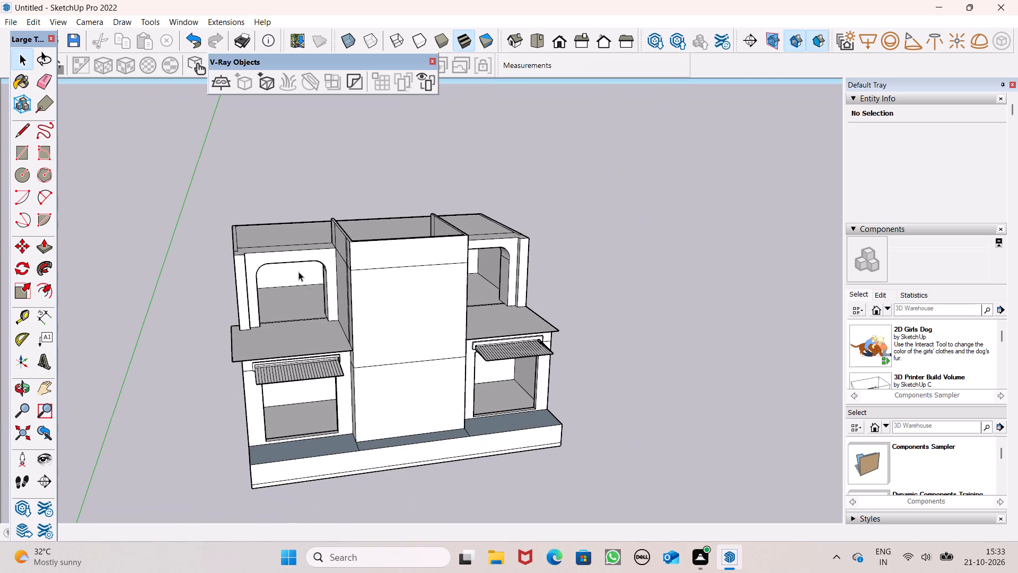
middle_click_drag(327, 287, 319, 274)
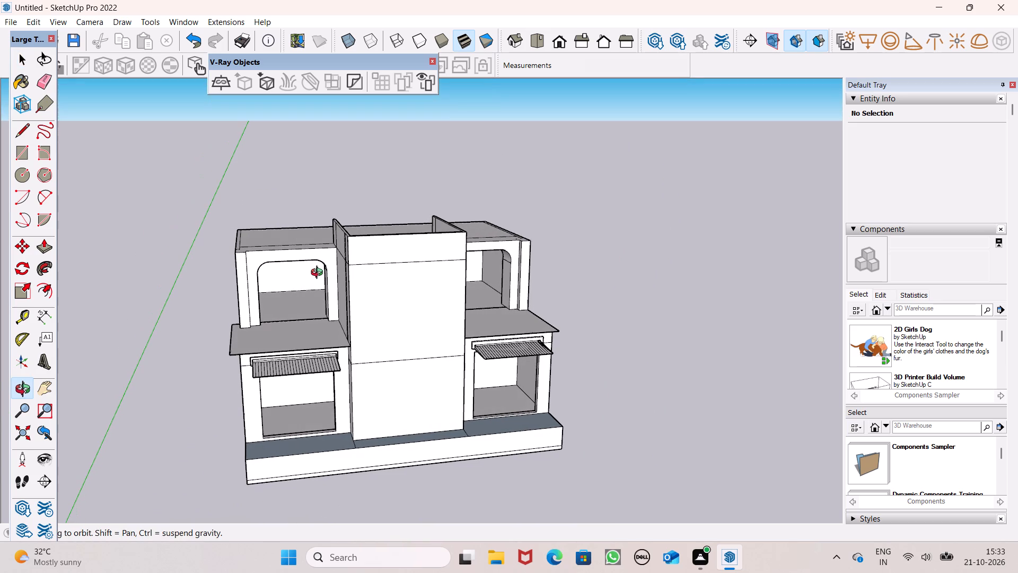
middle_click_drag(319, 274, 316, 279)
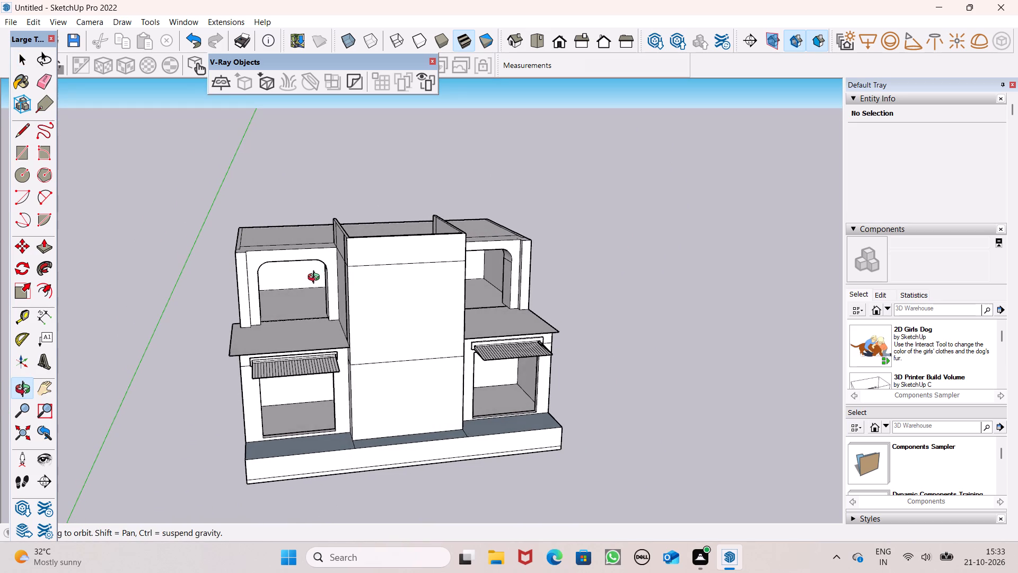
middle_click_drag(316, 279, 304, 293)
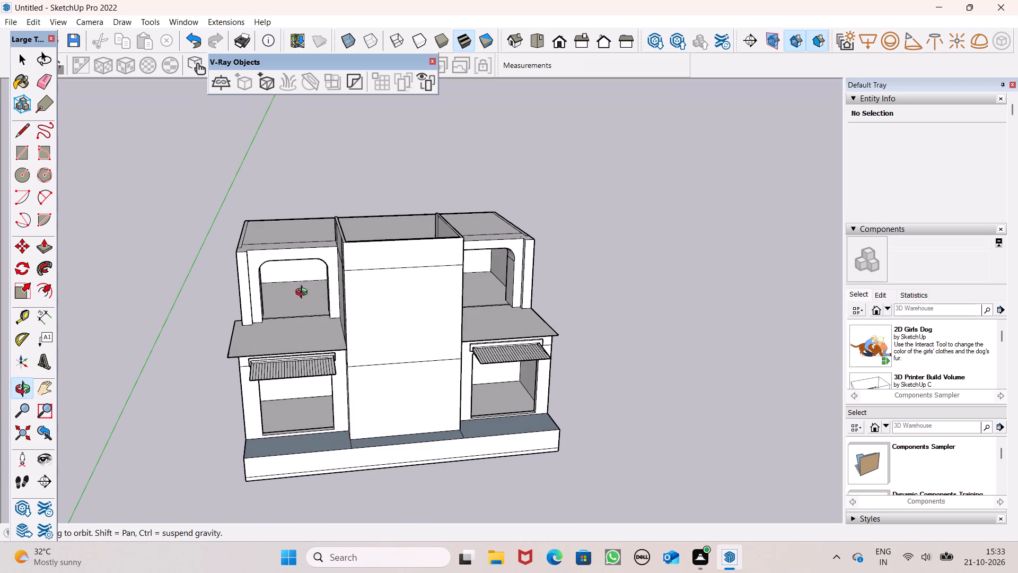
middle_click_drag(304, 293, 303, 293)
middle_click_drag(302, 287, 625, 297)
scroll(302, 286, "up", 1)
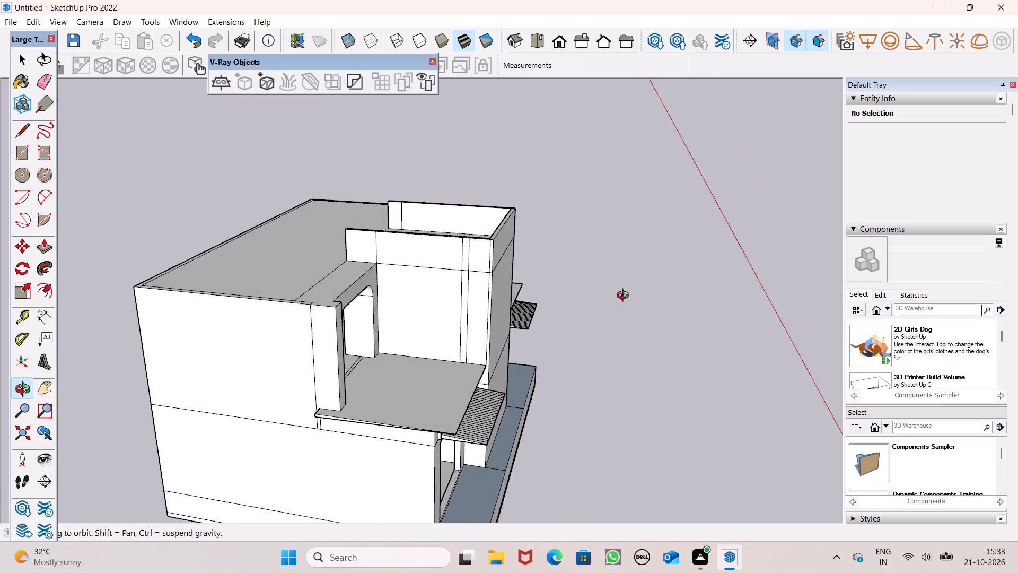
middle_click_drag(625, 297, 626, 297)
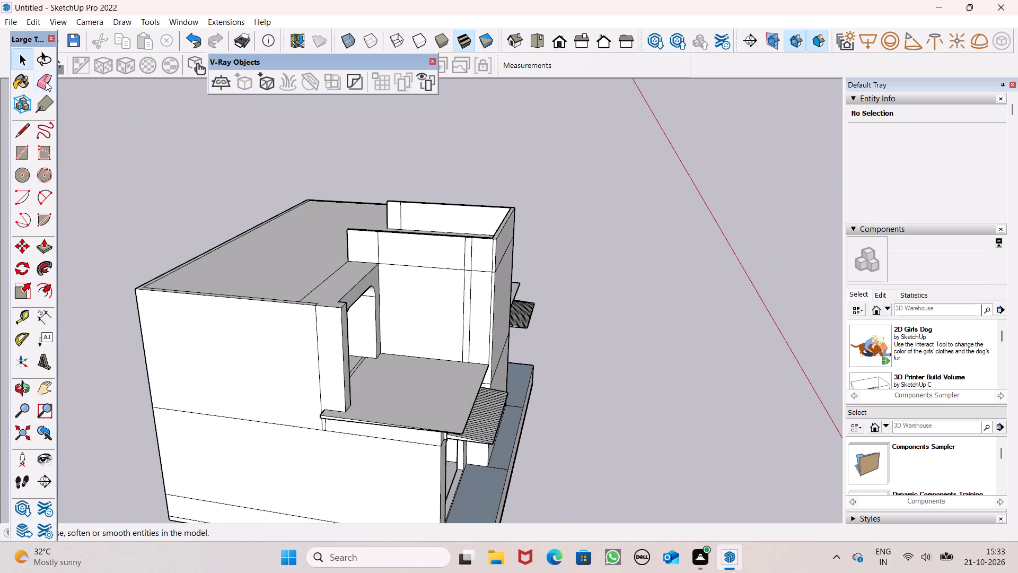
Erase the horizontal seam and vertical lines on the central bay's left side wall, including the line above the arched wall.
left_click(46, 82)
scroll(448, 252, "up", 3)
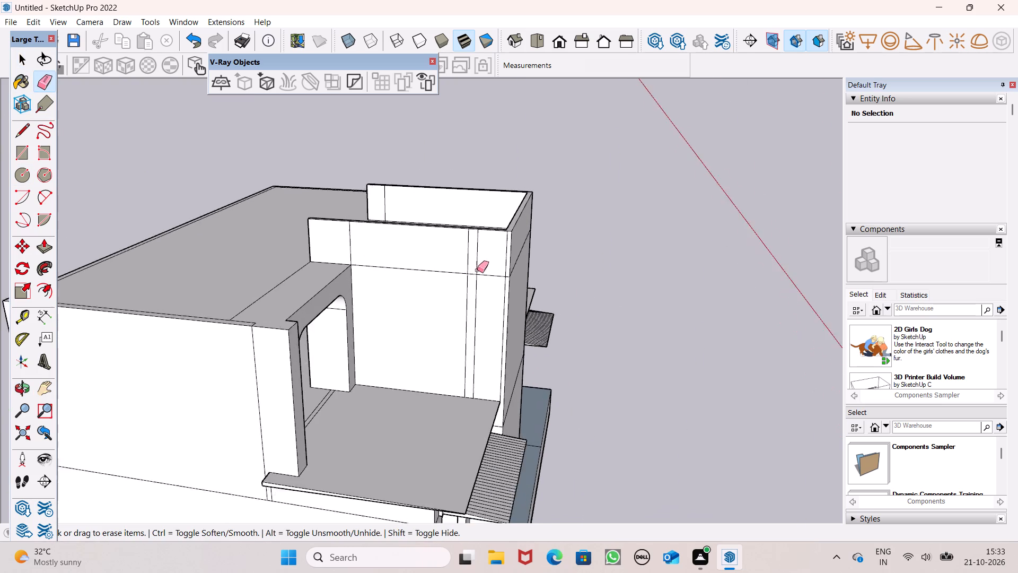
scroll(477, 270, "up", 3)
left_click_drag(466, 252, 469, 281)
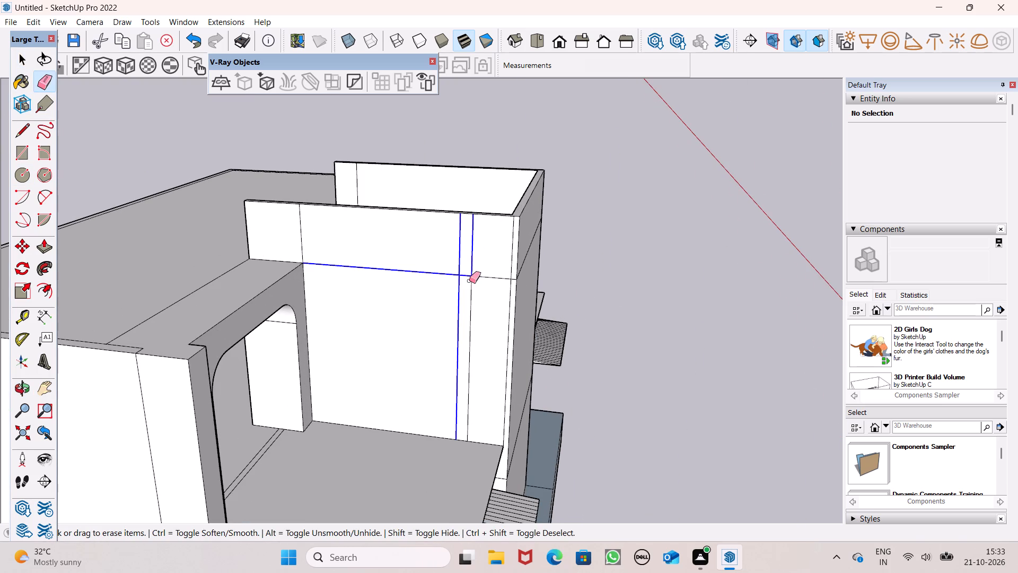
left_click_drag(469, 281, 492, 275)
left_click_drag(284, 242, 280, 242)
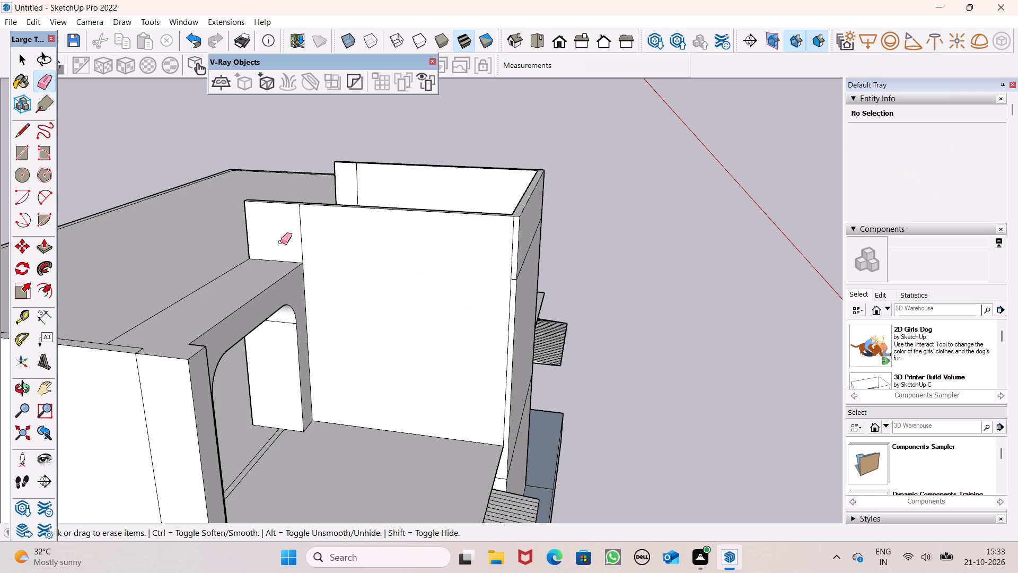
left_click_drag(280, 242, 309, 242)
Erase the parapet seam across the central bay's front face and its short segment on the narrow left corner strip.
scroll(315, 229, "down", 4)
middle_click_drag(404, 236, 315, 242)
scroll(422, 276, "up", 3)
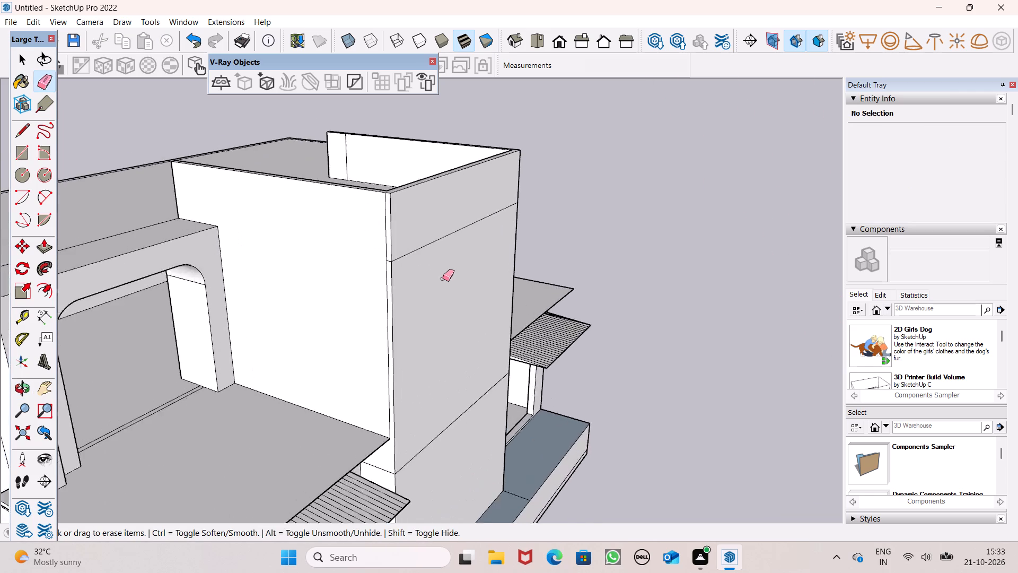
scroll(443, 279, "up", 4)
scroll(389, 255, "up", 6)
scroll(344, 257, "up", 5)
left_click(341, 251)
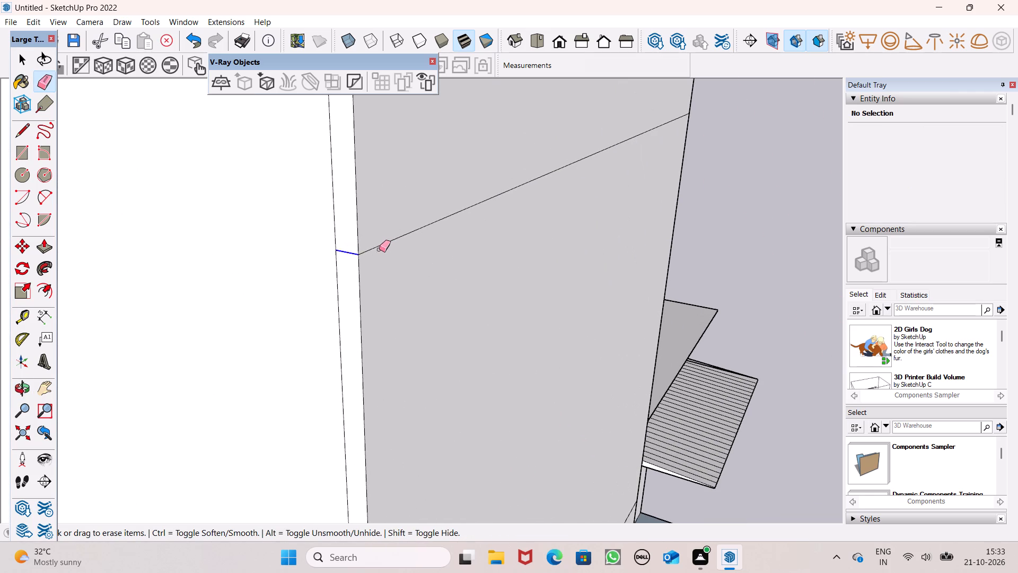
left_click(383, 247)
left_click_drag(380, 236, 380, 240)
left_click_drag(381, 244, 384, 254)
Erase the parapet seam, the vertical lines above the arched wall and the short corner segment on the central bay's right side.
scroll(331, 229, "down", 14)
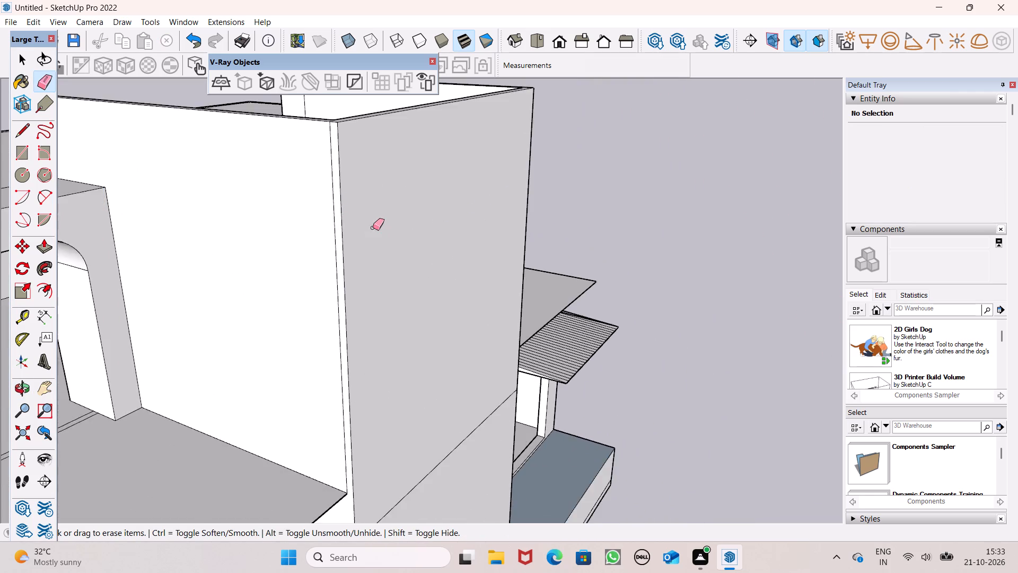
middle_click_drag(375, 228, 0, 248)
middle_click_drag(323, 215, 47, 221)
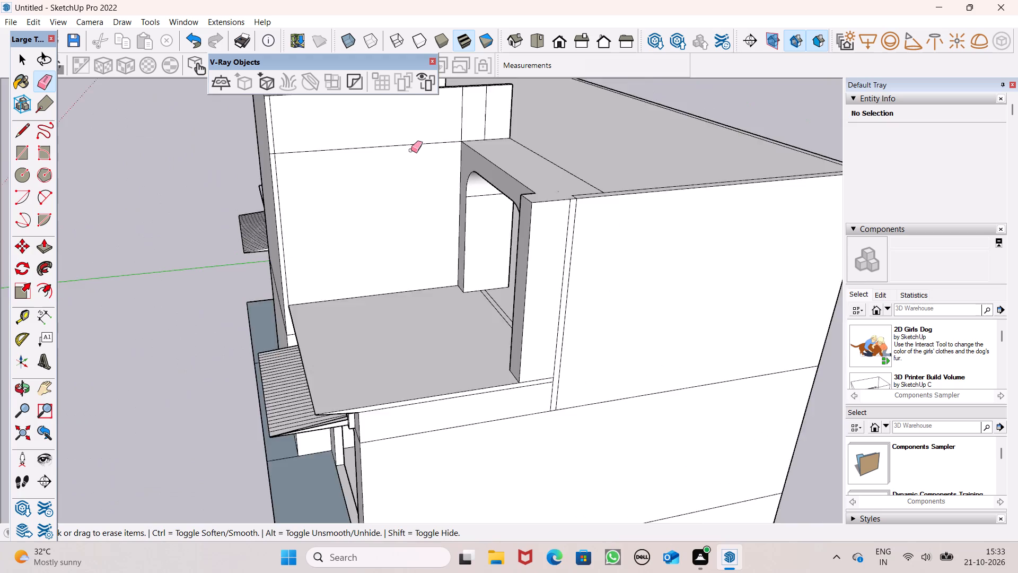
scroll(411, 150, "up", 5)
left_click_drag(411, 137, 418, 154)
left_click_drag(550, 116, 492, 128)
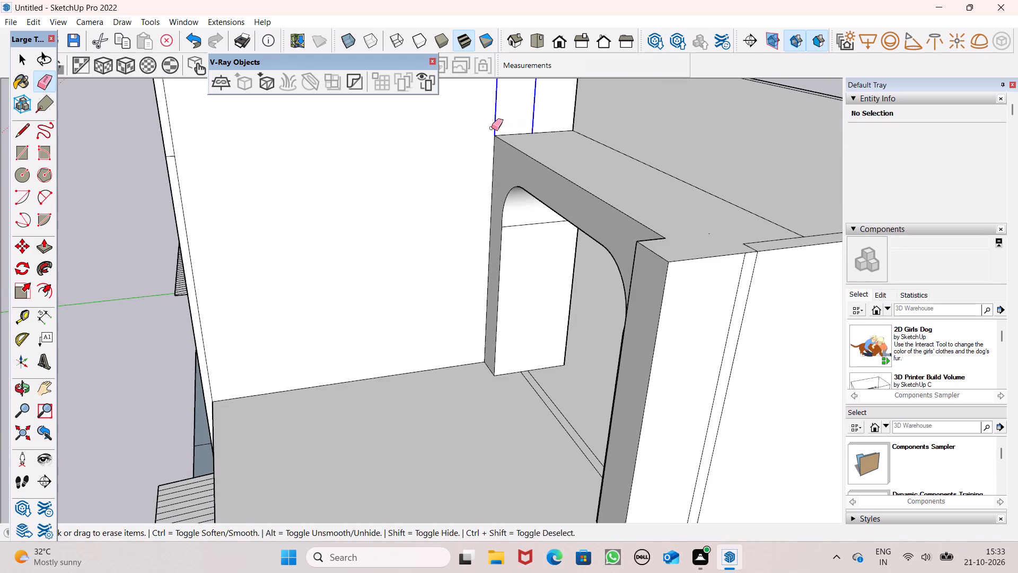
left_click_drag(492, 128, 489, 128)
scroll(514, 172, "down", 7)
scroll(345, 163, "up", 13)
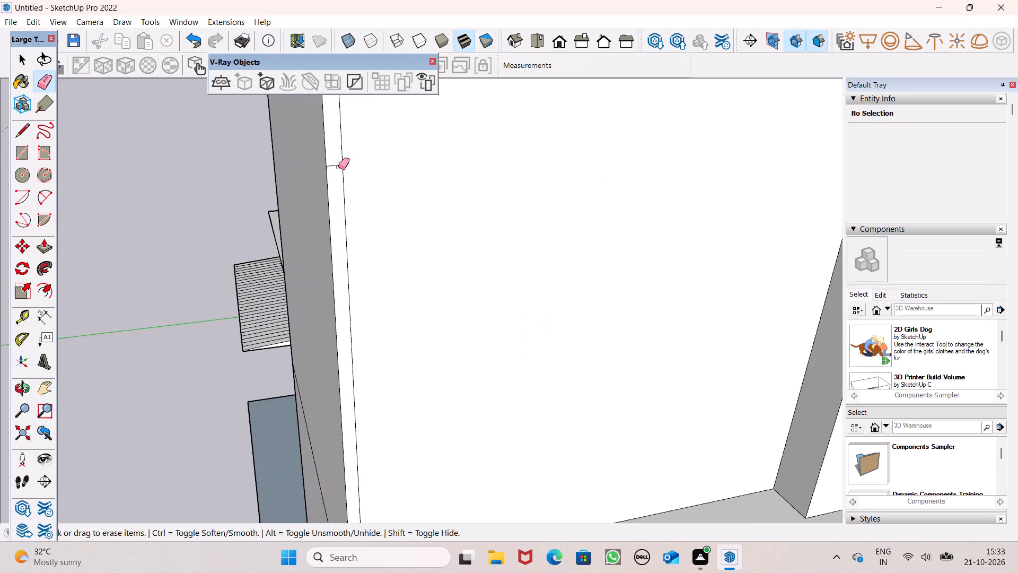
left_click(336, 163)
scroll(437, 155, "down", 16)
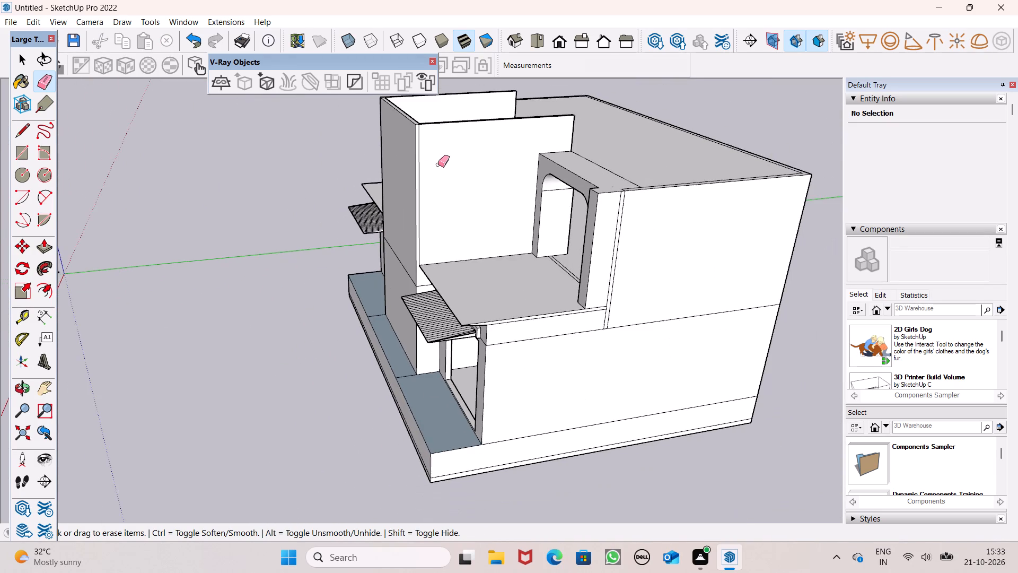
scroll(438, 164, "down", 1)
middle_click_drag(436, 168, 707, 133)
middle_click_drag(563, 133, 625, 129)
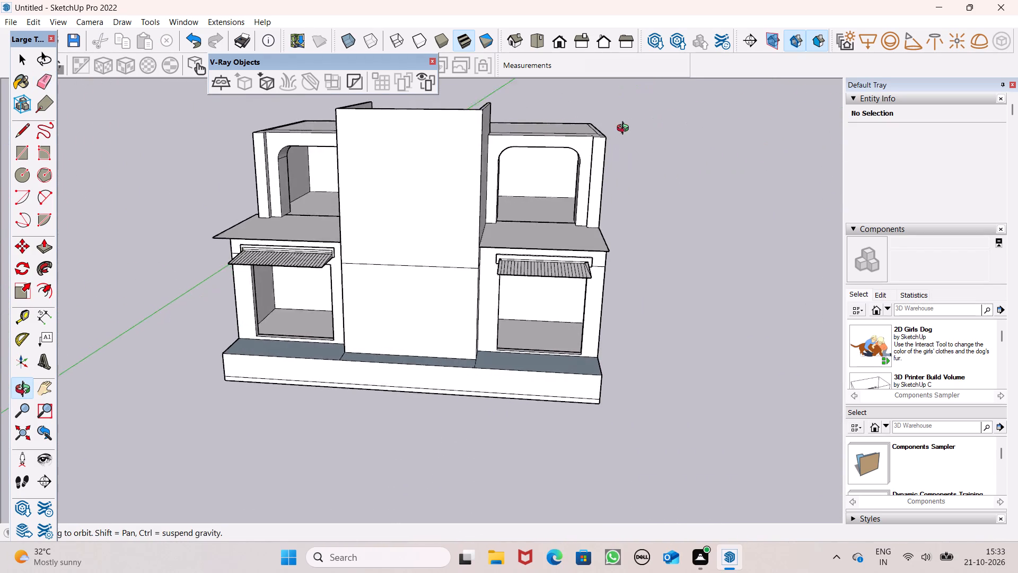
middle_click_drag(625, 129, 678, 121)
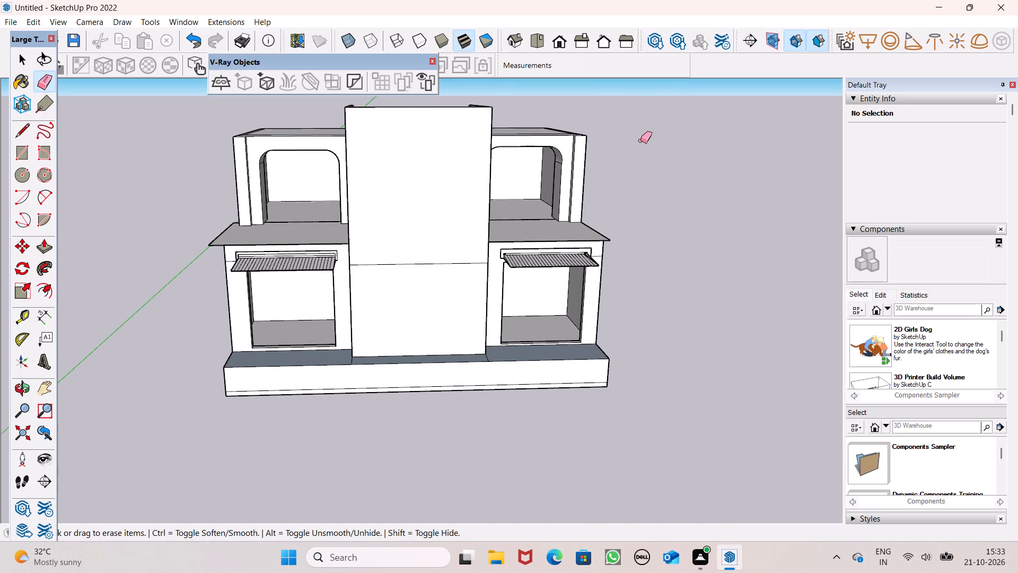
Examine the whole building from the front, the side and the back, including the central bay's roof.
scroll(552, 152, "down", 2)
middle_click_drag(516, 187, 436, 215)
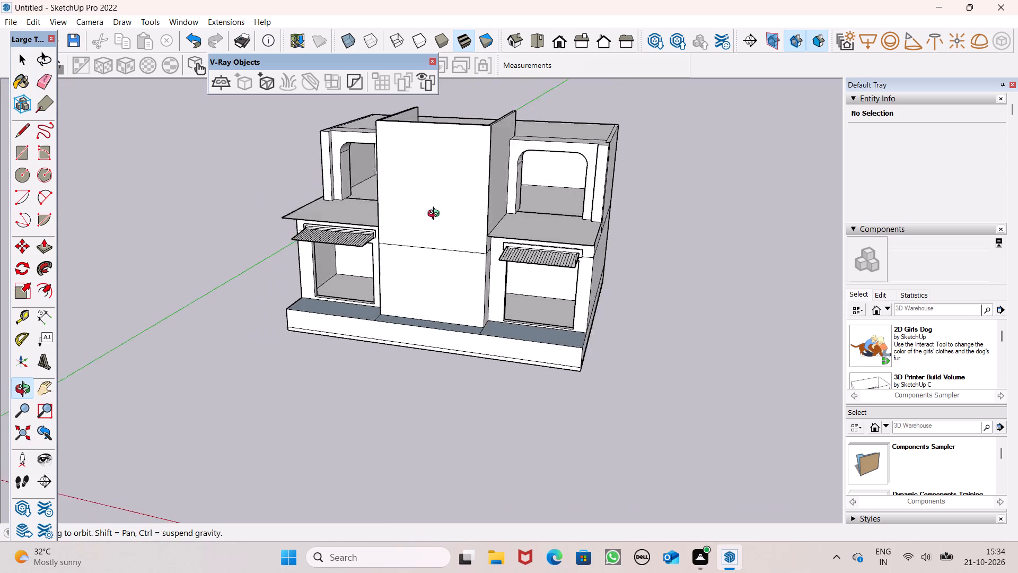
middle_click_drag(436, 215, 506, 183)
key("space")
scroll(579, 170, "down", 1)
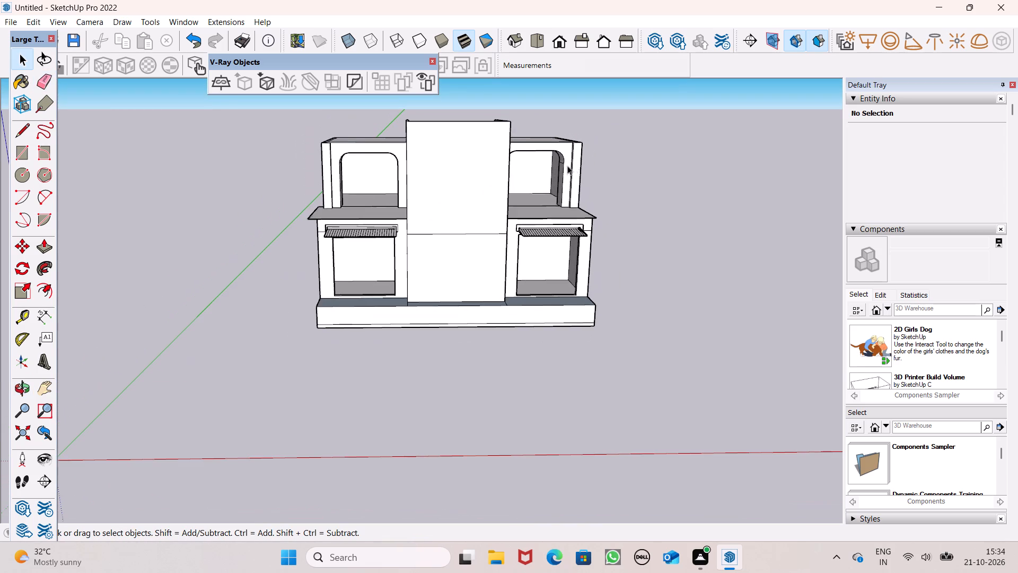
scroll(560, 166, "down", 3)
middle_click_drag(530, 182, 555, 270)
scroll(538, 245, "down", 6)
middle_click_drag(529, 240, 0, 301)
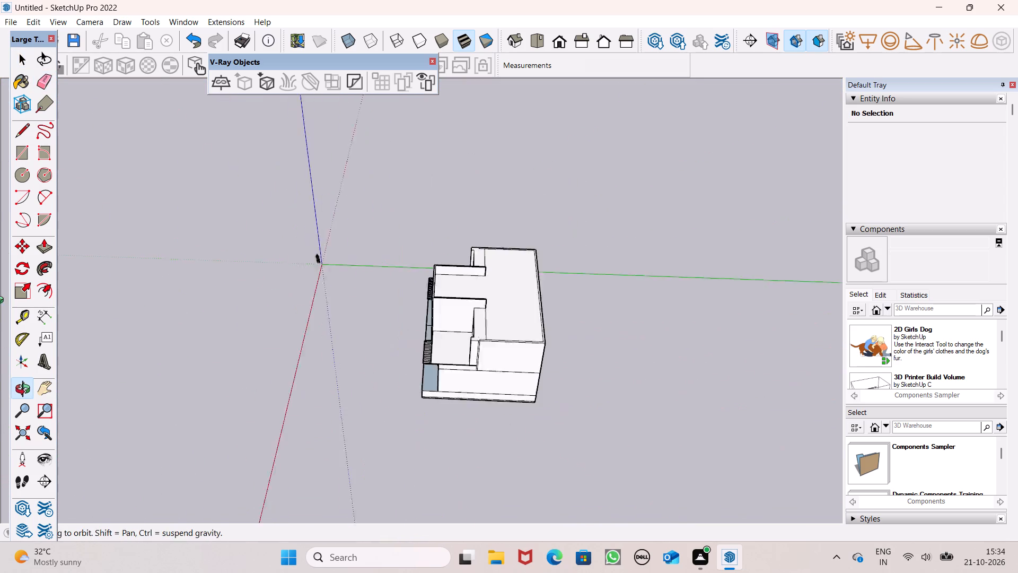
middle_click_drag(0, 301, 0, 309)
scroll(515, 341, "up", 1)
middle_click_drag(457, 333, 72, 319)
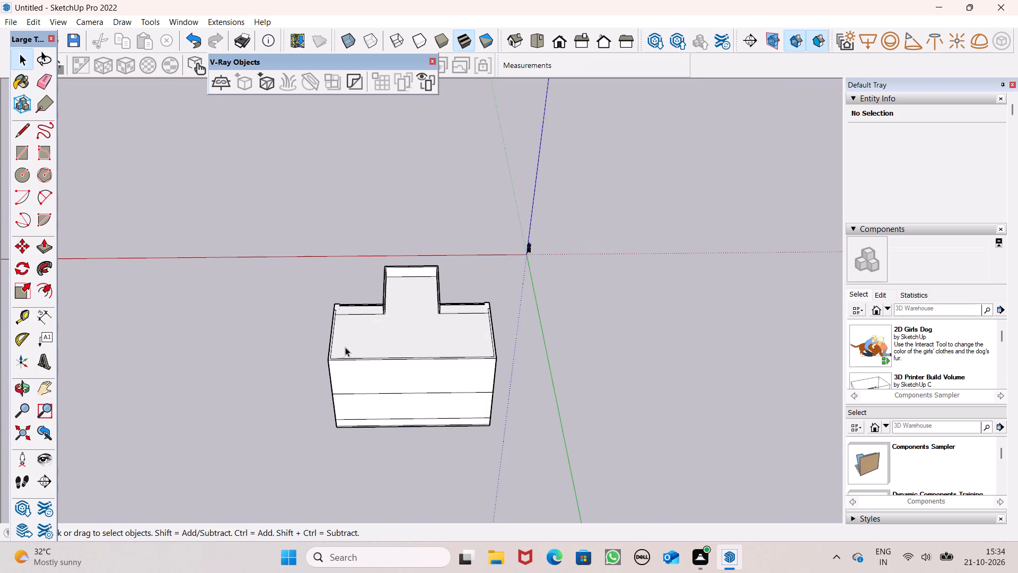
Draw a 5' vertical line on the inner face of the central bay's right-hand parapet, close to its open rear end.
scroll(345, 331, "up", 7)
scroll(464, 284, "up", 8)
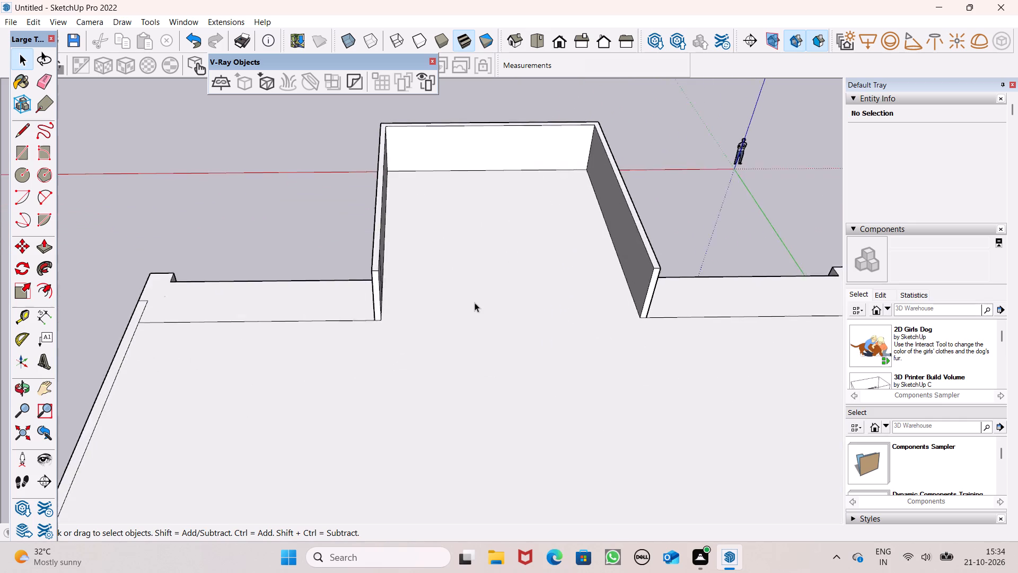
middle_click_drag(475, 302, 450, 326)
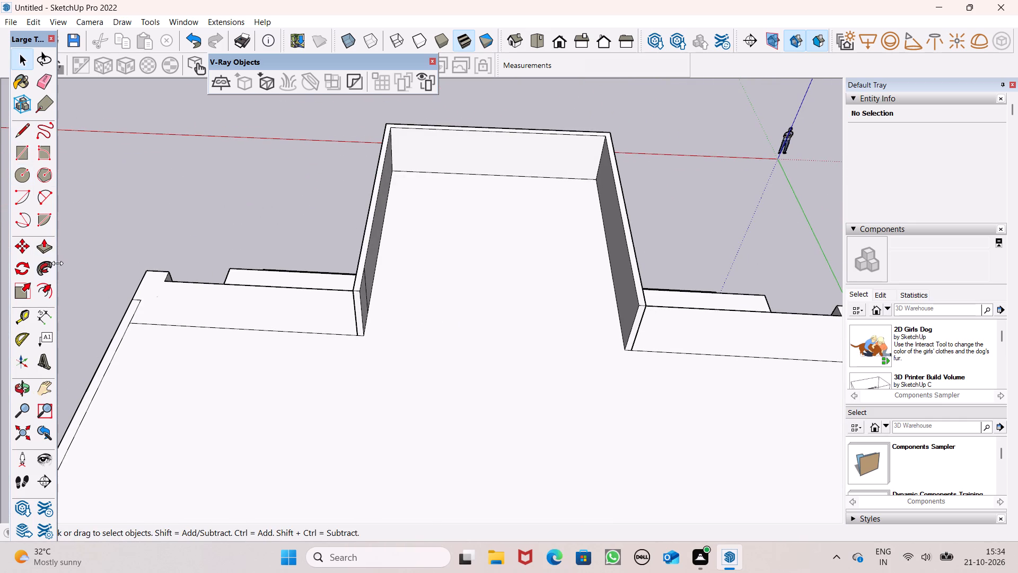
double_click(26, 159)
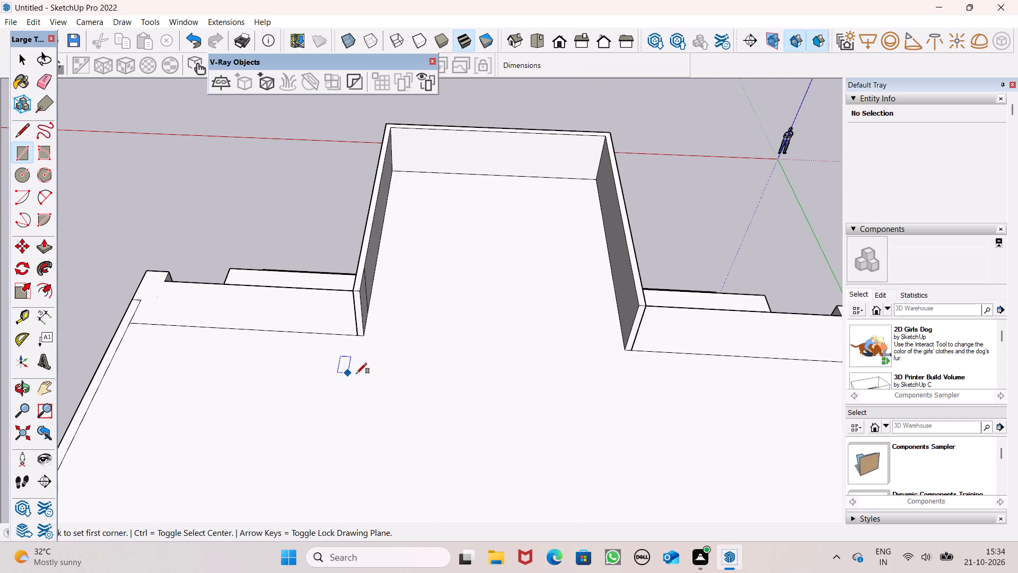
scroll(385, 372, "up", 6)
scroll(376, 324, "down", 2)
middle_click_drag(385, 335, 155, 340)
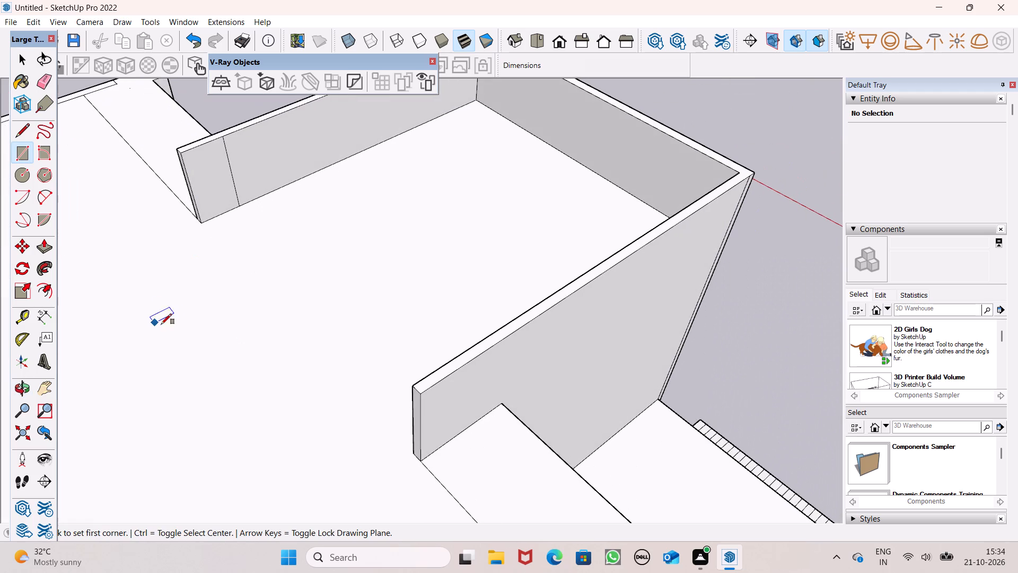
left_click_drag(24, 135, 31, 135)
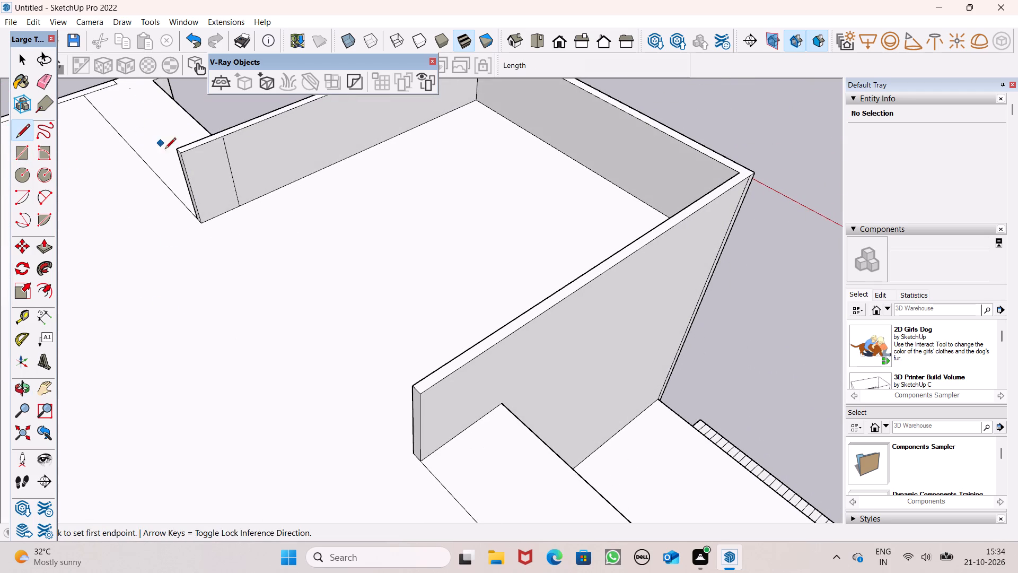
scroll(212, 179, "up", 7)
left_click(160, 131)
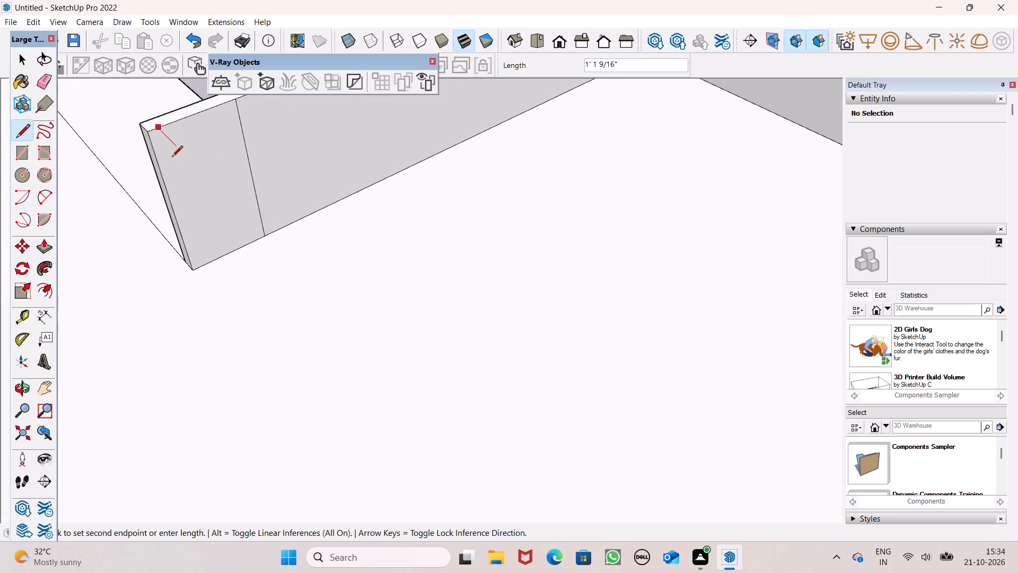
left_click(202, 267)
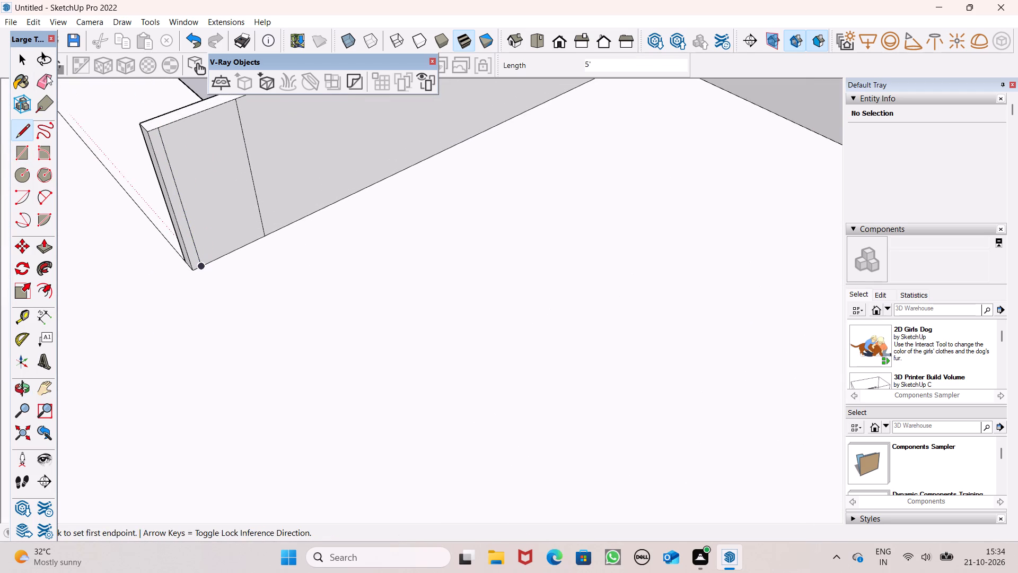
Erase the leftover vertical line farther along the inner face of the same parapet wall.
left_click_drag(47, 82, 62, 91)
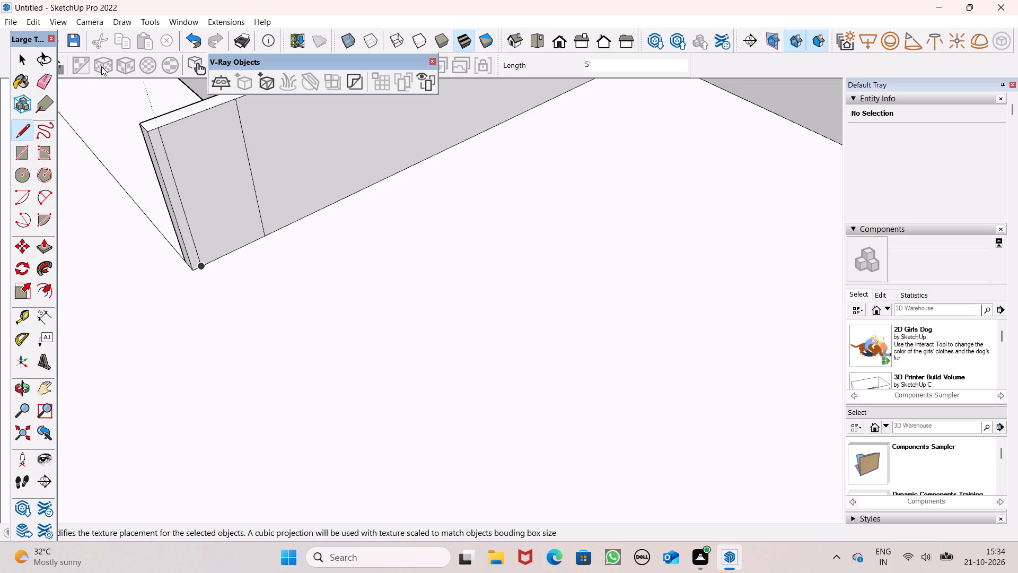
left_click(52, 72)
left_click_drag(238, 128, 245, 134)
Push/Pull the narrow rear strip of that parapet across to the opposite parapet, closing the open back of the central bay.
left_click_drag(34, 137, 52, 202)
left_click_drag(56, 217, 58, 223)
left_click(52, 244)
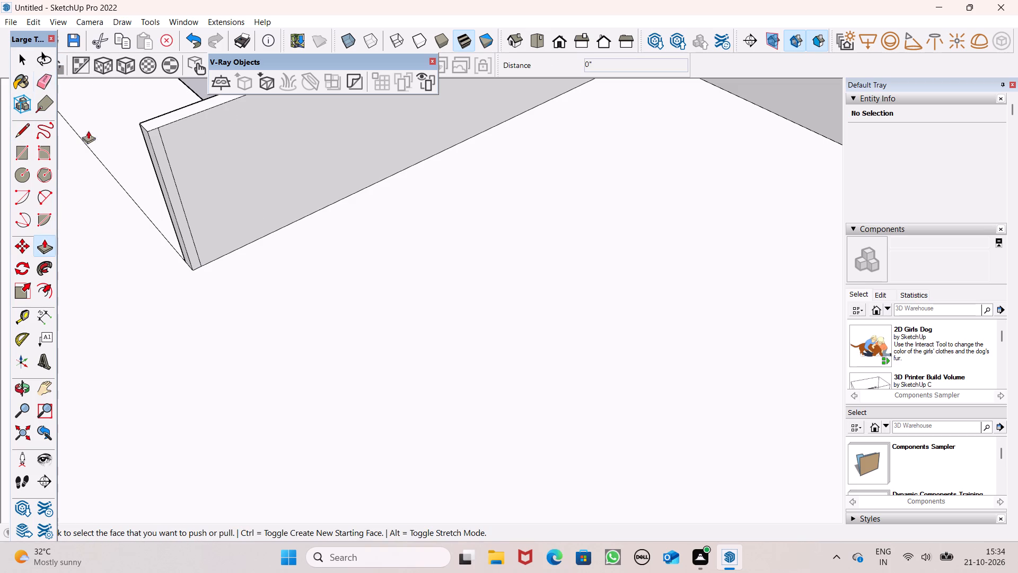
scroll(282, 180, "down", 4)
middle_click_drag(317, 220, 341, 223)
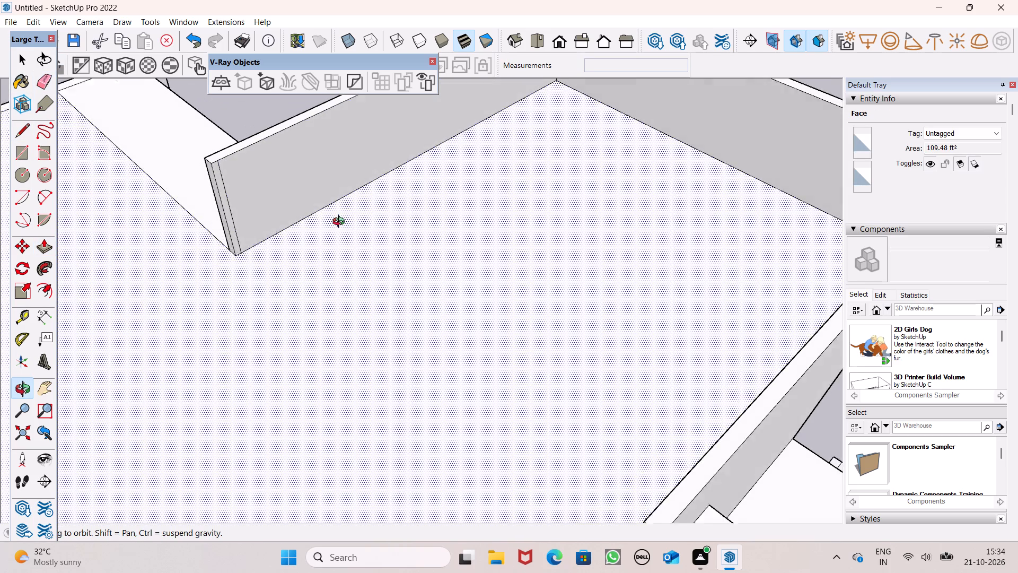
middle_click_drag(341, 223, 358, 215)
scroll(357, 207, "down", 1)
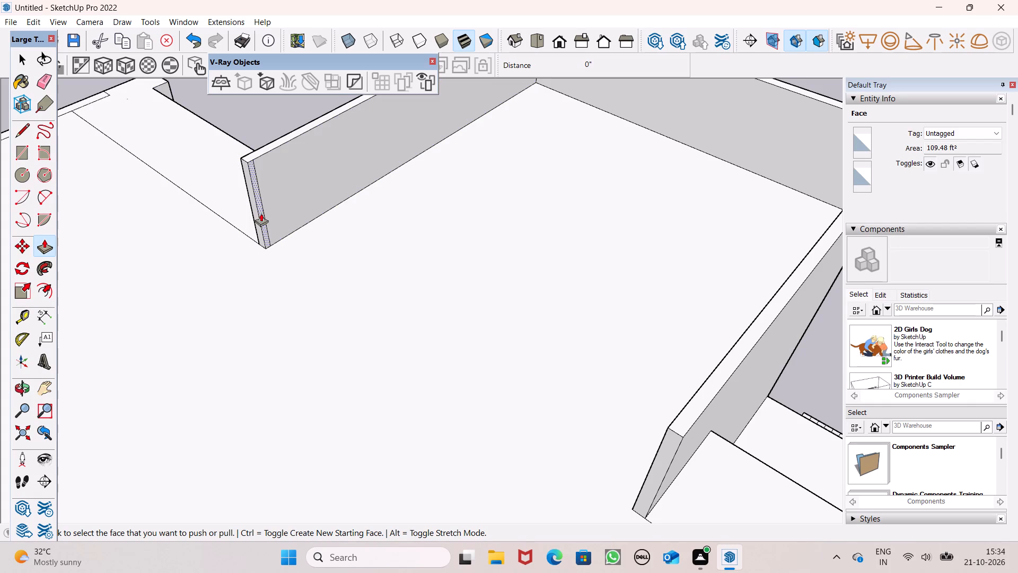
left_click_drag(262, 218, 636, 478)
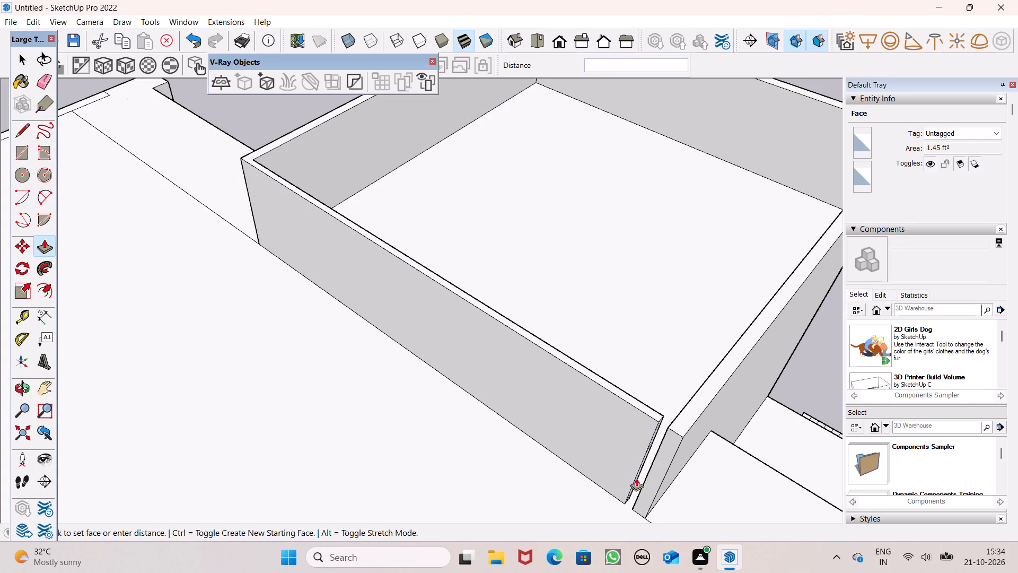
left_click_drag(636, 478, 647, 480)
Erase the vertical seam where the new rear parapet meets the opposite side parapet.
scroll(545, 395, "down", 4)
middle_click_drag(545, 395, 645, 384)
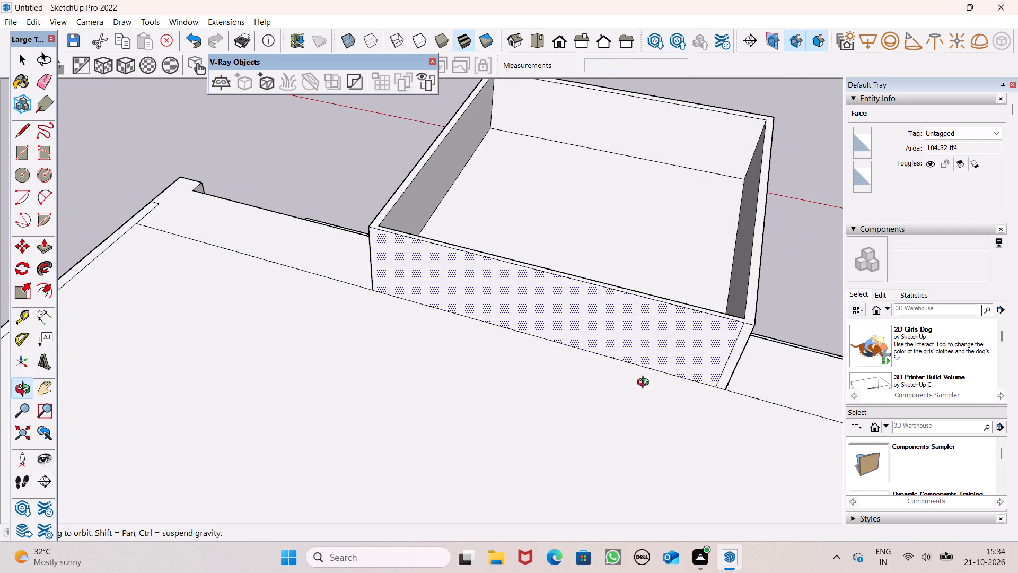
middle_click_drag(645, 384, 646, 384)
left_click(47, 74)
scroll(0, 162, "down", 4)
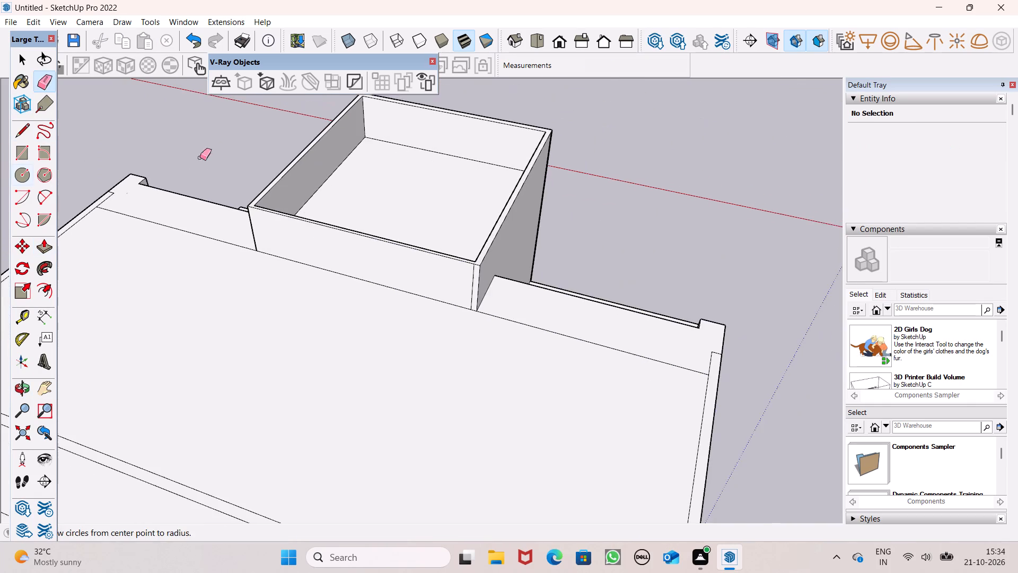
scroll(393, 159, "up", 6)
scroll(457, 203, "down", 4)
scroll(477, 332, "up", 5)
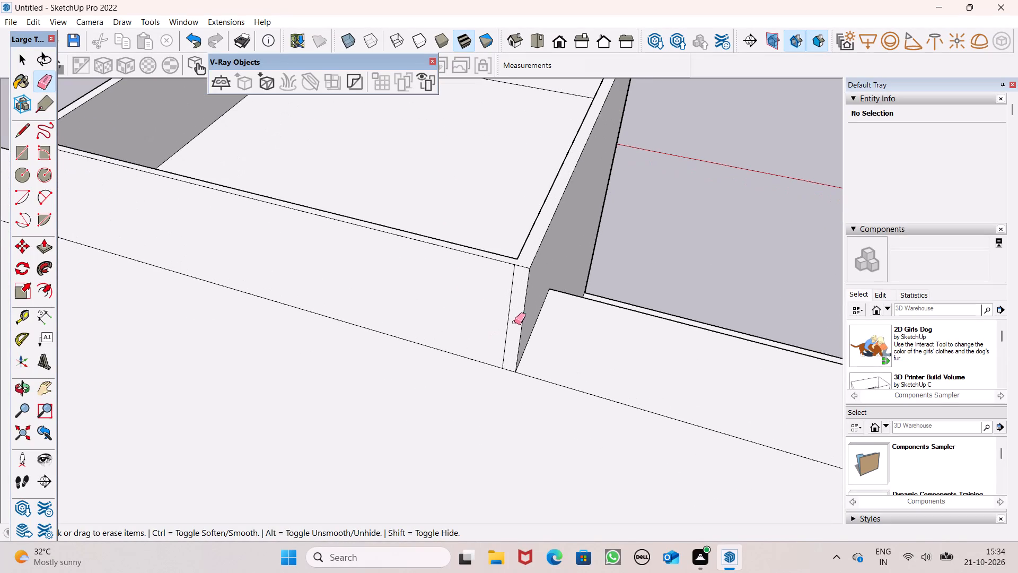
left_click(511, 322)
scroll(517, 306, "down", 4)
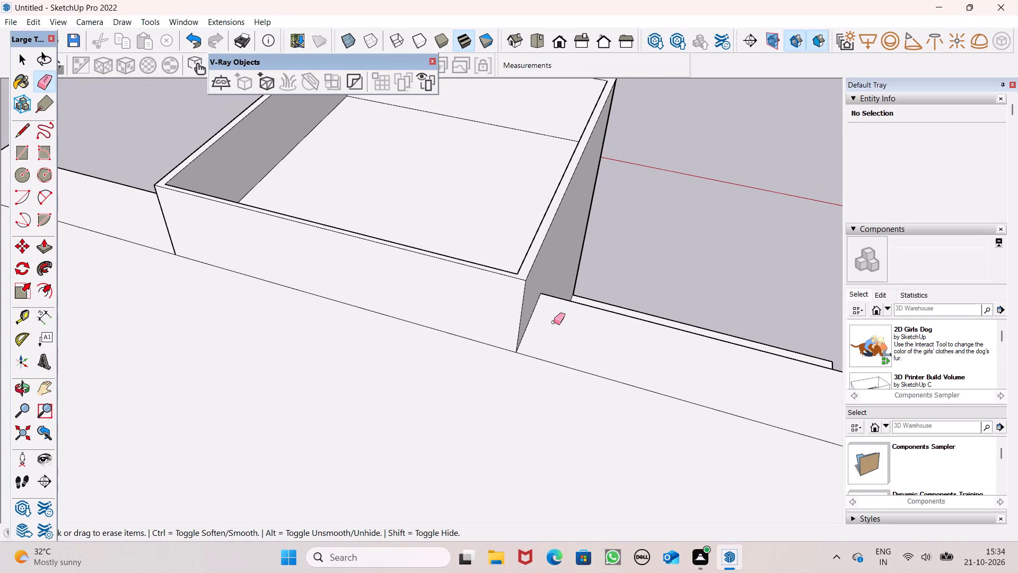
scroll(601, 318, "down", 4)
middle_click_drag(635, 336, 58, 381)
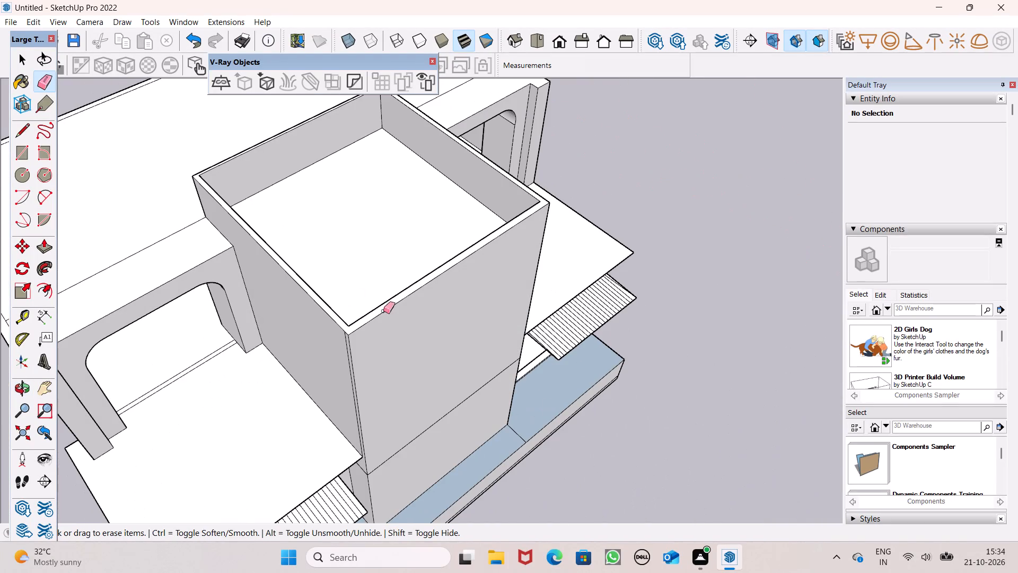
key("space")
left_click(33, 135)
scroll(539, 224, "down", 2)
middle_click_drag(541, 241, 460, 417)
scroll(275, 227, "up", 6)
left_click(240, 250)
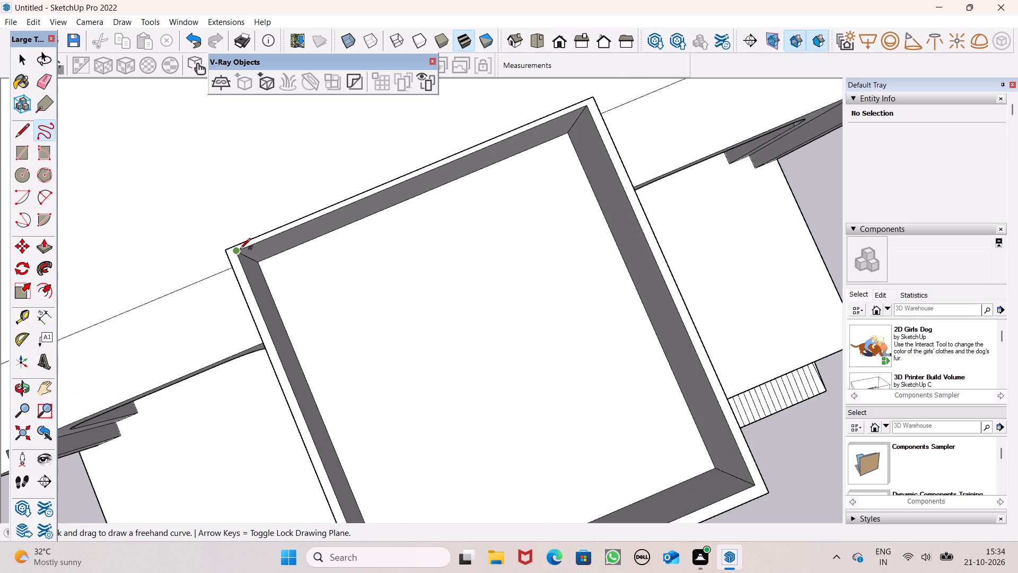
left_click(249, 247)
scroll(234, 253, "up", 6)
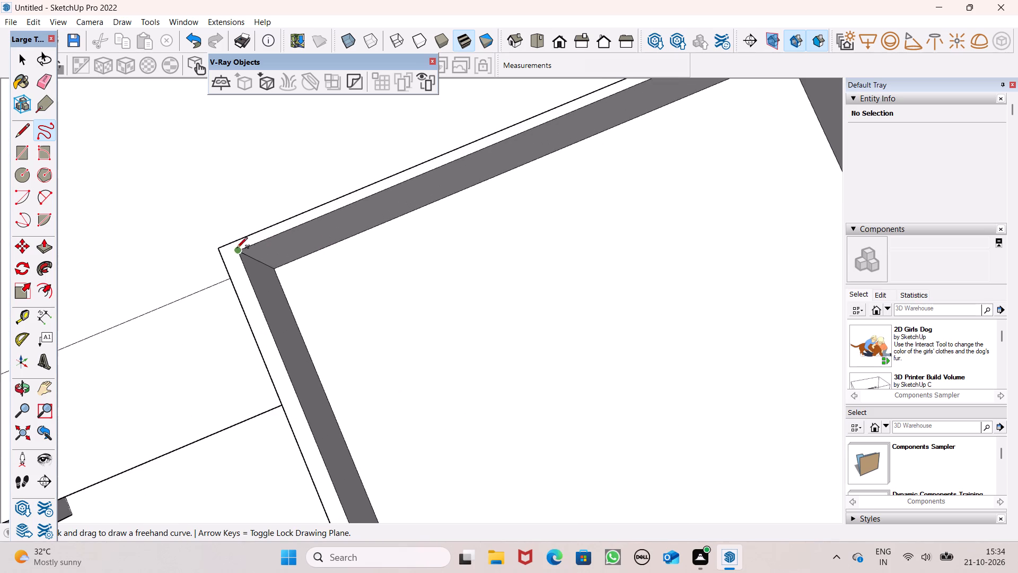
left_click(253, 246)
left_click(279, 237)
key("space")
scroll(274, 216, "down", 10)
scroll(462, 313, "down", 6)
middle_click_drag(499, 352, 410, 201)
Draw a short line along the inner top edge of the front parapet to cap the central bay with a face.
left_click(27, 129)
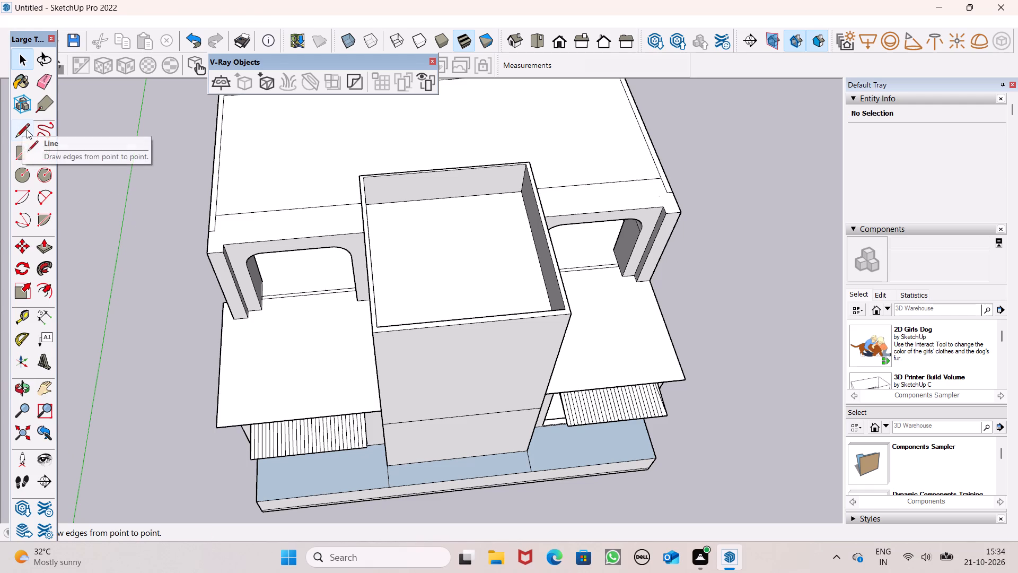
middle_click_drag(363, 395, 411, 145)
scroll(417, 175, "down", 1)
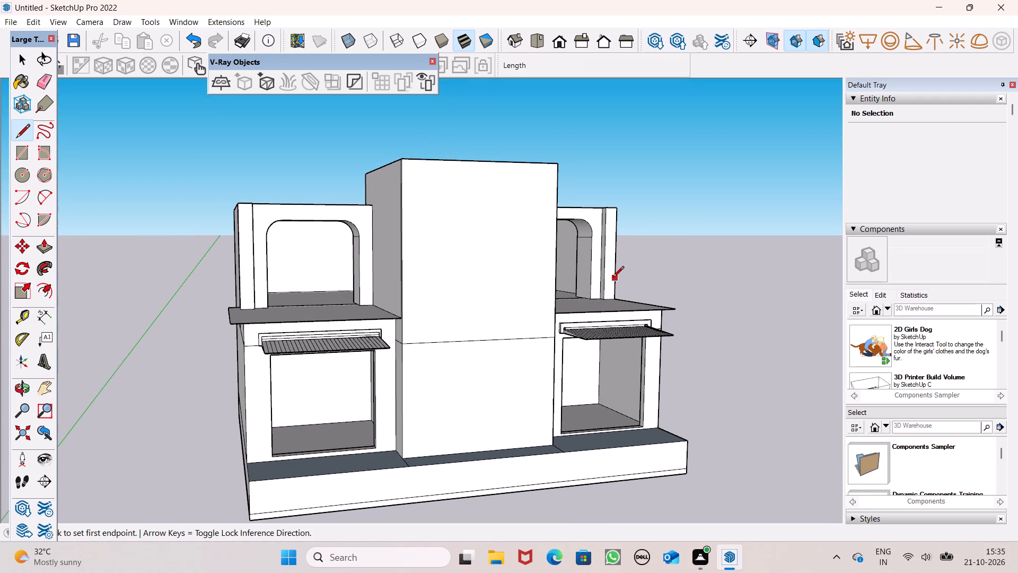
middle_click_drag(613, 277, 586, 518)
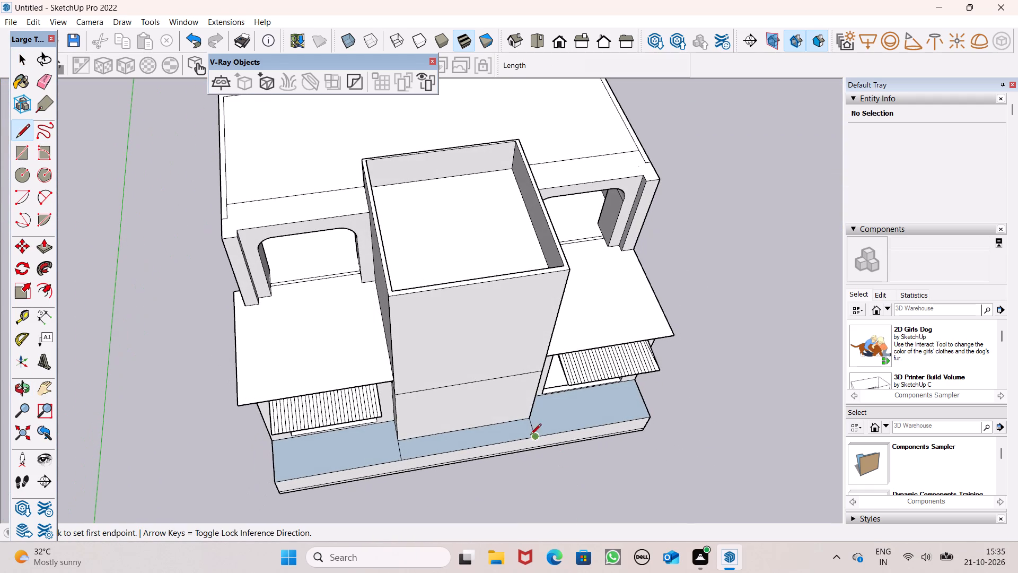
scroll(426, 308, "up", 7)
scroll(383, 264, "up", 6)
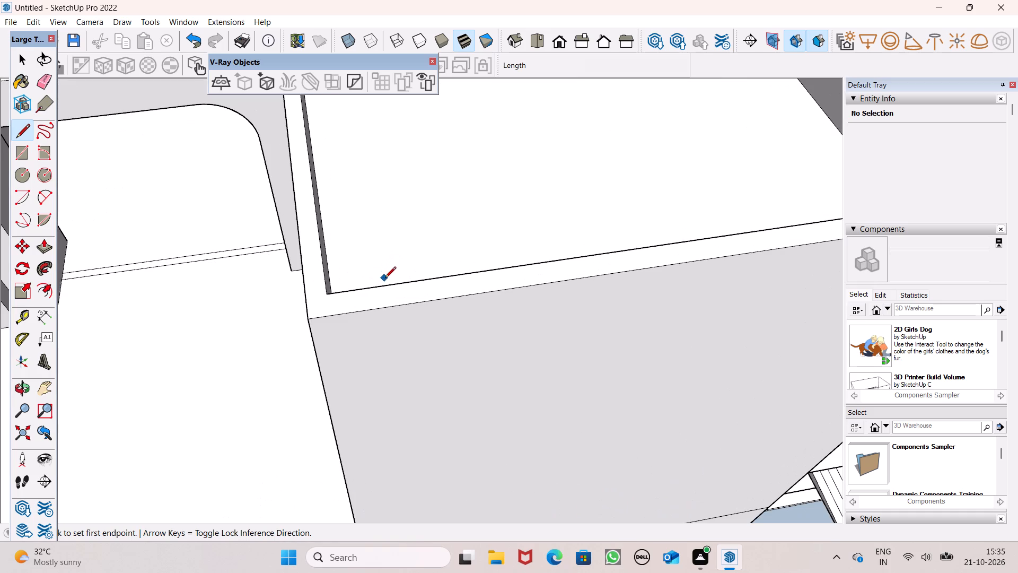
left_click(384, 286)
left_click(400, 284)
scroll(385, 328, "down", 6)
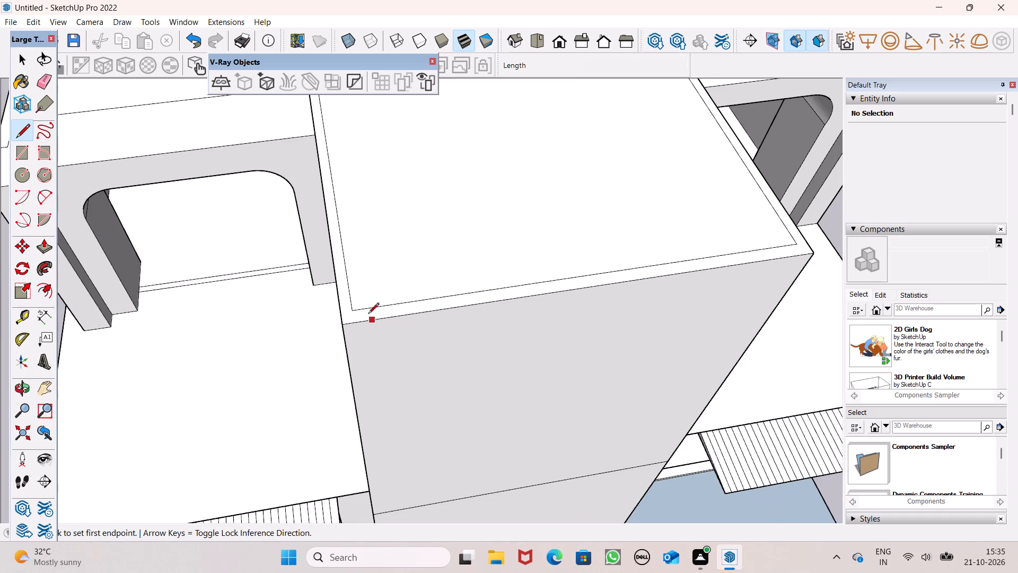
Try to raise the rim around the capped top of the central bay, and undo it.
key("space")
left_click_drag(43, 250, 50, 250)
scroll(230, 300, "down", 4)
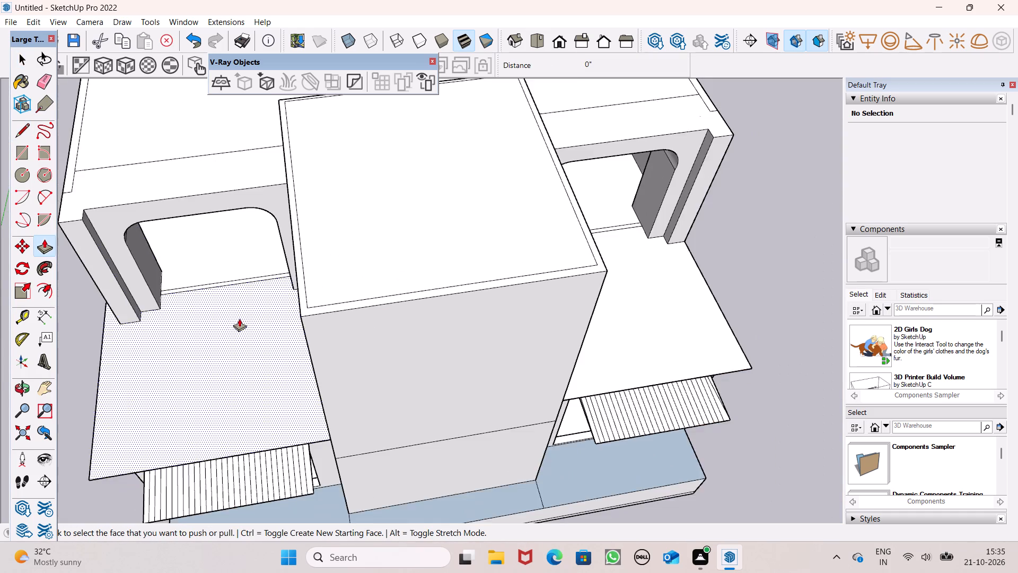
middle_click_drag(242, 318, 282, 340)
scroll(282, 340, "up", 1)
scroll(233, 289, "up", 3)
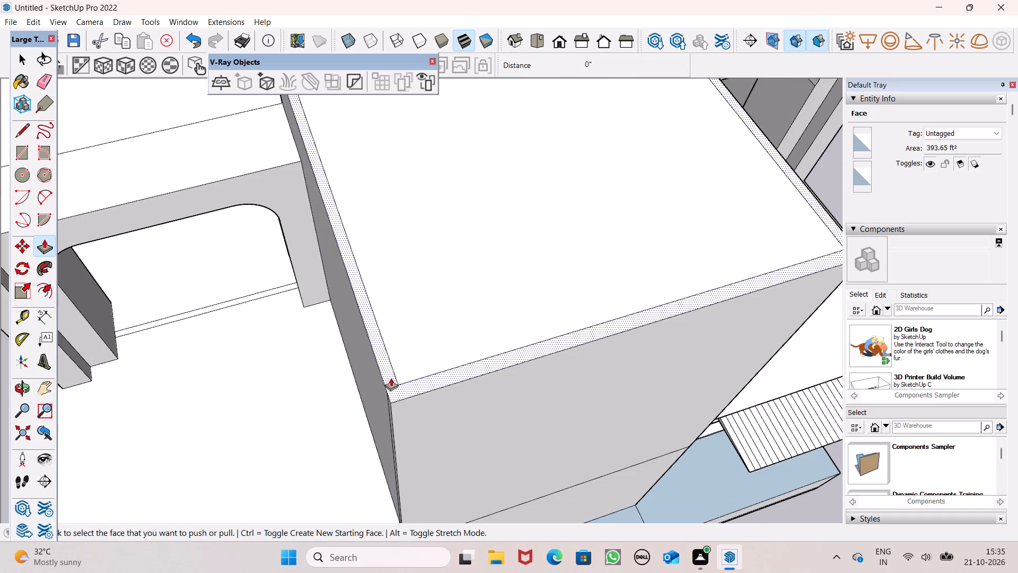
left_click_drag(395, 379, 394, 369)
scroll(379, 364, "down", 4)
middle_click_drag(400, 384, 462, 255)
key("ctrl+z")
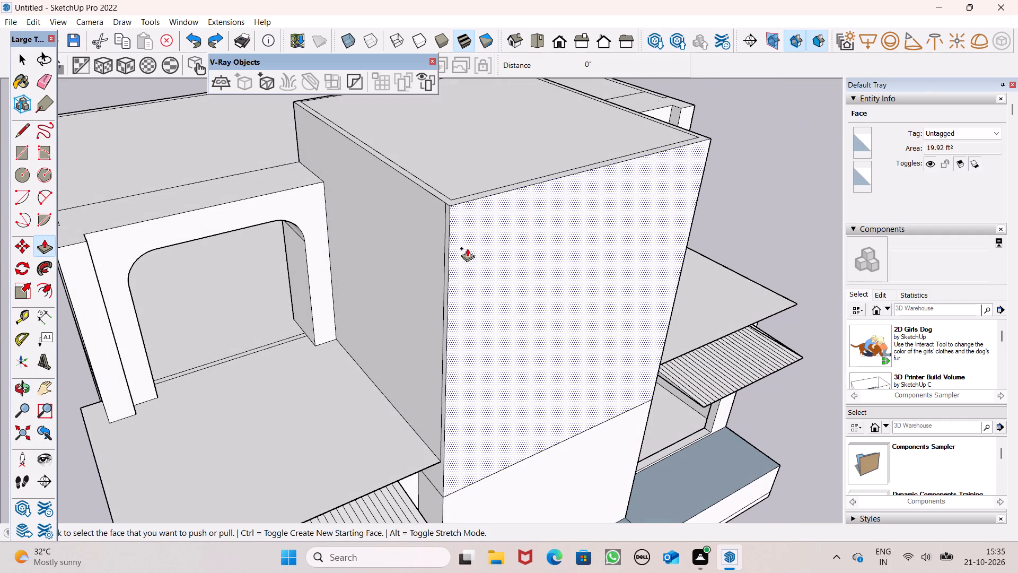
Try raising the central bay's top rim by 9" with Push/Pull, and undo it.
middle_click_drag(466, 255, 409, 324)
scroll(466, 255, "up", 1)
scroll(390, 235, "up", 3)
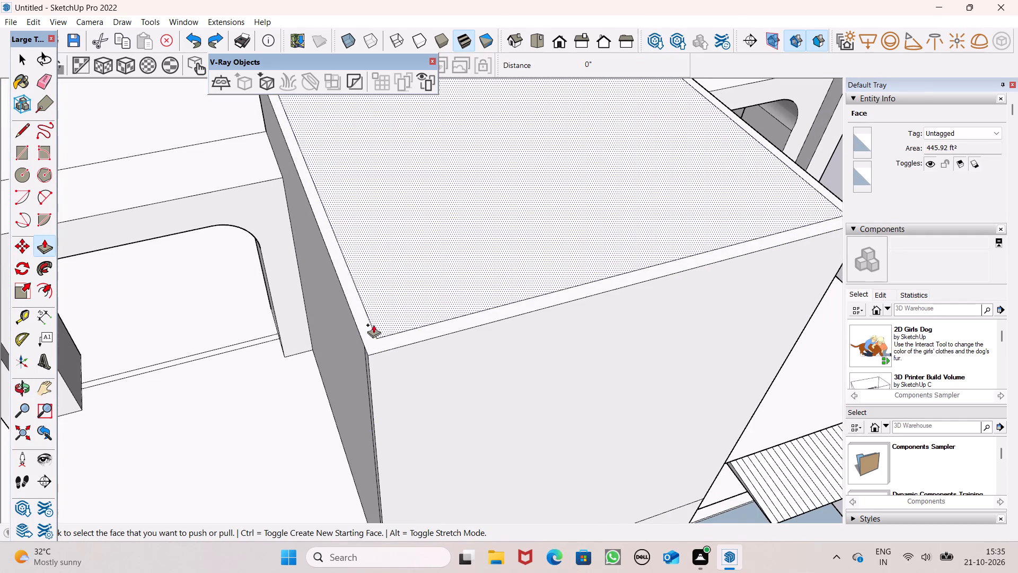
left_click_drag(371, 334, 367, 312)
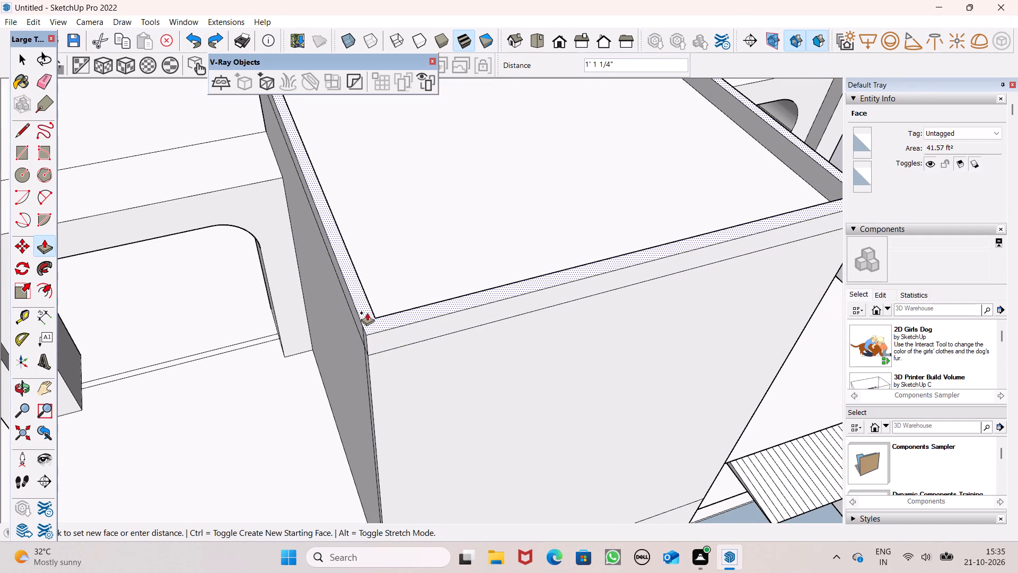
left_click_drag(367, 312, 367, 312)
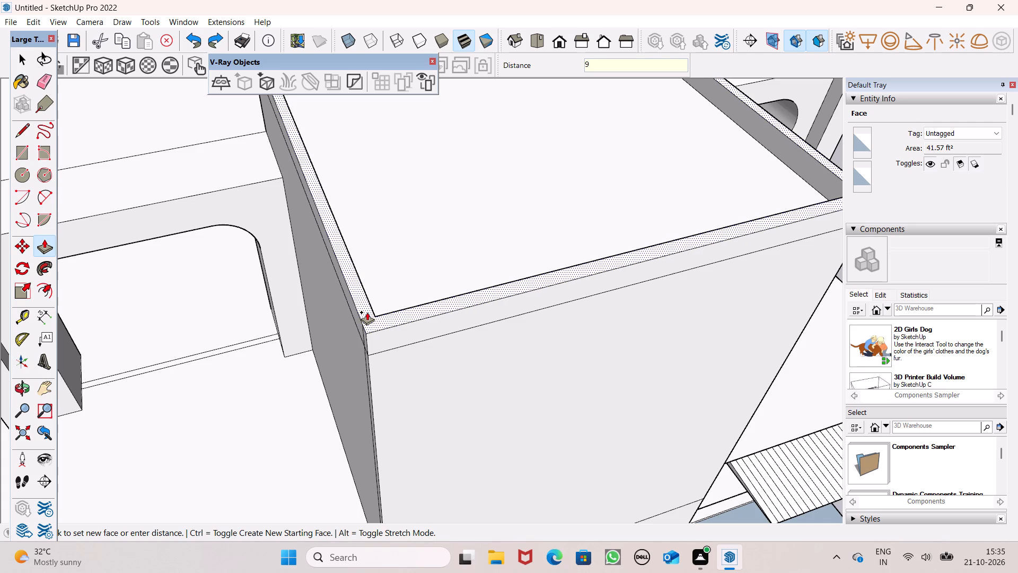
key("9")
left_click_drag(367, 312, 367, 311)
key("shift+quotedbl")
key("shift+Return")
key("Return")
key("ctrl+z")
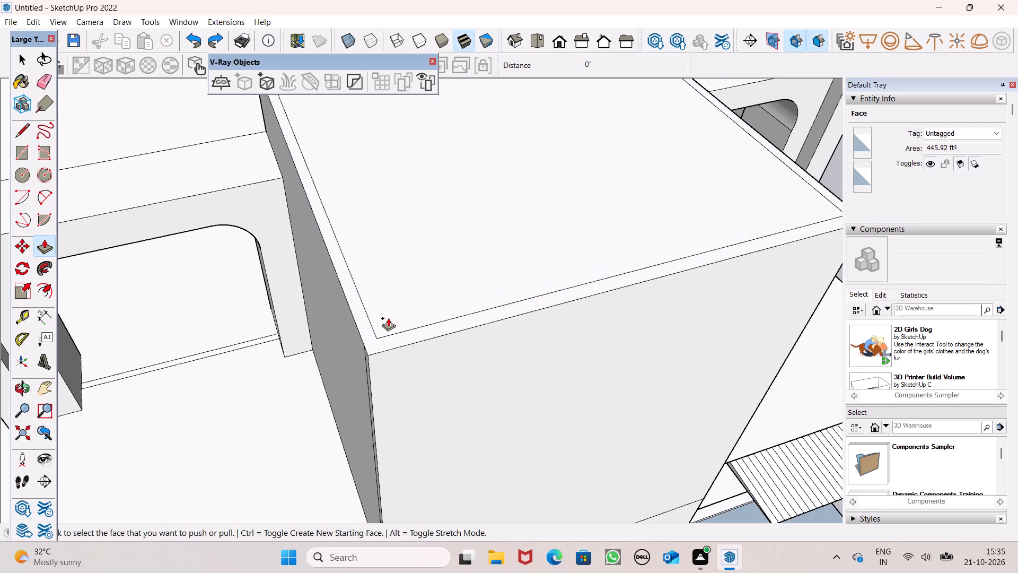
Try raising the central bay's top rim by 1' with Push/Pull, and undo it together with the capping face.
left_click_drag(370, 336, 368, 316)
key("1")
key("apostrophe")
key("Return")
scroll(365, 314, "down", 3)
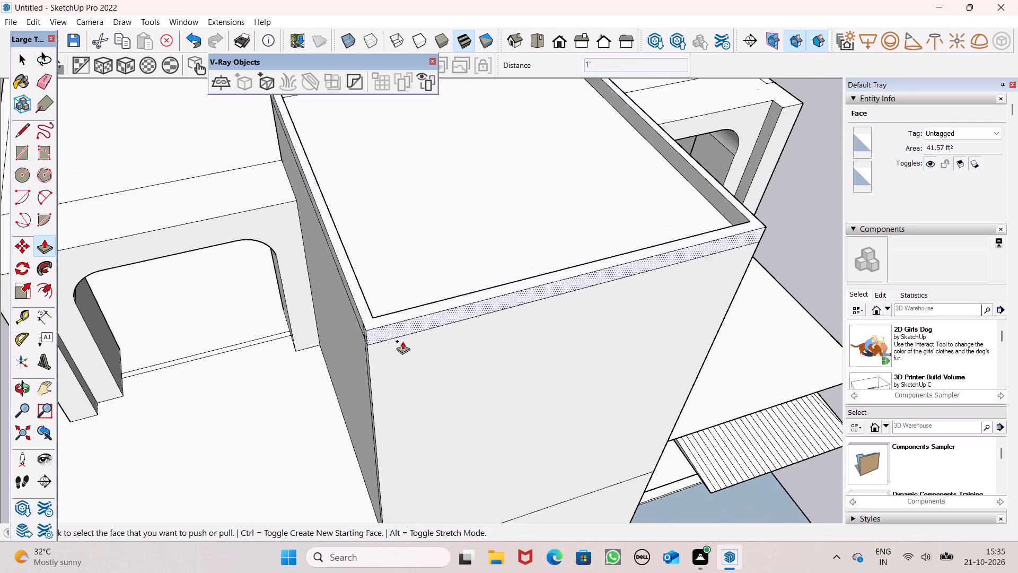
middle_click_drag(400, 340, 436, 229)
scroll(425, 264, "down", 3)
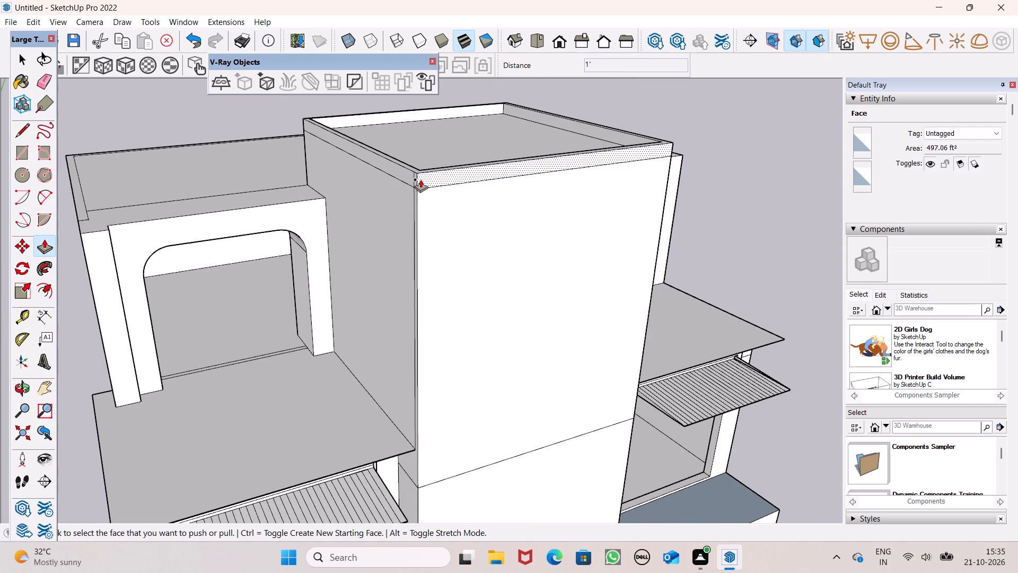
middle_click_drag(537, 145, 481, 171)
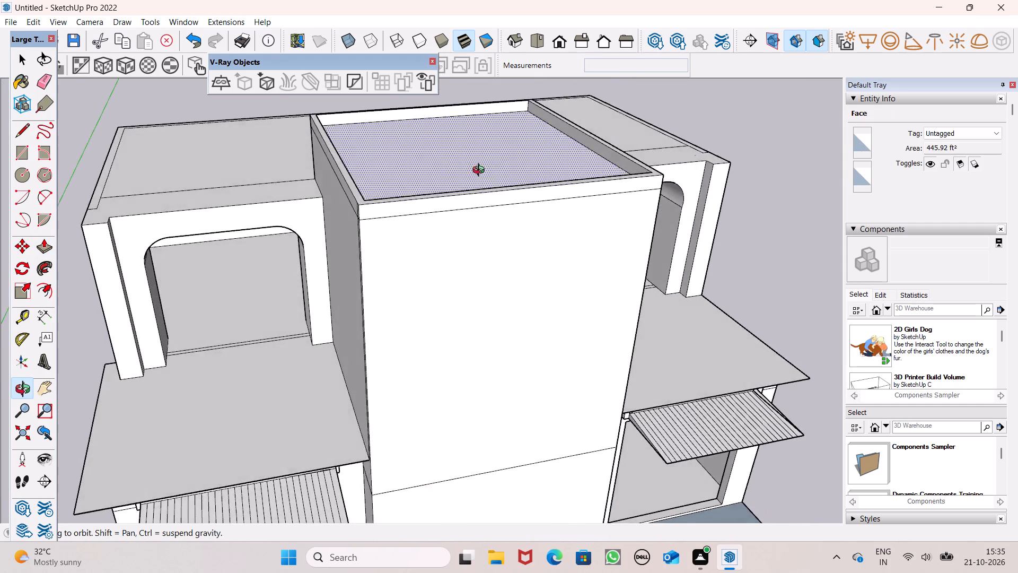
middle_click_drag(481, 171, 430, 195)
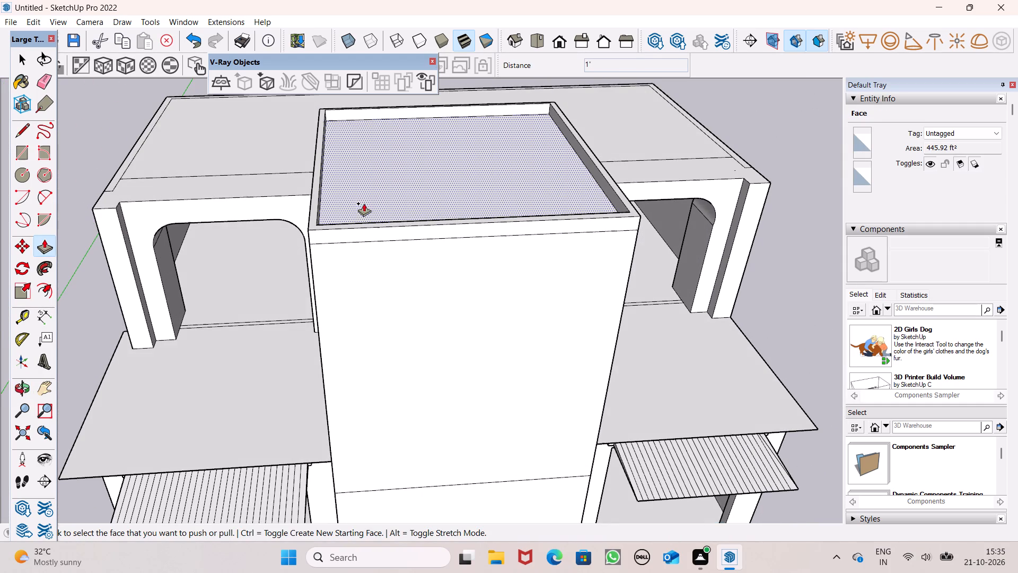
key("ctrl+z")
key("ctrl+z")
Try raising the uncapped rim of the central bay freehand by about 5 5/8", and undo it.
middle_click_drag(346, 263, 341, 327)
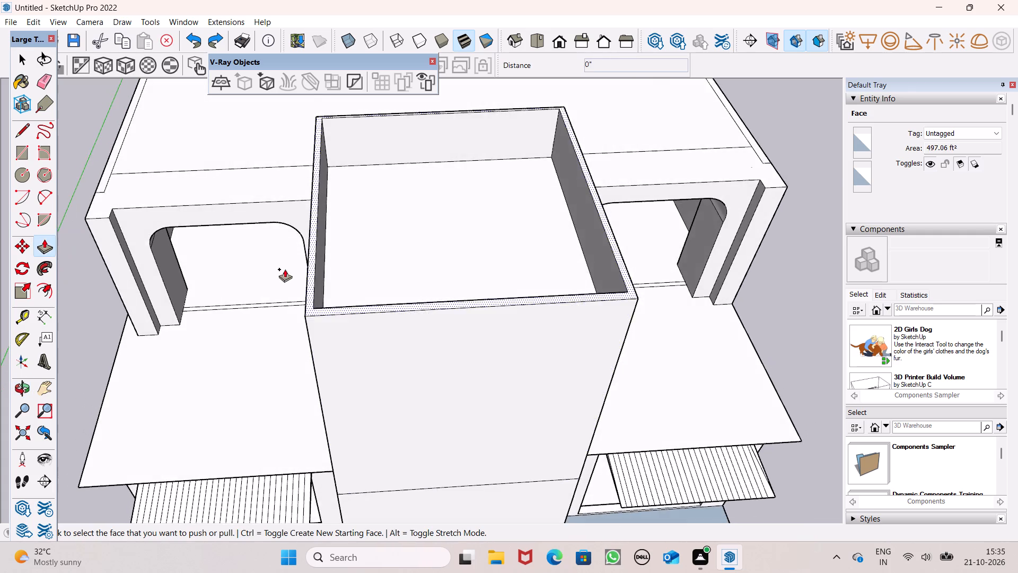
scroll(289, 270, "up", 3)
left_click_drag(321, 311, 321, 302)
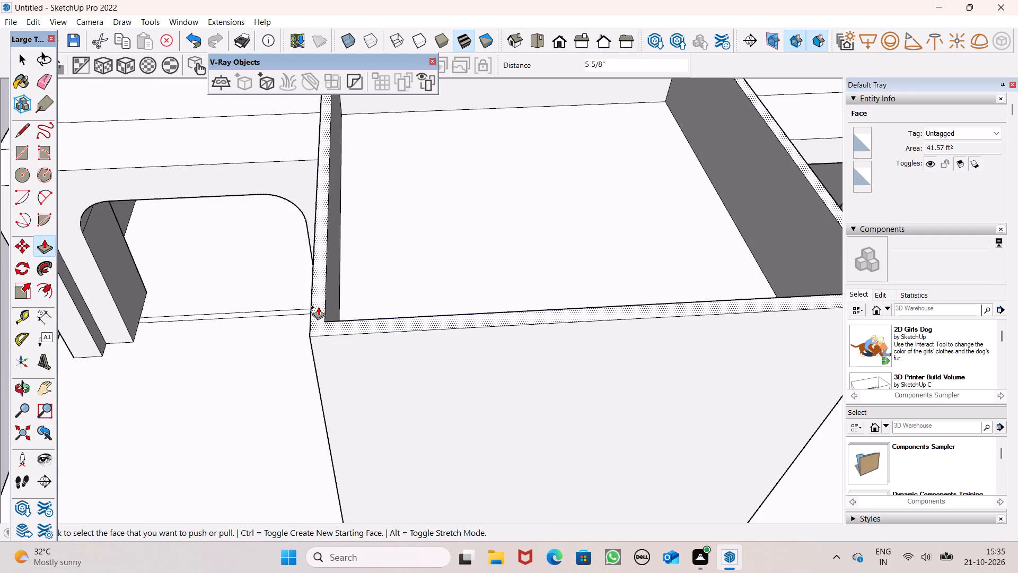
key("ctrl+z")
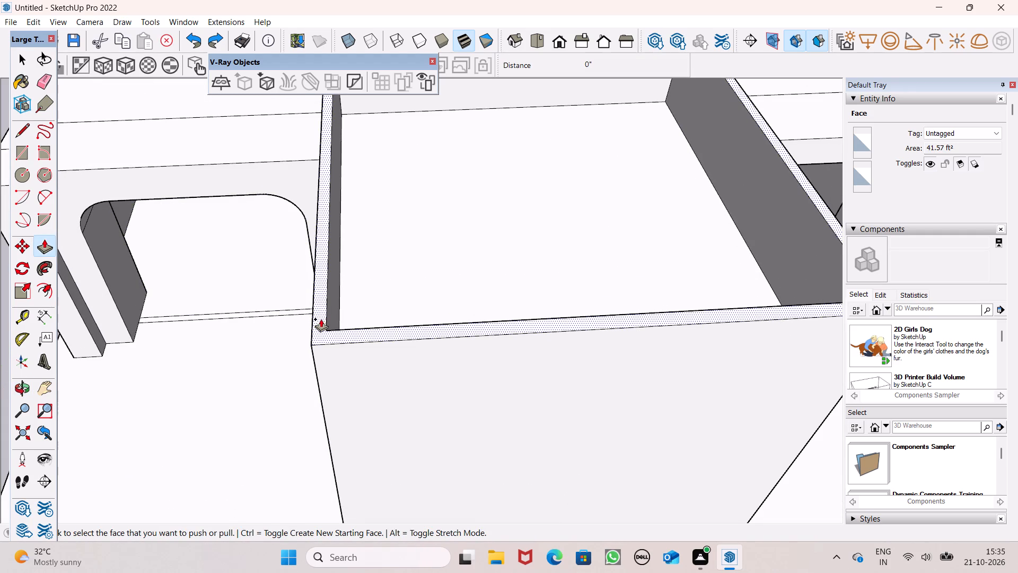
Raise the rim around the open top of the central bay by 1'5" with Push/Pull.
left_click_drag(320, 317, 310, 276)
key("1")
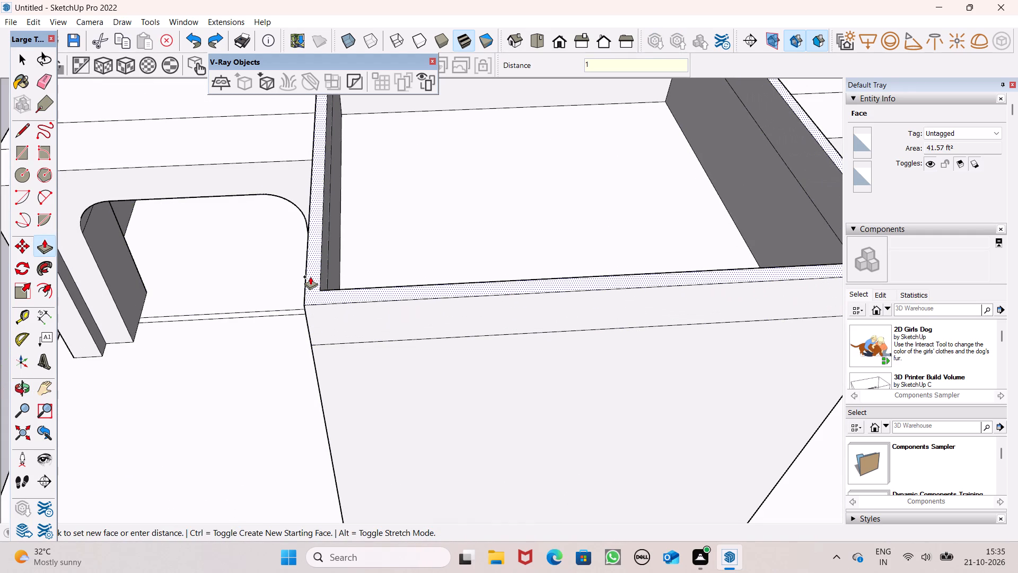
left_click_drag(310, 276, 310, 276)
key("apostrophe")
key("5")
key("shift+quotedbl")
key("Return")
middle_click_drag(373, 310, 377, 242)
scroll(377, 242, "up", 1)
key("space")
Examine the central bay's raised rim and open top from the front and from above.
scroll(361, 271, "down", 6)
middle_click_drag(368, 265, 366, 265)
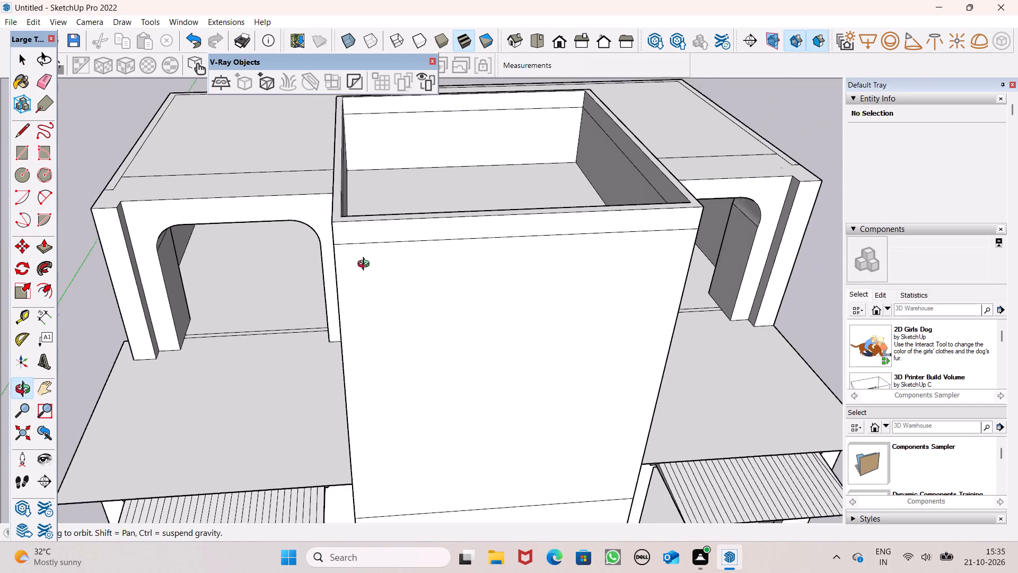
middle_click_drag(366, 265, 332, 231)
scroll(334, 226, "down", 6)
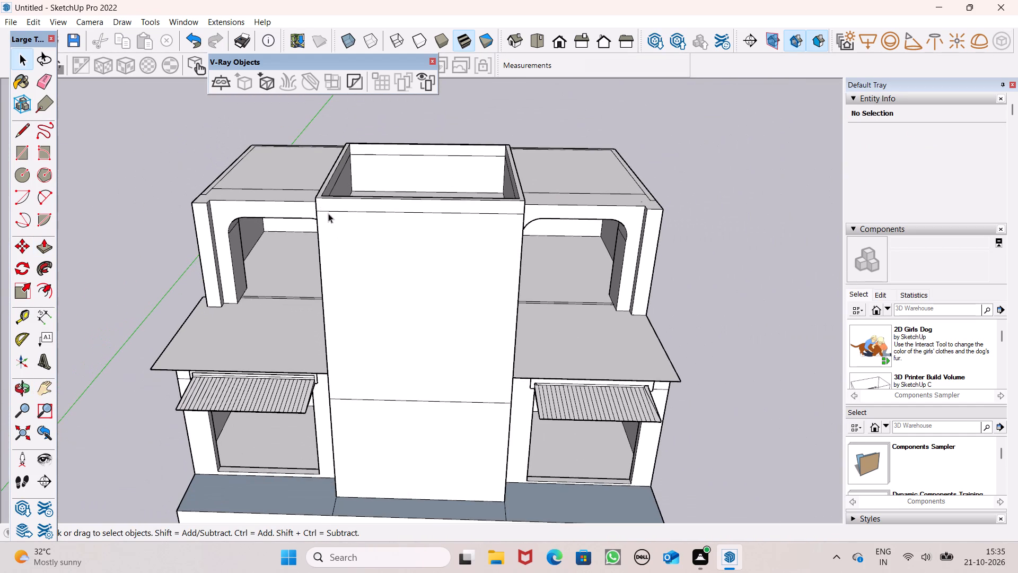
scroll(334, 196, "up", 9)
scroll(343, 181, "down", 5)
middle_click_drag(344, 182, 353, 186)
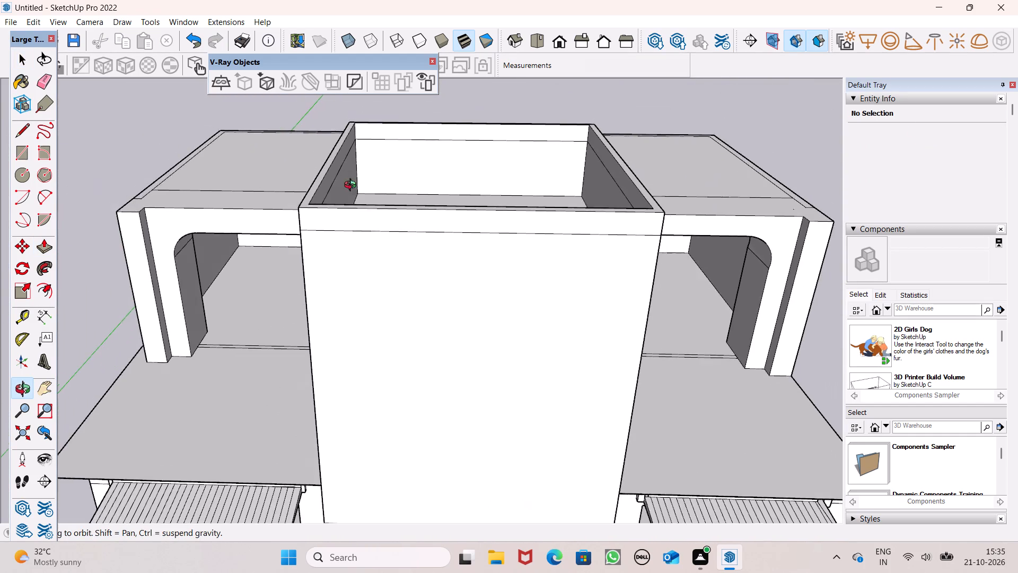
middle_click_drag(353, 186, 347, 213)
scroll(347, 213, "up", 1)
scroll(347, 213, "down", 5)
scroll(379, 175, "up", 2)
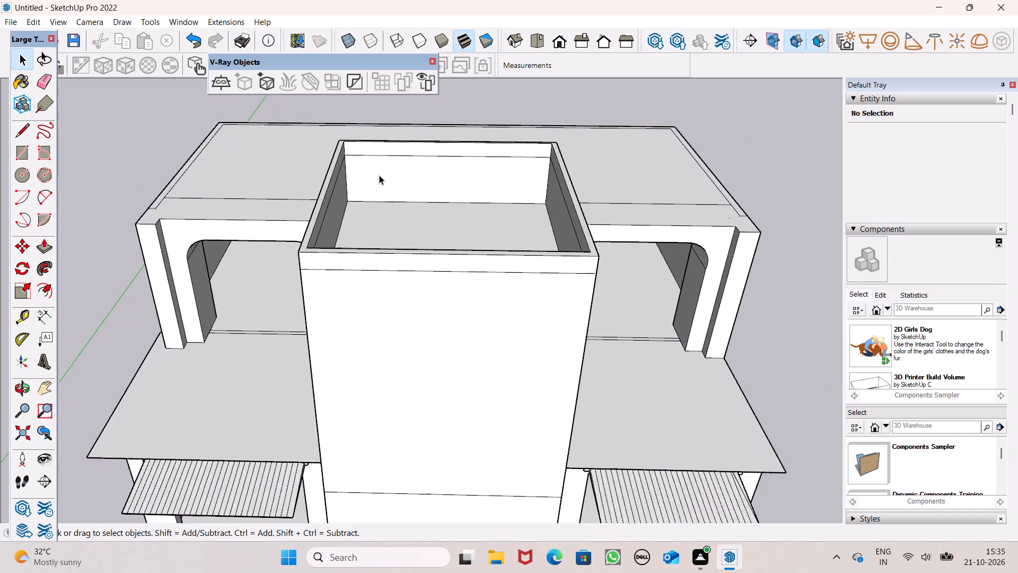
scroll(379, 175, "up", 4)
scroll(366, 174, "down", 4)
middle_click_drag(349, 187, 357, 203)
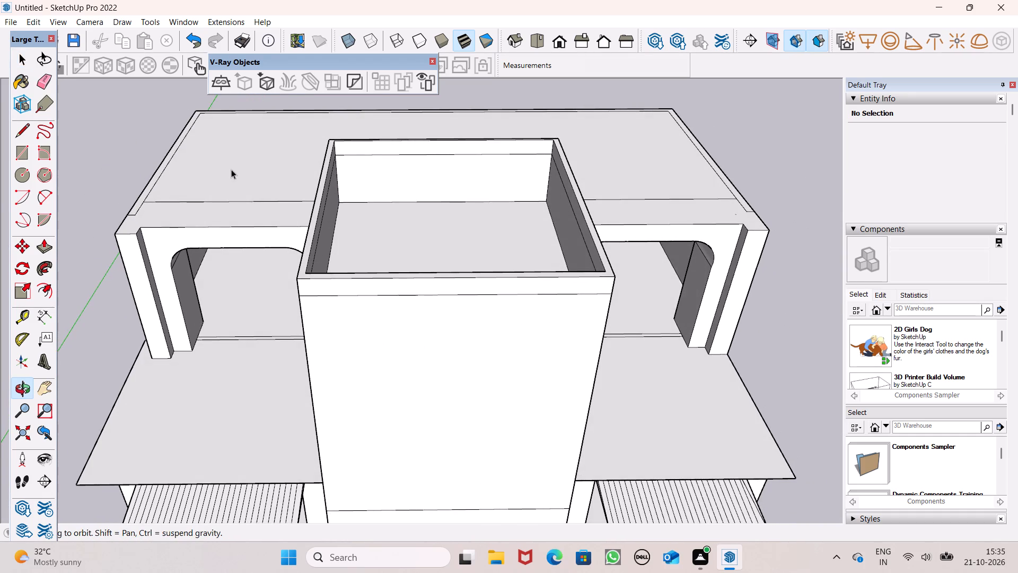
Draw a short line along the inner top edge of the rear parapet to cap the raised central bay with a face.
left_click(23, 131)
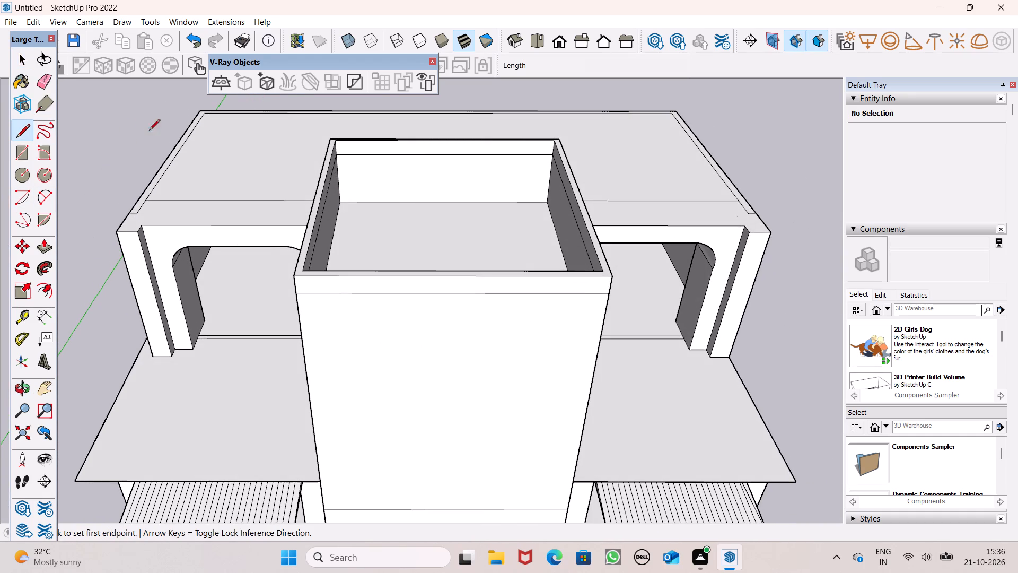
scroll(303, 135, "up", 5)
left_click_drag(366, 144, 370, 150)
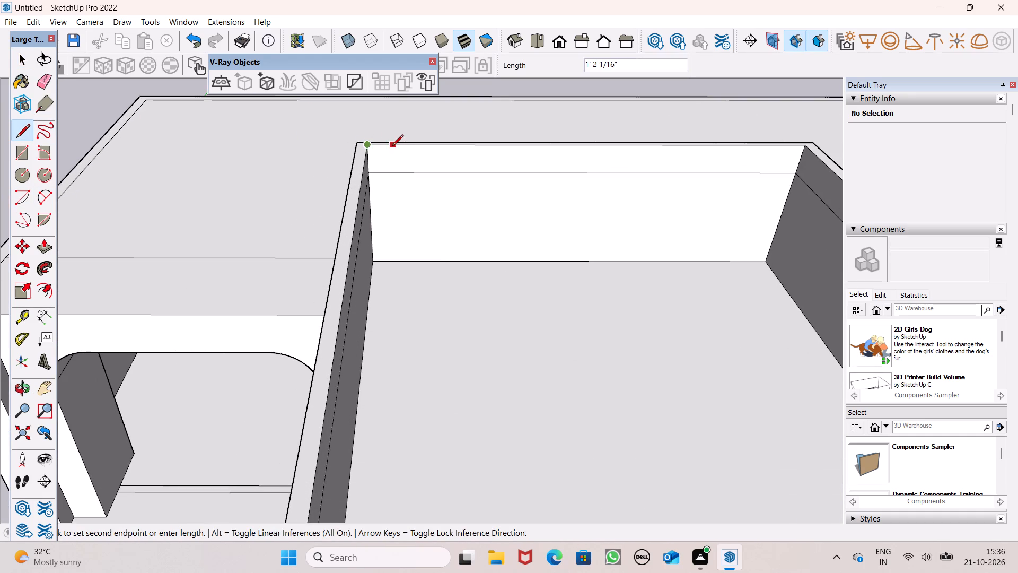
left_click(392, 146)
scroll(337, 146, "down", 9)
middle_click_drag(390, 187, 416, 218)
key("space")
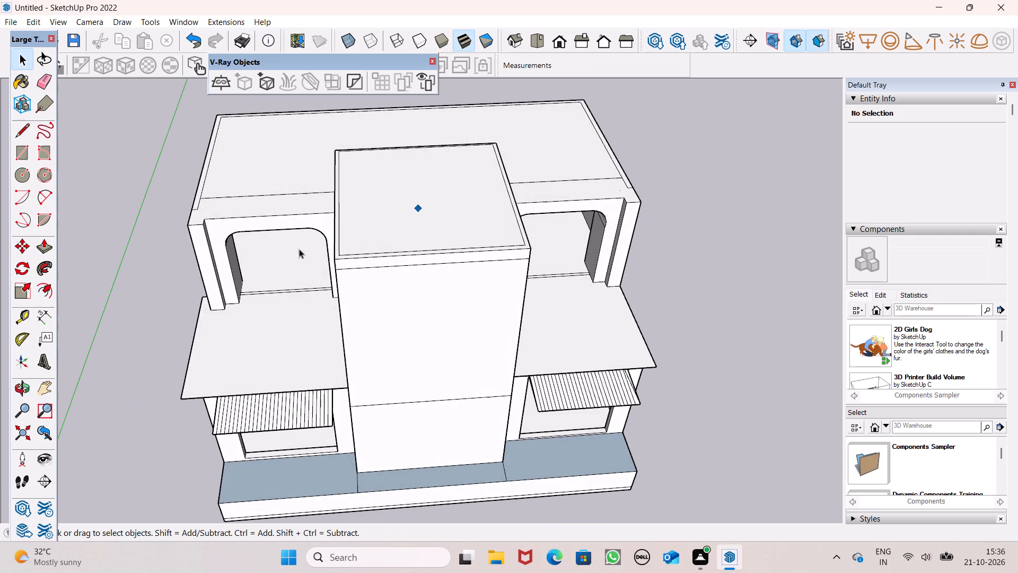
Erase the short vertical seam beside the front corner on one side of the central bay's raised band.
scroll(328, 258, "up", 5)
middle_click_drag(367, 283, 454, 237)
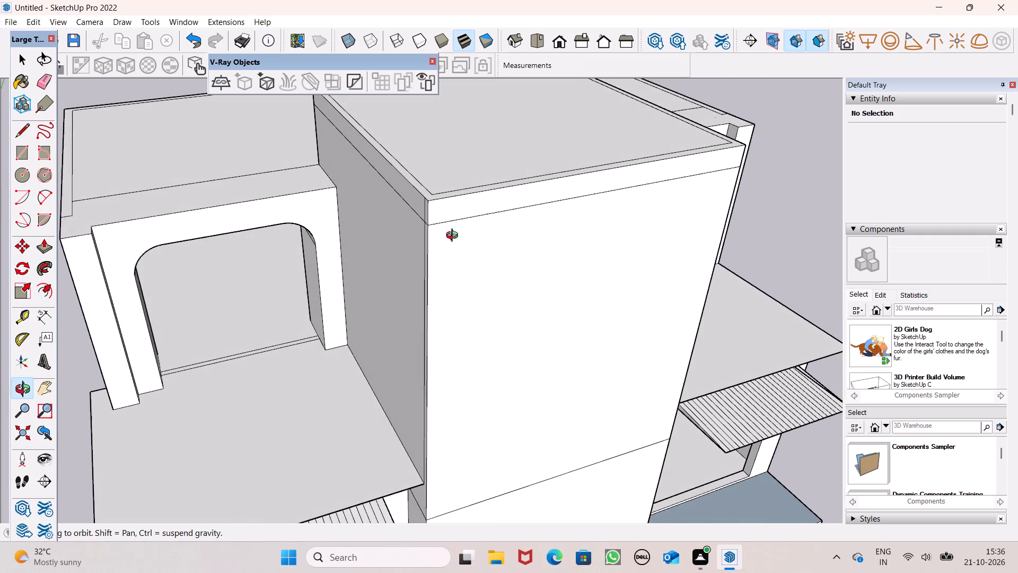
middle_click_drag(454, 237, 455, 242)
scroll(449, 238, "up", 1)
middle_click_drag(448, 237, 499, 198)
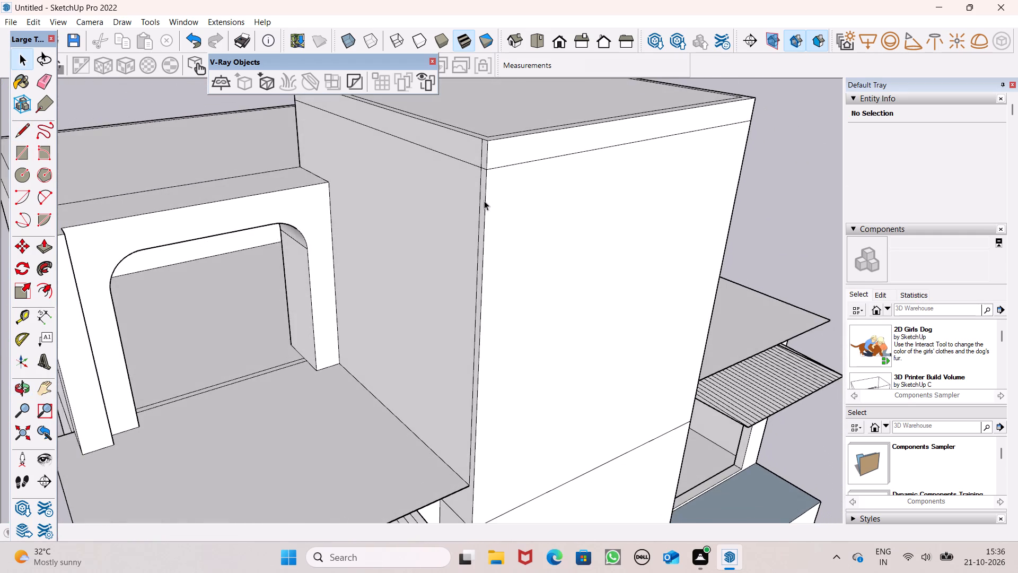
scroll(482, 202, "down", 4)
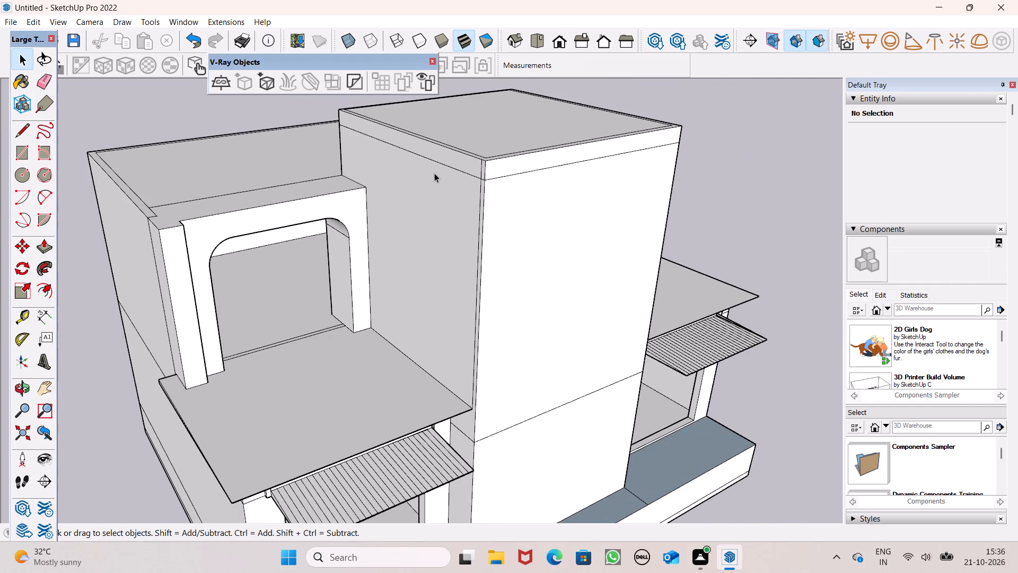
scroll(434, 172, "up", 6)
middle_click_drag(511, 162, 546, 154)
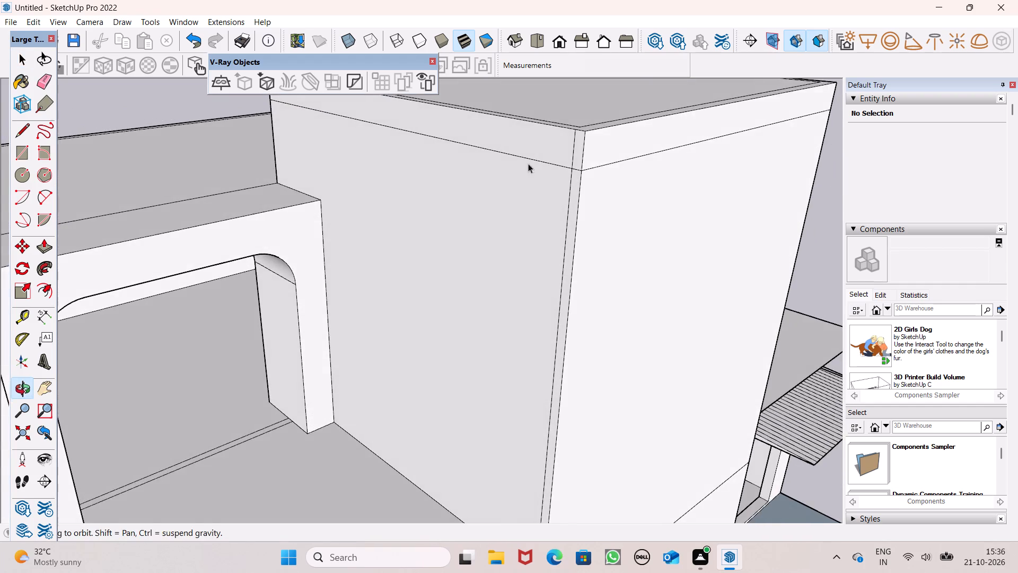
scroll(519, 172, "down", 3)
middle_click_drag(525, 172, 524, 218)
scroll(524, 218, "up", 1)
left_click(50, 81)
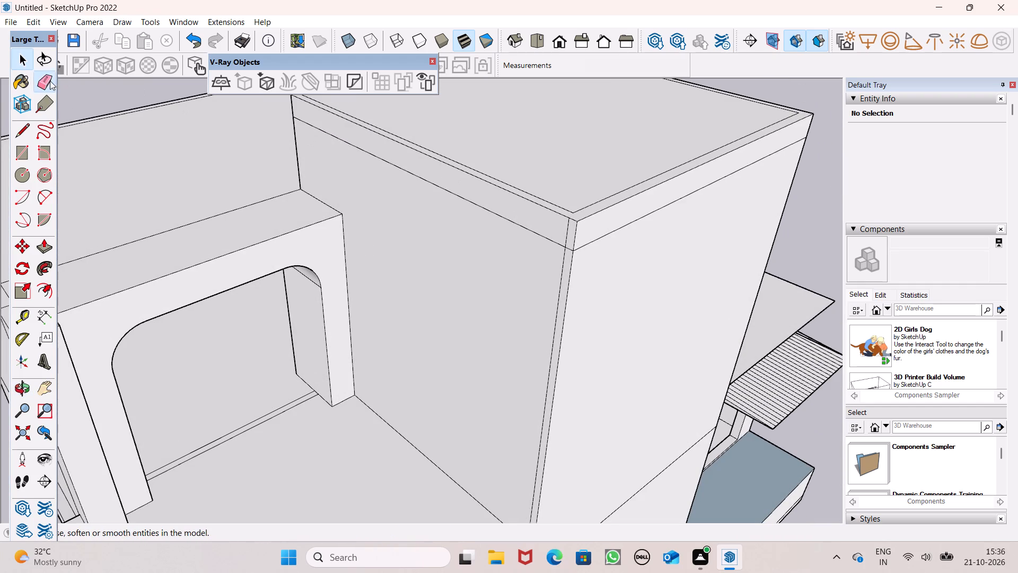
scroll(506, 212, "up", 4)
left_click_drag(598, 241, 591, 239)
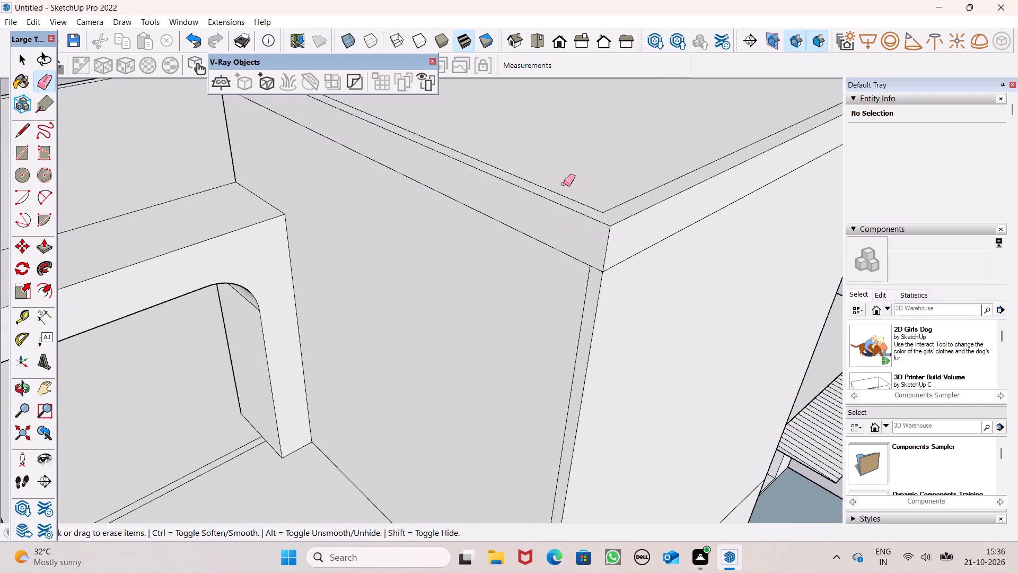
Erase the matching vertical seam beside the front corner on the opposite side of the central bay's raised band.
scroll(549, 169, "down", 6)
middle_click_drag(574, 210, 115, 176)
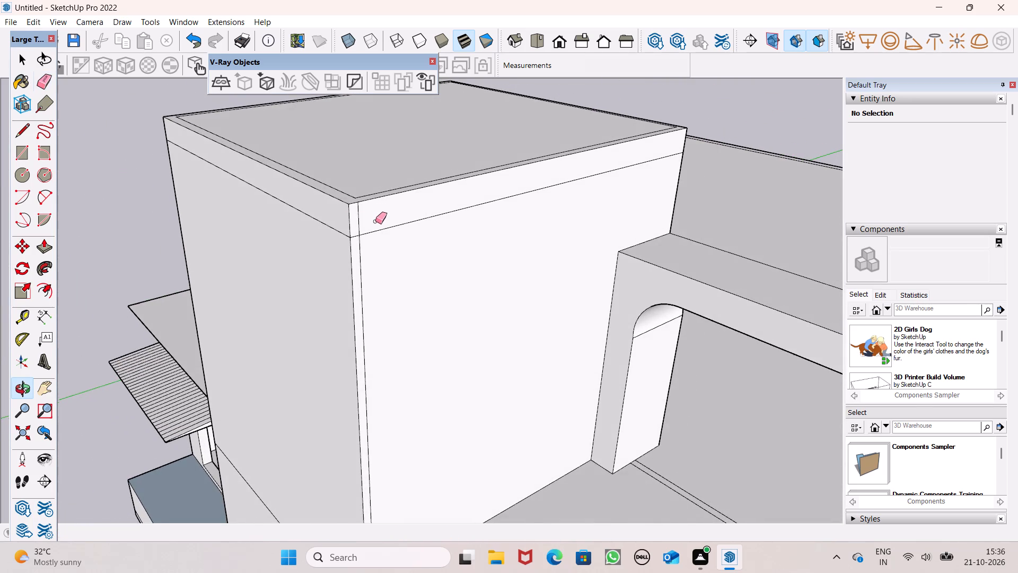
scroll(375, 222, "up", 4)
left_click_drag(361, 222, 349, 225)
scroll(393, 205, "down", 6)
middle_click_drag(313, 240, 661, 228)
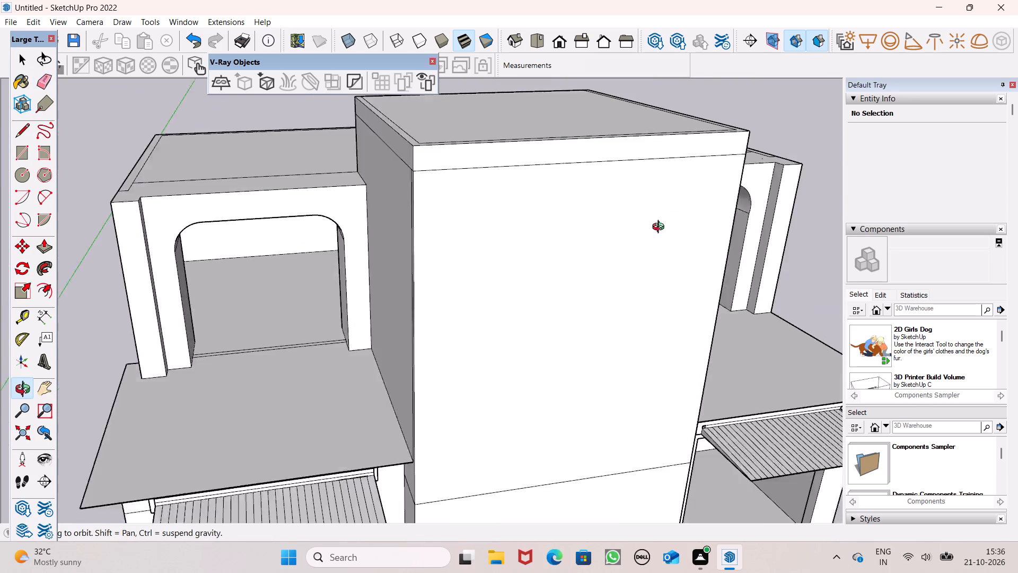
middle_click_drag(661, 228, 663, 228)
scroll(663, 228, "up", 1)
scroll(516, 214, "down", 5)
key("space")
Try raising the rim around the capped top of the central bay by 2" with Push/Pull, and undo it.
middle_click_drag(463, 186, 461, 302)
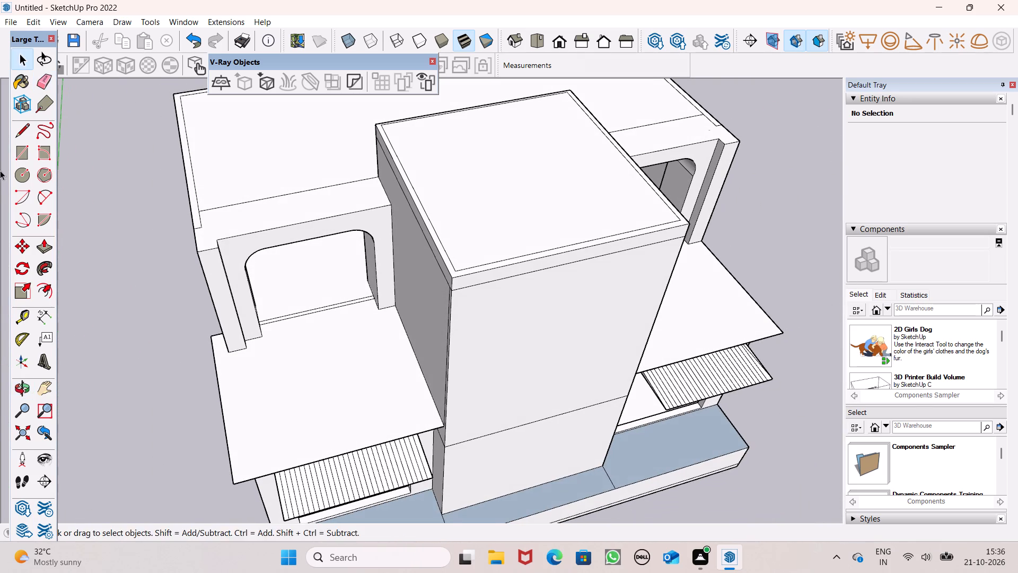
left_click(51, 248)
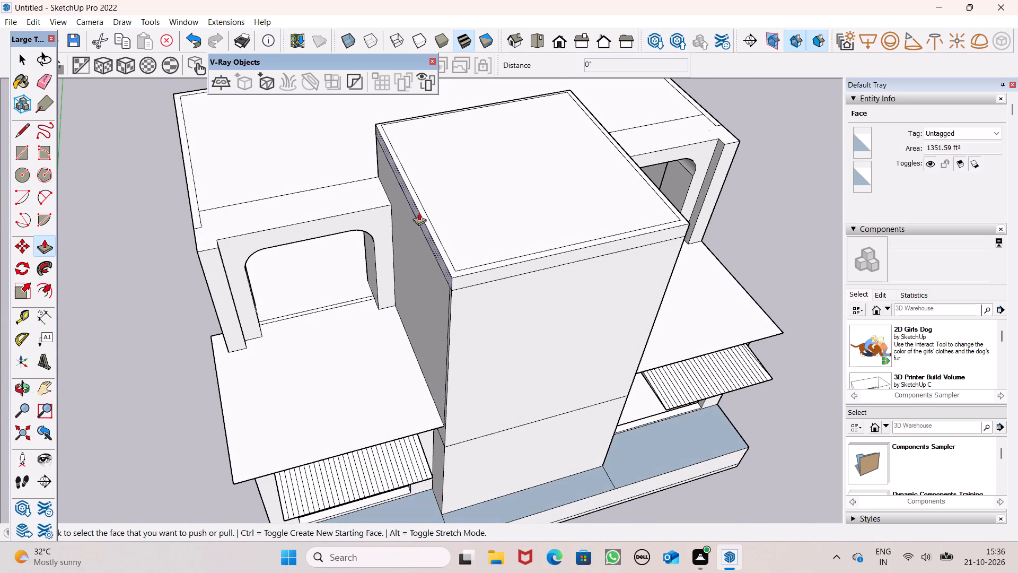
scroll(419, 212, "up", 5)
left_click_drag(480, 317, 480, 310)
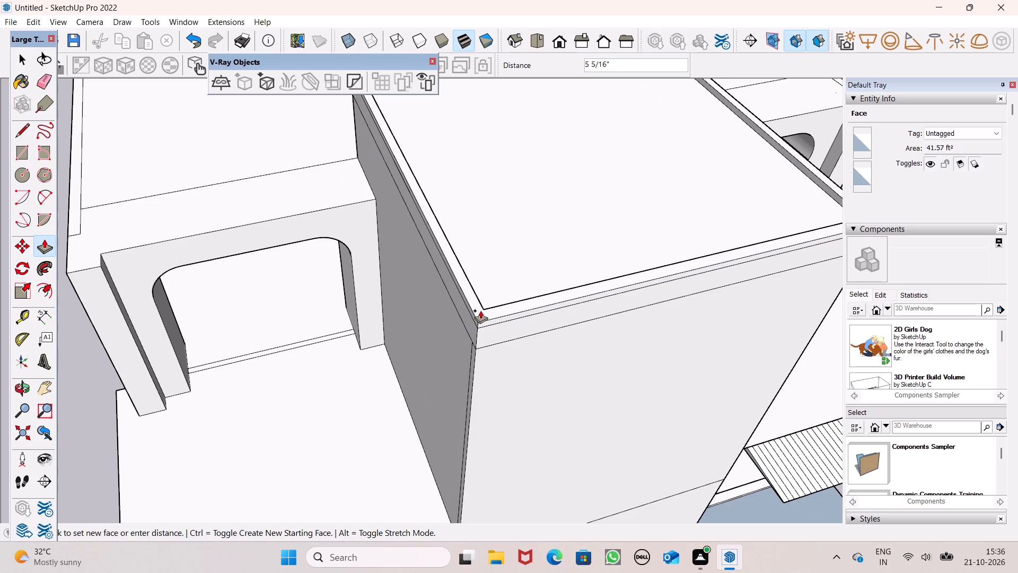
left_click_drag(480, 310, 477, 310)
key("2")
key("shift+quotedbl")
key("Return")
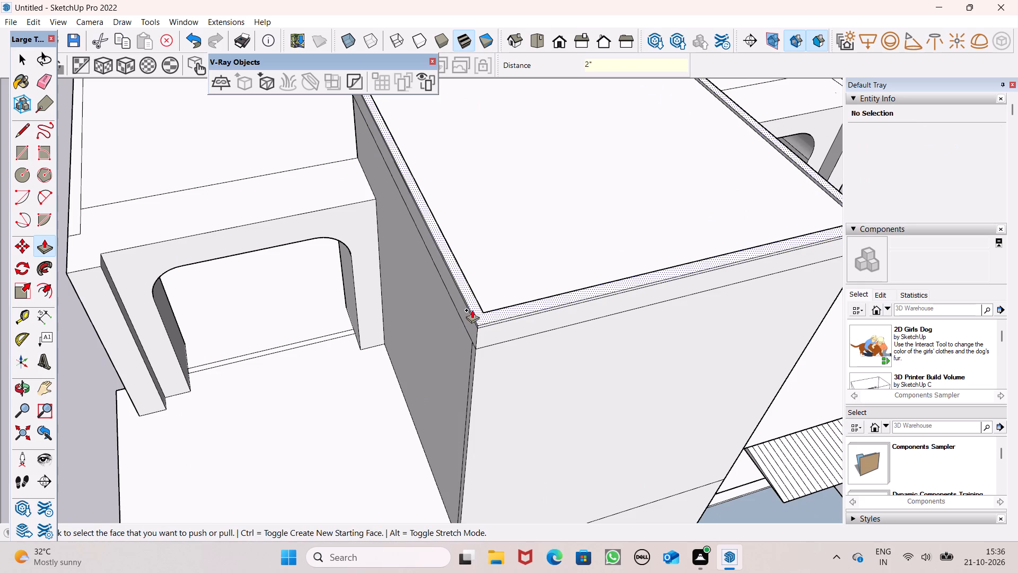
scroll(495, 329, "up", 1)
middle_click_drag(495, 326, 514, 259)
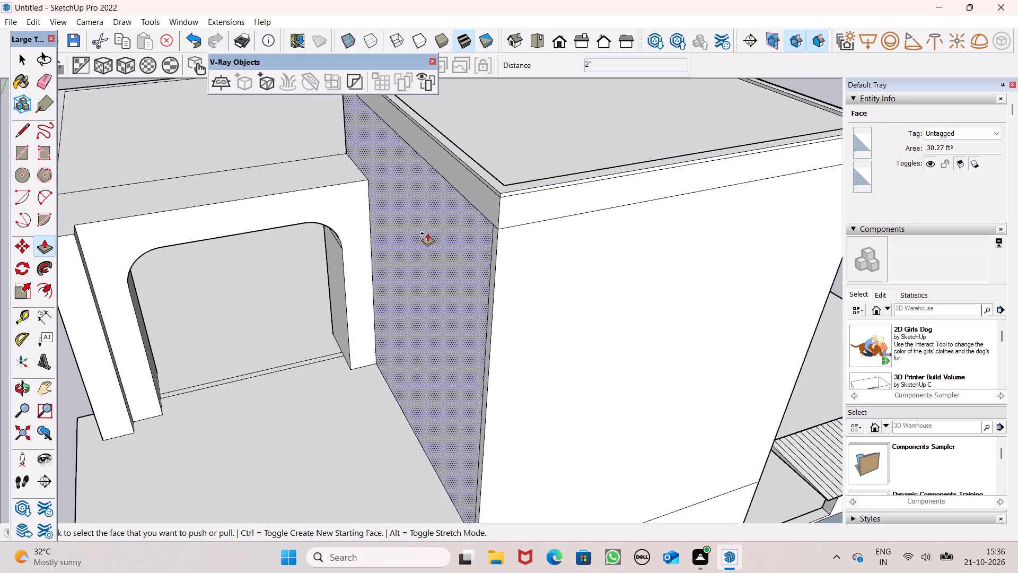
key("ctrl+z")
Pull one side face of the central bay's top band slightly outward to overhang the side wall.
middle_click_drag(508, 198, 523, 188)
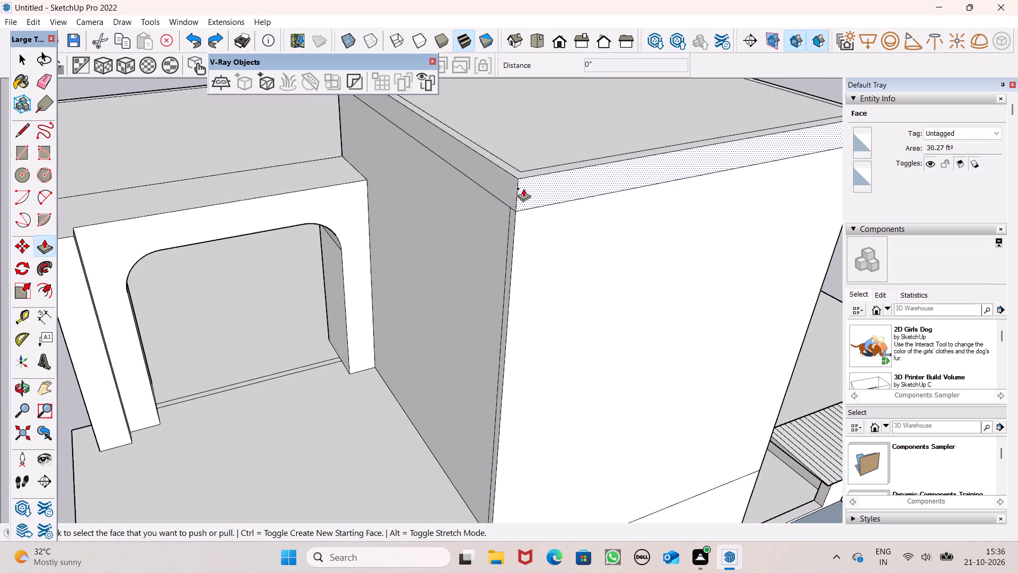
left_click_drag(511, 189, 503, 192)
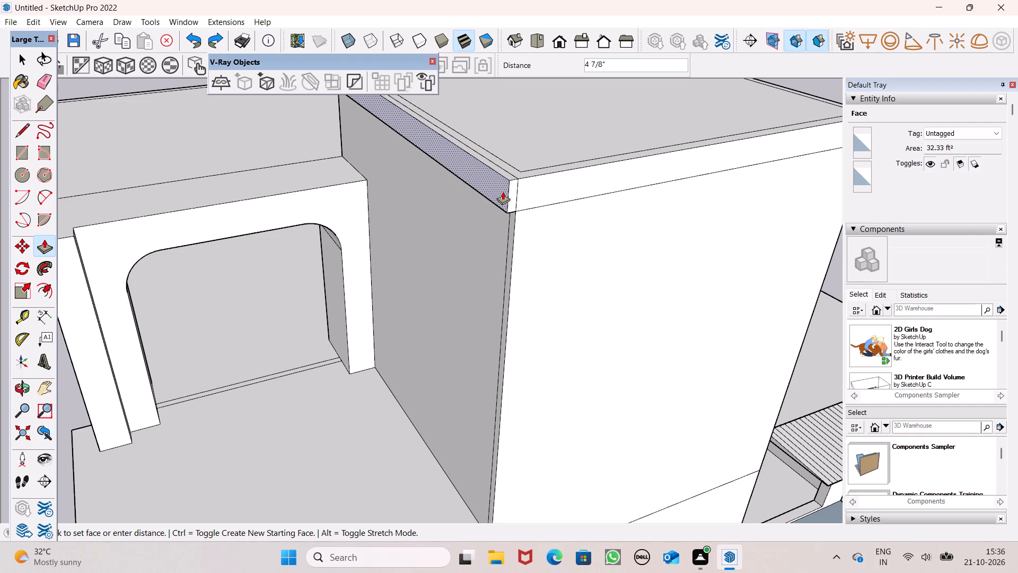
left_click_drag(503, 192, 498, 192)
Pull the front face of the central bay's top band forward about 2' to overhang the front wall.
scroll(433, 180, "down", 5)
middle_click_drag(507, 188, 499, 175)
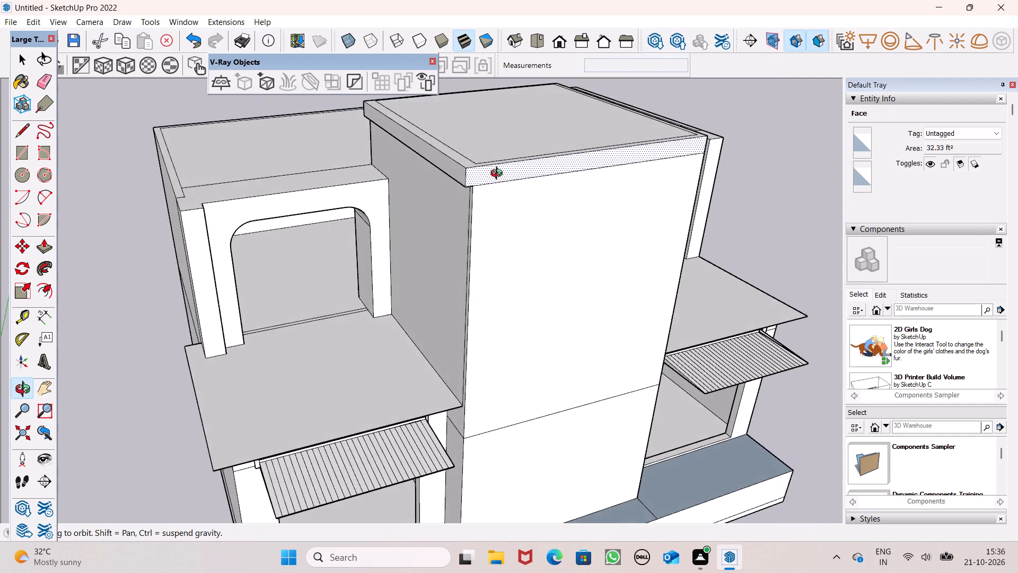
middle_click_drag(499, 175, 461, 176)
left_click_drag(473, 179, 479, 194)
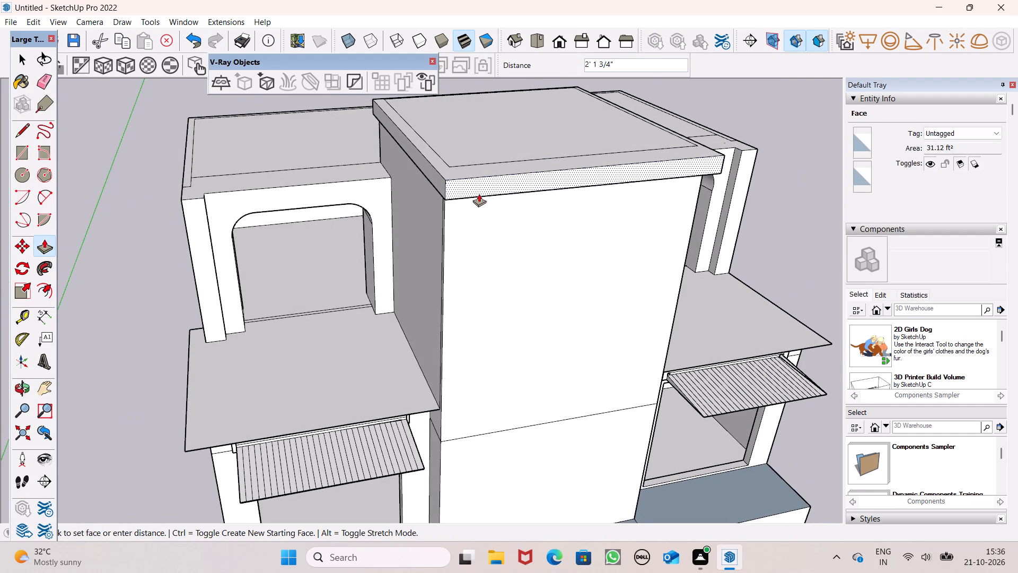
left_click_drag(479, 194, 479, 194)
scroll(454, 178, "down", 3)
middle_click_drag(530, 183, 414, 153)
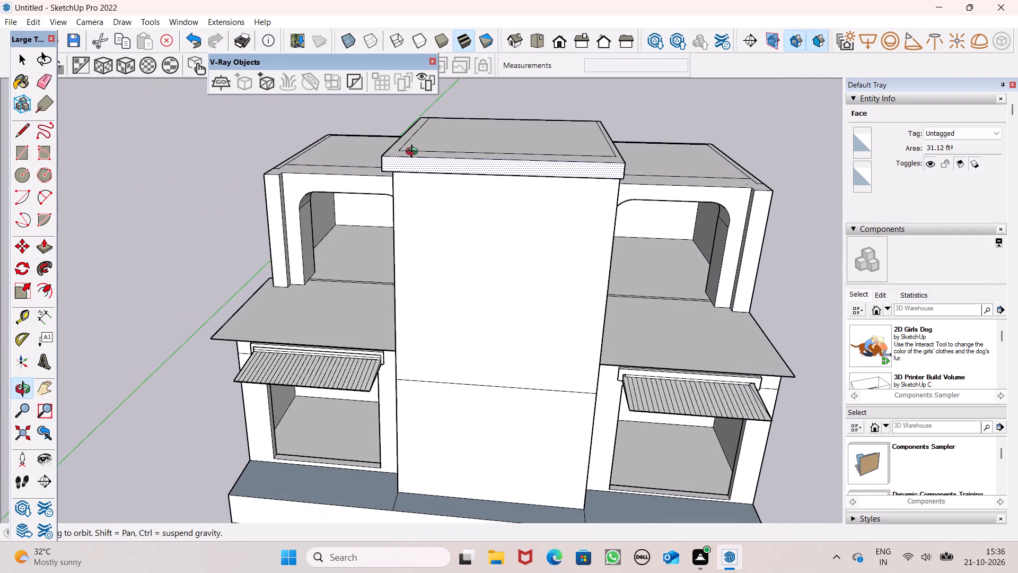
middle_click_drag(414, 153, 170, 159)
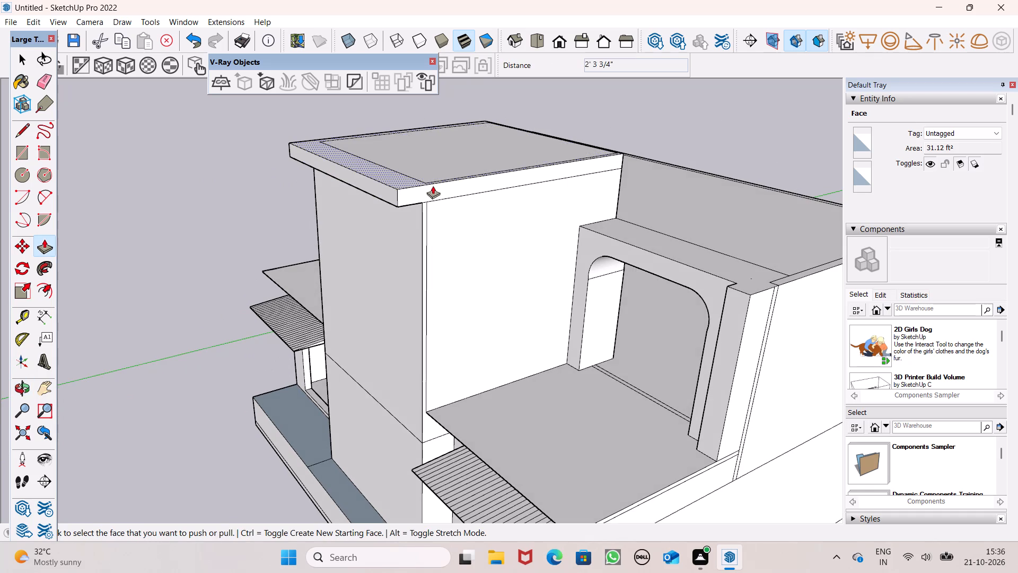
Pull the top band's right side face, as seen from the front, outward about 2' to overhang the side wall.
left_click_drag(433, 187, 445, 197)
scroll(413, 187, "down", 2)
middle_click_drag(410, 210, 525, 70)
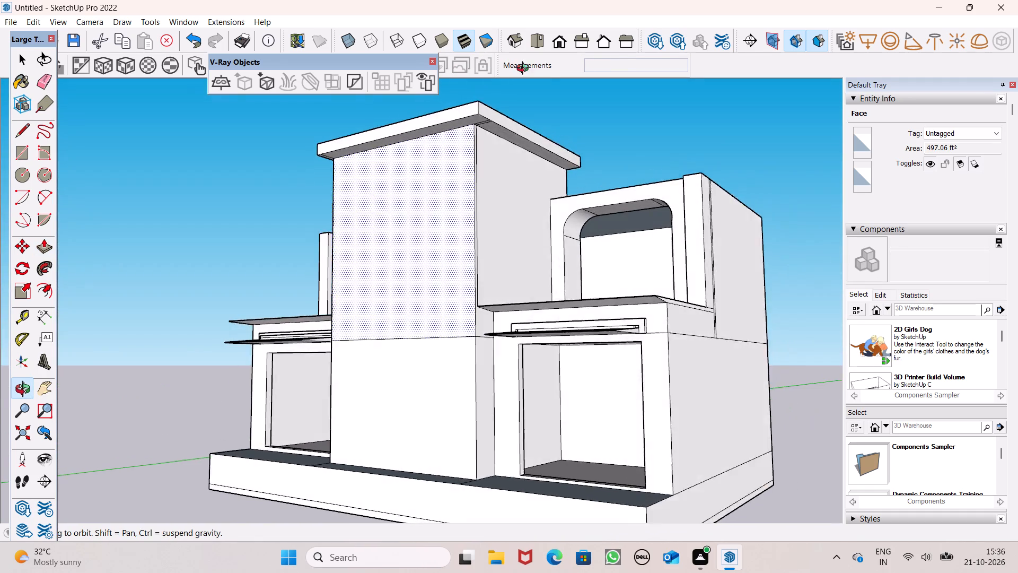
middle_click_drag(525, 70, 554, 79)
Push the top band's right side face back inward about 7" to reduce its overhang.
scroll(501, 108, "up", 6)
middle_click_drag(503, 123, 780, 0)
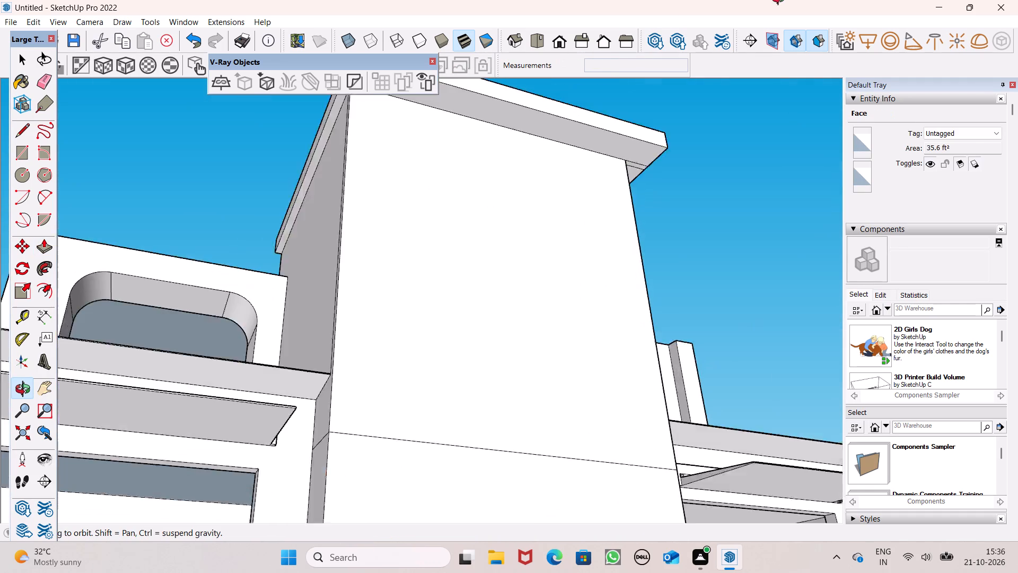
middle_click_drag(780, 0, 495, 125)
scroll(510, 147, "up", 4)
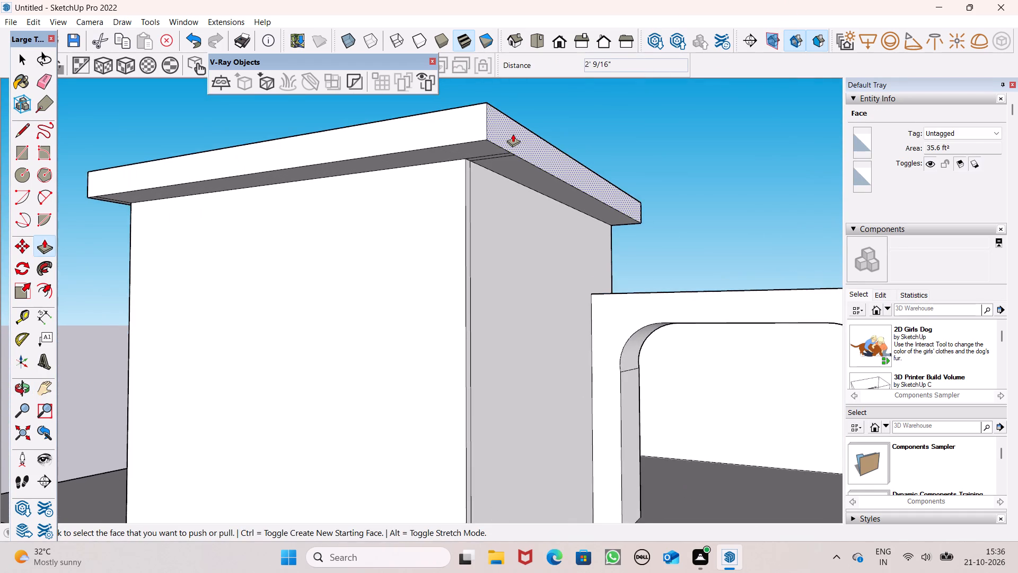
left_click_drag(513, 134, 498, 136)
scroll(522, 143, "down", 3)
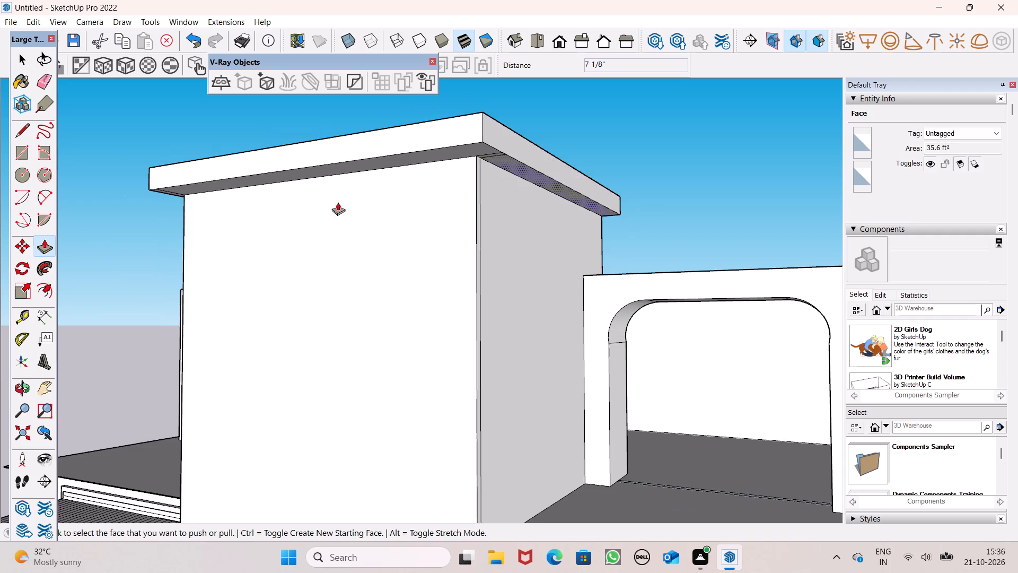
Pull the top band's left side face outward about 5" with Push/Pull.
middle_click_drag(338, 202, 679, 146)
left_click_drag(492, 94, 486, 94)
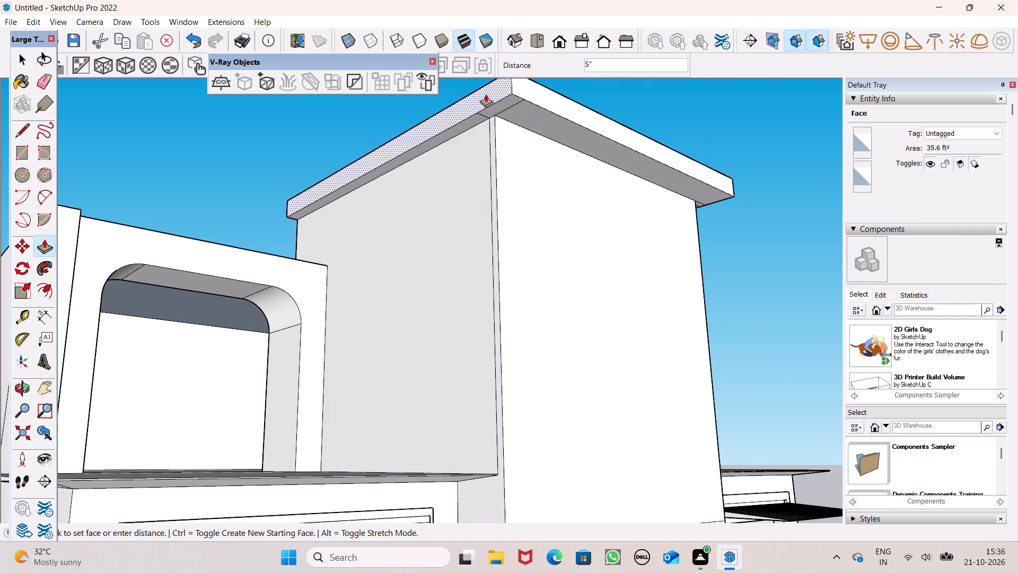
left_click_drag(486, 94, 485, 94)
Erase the seam edges on the underside of the top band's overhang at the left front corner.
left_click(48, 76)
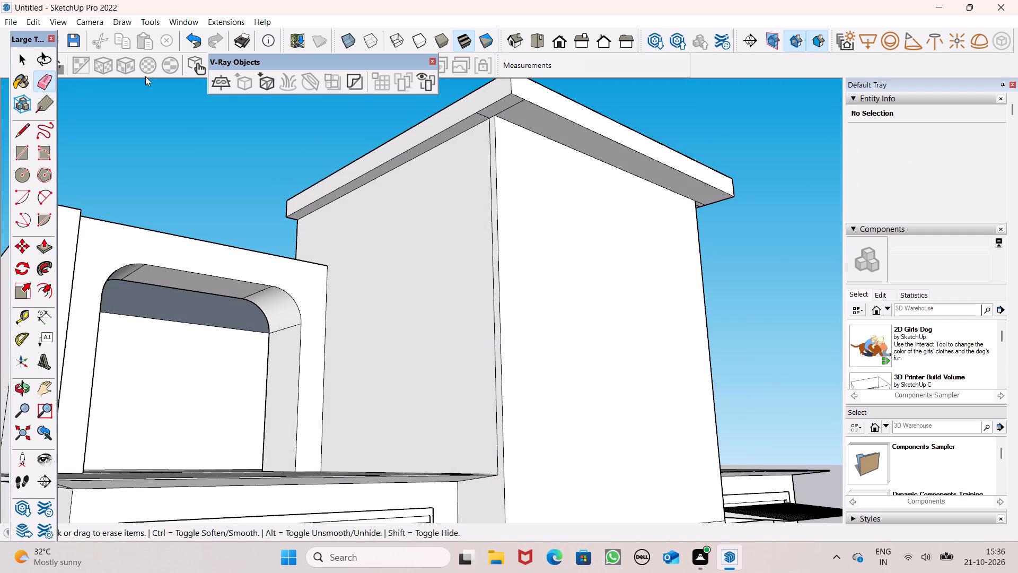
scroll(520, 108, "up", 7)
left_click_drag(493, 100, 481, 105)
left_click_drag(478, 106, 433, 119)
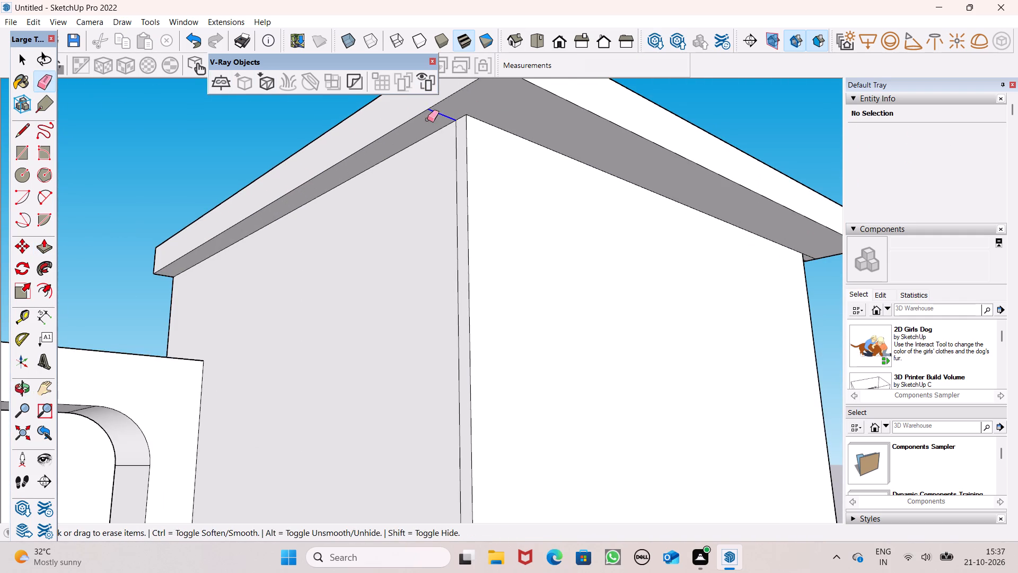
scroll(425, 111, "down", 10)
middle_click_drag(478, 117, 451, 158)
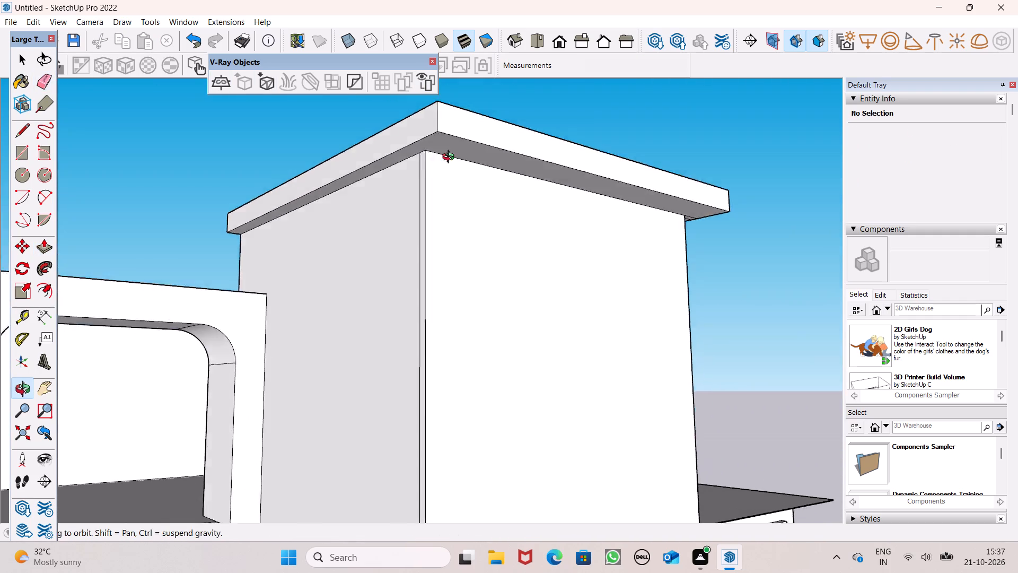
middle_click_drag(451, 158, 411, 187)
Erase the matching seam edges under the top band's overhang at the right front corner.
middle_click_drag(633, 207, 417, 77)
scroll(510, 83, "up", 1)
scroll(471, 176, "down", 5)
scroll(450, 105, "up", 2)
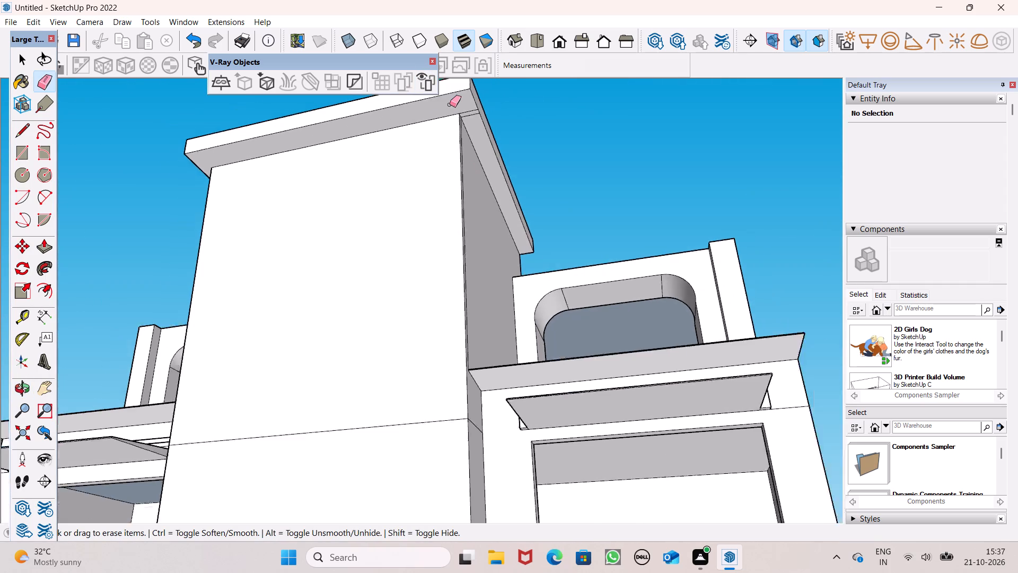
scroll(450, 105, "up", 4)
left_click_drag(475, 110, 490, 125)
scroll(525, 173, "down", 6)
Push the front face of the central bay's top band slightly back toward the front wall.
middle_click_drag(335, 113, 355, 175)
left_click(46, 245)
scroll(346, 167, "up", 6)
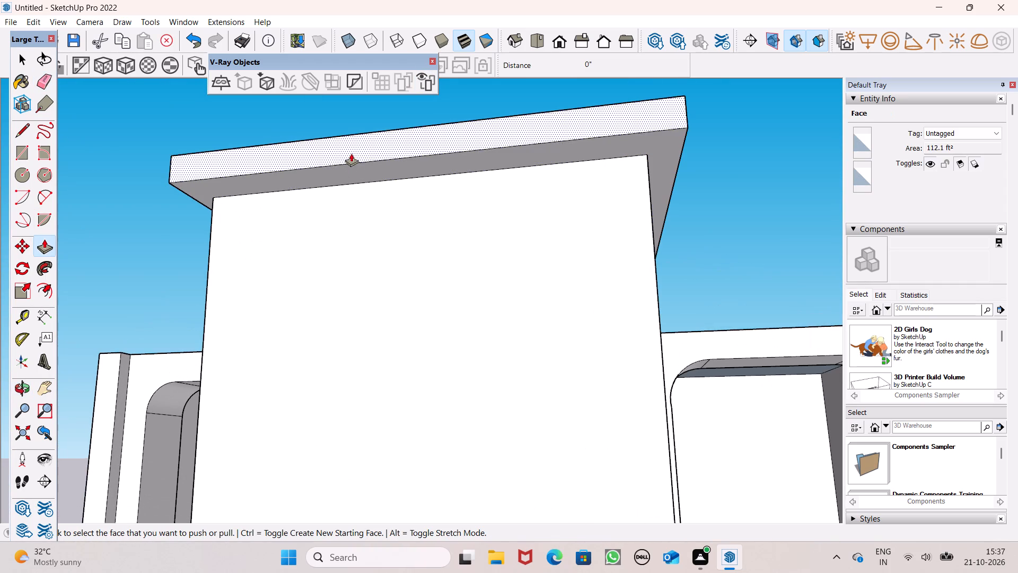
left_click_drag(351, 152, 357, 154)
scroll(355, 126, "down", 3)
middle_click_drag(360, 125, 341, 67)
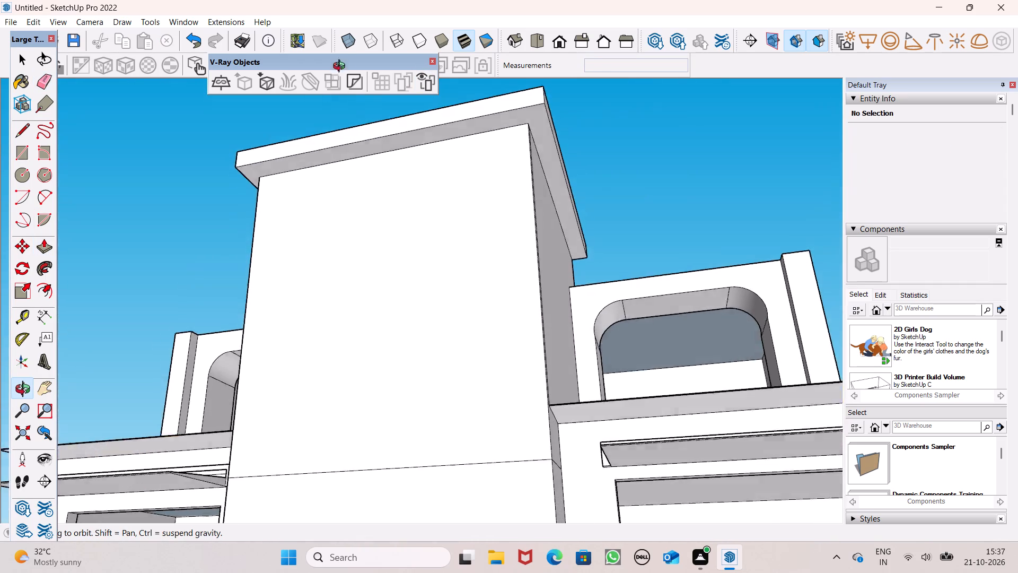
middle_click_drag(341, 67, 413, 220)
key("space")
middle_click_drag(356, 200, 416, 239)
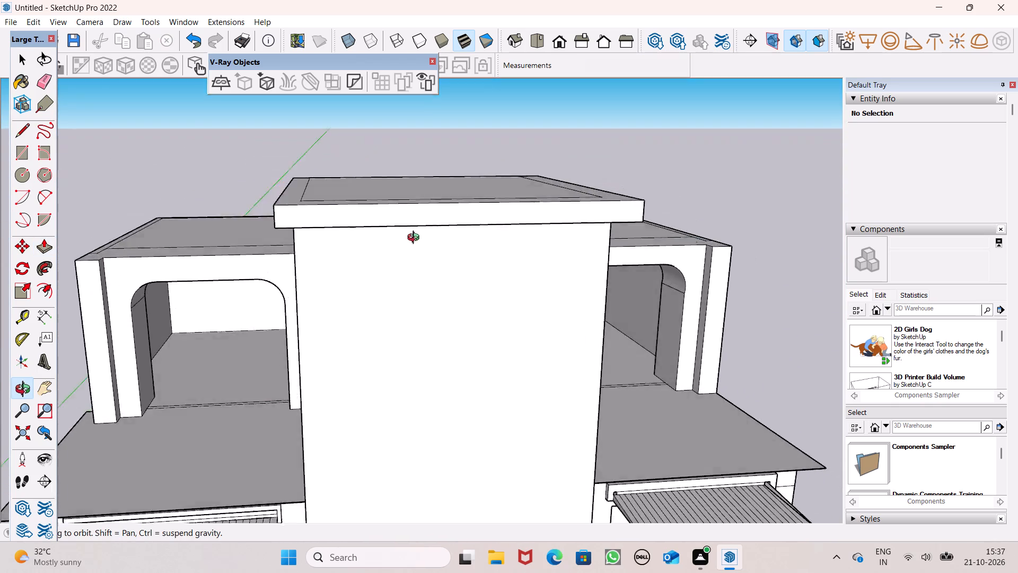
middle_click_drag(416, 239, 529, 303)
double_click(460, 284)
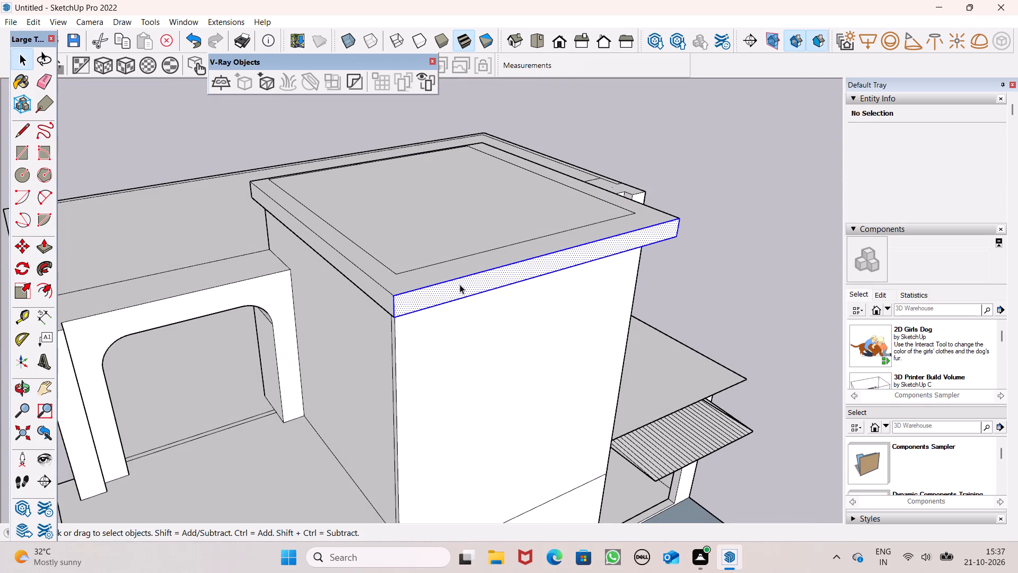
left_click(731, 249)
Raise the rim around the central bay's capped top by 4" with Push/Pull, starting from a new face.
scroll(639, 237, "down", 3)
middle_click_drag(617, 262, 584, 336)
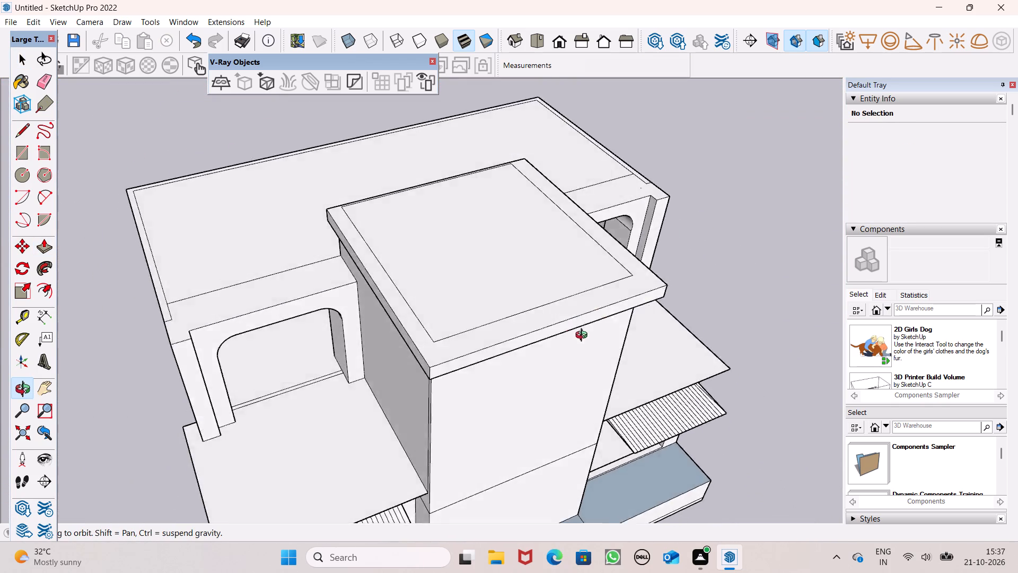
middle_click_drag(584, 336, 371, 331)
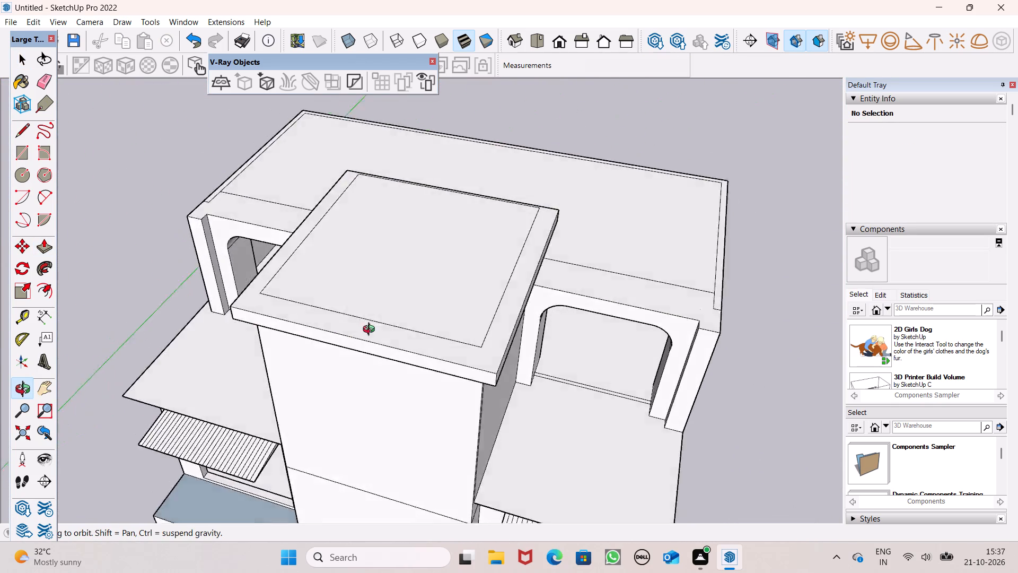
middle_click_drag(371, 331, 432, 318)
scroll(423, 285, "down", 4)
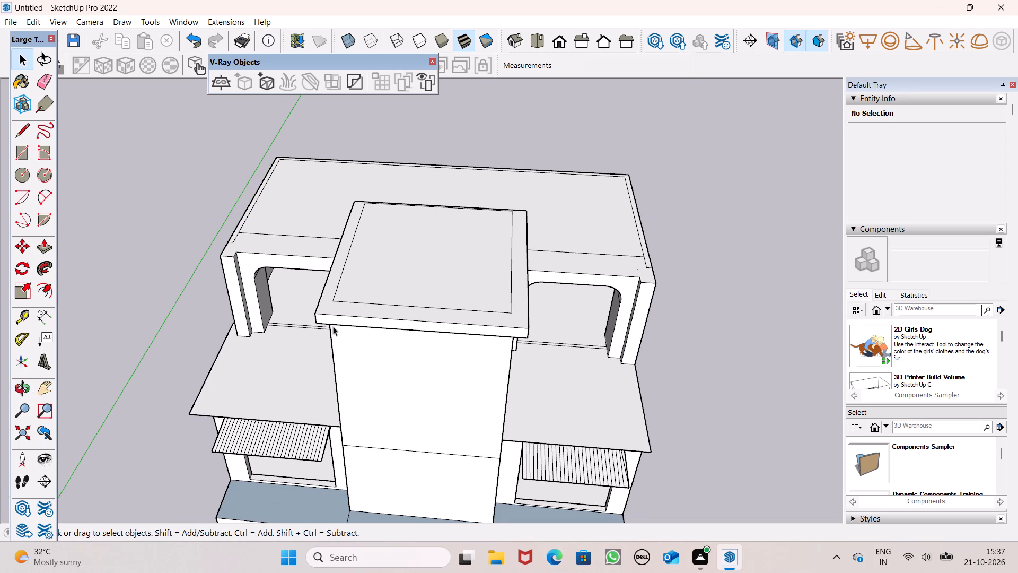
left_click(42, 250)
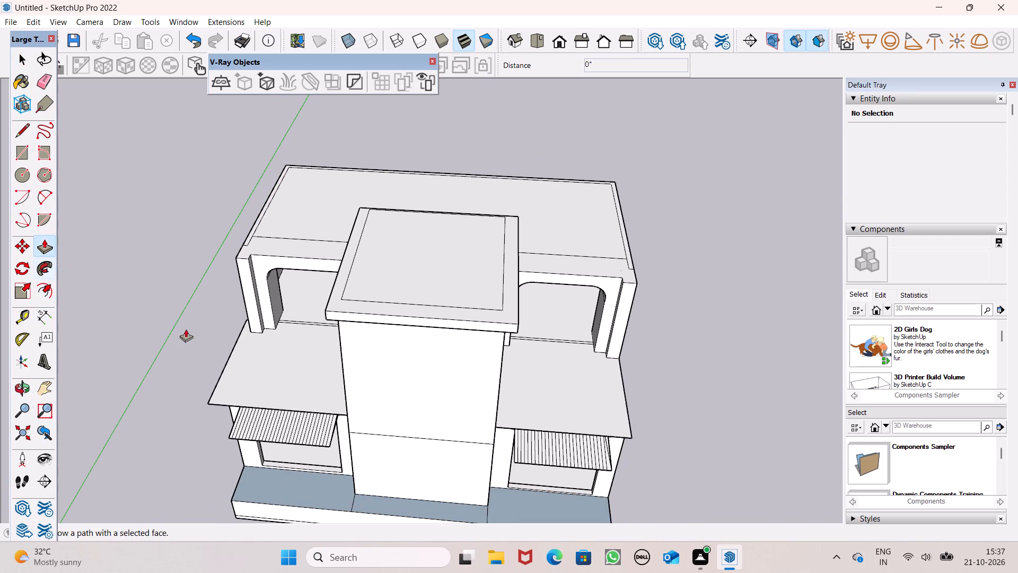
scroll(236, 319, "up", 5)
left_click_drag(398, 295, 398, 294)
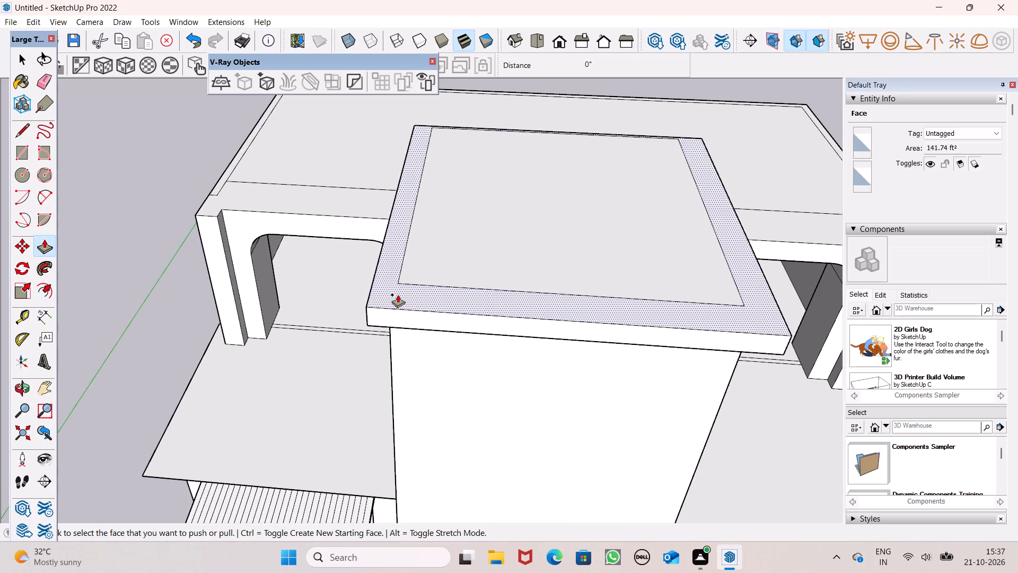
left_click_drag(398, 294, 398, 284)
left_click(398, 283)
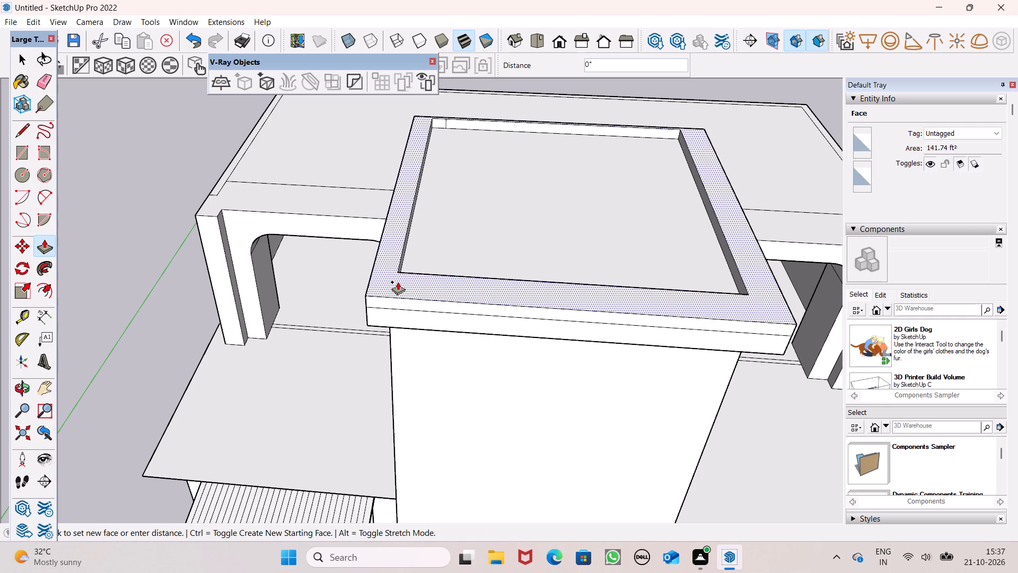
key("4")
key("shift+quotedbl")
key("Return")
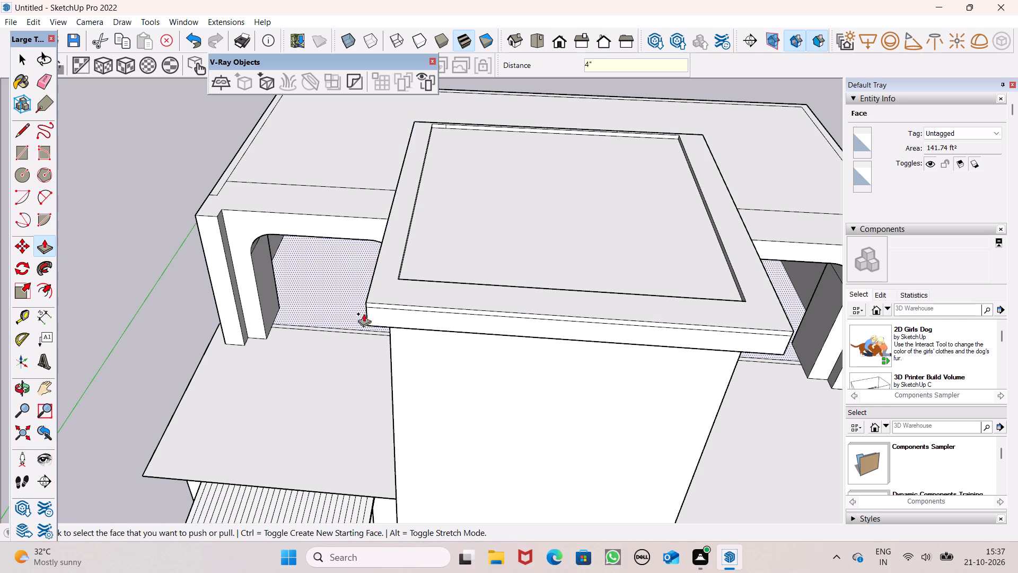
key("space")
Scale the band's front face below the raised rim to 0.35 of its height from the bottom edge, sloping the soffit.
middle_click_drag(411, 351, 433, 278)
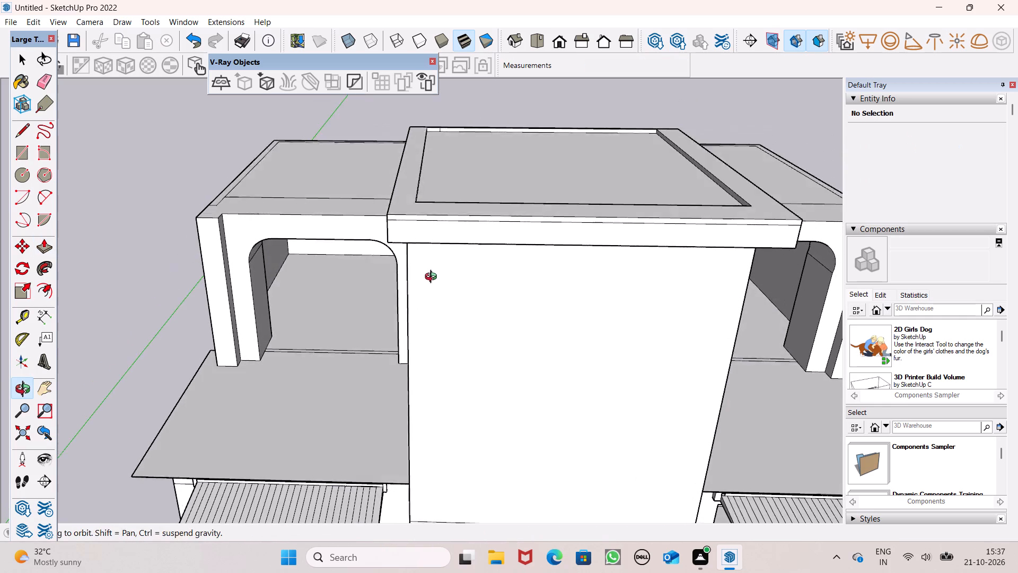
middle_click_drag(433, 278, 436, 272)
double_click(473, 222)
scroll(161, 216, "down", 3)
middle_click_drag(396, 221, 415, 164)
scroll(440, 151, "up", 6)
scroll(460, 136, "down", 3)
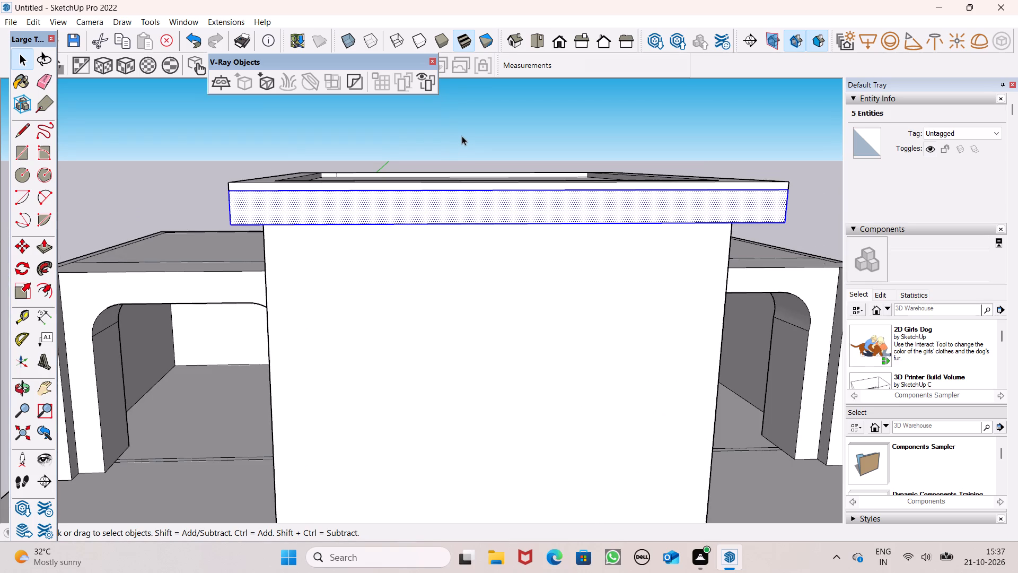
left_click(20, 291)
scroll(506, 197, "up", 4)
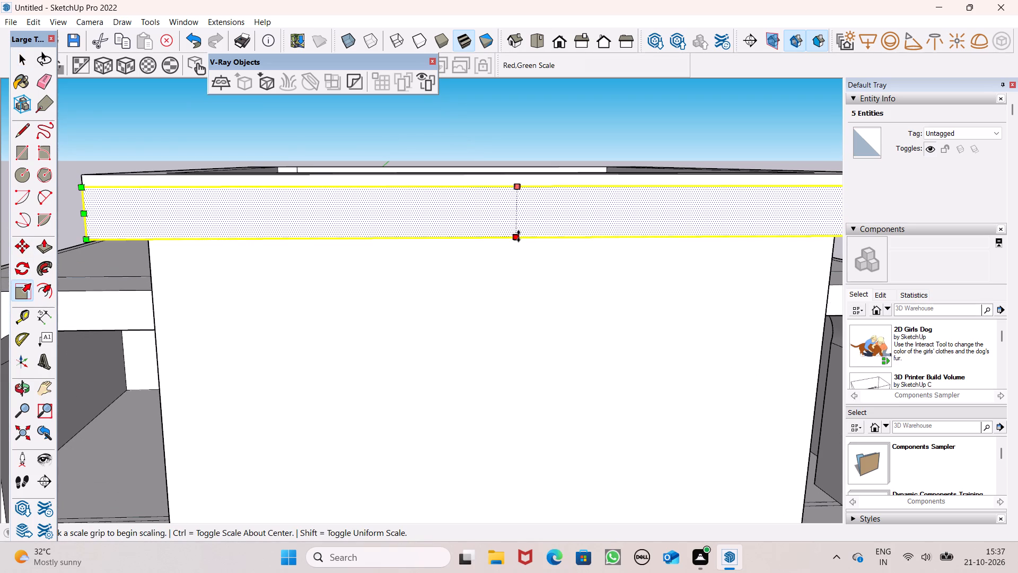
left_click_drag(519, 236, 520, 204)
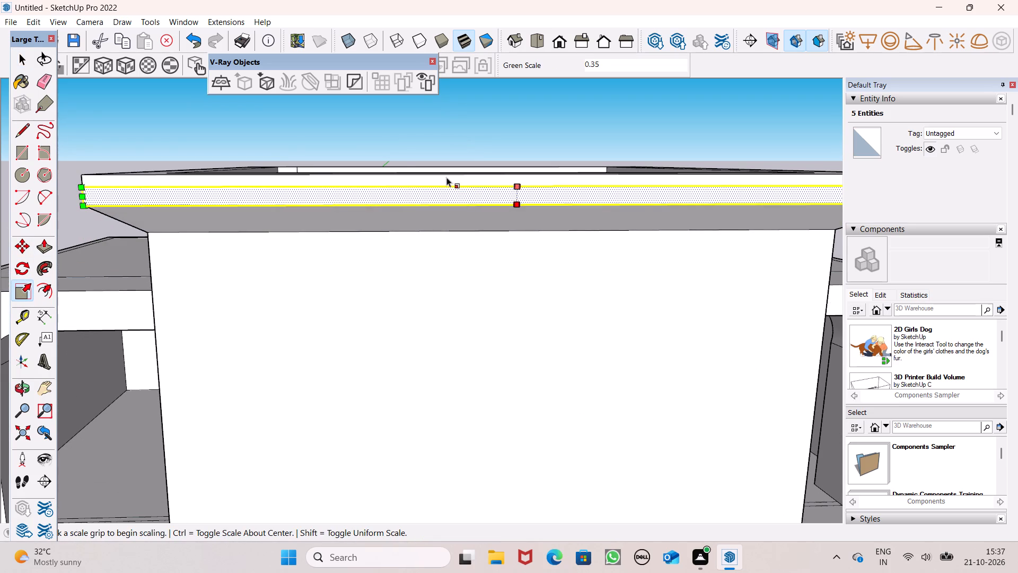
scroll(442, 171, "down", 6)
middle_click_drag(481, 196, 432, 166)
key("space")
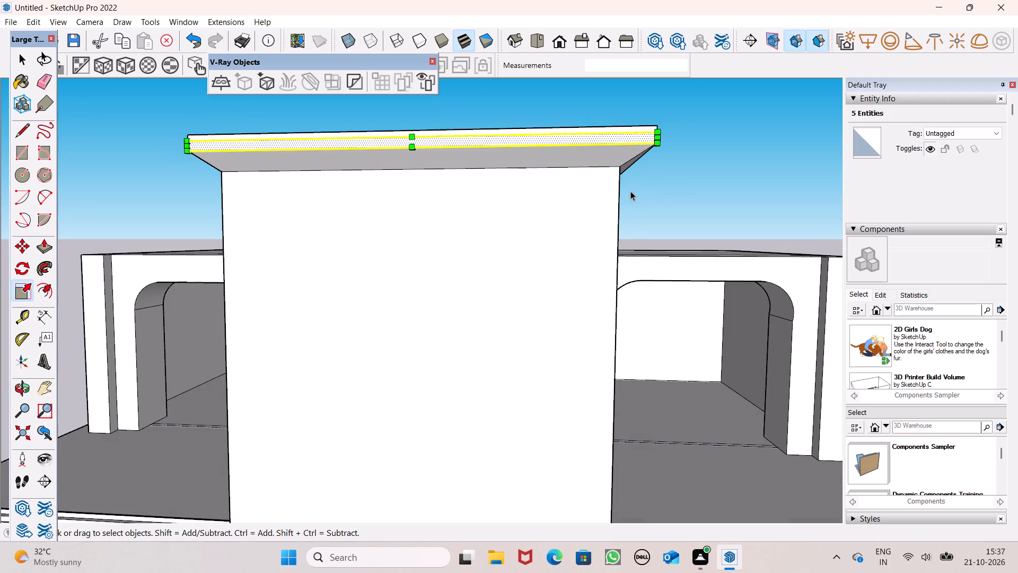
left_click(678, 184)
Examine the top band's sloped underside and its side corners from both sides and above.
scroll(654, 172, "down", 2)
middle_click_drag(625, 164, 406, 151)
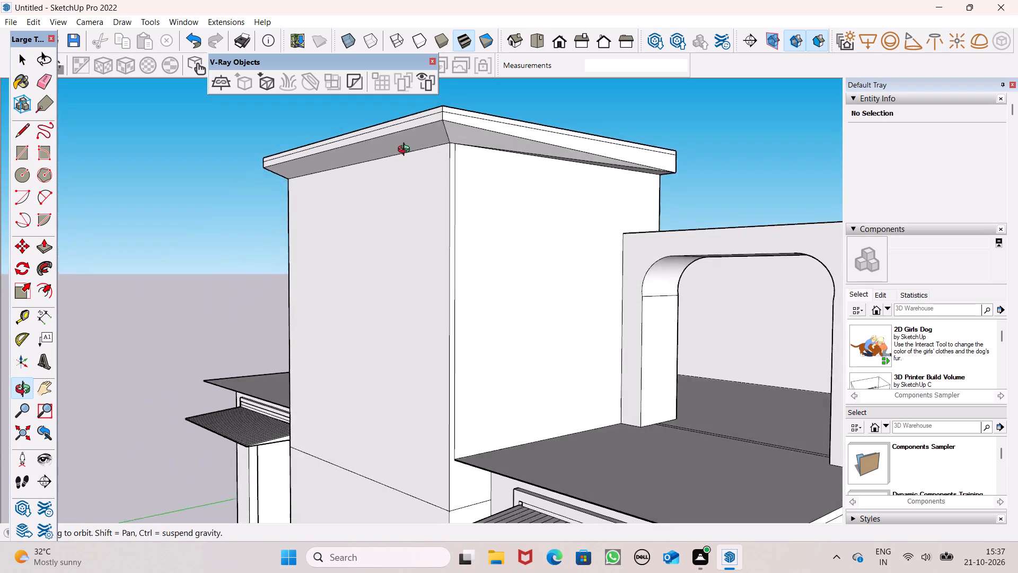
middle_click_drag(406, 151, 917, 118)
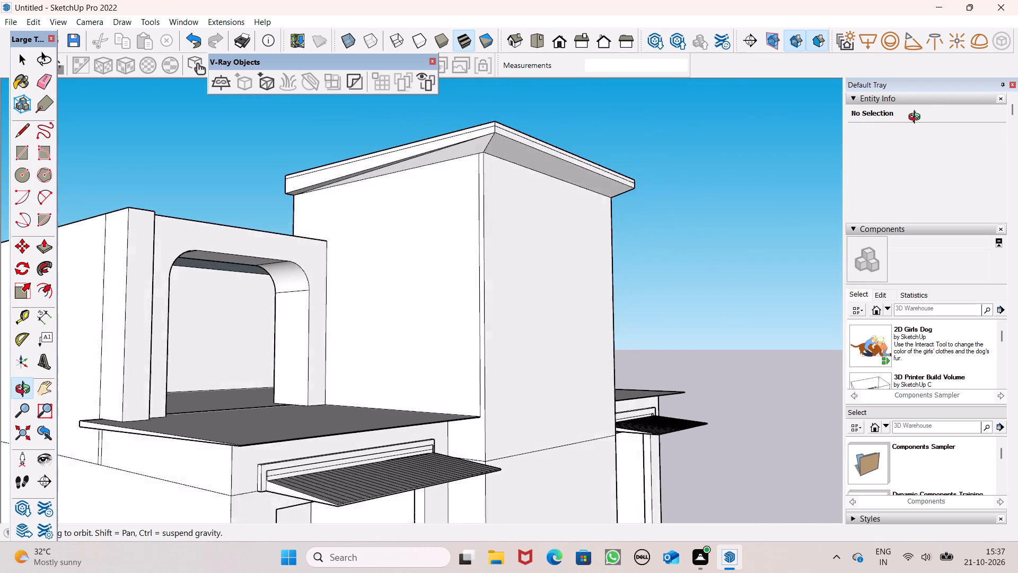
middle_click_drag(917, 118, 932, 115)
scroll(254, 161, "up", 6)
scroll(393, 217, "up", 1)
middle_click_drag(398, 214, 409, 183)
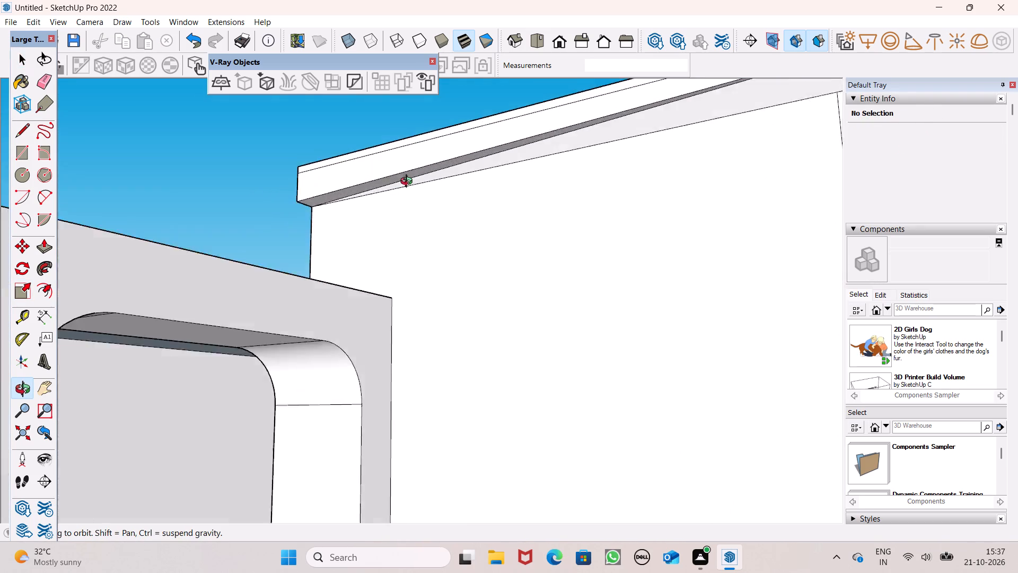
middle_click_drag(409, 183, 244, 239)
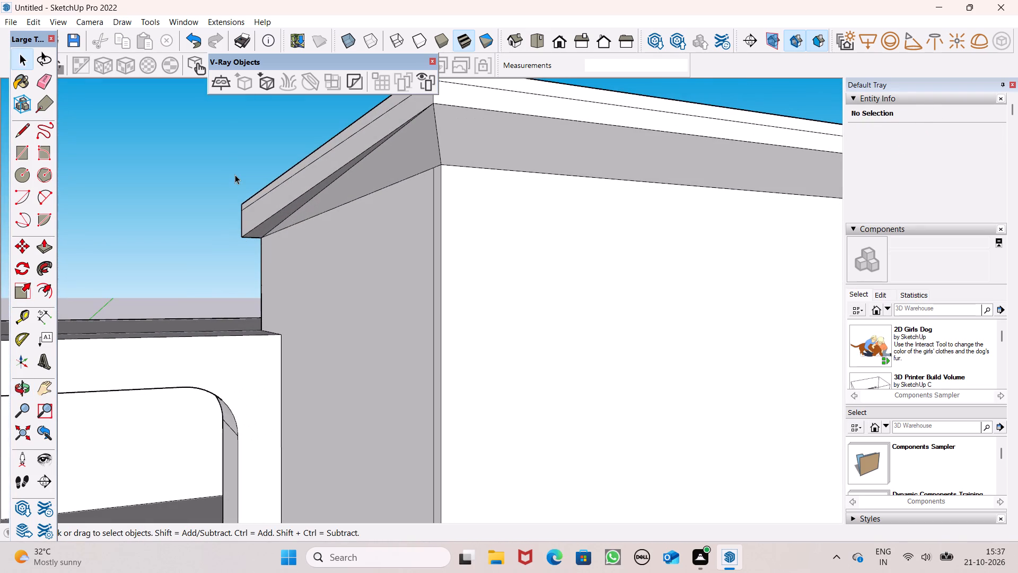
scroll(298, 189, "down", 5)
middle_click_drag(379, 214, 354, 248)
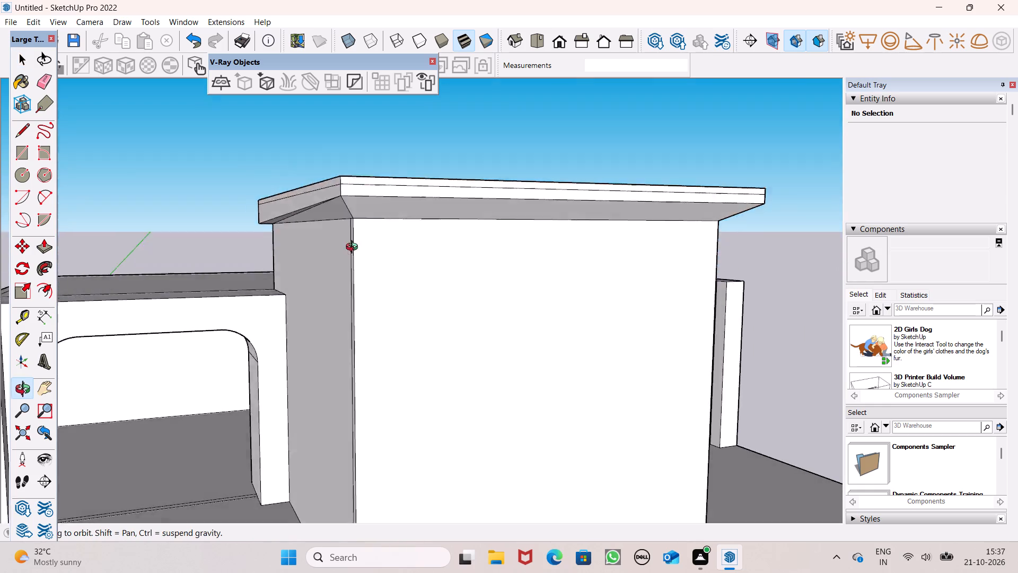
middle_click_drag(354, 248, 344, 254)
scroll(424, 163, "down", 2)
middle_click_drag(437, 191, 462, 242)
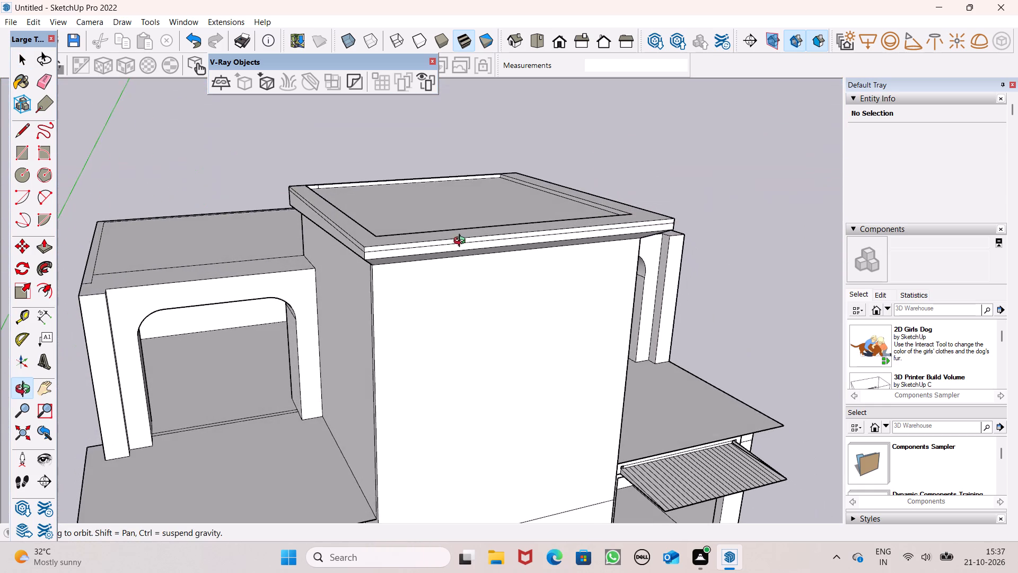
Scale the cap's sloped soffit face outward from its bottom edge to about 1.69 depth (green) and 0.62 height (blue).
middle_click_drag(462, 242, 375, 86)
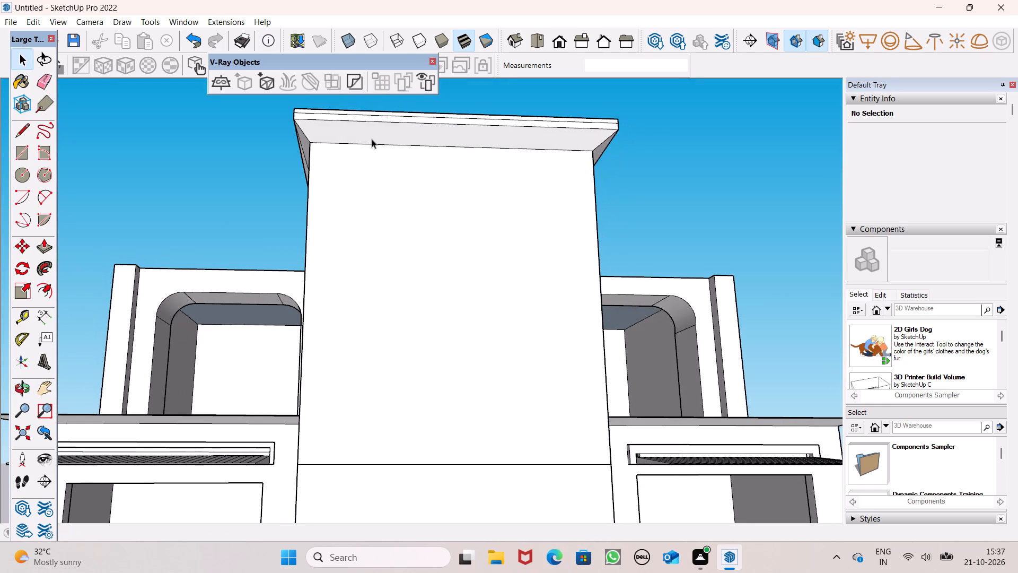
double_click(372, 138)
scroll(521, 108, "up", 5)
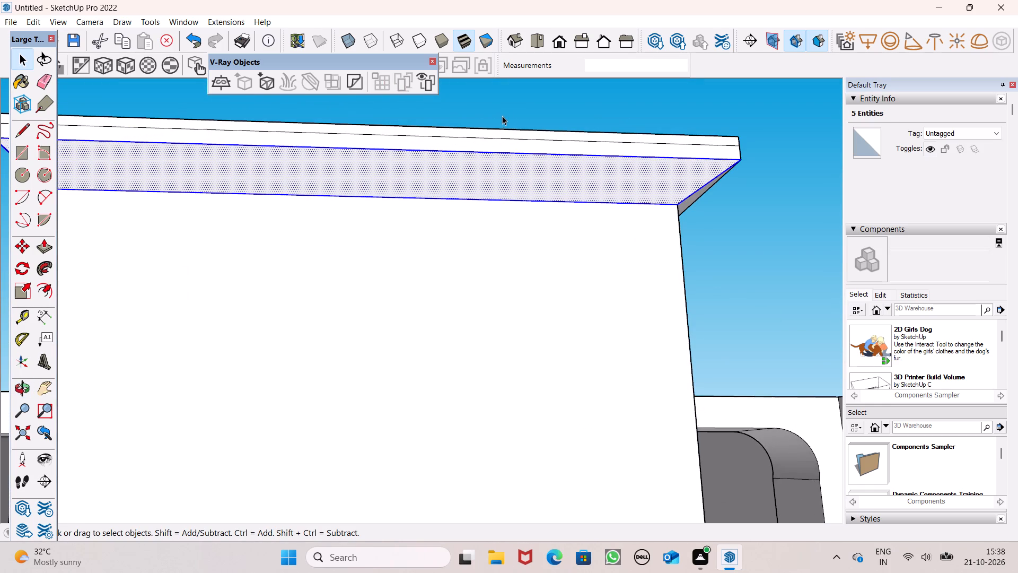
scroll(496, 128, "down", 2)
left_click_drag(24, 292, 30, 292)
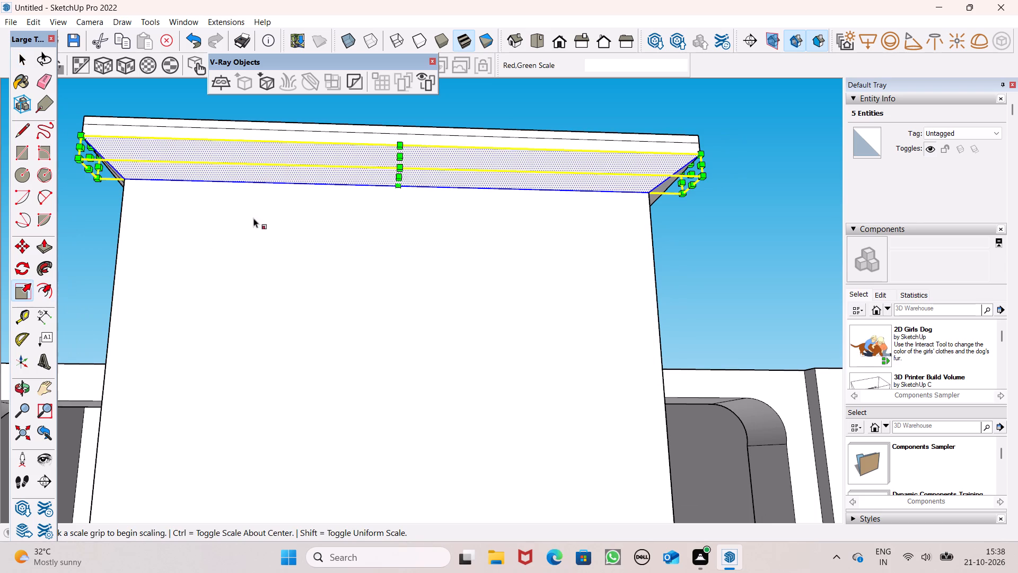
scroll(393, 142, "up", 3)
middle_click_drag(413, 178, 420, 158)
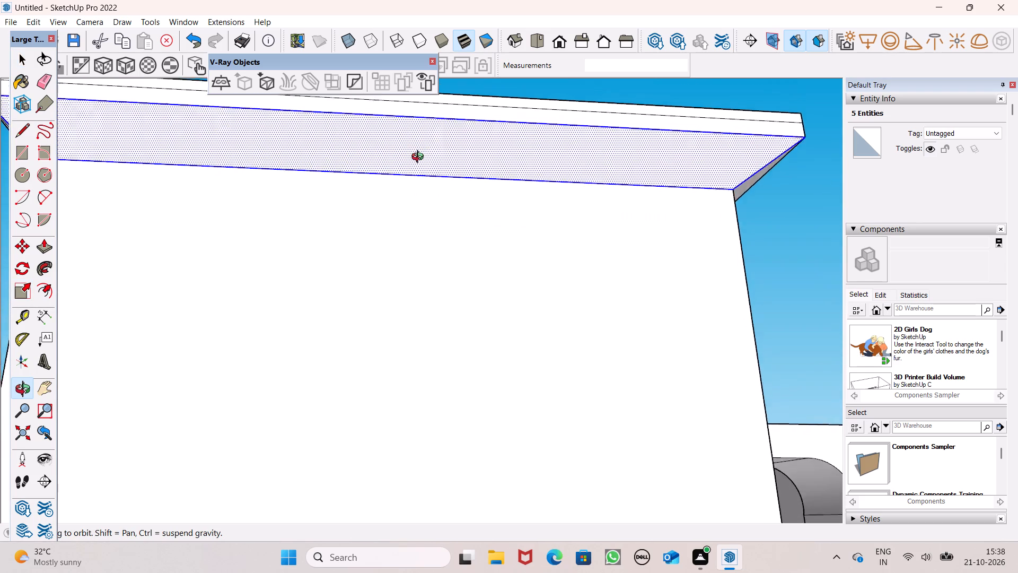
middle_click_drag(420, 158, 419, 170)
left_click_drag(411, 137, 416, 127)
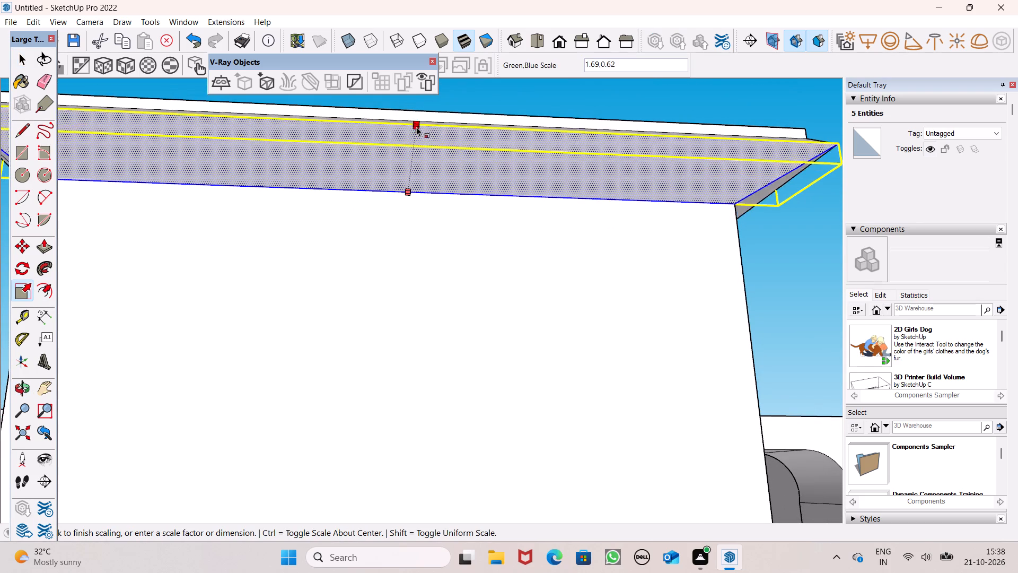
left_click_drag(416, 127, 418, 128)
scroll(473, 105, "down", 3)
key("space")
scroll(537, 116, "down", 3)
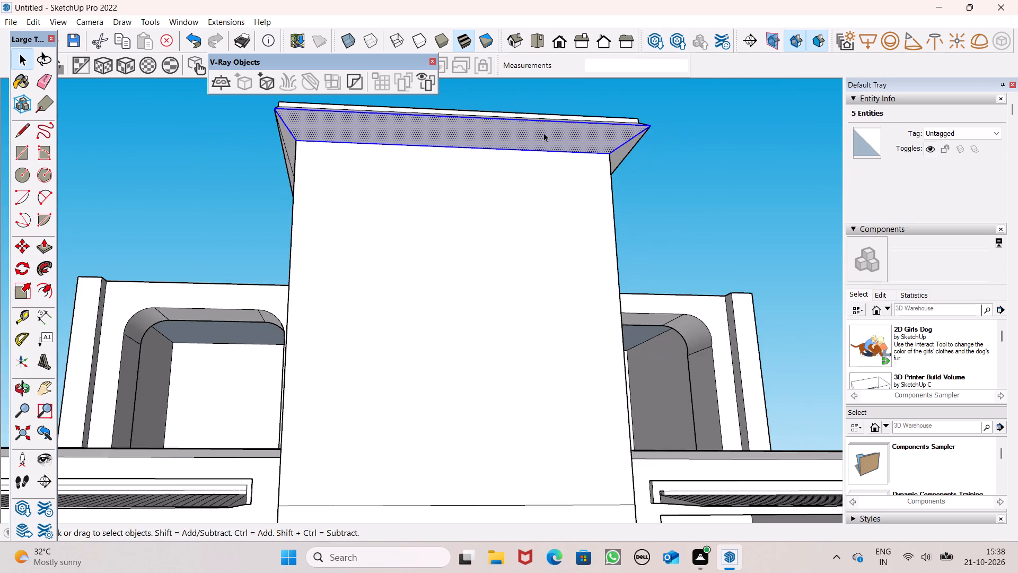
Examine the central bay's flared cap from the front, the side and below.
middle_click_drag(543, 149, 535, 184)
left_click(734, 205)
scroll(658, 156, "down", 1)
middle_click_drag(652, 167, 568, 220)
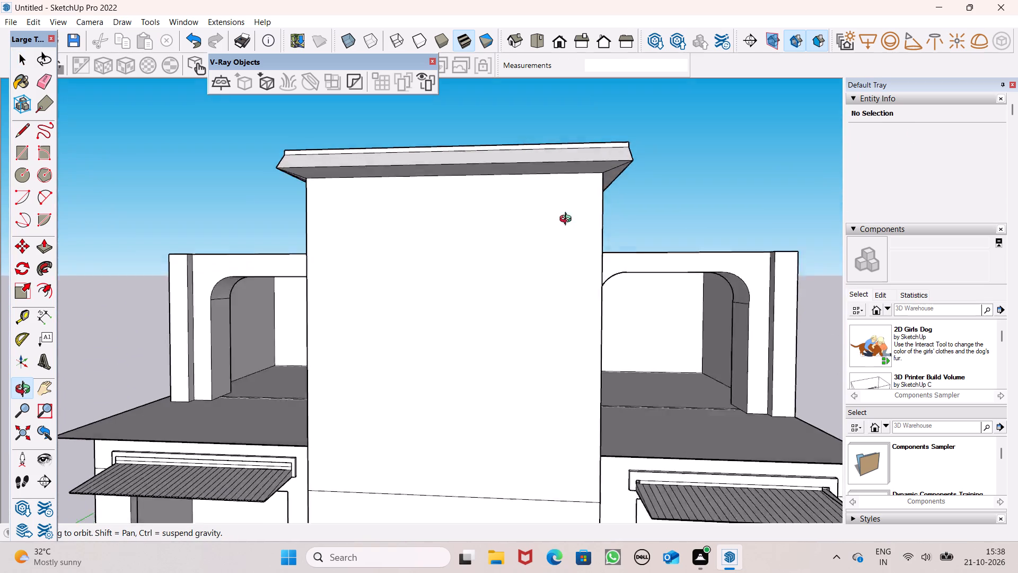
middle_click_drag(568, 220, 340, 249)
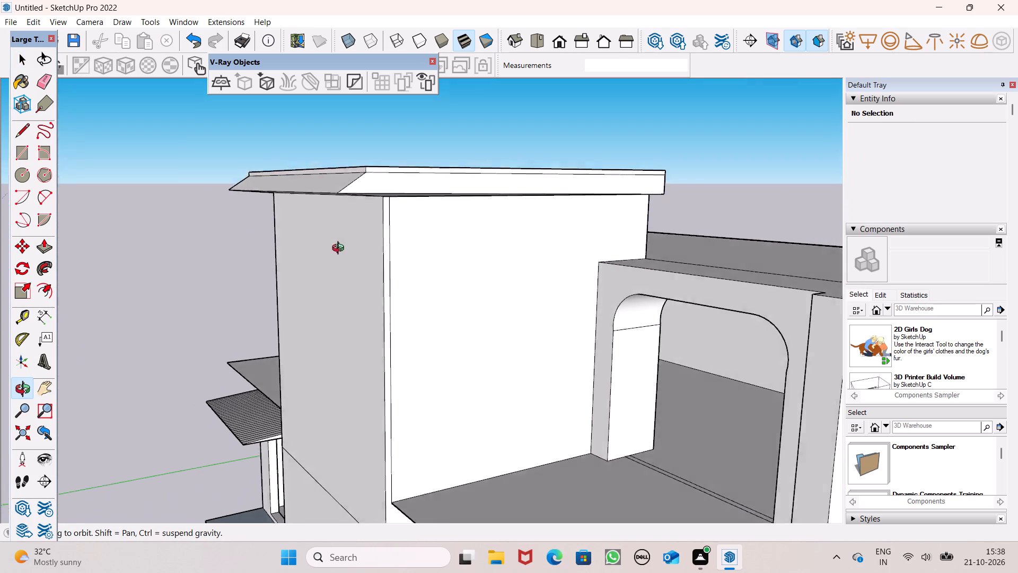
middle_click_drag(340, 249, 497, 131)
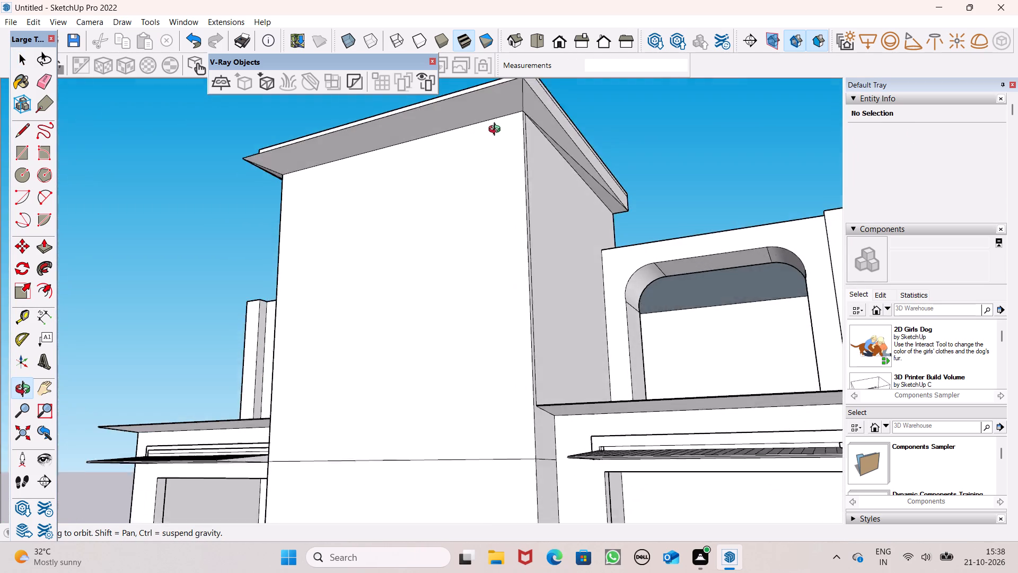
middle_click_drag(497, 131, 619, 115)
middle_click(666, 114)
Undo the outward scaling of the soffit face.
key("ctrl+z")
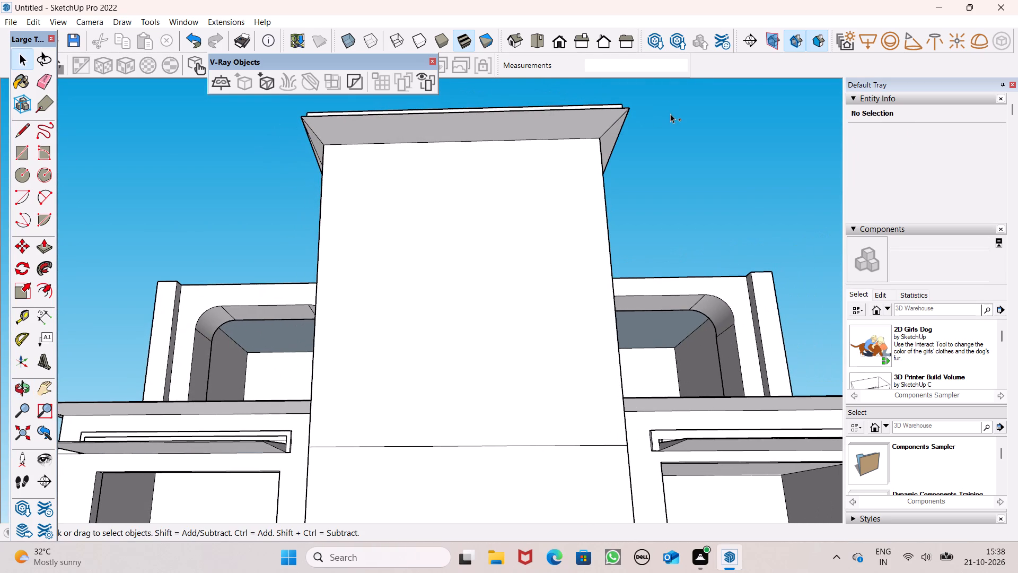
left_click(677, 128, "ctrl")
Undo the original soffit slope and the raised rim, back to the plain overhanging cap on the central bay.
middle_click_drag(598, 148, 733, 294, "ctrl")
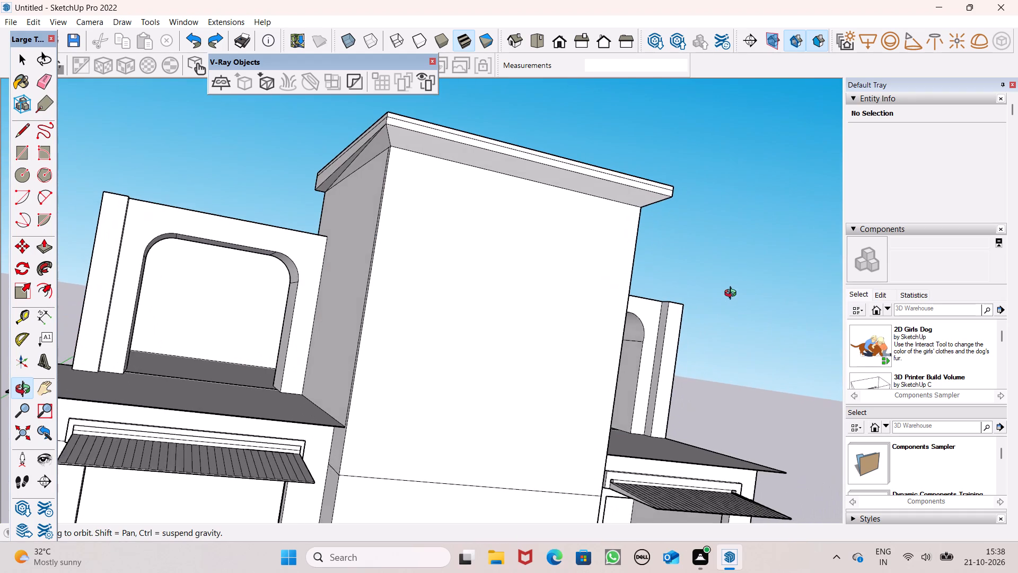
middle_click_drag(733, 294, 734, 293, "ctrl")
scroll(575, 174, "down", 4, "ctrl")
middle_click_drag(603, 185, 600, 263, "ctrl")
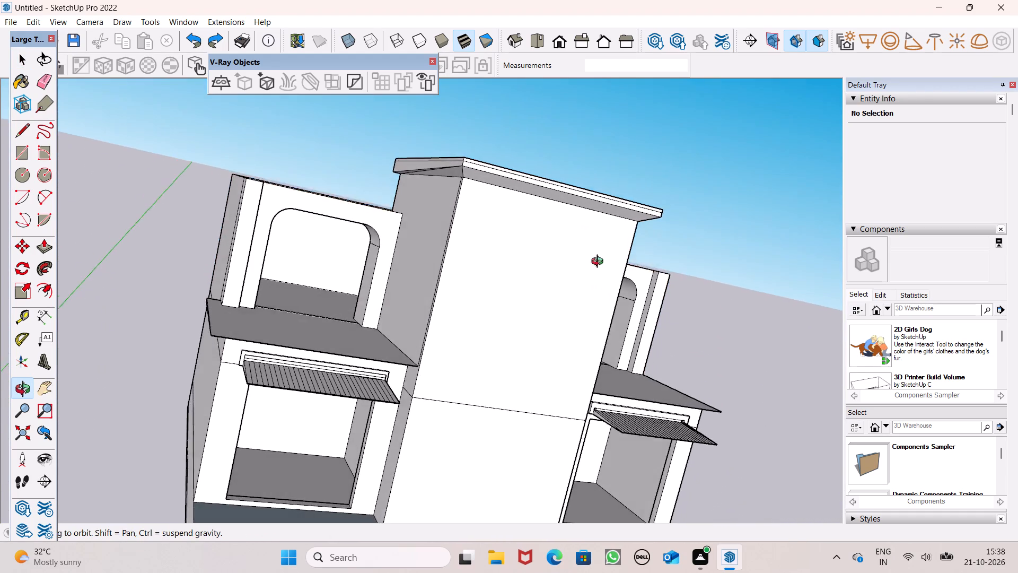
middle_click_drag(600, 263, 560, 378, "ctrl")
key("ctrl+z")
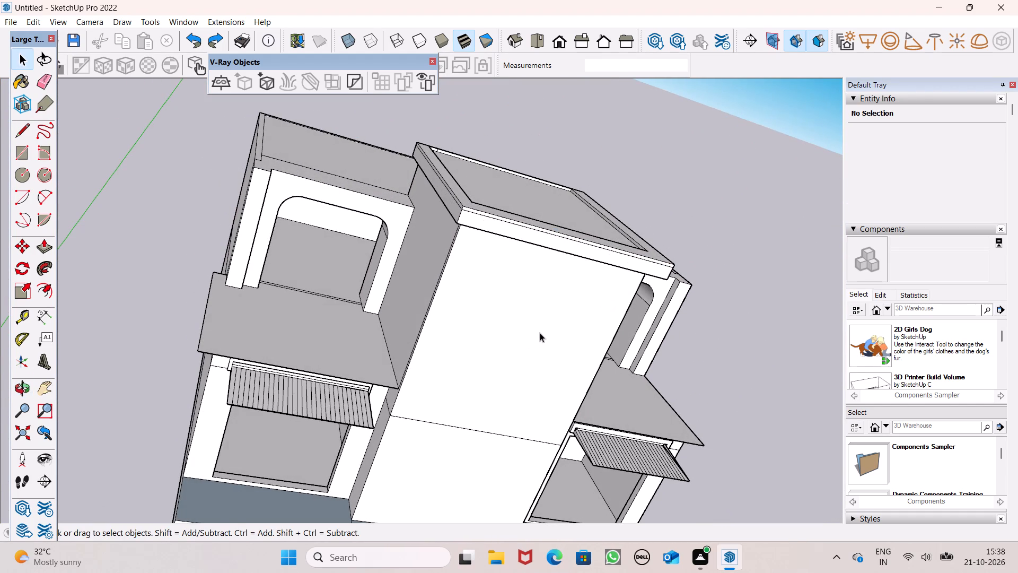
key("z")
key("ctrl+z")
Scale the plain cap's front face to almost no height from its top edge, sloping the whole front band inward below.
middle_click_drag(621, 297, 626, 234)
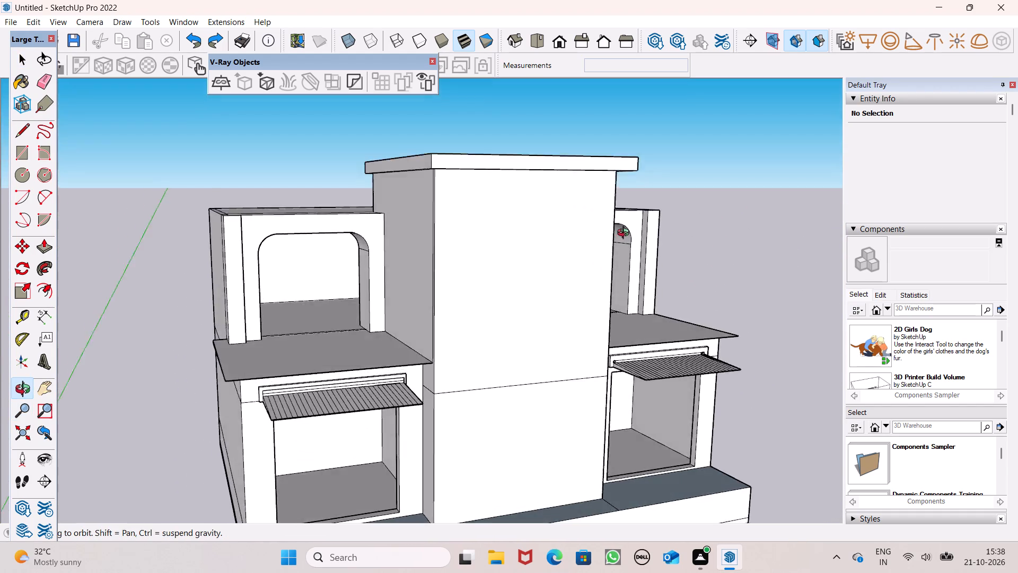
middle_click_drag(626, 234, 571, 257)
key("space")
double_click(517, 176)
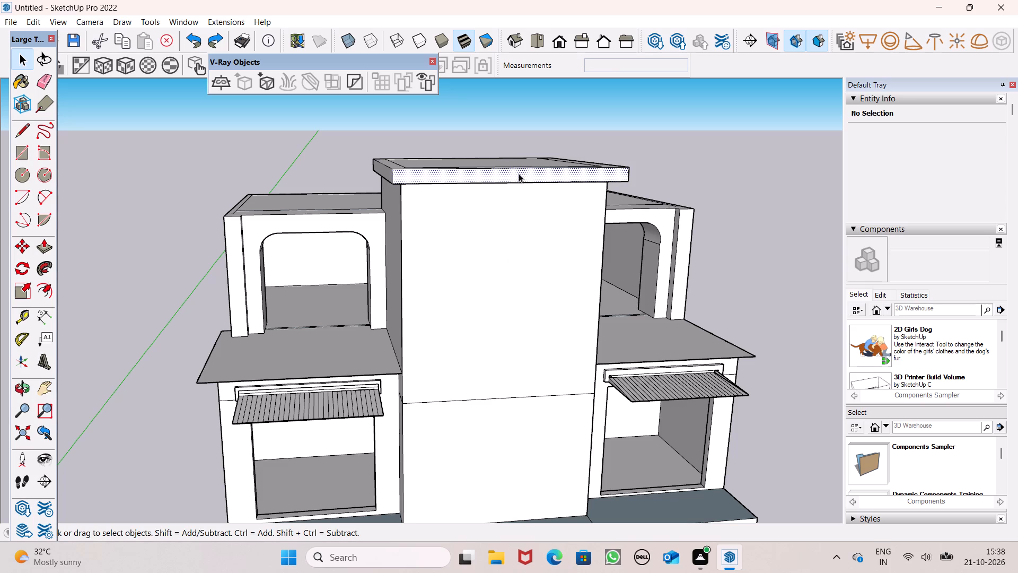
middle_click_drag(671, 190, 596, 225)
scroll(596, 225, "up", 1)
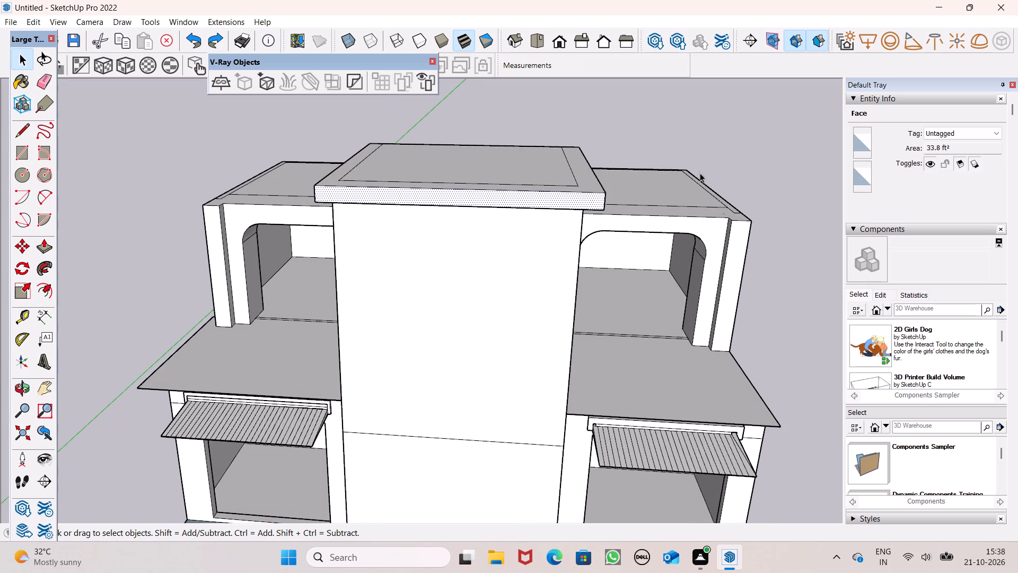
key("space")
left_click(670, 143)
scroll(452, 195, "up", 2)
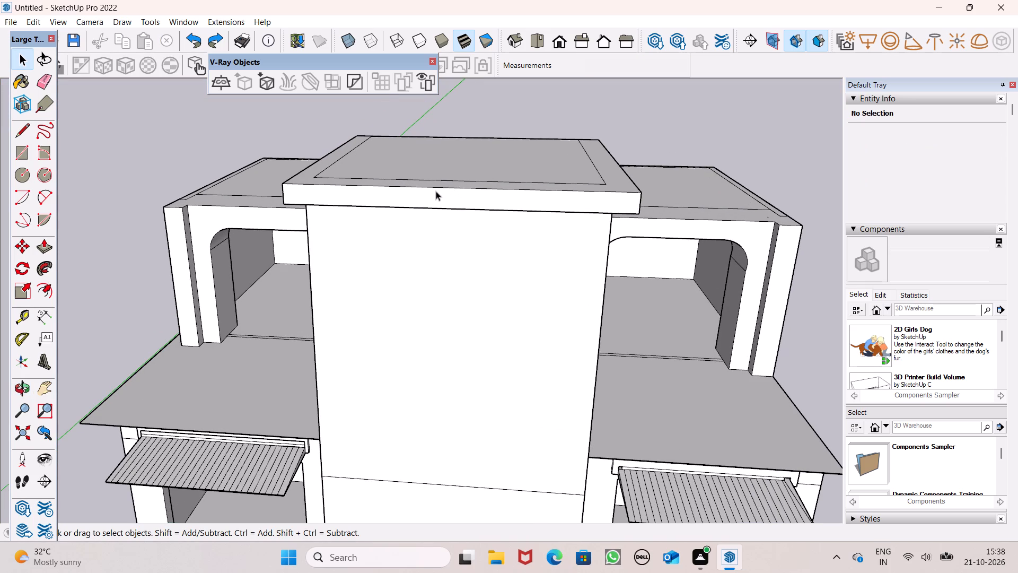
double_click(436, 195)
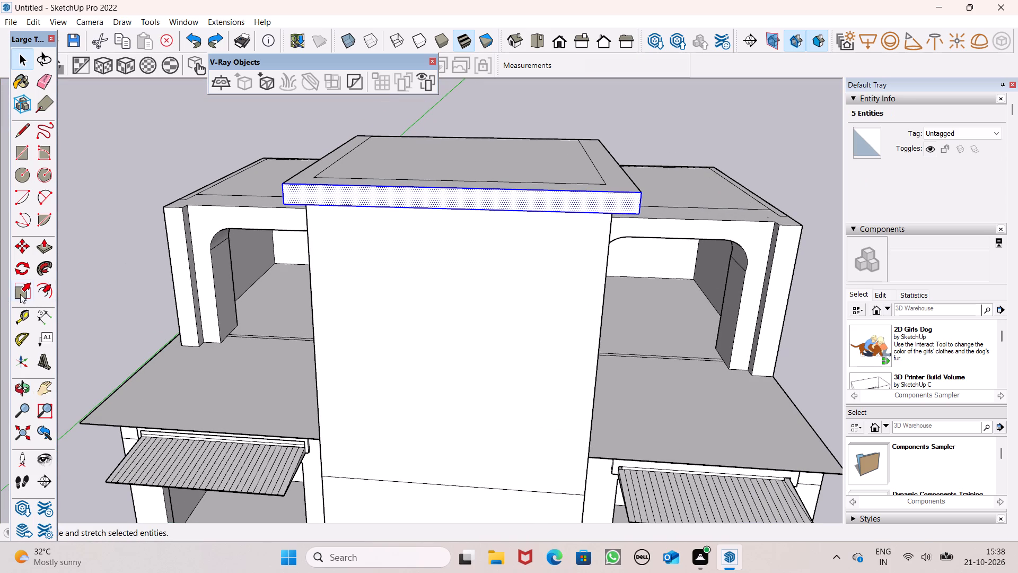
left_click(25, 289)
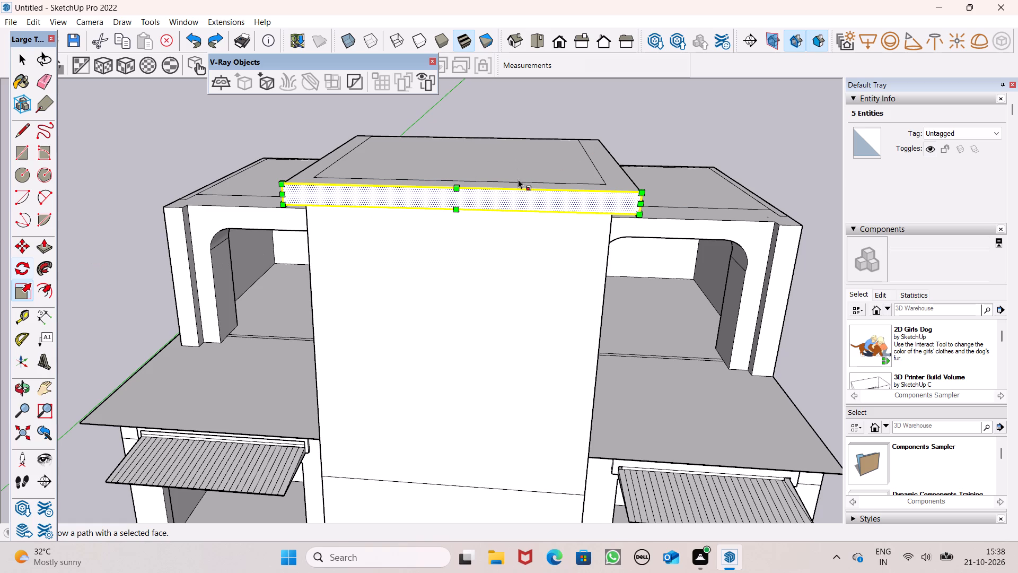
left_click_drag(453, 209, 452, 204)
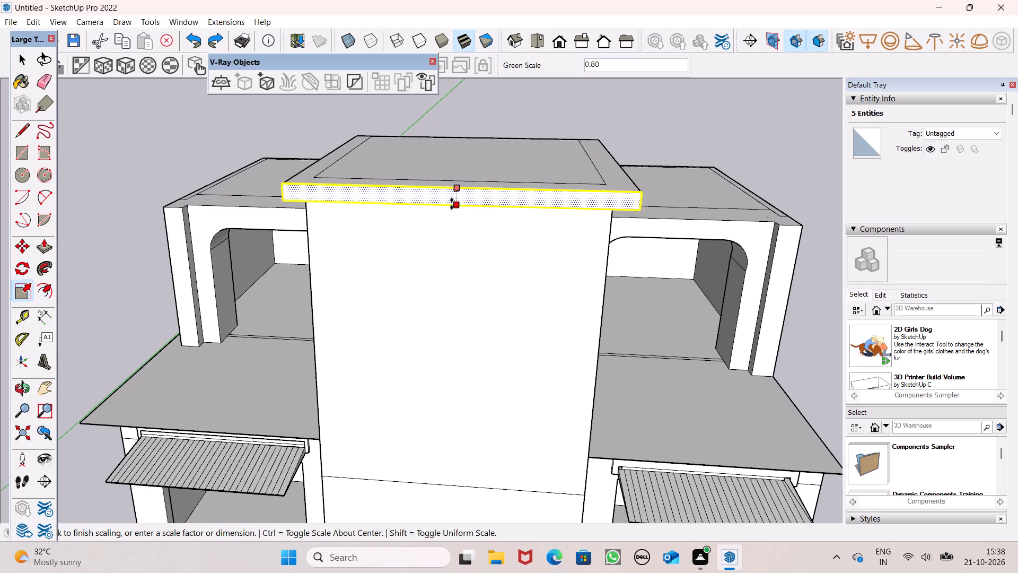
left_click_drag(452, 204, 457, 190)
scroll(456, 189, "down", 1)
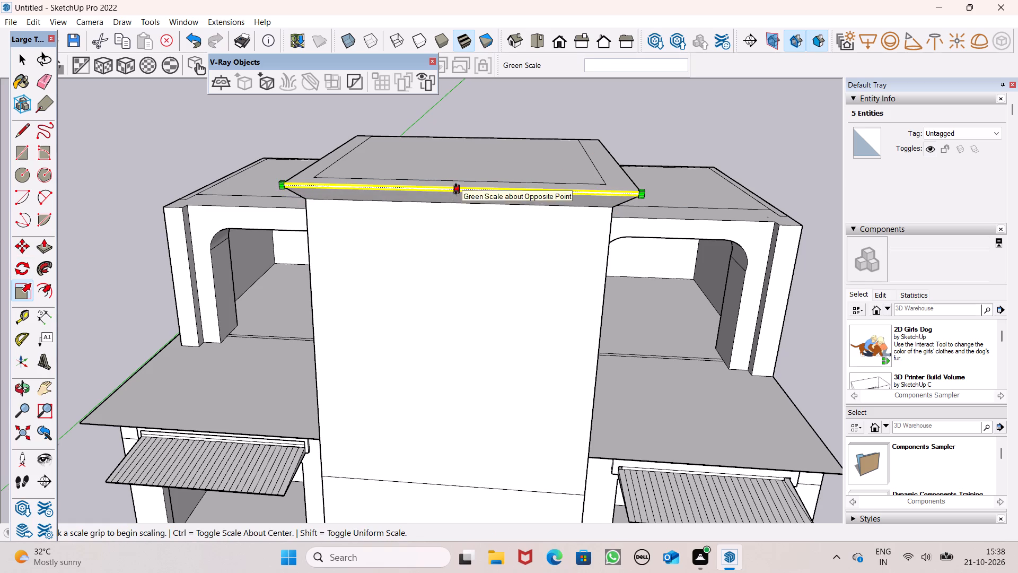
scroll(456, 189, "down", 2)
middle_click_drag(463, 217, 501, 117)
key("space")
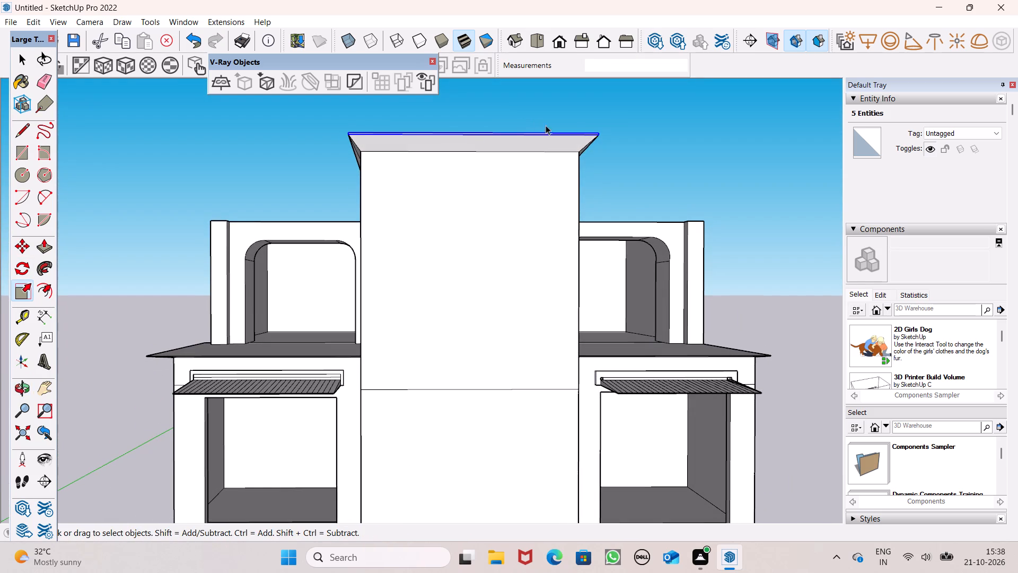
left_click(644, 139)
Examine the thin-edged, sloped cap and its corners from both sides, from above and up close.
scroll(636, 128, "down", 1)
middle_click_drag(630, 142, 445, 147)
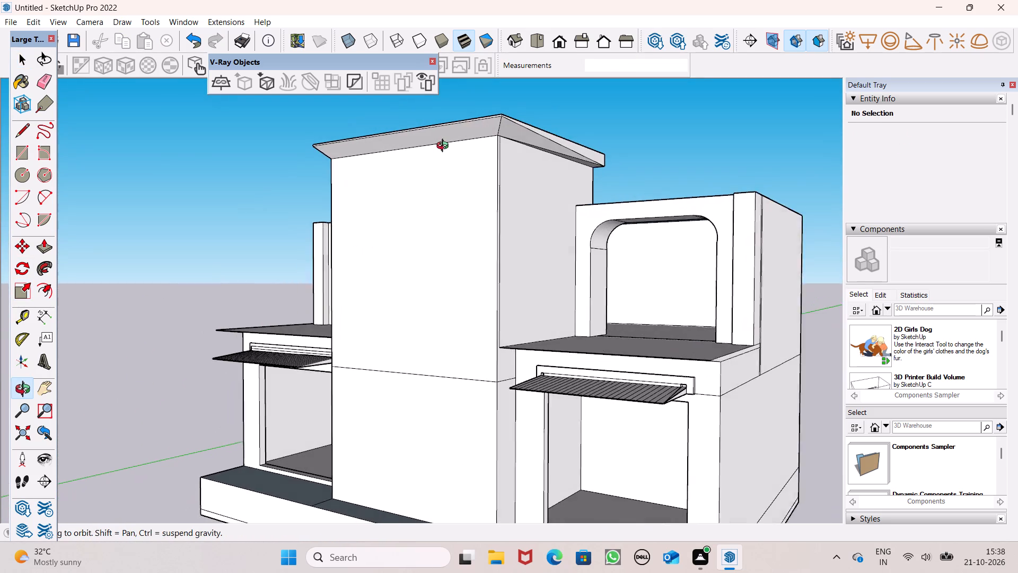
middle_click_drag(445, 147, 746, 138)
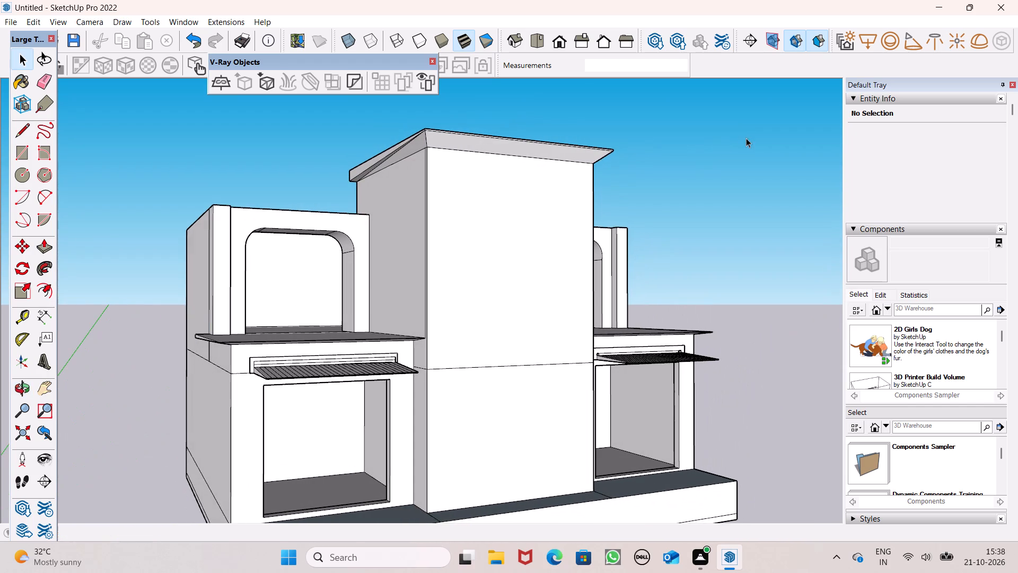
left_click(707, 160)
scroll(704, 159, "down", 1)
middle_click_drag(699, 160, 626, 176)
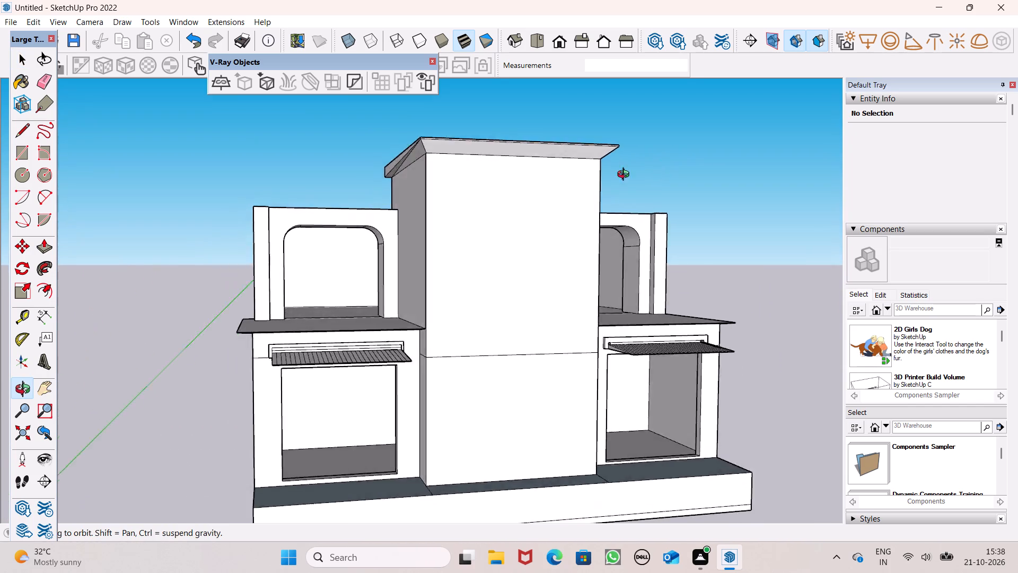
middle_click_drag(626, 176, 487, 267)
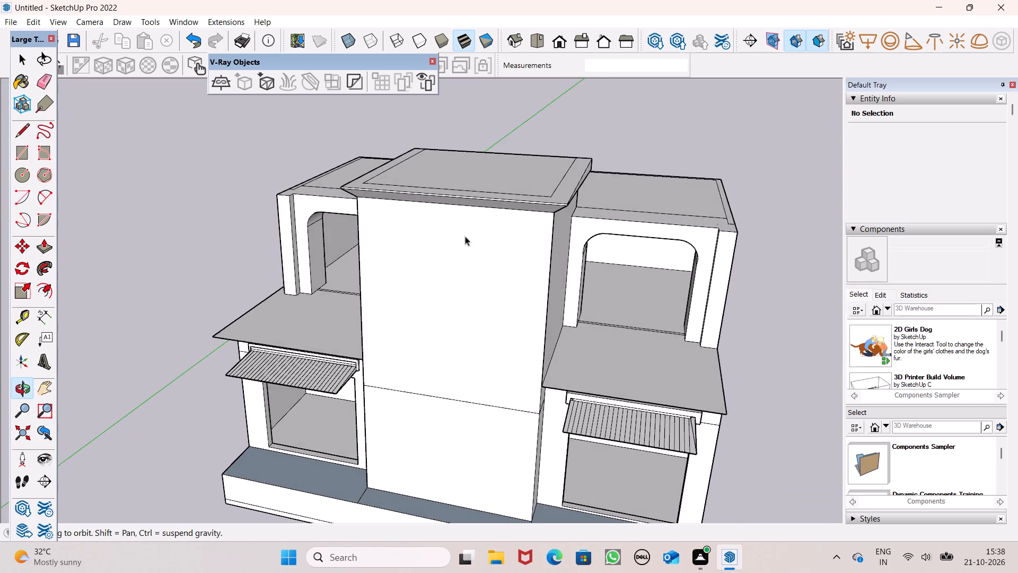
scroll(450, 215, "up", 6)
middle_click_drag(454, 188, 492, 94)
scroll(478, 128, "up", 2)
scroll(489, 203, "down", 3)
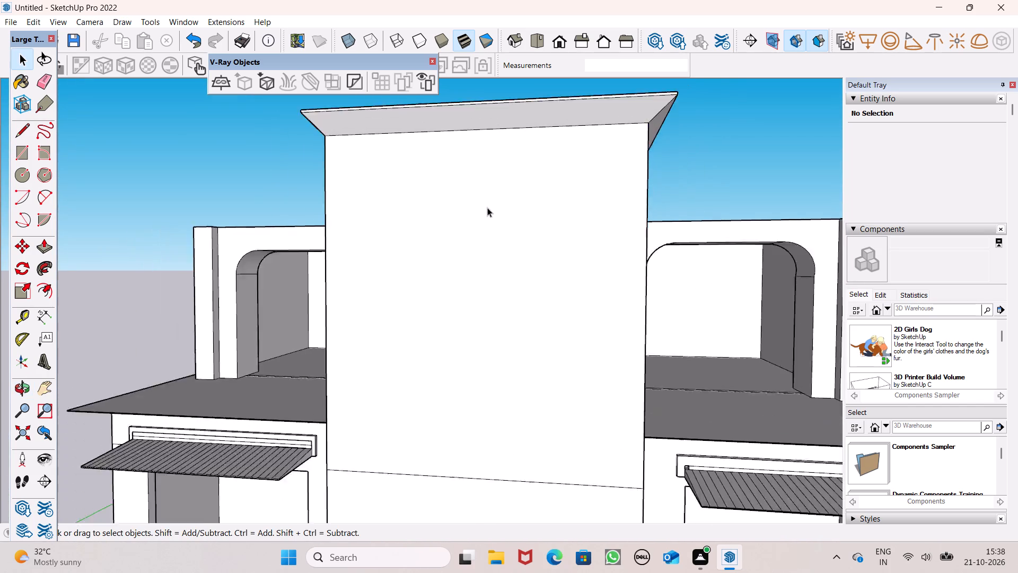
scroll(487, 207, "down", 3)
scroll(458, 118, "up", 6)
scroll(493, 140, "down", 5)
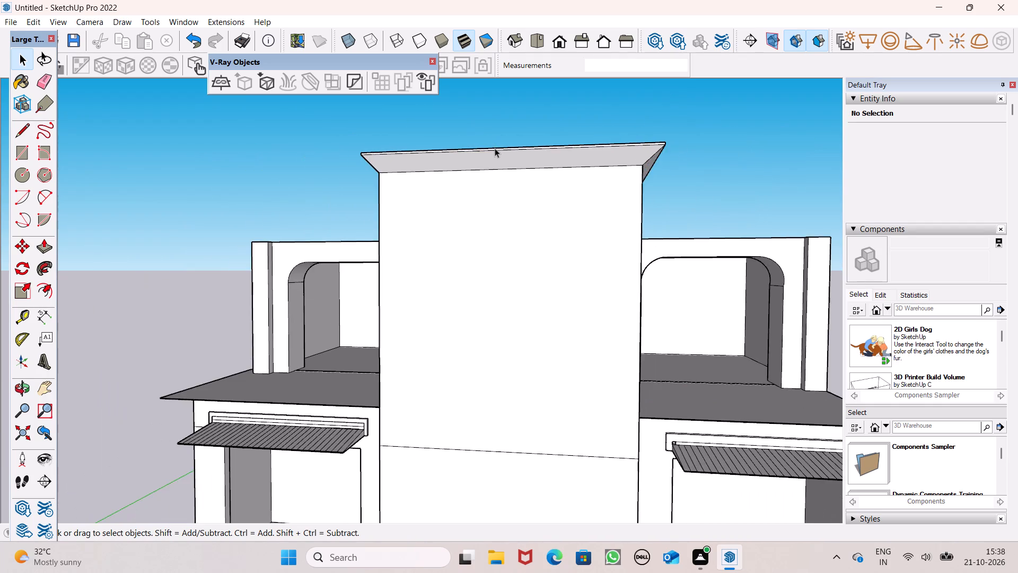
scroll(495, 148, "down", 1)
middle_click_drag(499, 162, 496, 247)
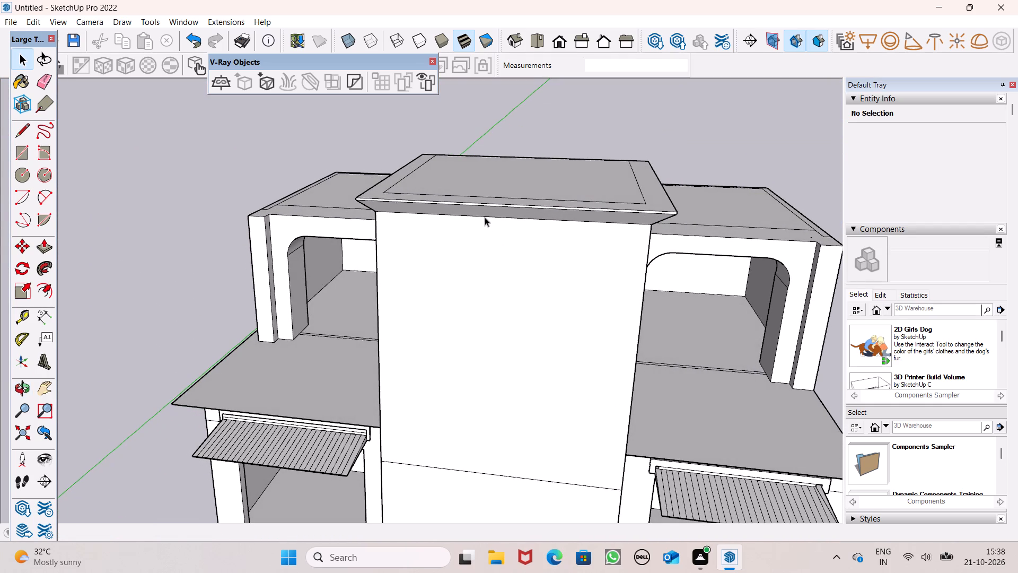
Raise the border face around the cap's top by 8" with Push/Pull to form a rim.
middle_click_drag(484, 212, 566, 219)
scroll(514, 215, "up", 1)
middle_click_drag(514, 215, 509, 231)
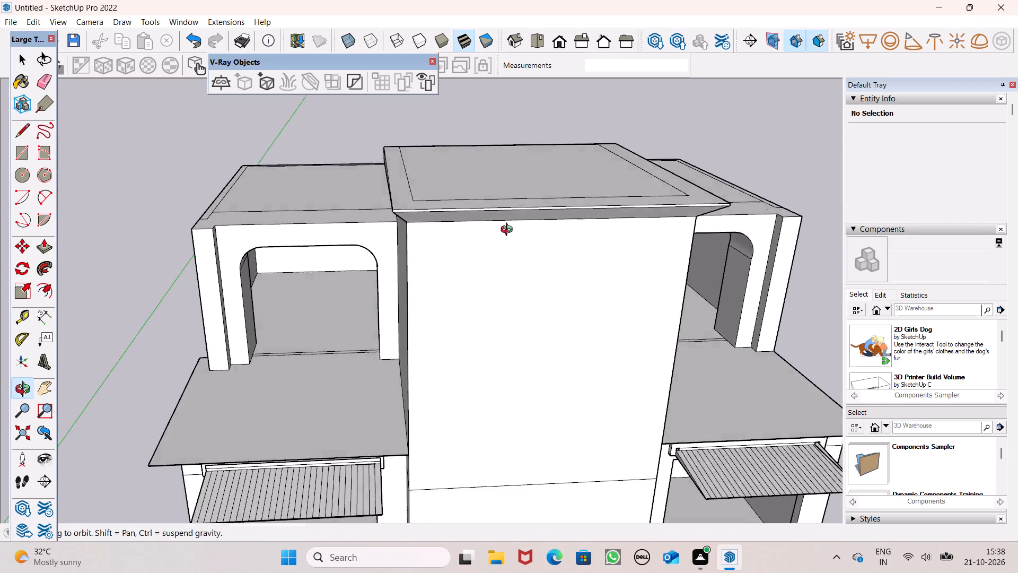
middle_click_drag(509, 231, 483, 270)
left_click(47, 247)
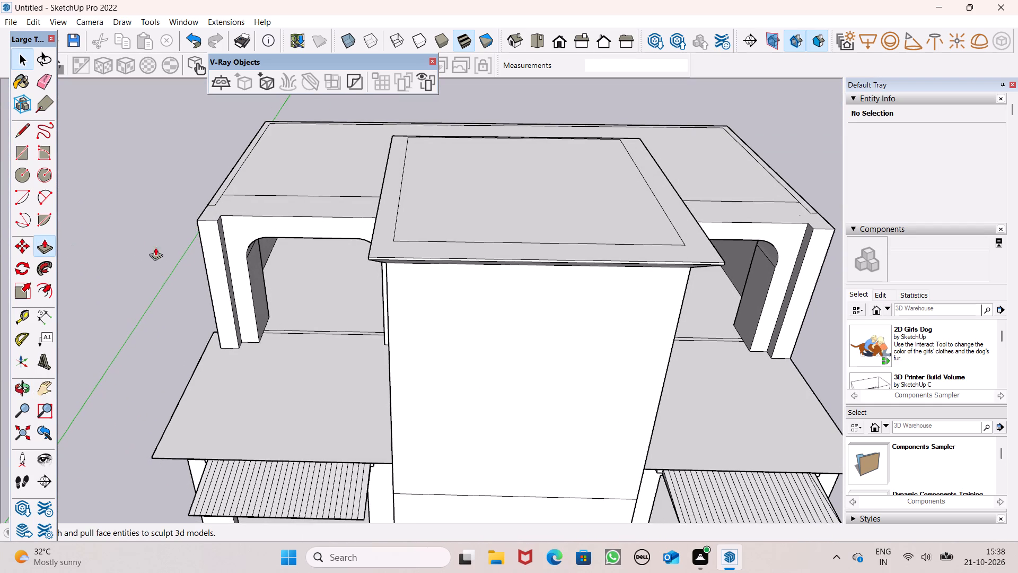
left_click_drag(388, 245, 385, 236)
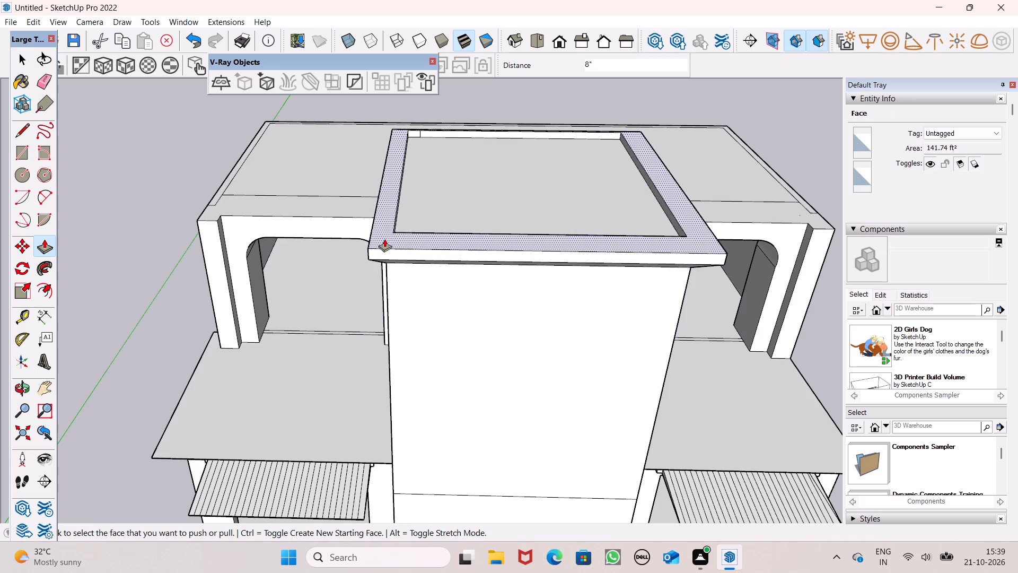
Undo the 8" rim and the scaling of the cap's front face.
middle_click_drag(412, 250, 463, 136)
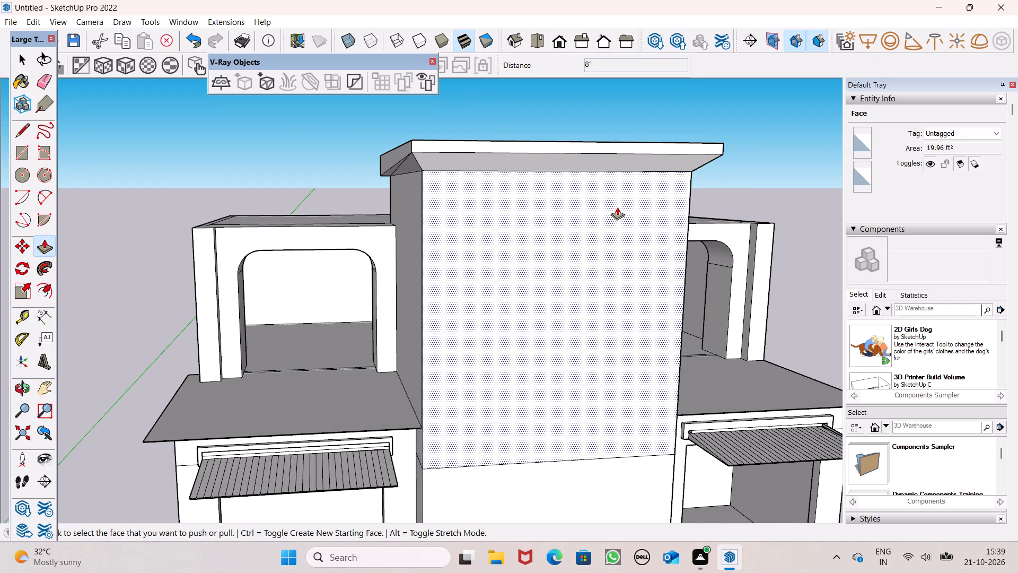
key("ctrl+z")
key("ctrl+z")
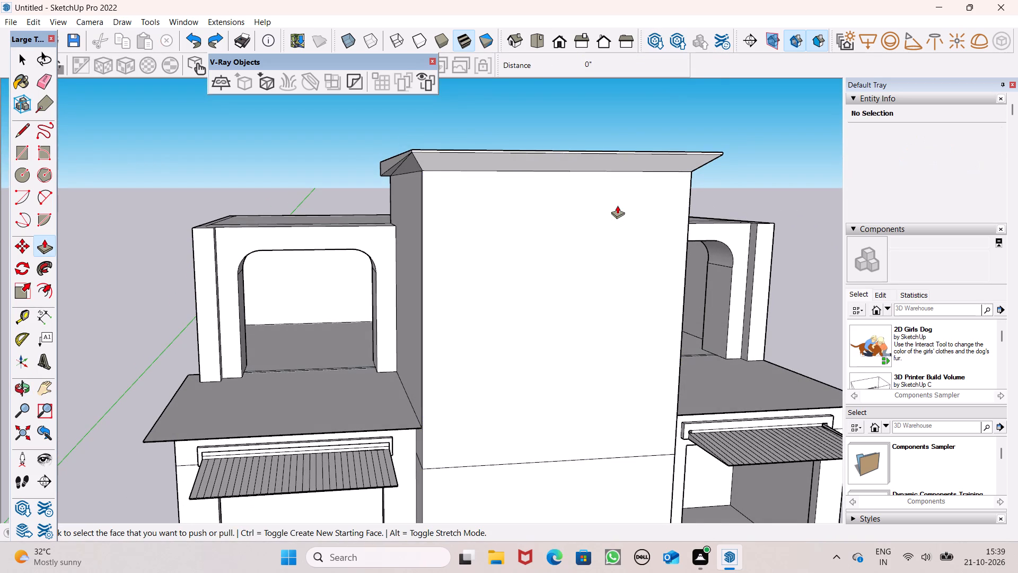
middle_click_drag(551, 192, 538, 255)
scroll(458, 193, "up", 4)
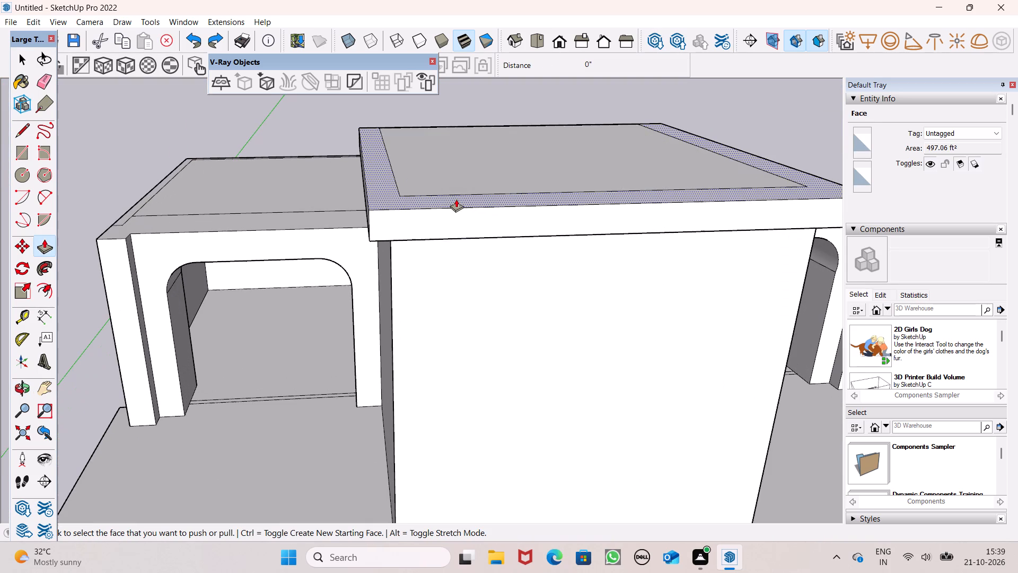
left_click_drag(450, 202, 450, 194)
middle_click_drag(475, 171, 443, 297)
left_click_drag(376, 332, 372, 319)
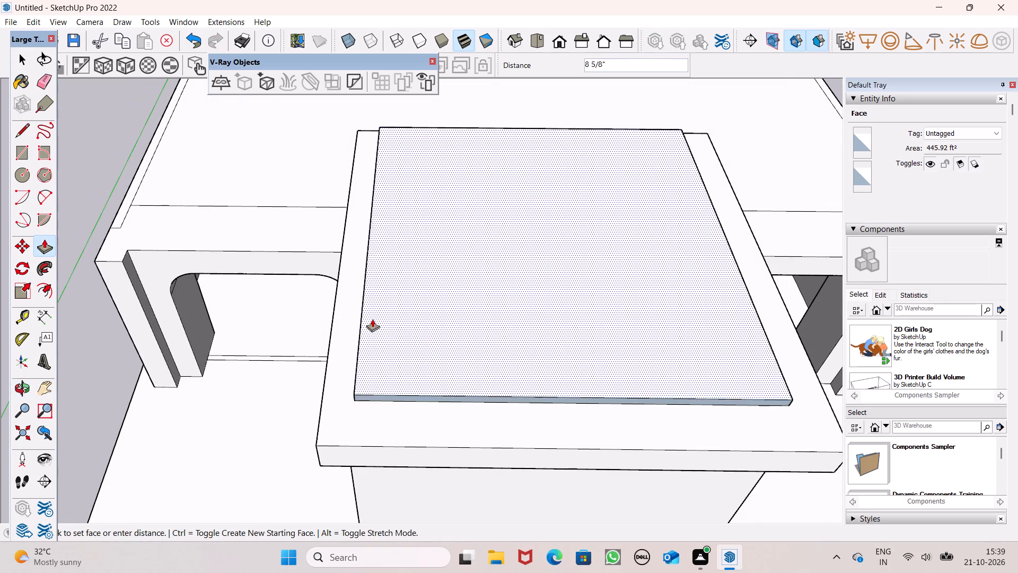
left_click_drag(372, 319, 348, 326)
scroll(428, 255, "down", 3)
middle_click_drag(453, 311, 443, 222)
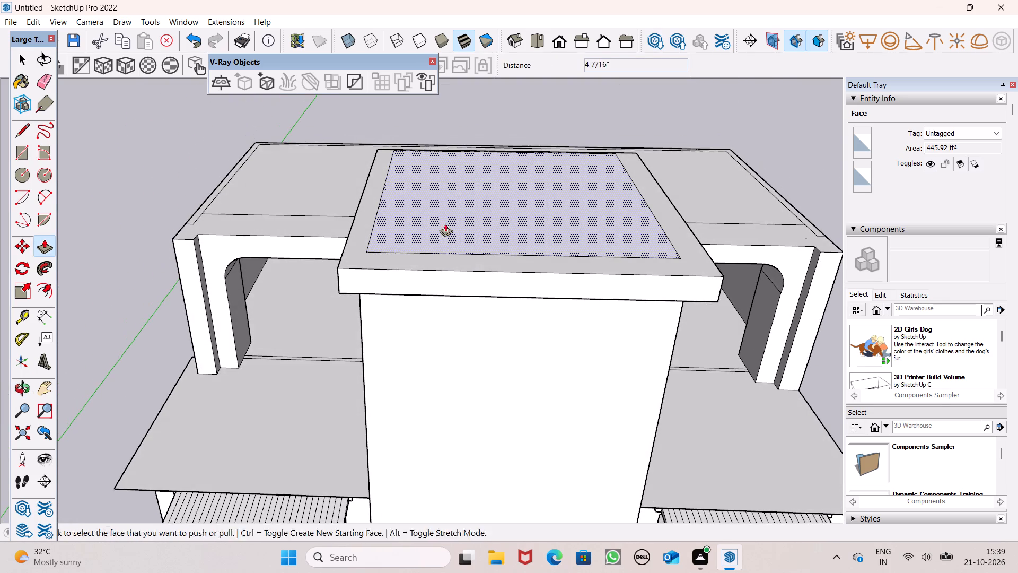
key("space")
Scale the cap's front face from its bottom edge toward its top edge to about 0.11 of its height.
middle_click_drag(476, 288, 484, 255)
double_click(484, 252)
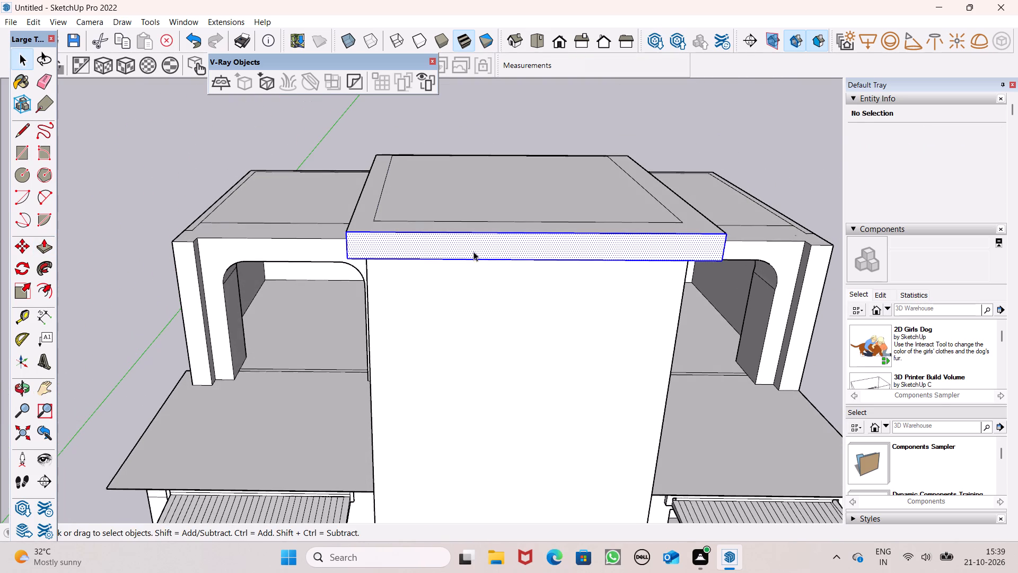
left_click_drag(19, 287, 30, 287)
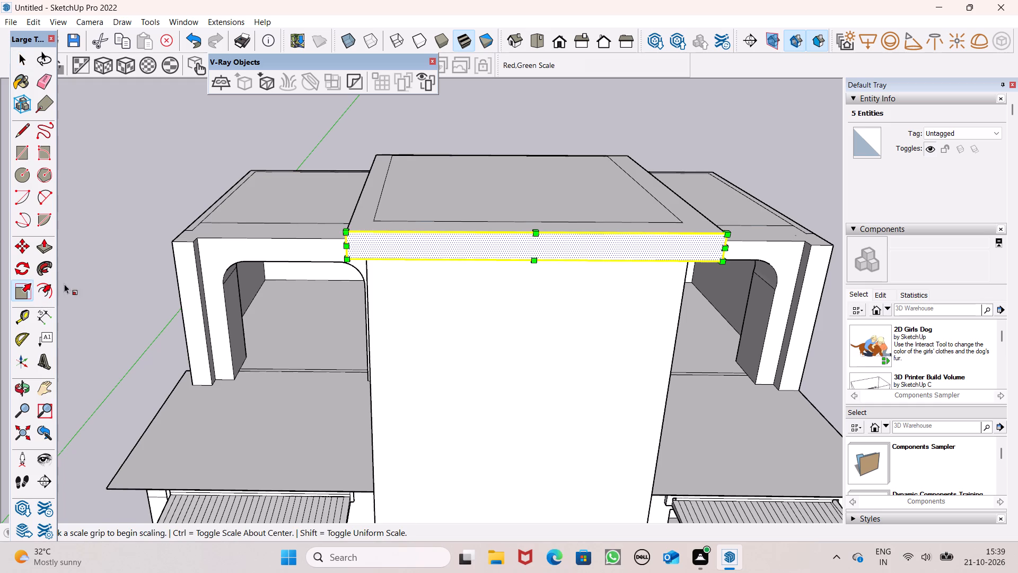
scroll(709, 235, "up", 2)
scroll(604, 251, "up", 2)
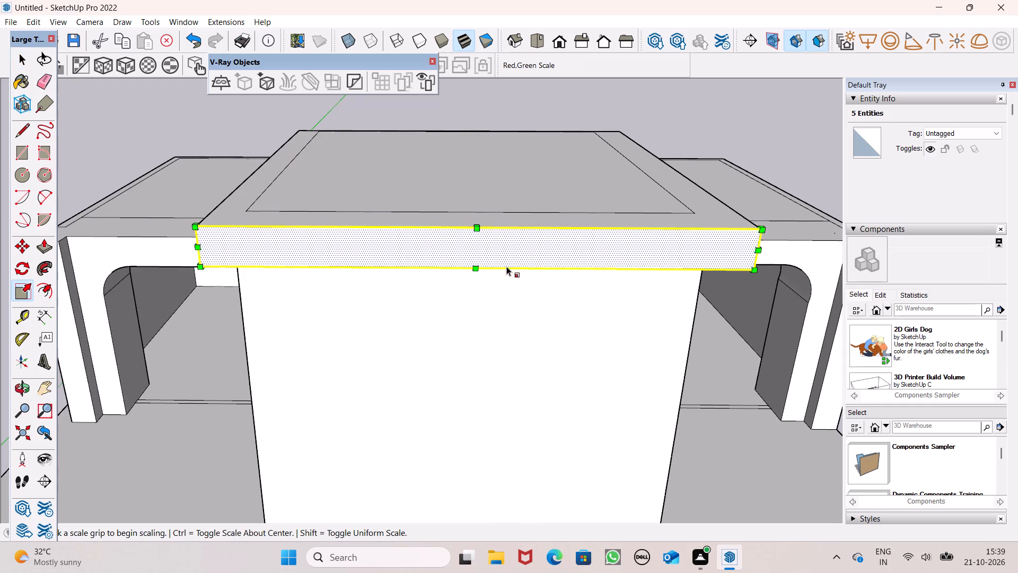
left_click_drag(475, 268, 480, 232)
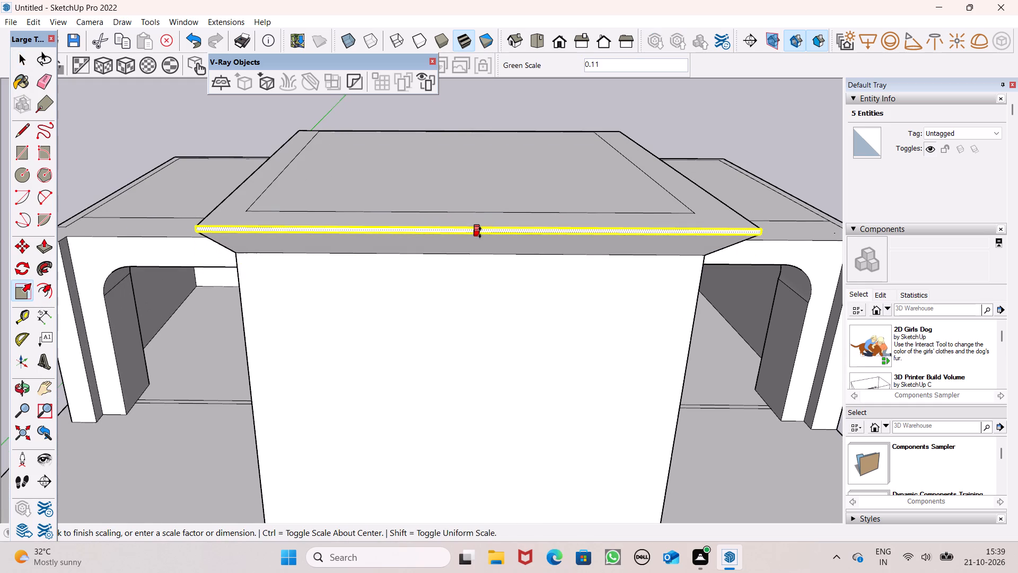
left_click_drag(480, 232, 480, 234)
key("space")
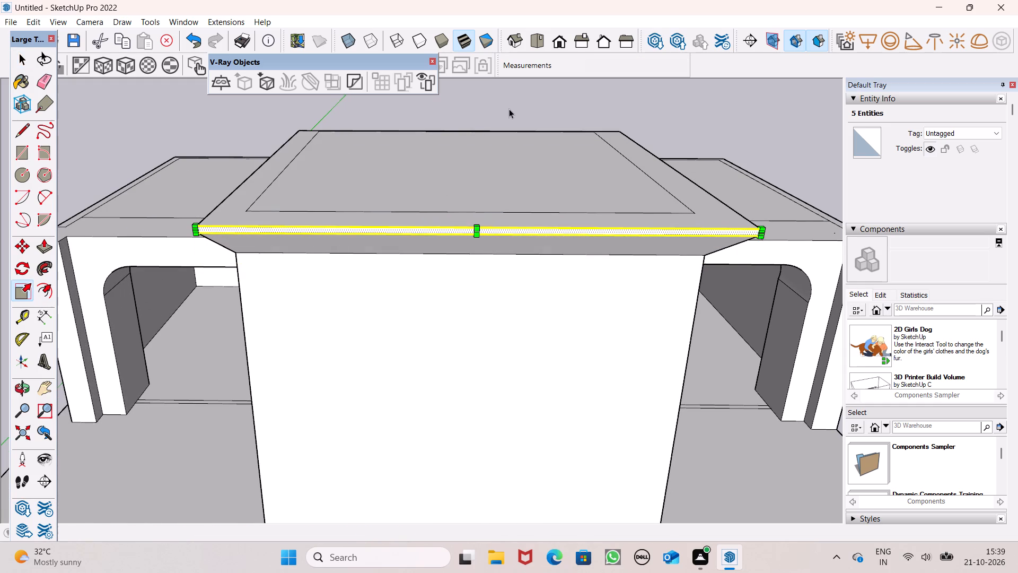
left_click(514, 104)
Examine the cap's thin front edge and sloped soffit from below, from the front and from above.
scroll(526, 123, "down", 6)
middle_click_drag(567, 199, 603, 73)
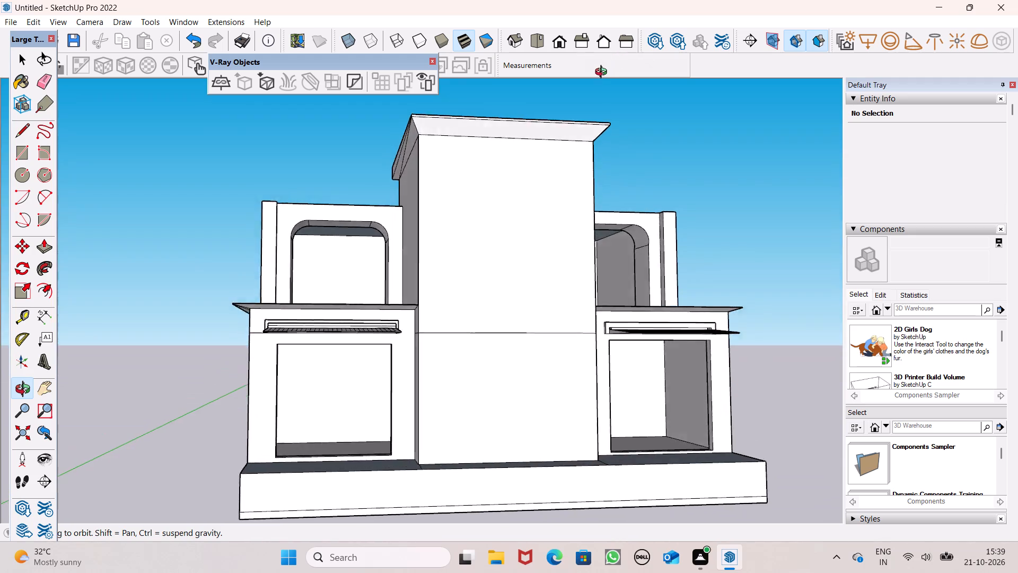
middle_click_drag(603, 73, 565, 95)
scroll(532, 86, "up", 2)
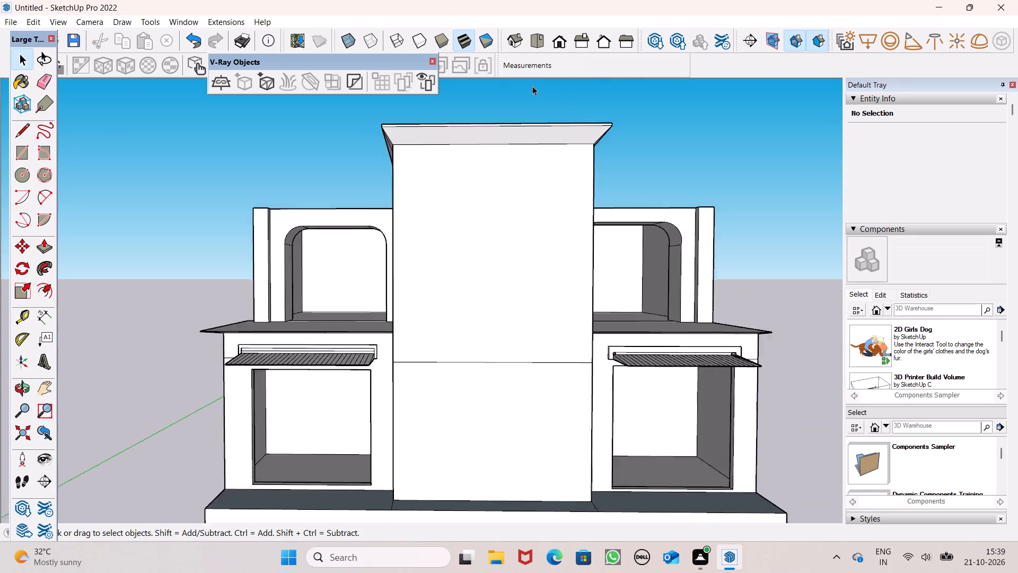
scroll(532, 86, "up", 3)
scroll(532, 85, "down", 4)
middle_click_drag(531, 115, 534, 288)
scroll(401, 156, "up", 4)
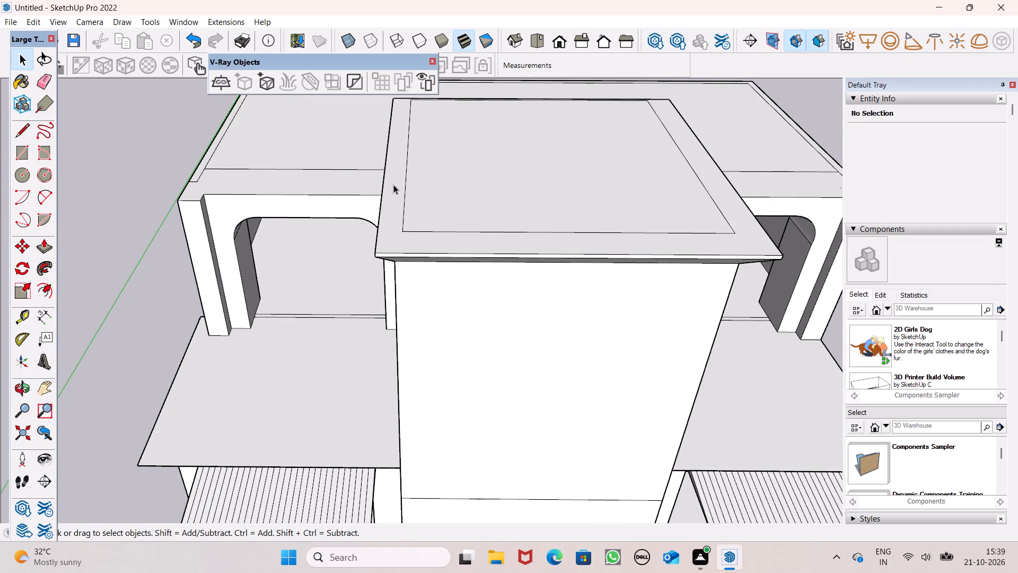
Scale the sloped soffit face upward until its front edge meets the cap's top edge, removing the thin front band.
middle_click_drag(417, 212, 428, 89)
scroll(429, 89, "up", 1)
left_click(504, 135)
left_click(501, 133)
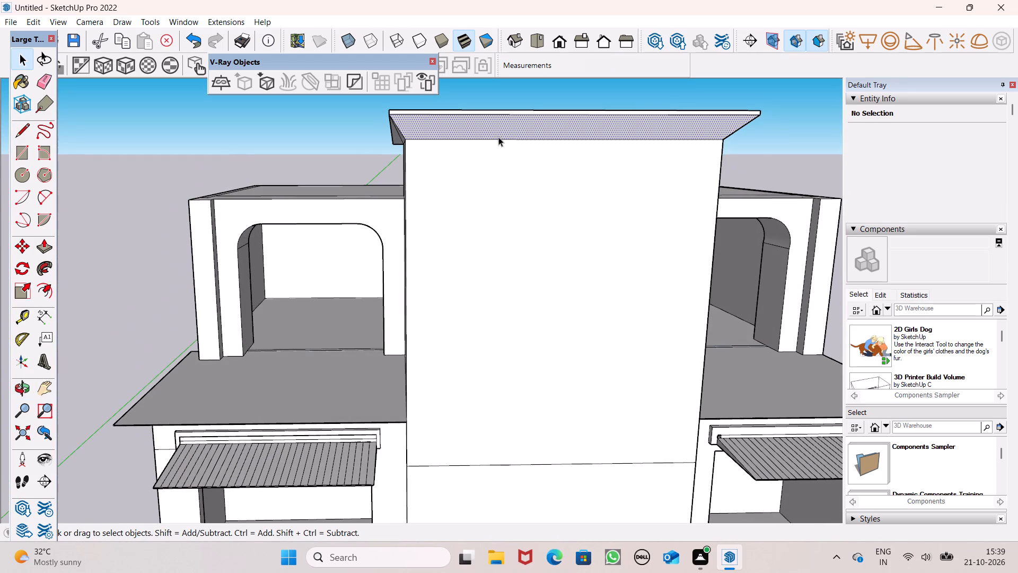
double_click(498, 128)
scroll(462, 188, "down", 5)
scroll(520, 119, "up", 6)
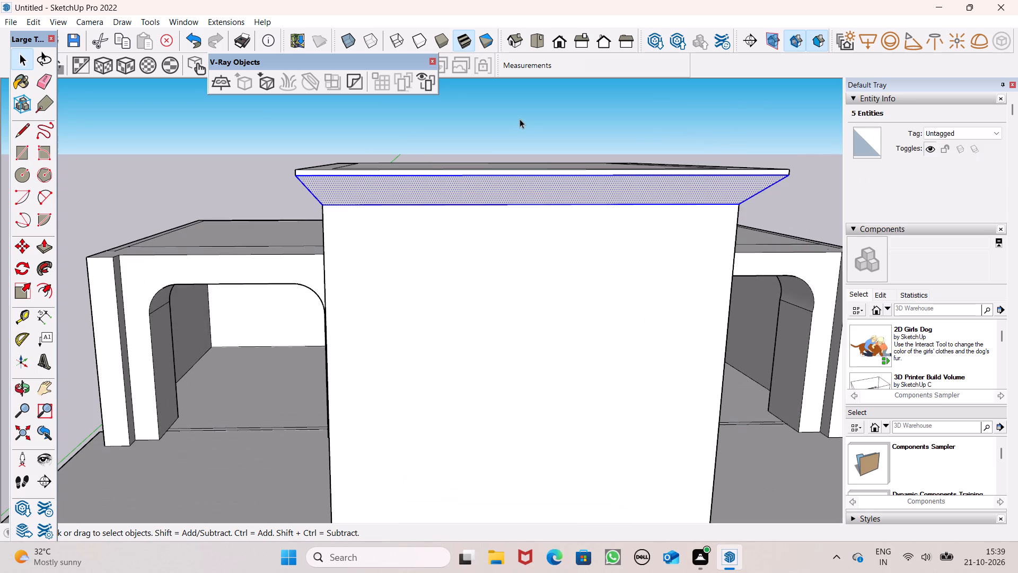
left_click(16, 296)
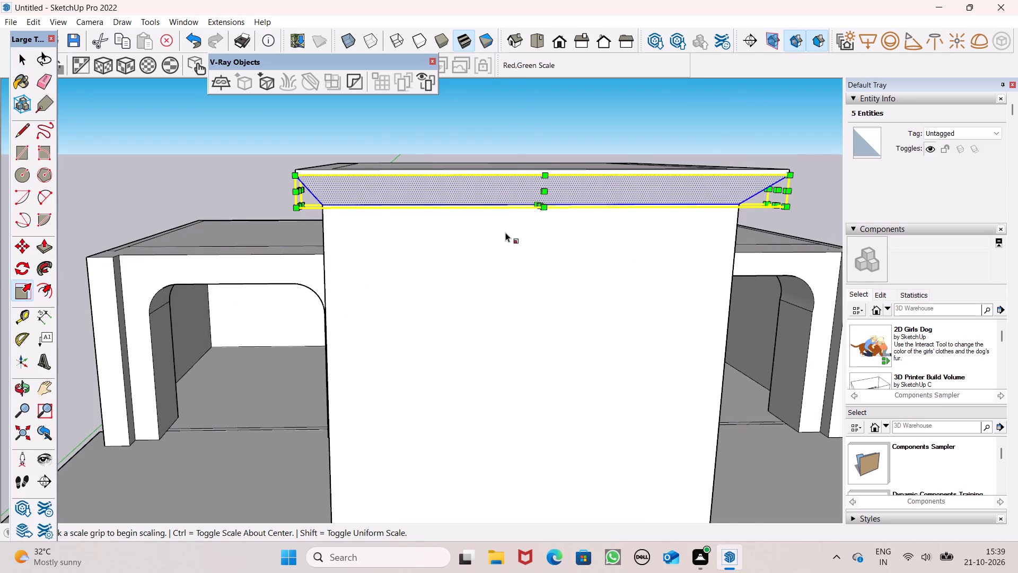
scroll(519, 213, "up", 6)
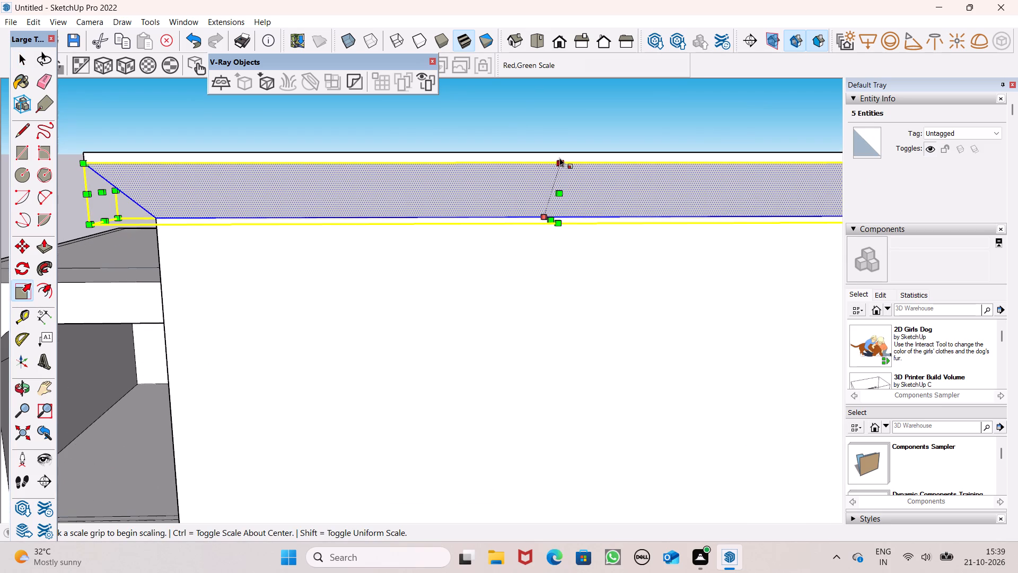
left_click(560, 157)
left_click_drag(561, 161, 561, 152)
key("space")
left_click(528, 117)
Raise the border face around the cap's top by 4" with Push/Pull, creating a new starting face.
scroll(542, 195, "down", 10)
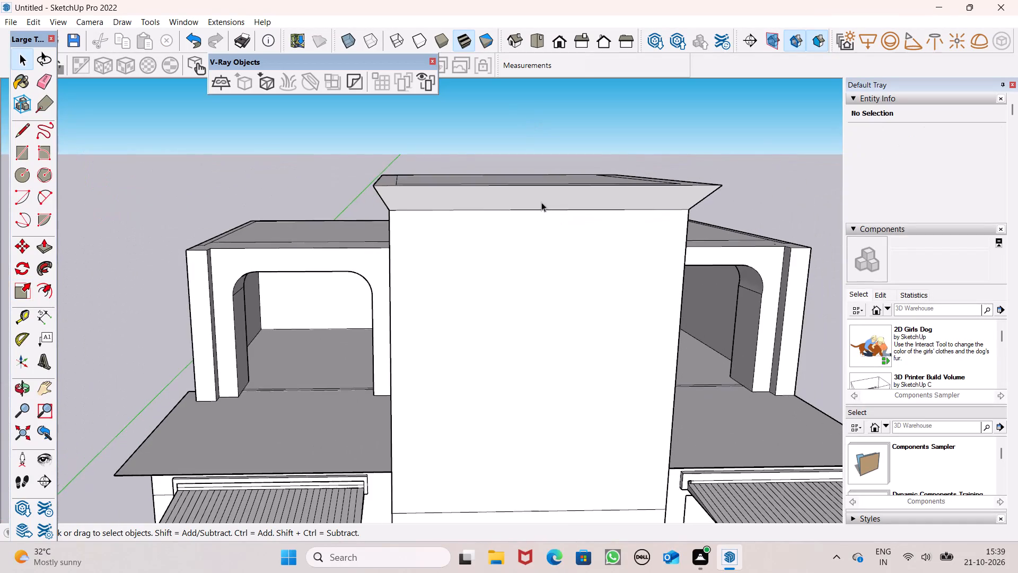
middle_click_drag(551, 201, 568, 346)
scroll(508, 149, "up", 1)
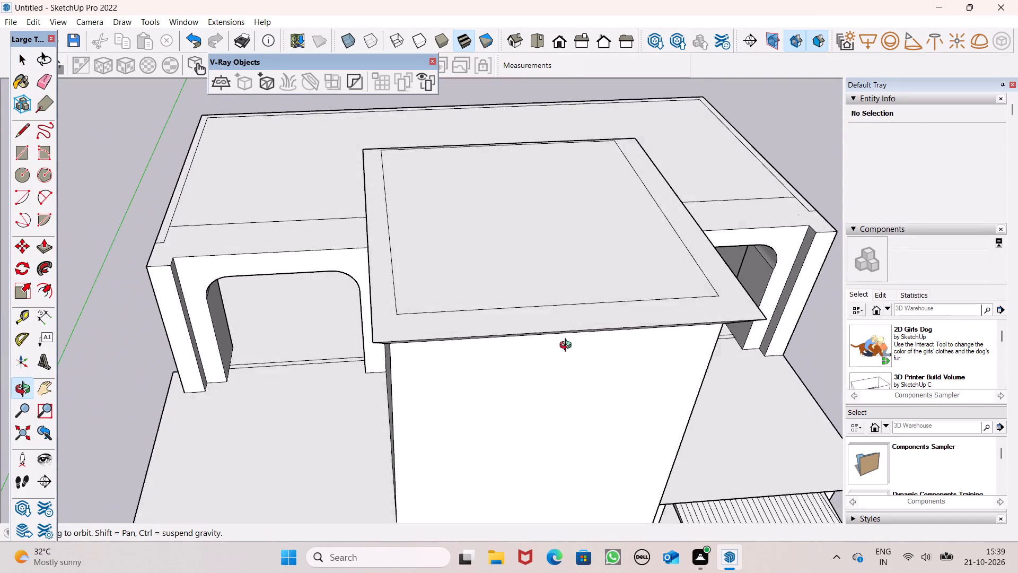
middle_click_drag(568, 346, 564, 354)
left_click(43, 253)
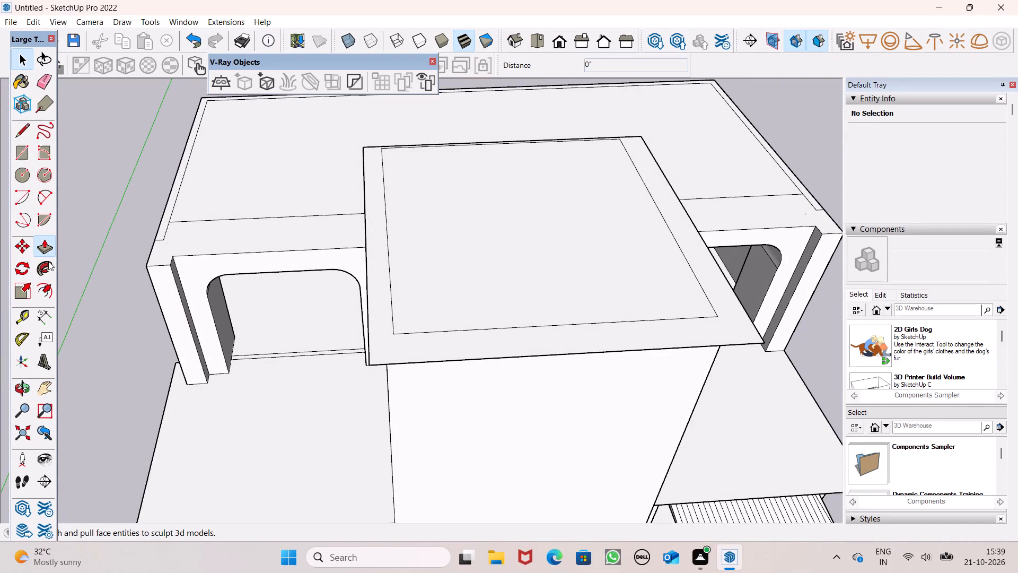
left_click_drag(381, 351, 379, 349)
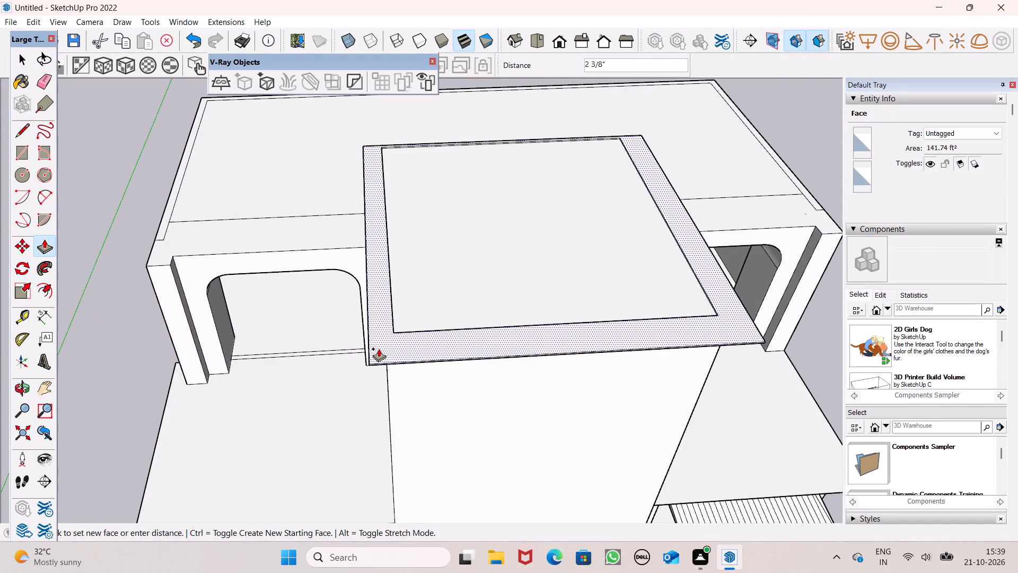
left_click_drag(379, 349, 379, 346)
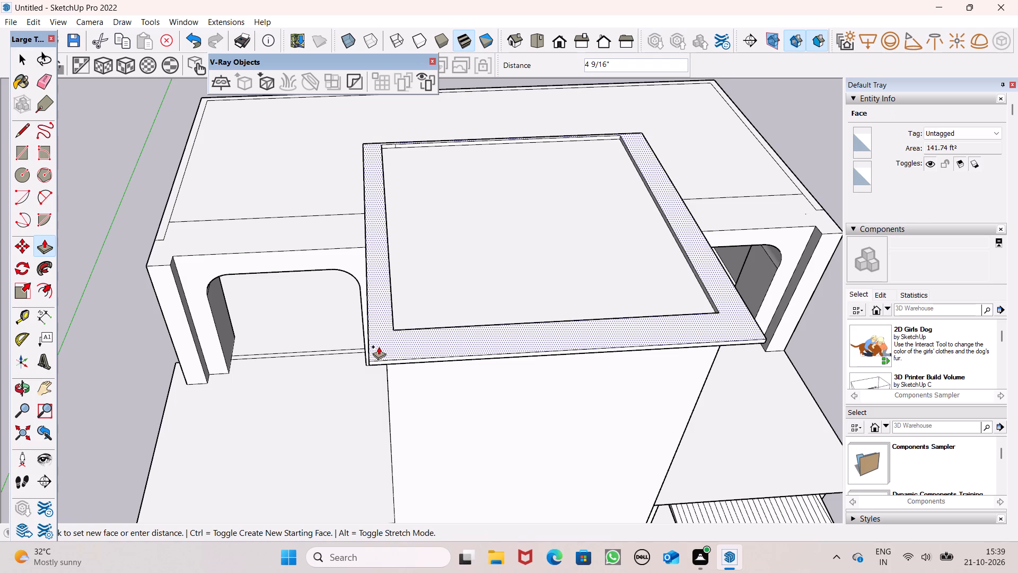
left_click_drag(379, 346, 379, 345)
key("4")
key("shift+quotedbl")
key("Return")
Examine the cap's 4" rim and sloped front soffit from the side, the front and above.
middle_click_drag(449, 377, 526, 236)
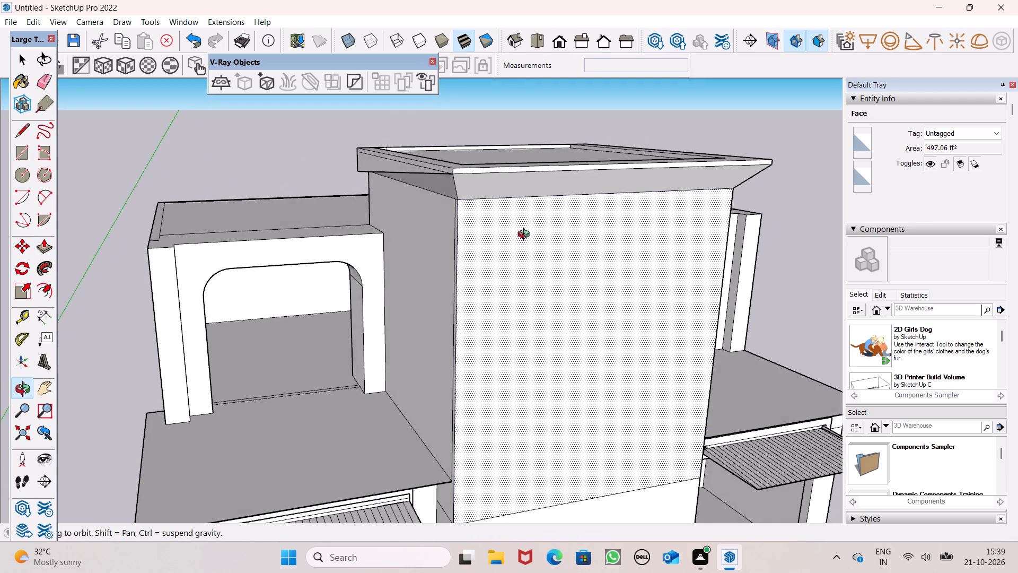
middle_click_drag(526, 236, 647, 276)
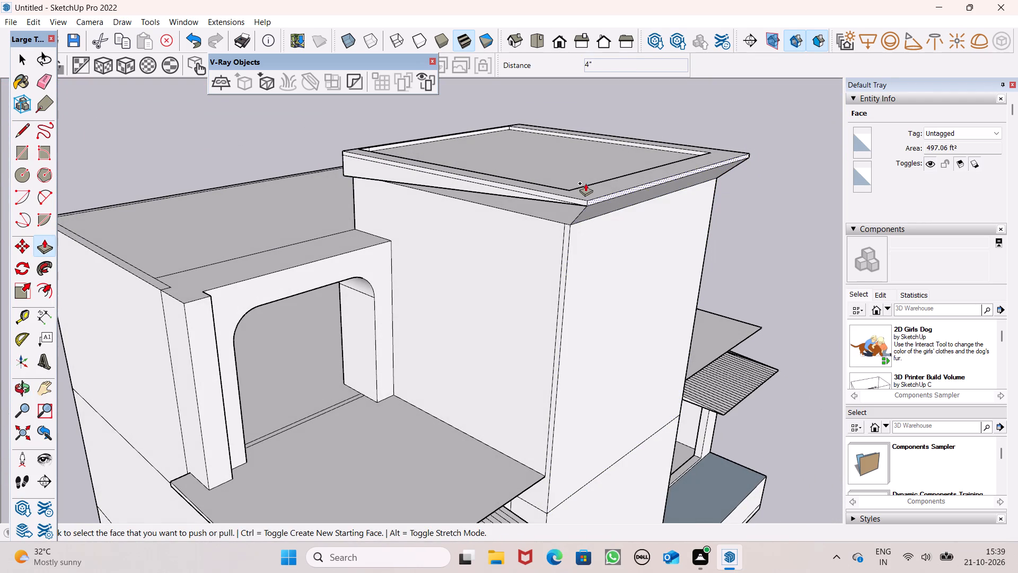
scroll(641, 217, "up", 1)
middle_click_drag(641, 217, 463, 167)
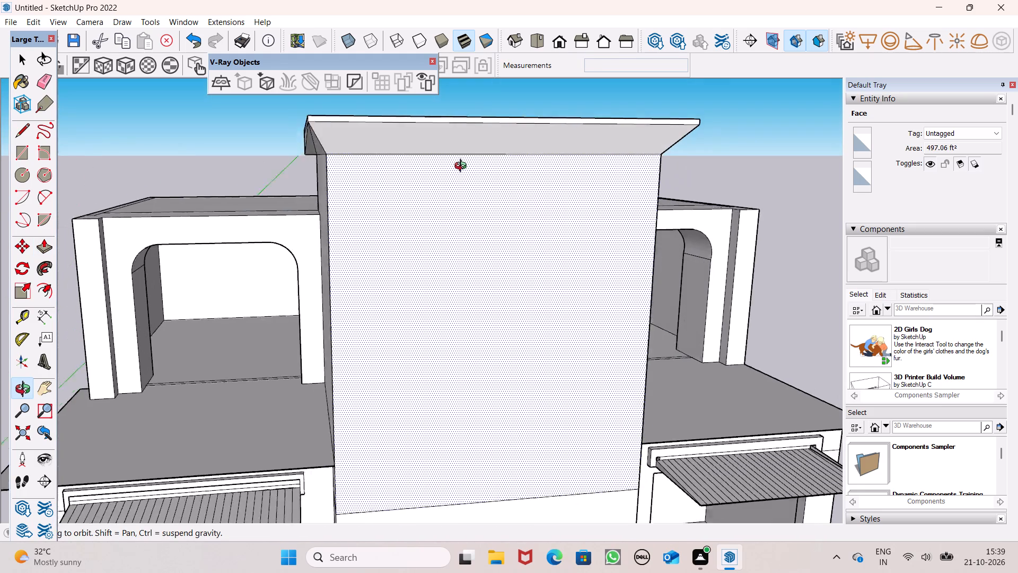
middle_click_drag(463, 167, 451, 152)
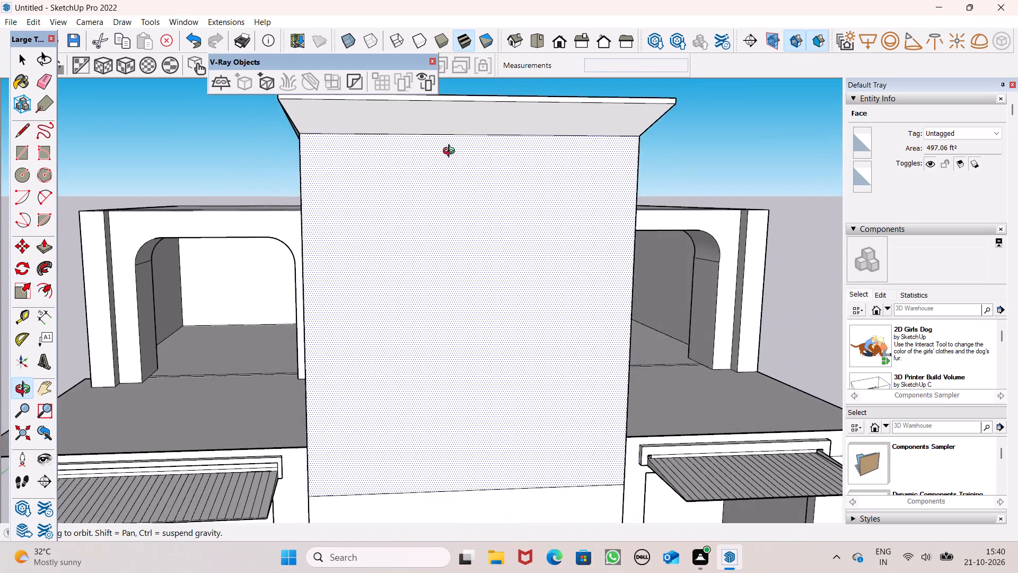
middle_click_drag(451, 152, 443, 259)
scroll(367, 205, "down", 2)
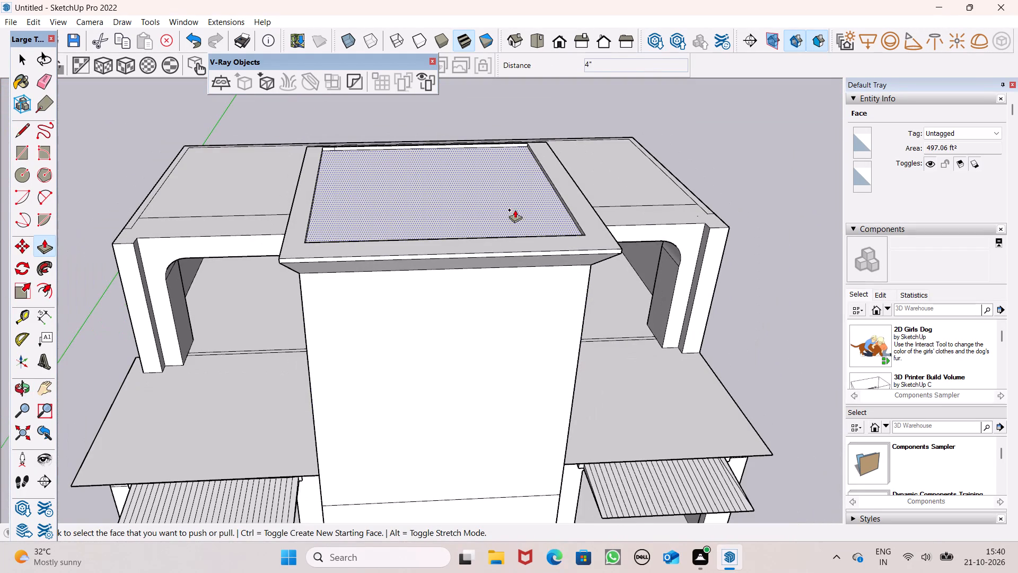
scroll(497, 215, "down", 3)
middle_click_drag(471, 254, 441, 341)
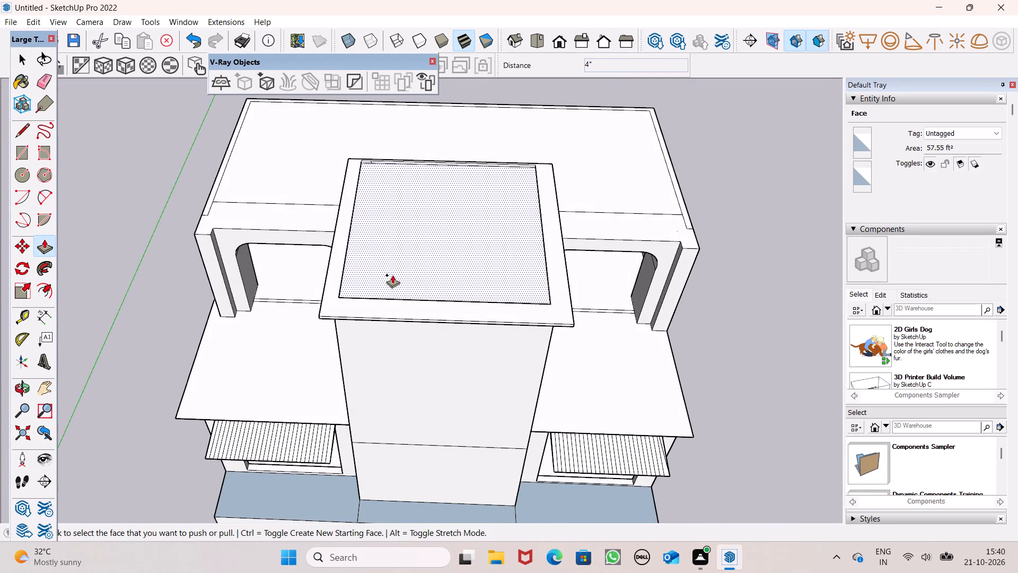
Raise the rim's top border face by another 3' with Push/Pull as a new starting face to form a parapet.
scroll(349, 296, "up", 4)
left_click_drag(331, 307, 331, 301)
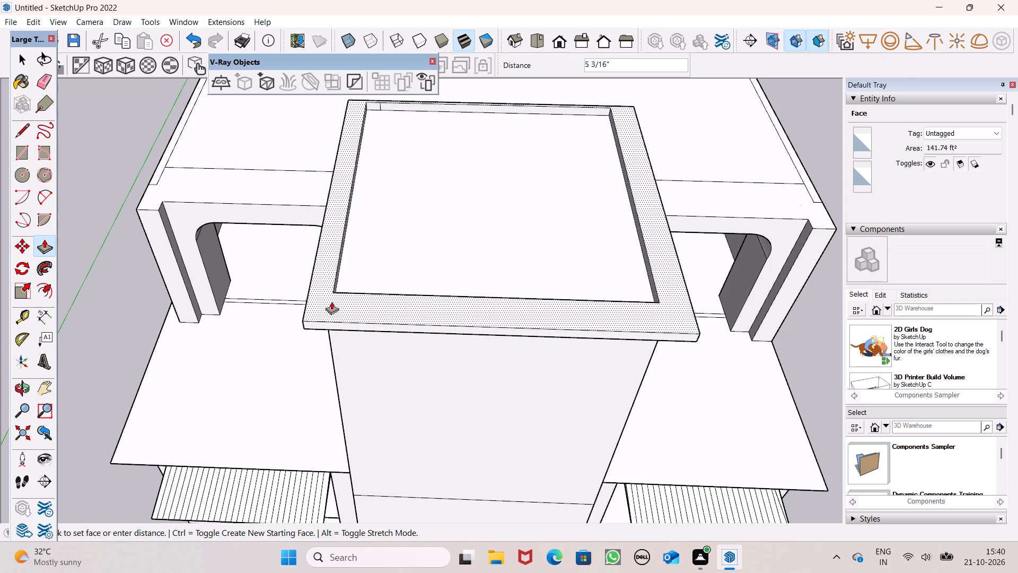
left_click_drag(331, 301, 335, 290)
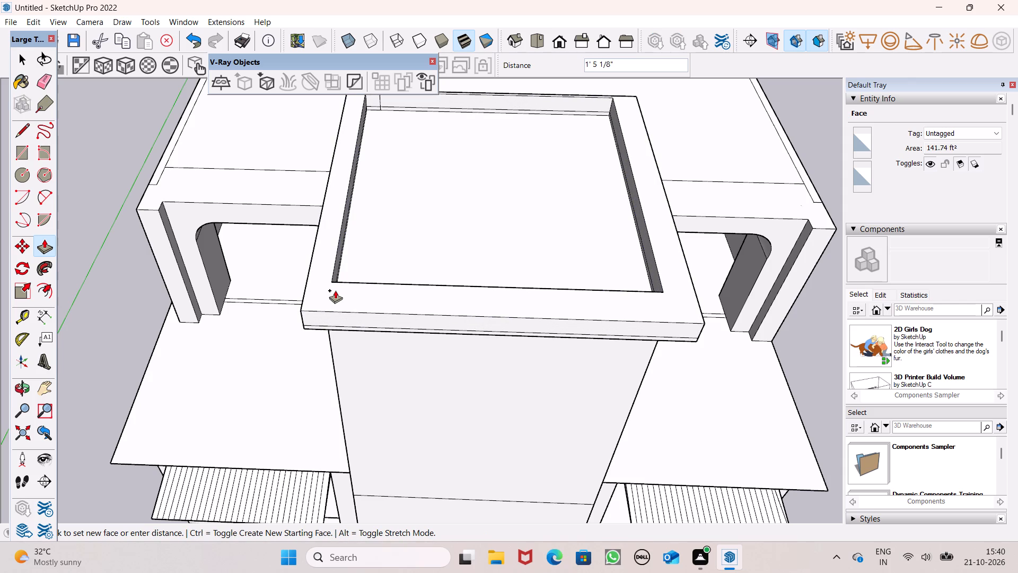
left_click_drag(335, 290, 336, 289)
key("3")
key("apostrophe")
key("Return")
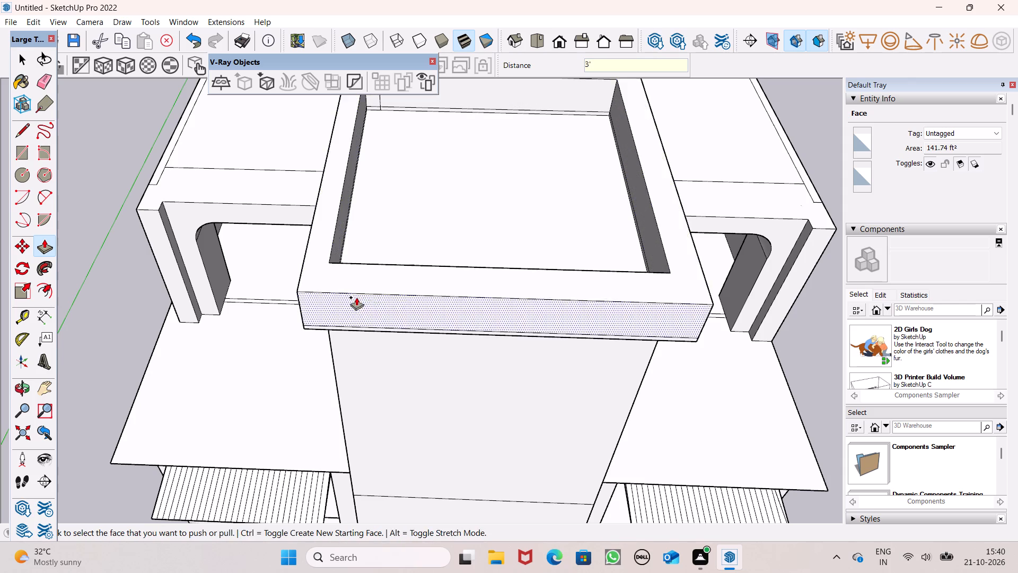
Trace a short line along the parapet's inner top edge to close the opening with a flush top face.
middle_click_drag(372, 291, 460, 200)
scroll(473, 259, "down", 4)
middle_click_drag(471, 233, 433, 162)
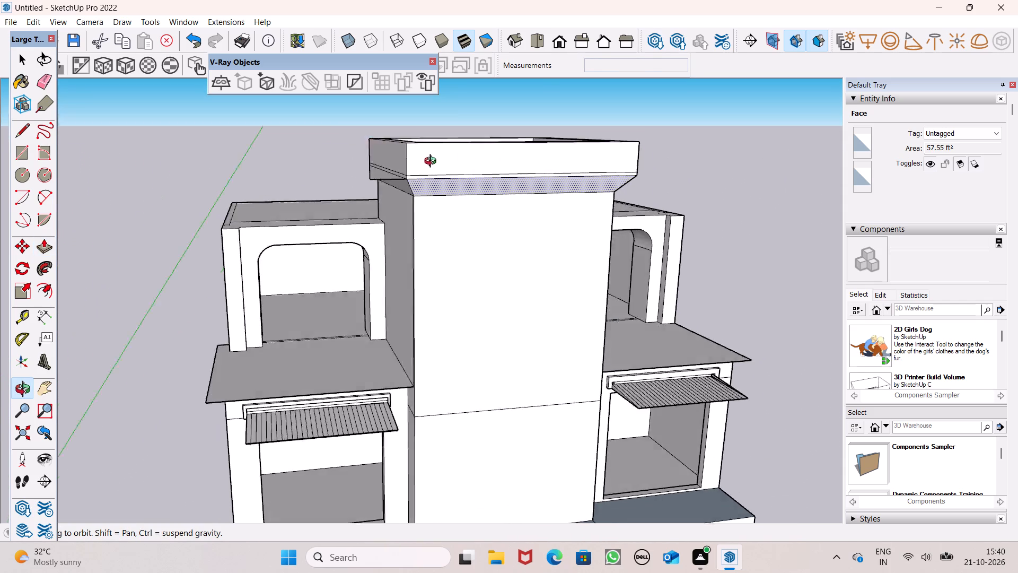
middle_click_drag(433, 162, 369, 186)
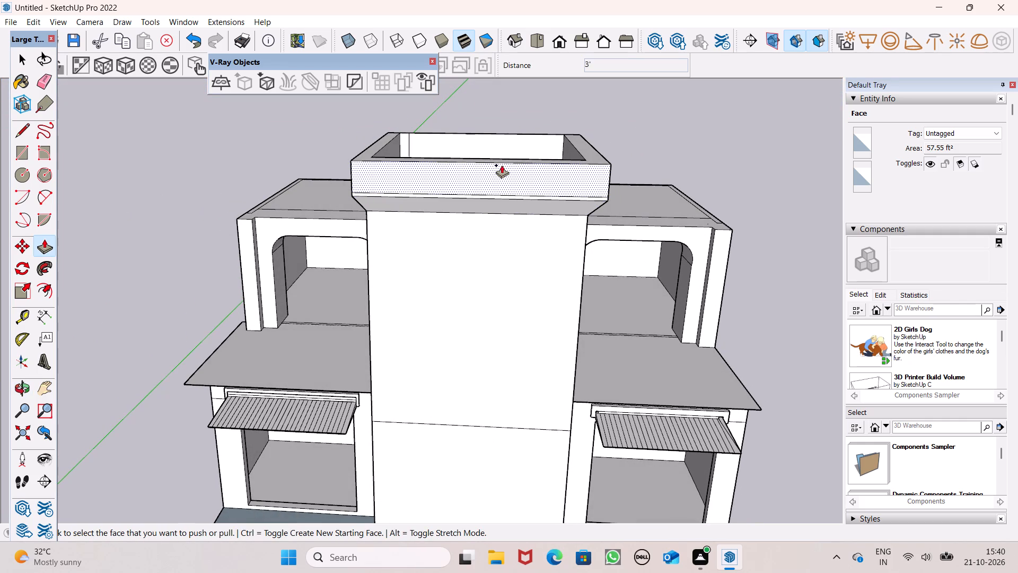
middle_click_drag(507, 164, 229, 281)
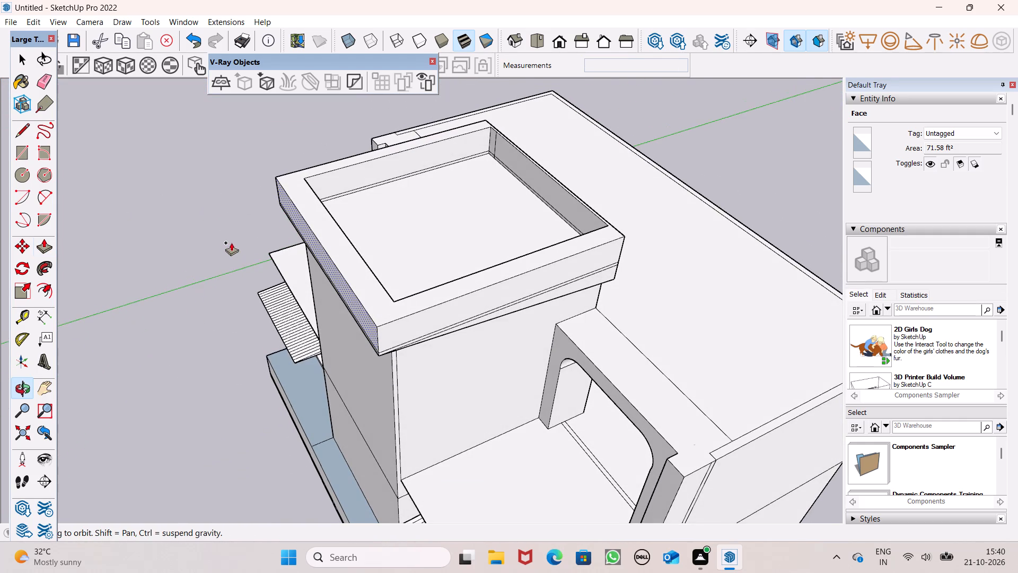
left_click(27, 130)
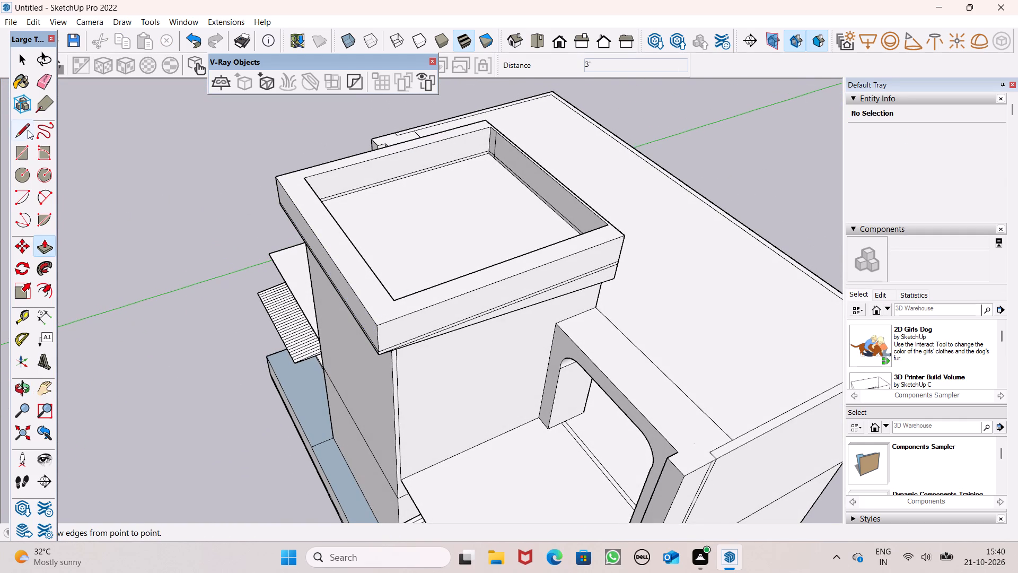
scroll(475, 157, "up", 6)
scroll(477, 150, "down", 5)
middle_click_drag(493, 194, 490, 199)
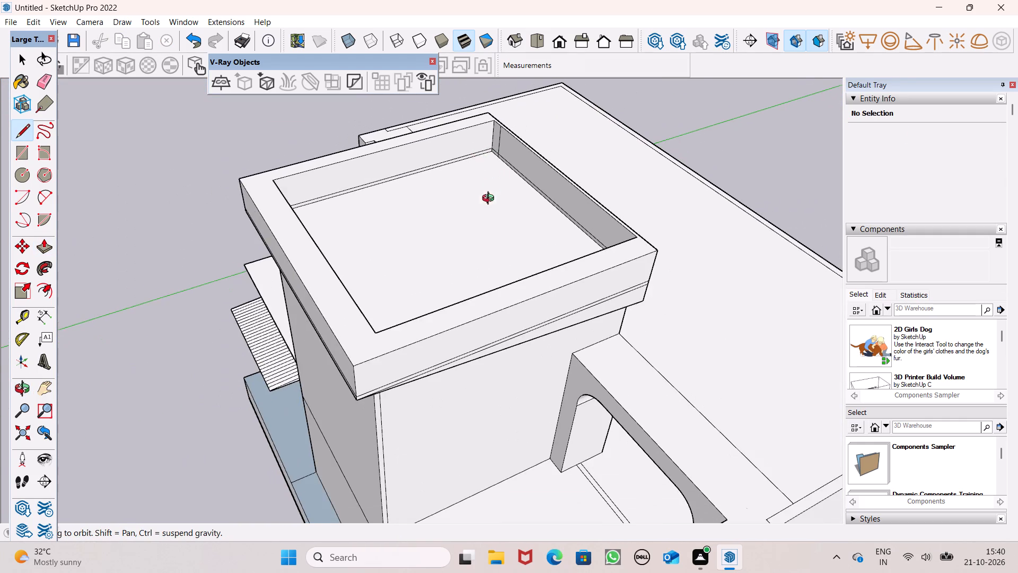
middle_click_drag(490, 199, 469, 211)
scroll(383, 183, "up", 5)
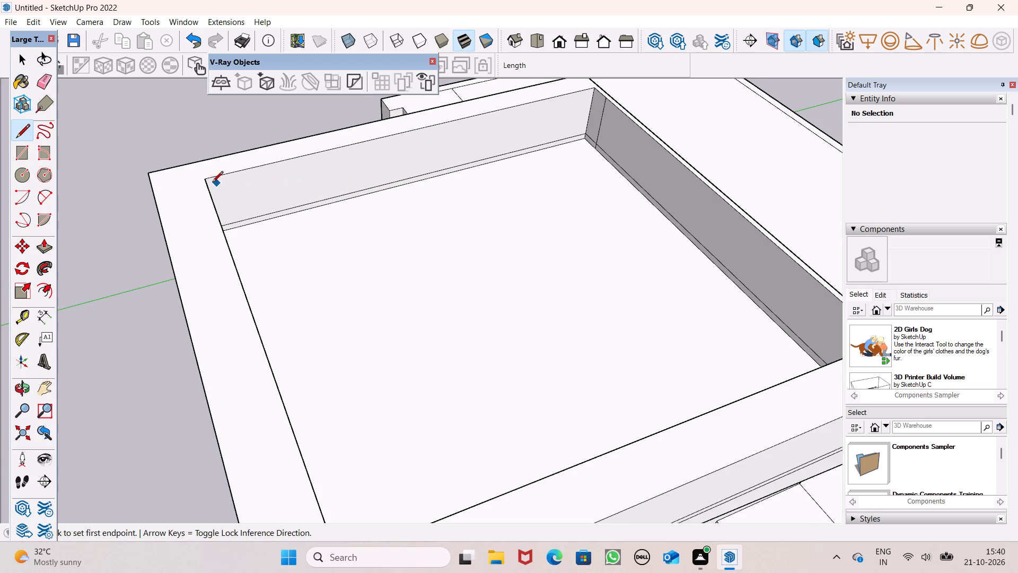
left_click_drag(206, 181, 212, 180)
left_click(220, 176)
key("space")
scroll(408, 190, "down", 4)
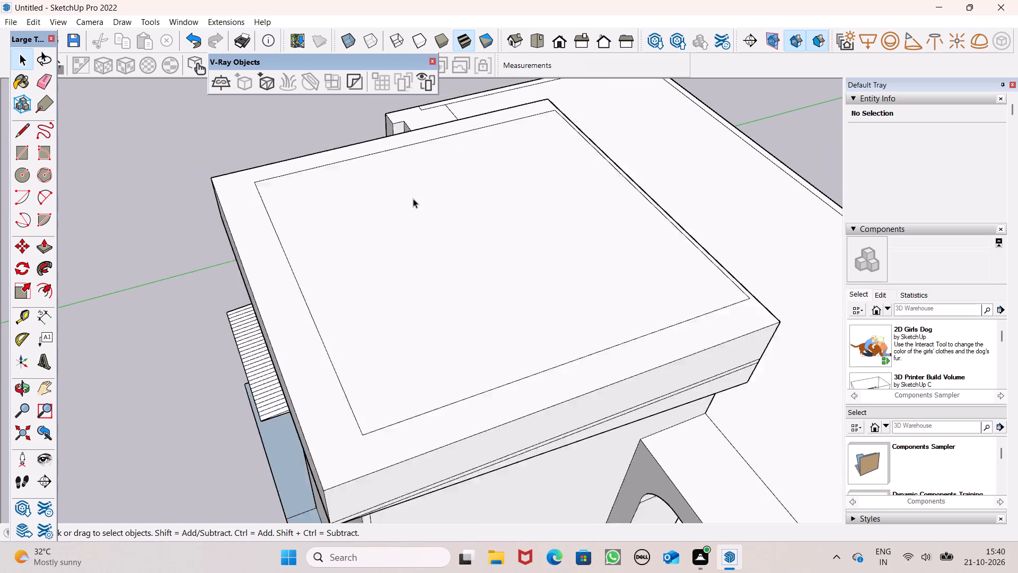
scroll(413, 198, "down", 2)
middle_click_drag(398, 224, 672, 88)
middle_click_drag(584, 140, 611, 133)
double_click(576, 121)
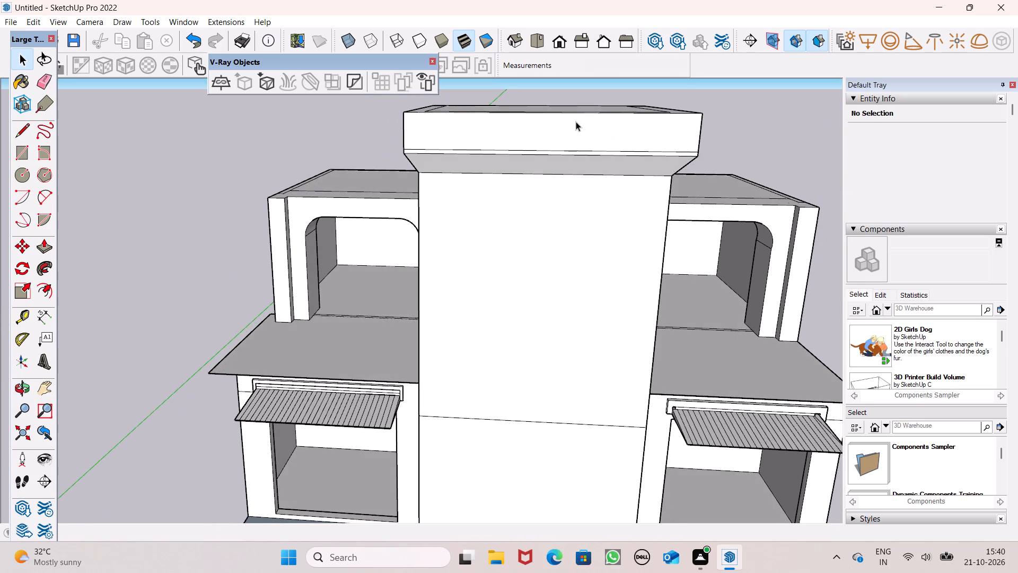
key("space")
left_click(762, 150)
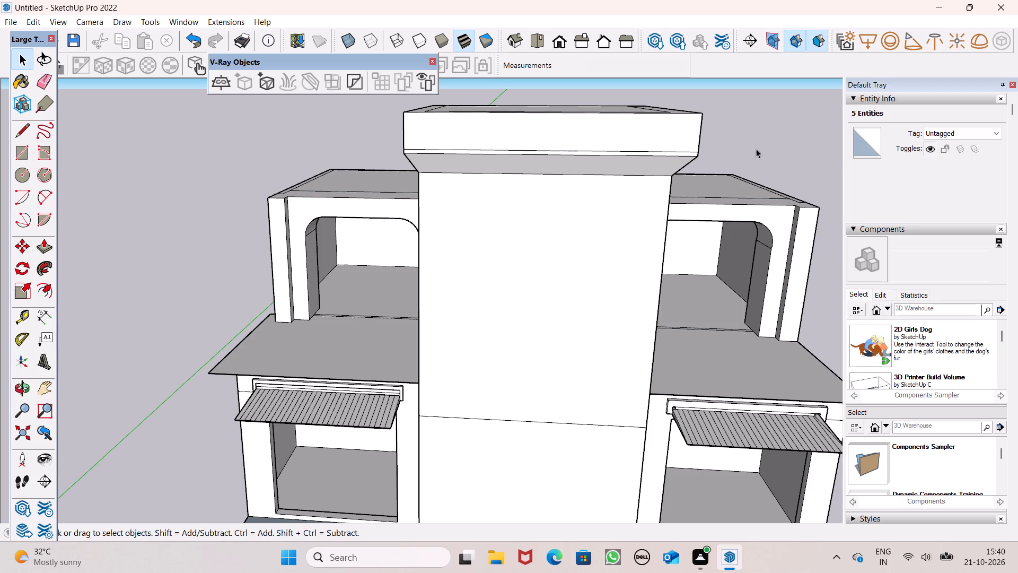
Pull the left side face of the central bay's parapet outward with Push/Pull so it overhangs the cap below.
middle_click_drag(541, 162, 784, 177)
scroll(380, 166, "up", 1)
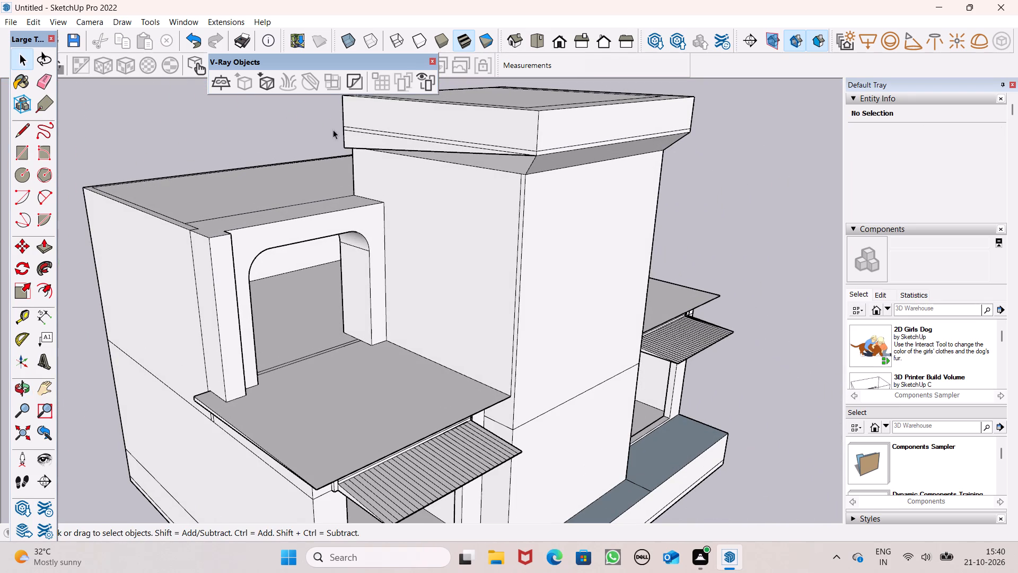
left_click(42, 250)
scroll(426, 176, "up", 1)
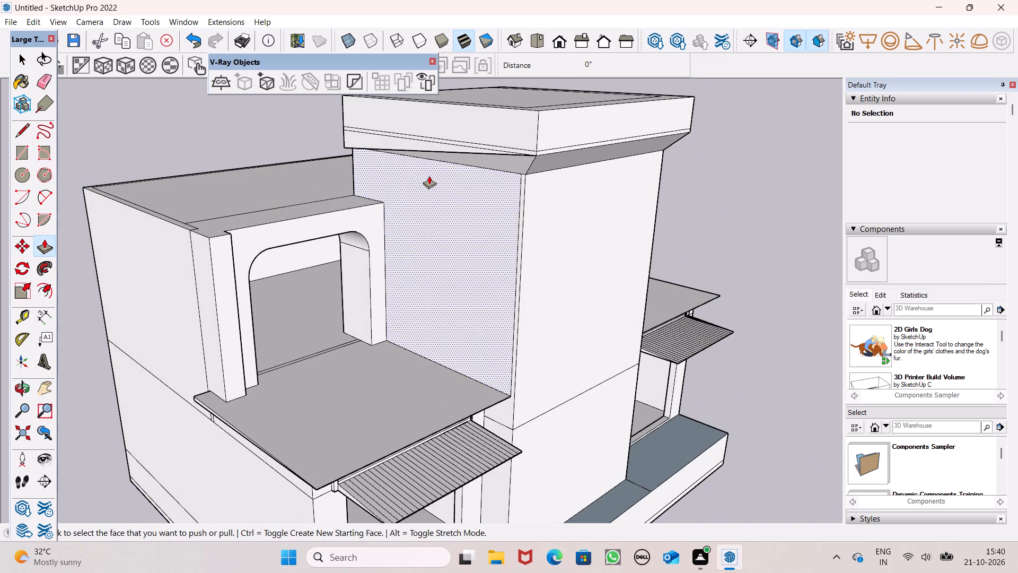
scroll(429, 176, "up", 3)
scroll(523, 183, "down", 3)
middle_click_drag(531, 189, 548, 231)
scroll(537, 156, "up", 2)
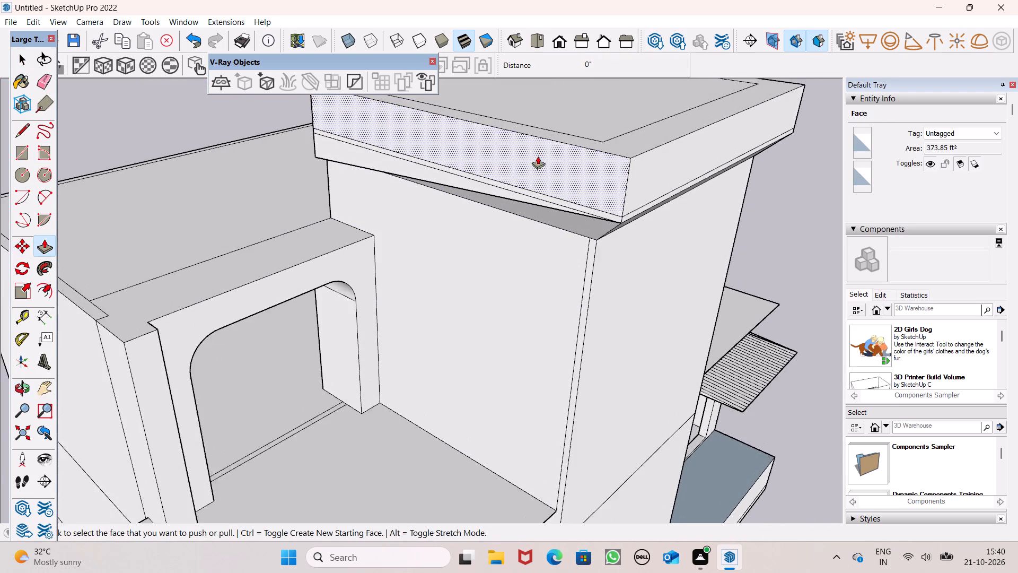
scroll(538, 156, "up", 1)
left_click_drag(543, 160, 529, 177)
scroll(520, 179, "down", 3)
Pull the parapet's front face forward about 3' 5" with Push/Pull to overhang the sloped cap.
middle_click_drag(603, 203, 552, 147)
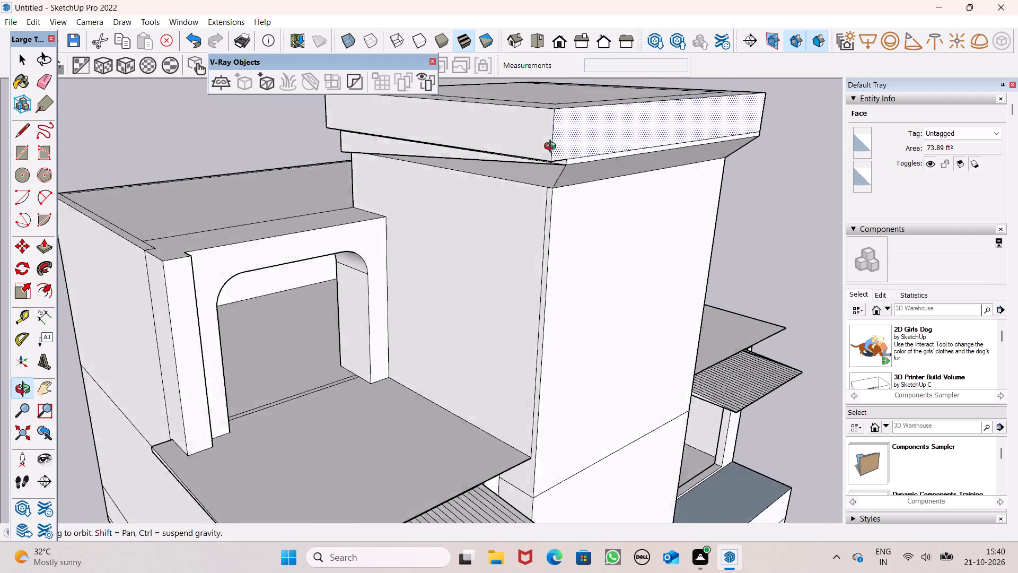
middle_click_drag(552, 147, 469, 125)
left_click_drag(496, 103, 522, 109)
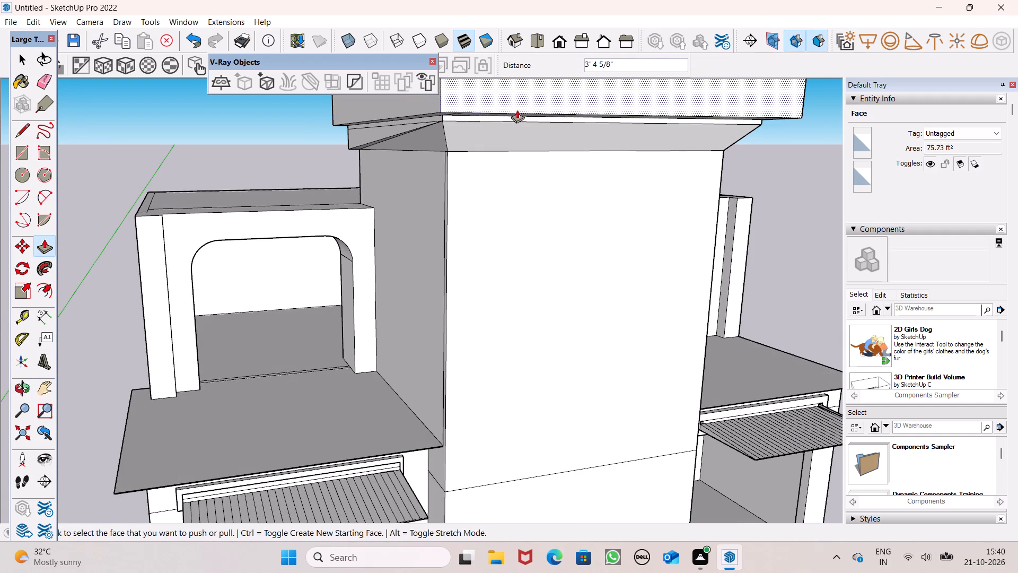
Pull the parapet's right side face outward about 2' with Push/Pull so it also overhangs the cap.
scroll(537, 170, "down", 4)
middle_click_drag(592, 181, 378, 131)
scroll(379, 173, "down", 4)
scroll(375, 184, "up", 1)
middle_click_drag(520, 134, 415, 172)
scroll(505, 115, "up", 5)
left_click_drag(460, 107, 486, 116)
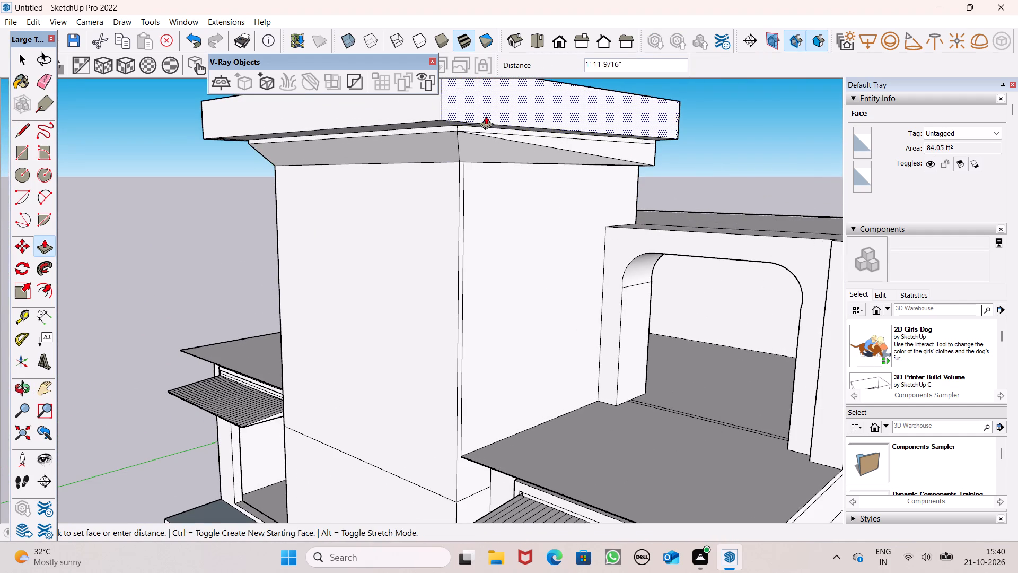
left_click_drag(486, 116, 490, 117)
middle_click_drag(477, 171, 512, 114)
scroll(531, 154, "down", 5)
key("space")
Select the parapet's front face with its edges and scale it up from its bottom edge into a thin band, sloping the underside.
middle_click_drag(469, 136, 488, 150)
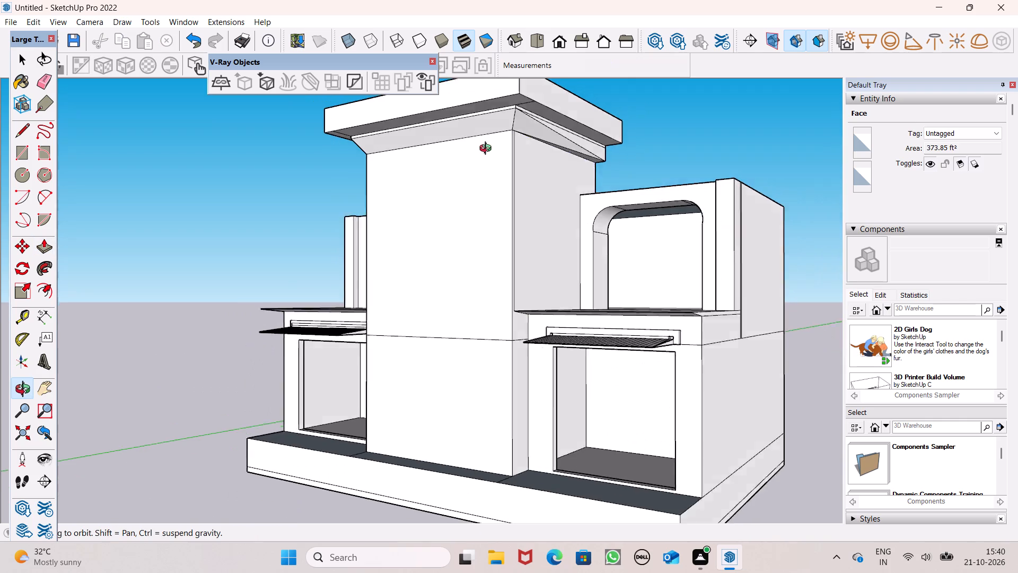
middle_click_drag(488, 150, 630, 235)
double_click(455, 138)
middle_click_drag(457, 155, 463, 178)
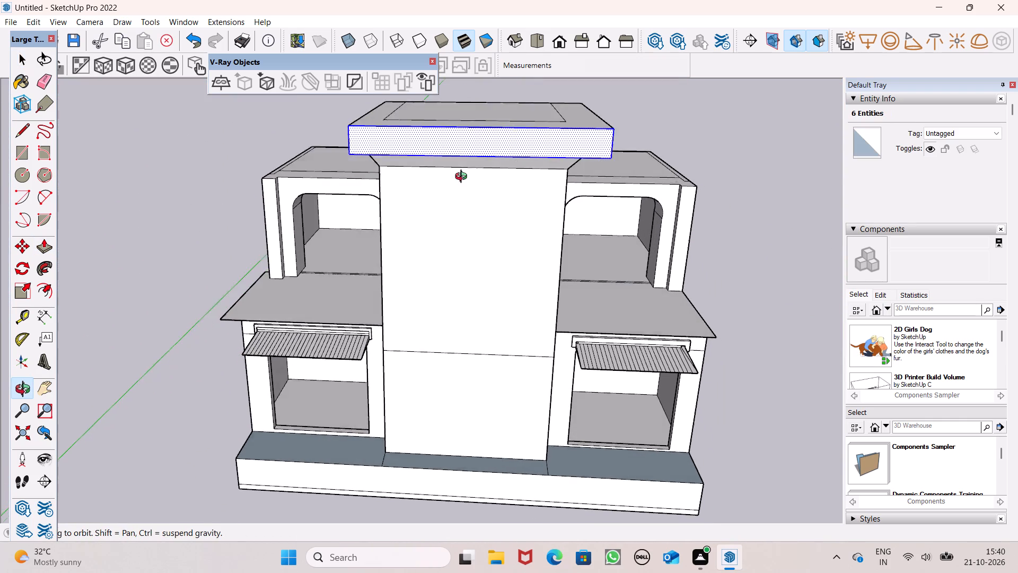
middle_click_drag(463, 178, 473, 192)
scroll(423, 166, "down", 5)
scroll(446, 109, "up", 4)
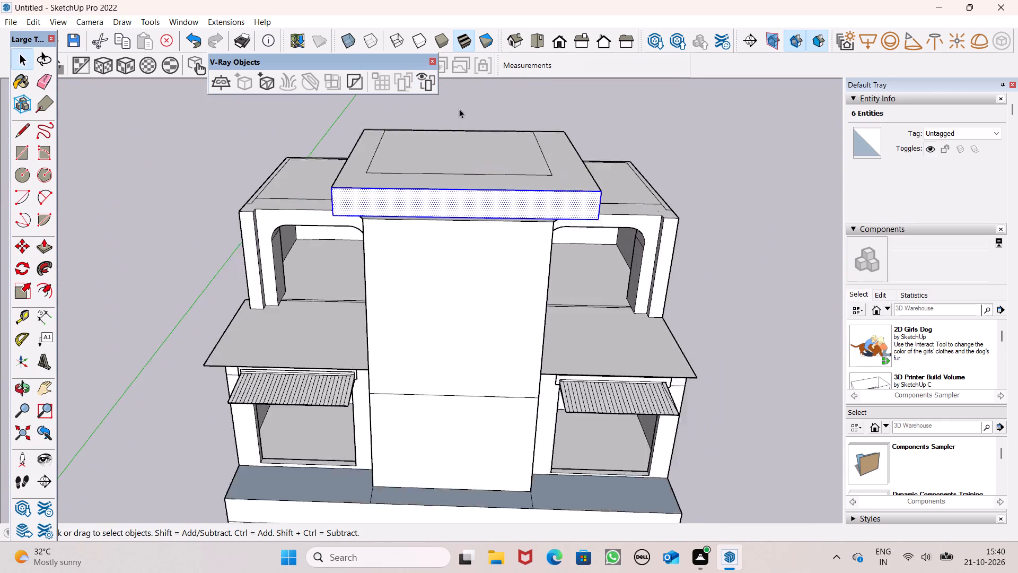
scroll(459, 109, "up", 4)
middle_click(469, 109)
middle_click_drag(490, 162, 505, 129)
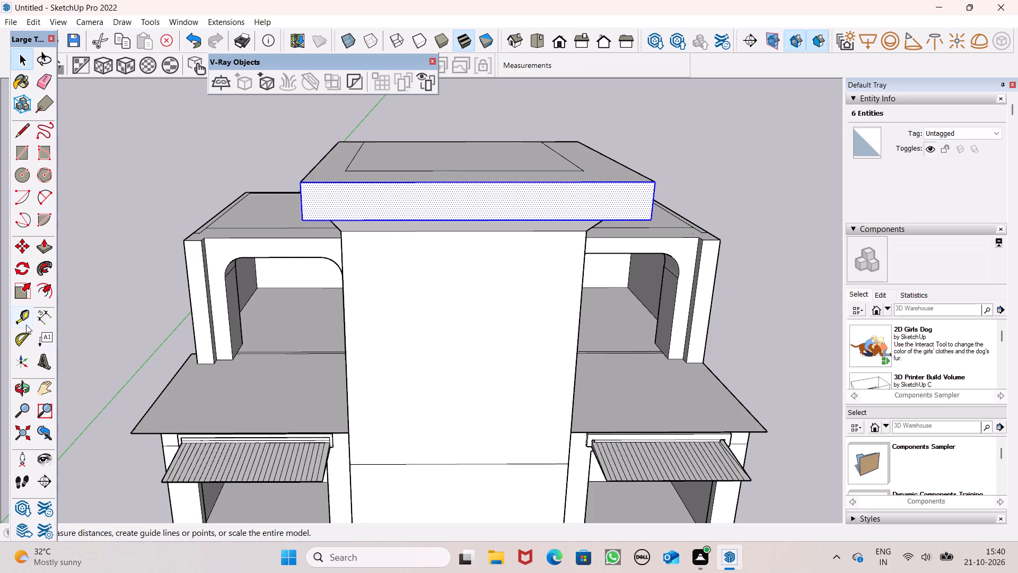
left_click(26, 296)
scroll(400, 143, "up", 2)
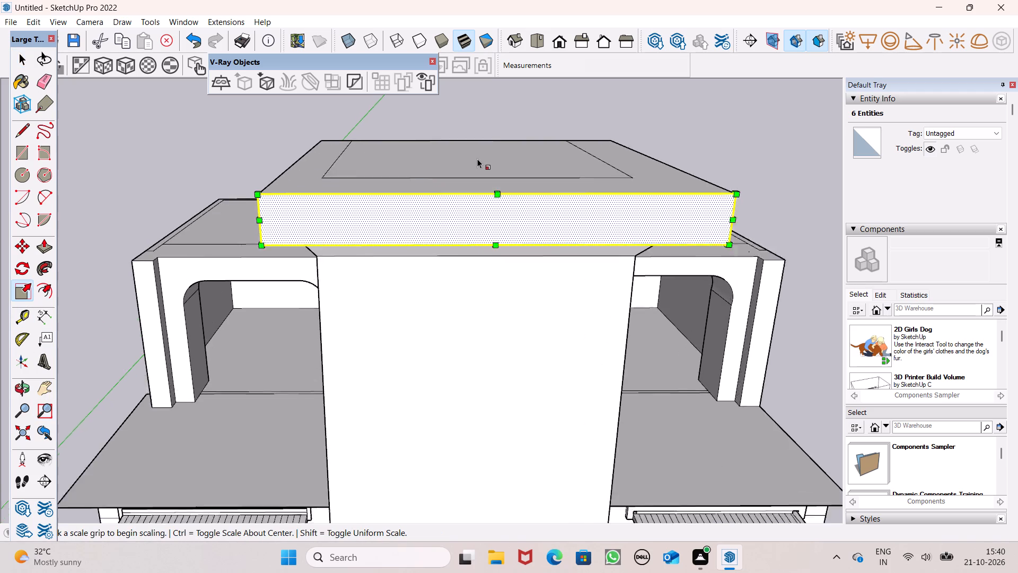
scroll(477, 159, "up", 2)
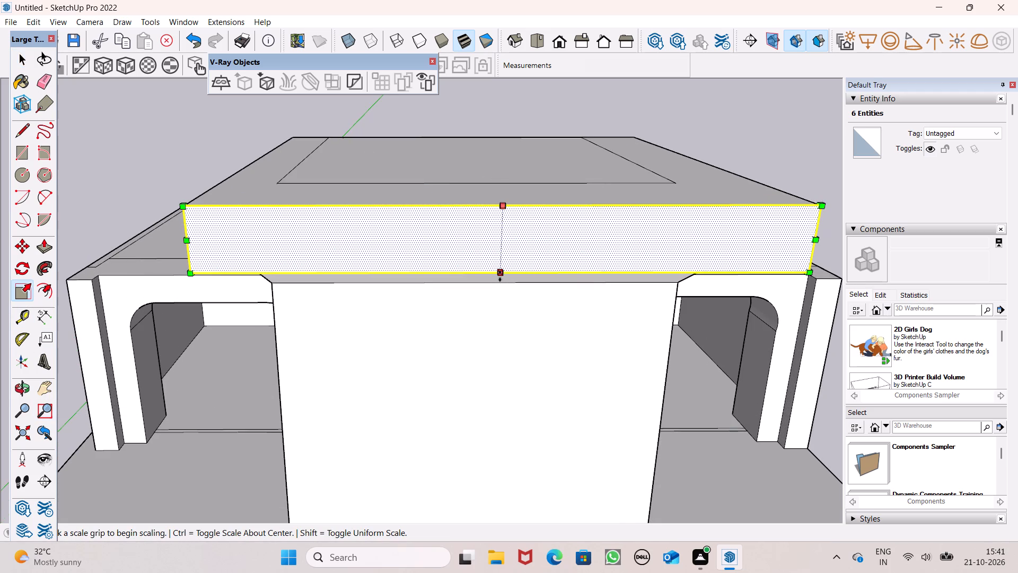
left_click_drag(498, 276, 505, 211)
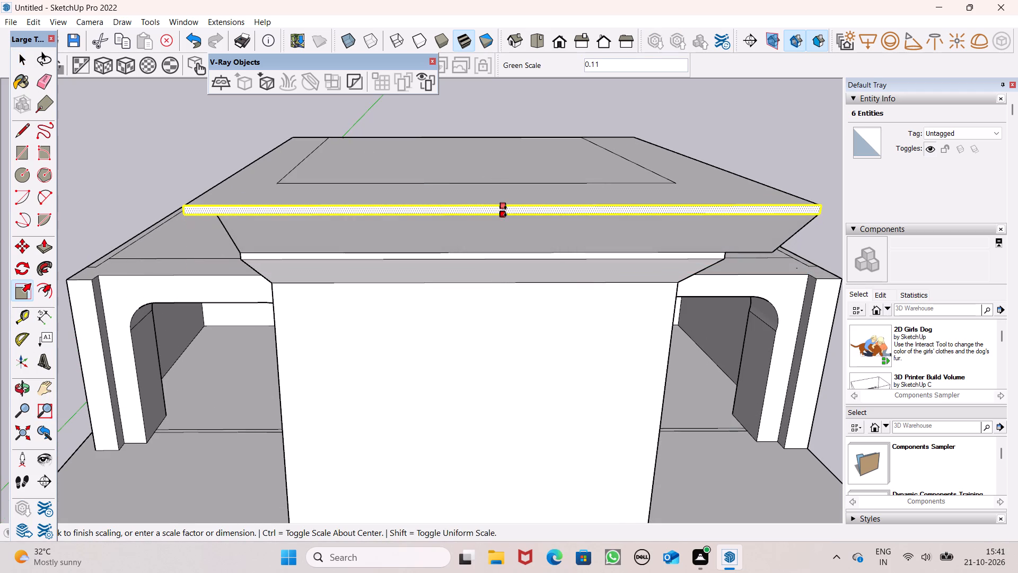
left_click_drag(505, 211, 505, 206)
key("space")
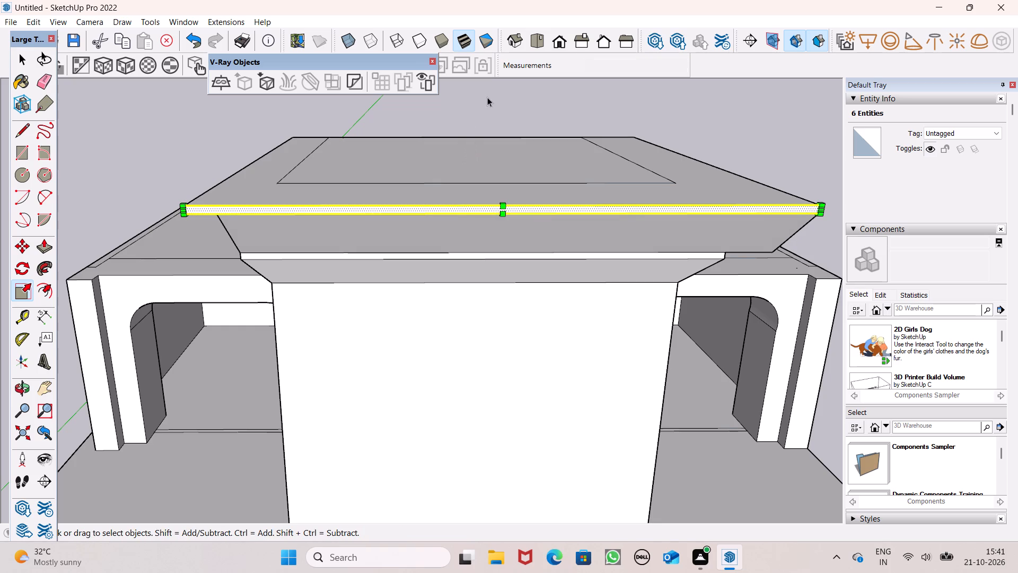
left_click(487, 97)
Examine the parapet's sloped front underside and its corners from below, the front and both sides.
scroll(473, 170, "down", 4)
middle_click_drag(499, 203, 426, 47)
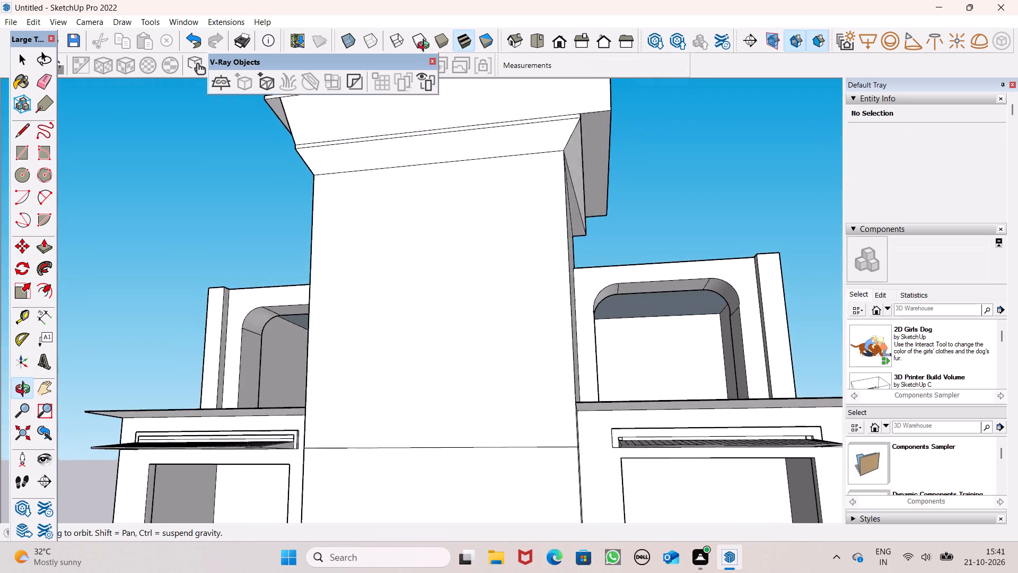
middle_click_drag(426, 47, 577, 90)
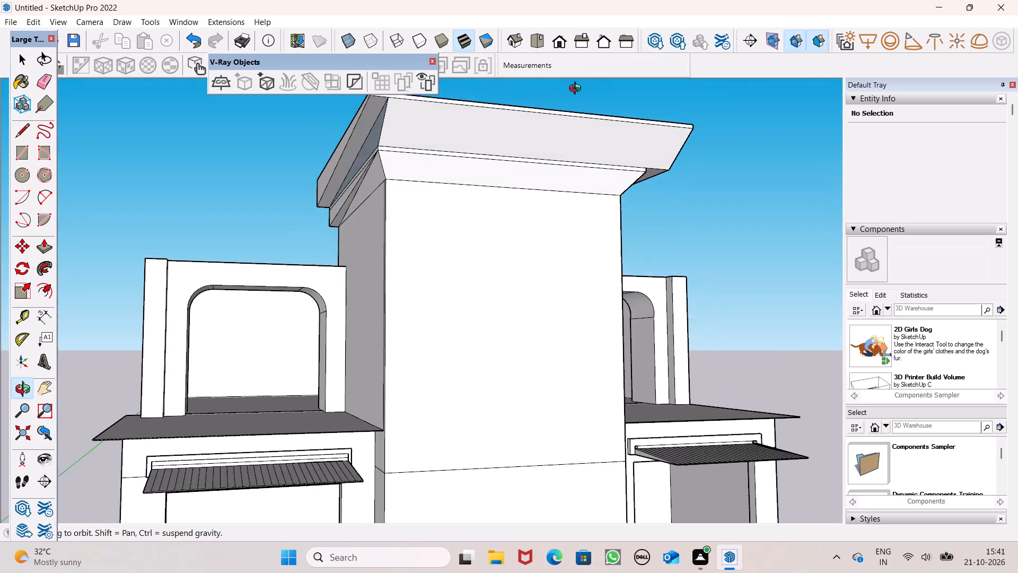
middle_click_drag(577, 90, 687, 112)
scroll(463, 190, "up", 3)
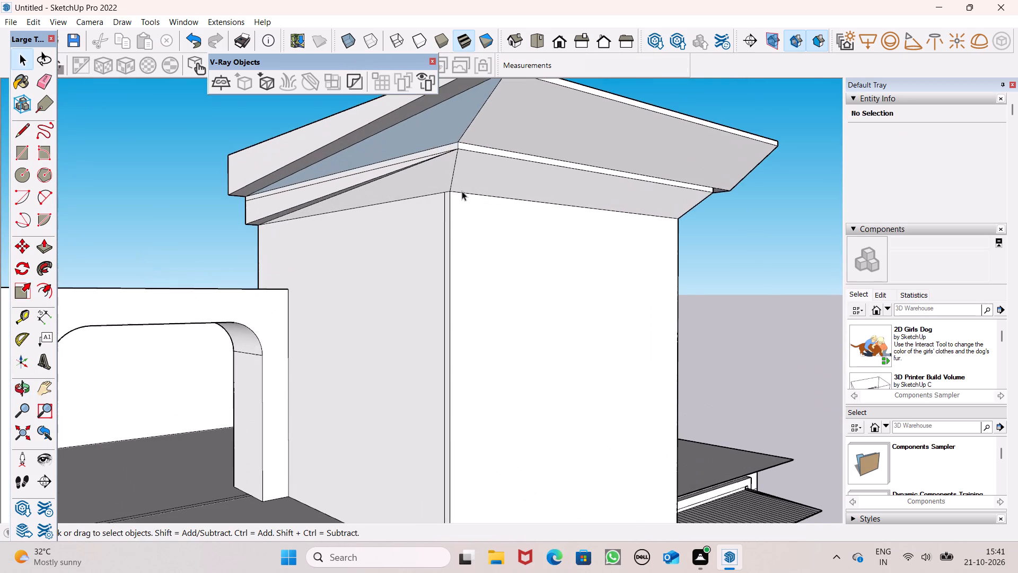
scroll(462, 191, "up", 1)
middle_click_drag(482, 183, 420, 231)
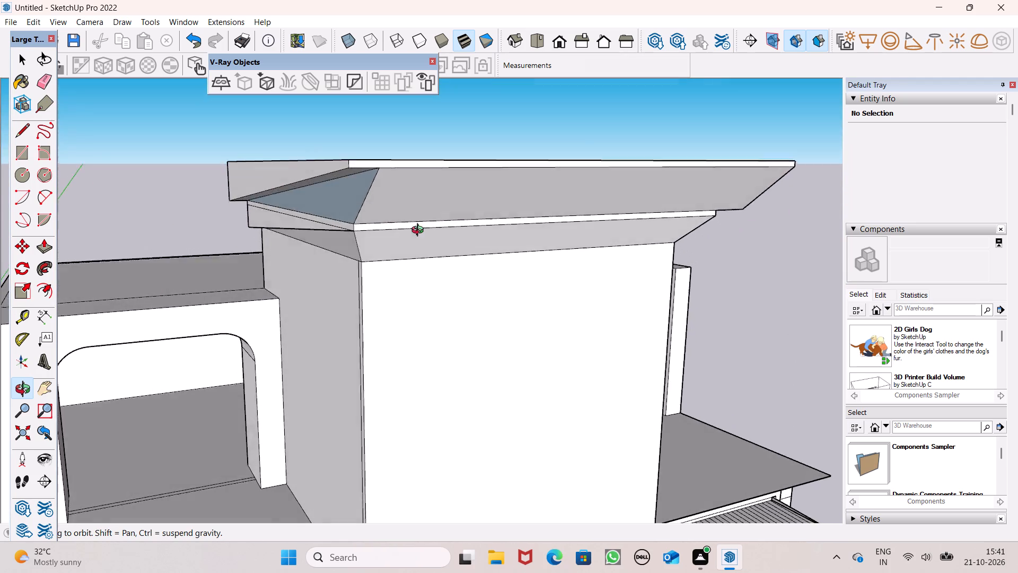
middle_click_drag(420, 231, 294, 219)
scroll(496, 136, "down", 4)
middle_click_drag(542, 168, 507, 179)
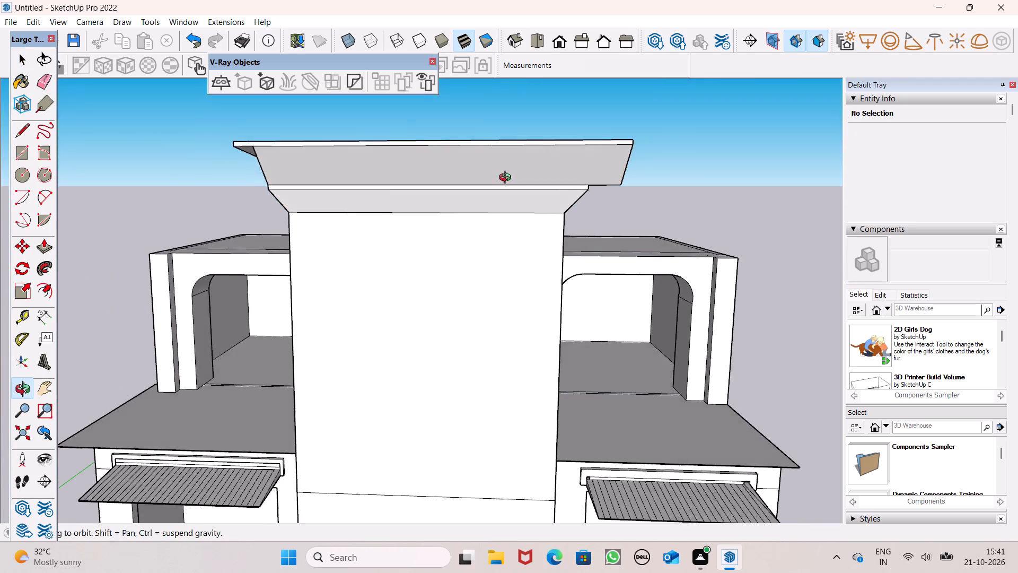
middle_click_drag(507, 179, 503, 179)
scroll(671, 165, "down", 4)
middle_click_drag(734, 194, 564, 181)
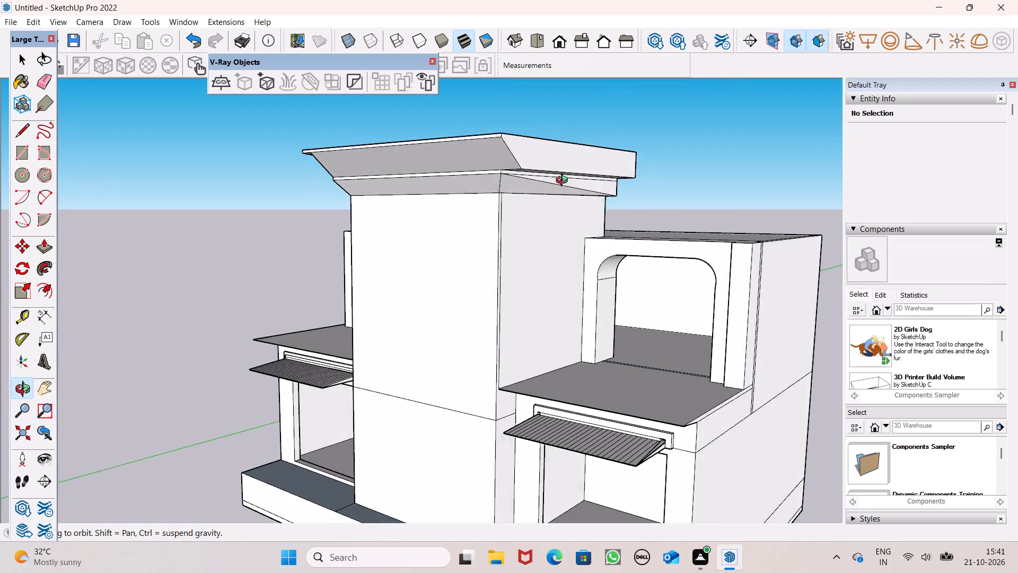
middle_click_drag(564, 181, 834, 140)
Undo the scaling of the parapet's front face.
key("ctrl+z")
Pull the parapet's left side face outward by about another 10" with Push/Pull.
scroll(511, 215, "up", 1)
middle_click_drag(511, 215, 586, 274)
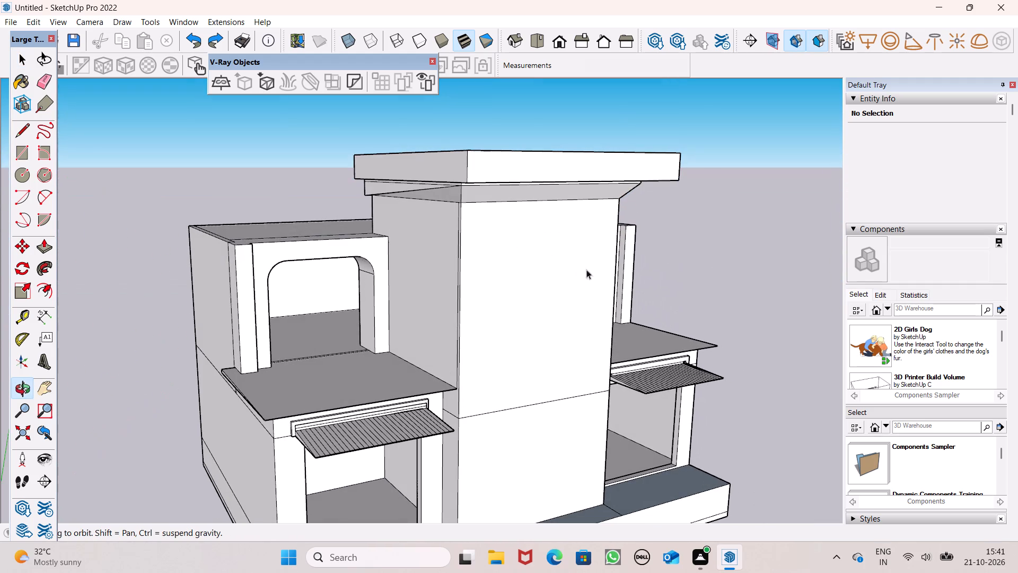
left_click_drag(41, 251, 55, 246)
left_click_drag(416, 164, 409, 168)
middle_click_drag(468, 198, 372, 106)
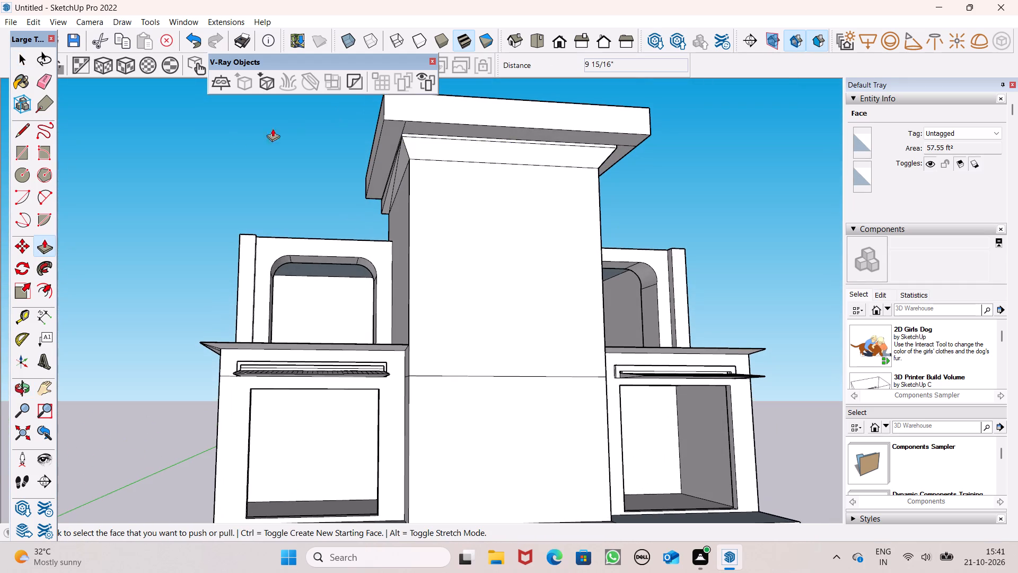
Erase the seam edges across the parapet overhang's underside near its two front corners.
left_click(54, 83)
scroll(433, 184, "up", 5)
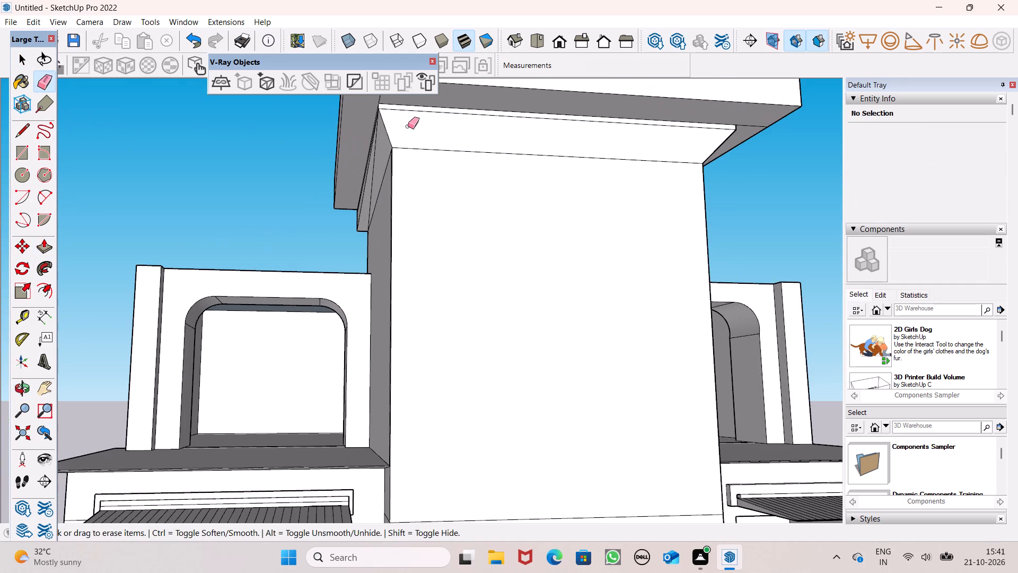
scroll(359, 189, "down", 5)
scroll(396, 149, "up", 6)
left_click_drag(349, 142, 335, 141)
middle_click_drag(403, 211, 594, 169)
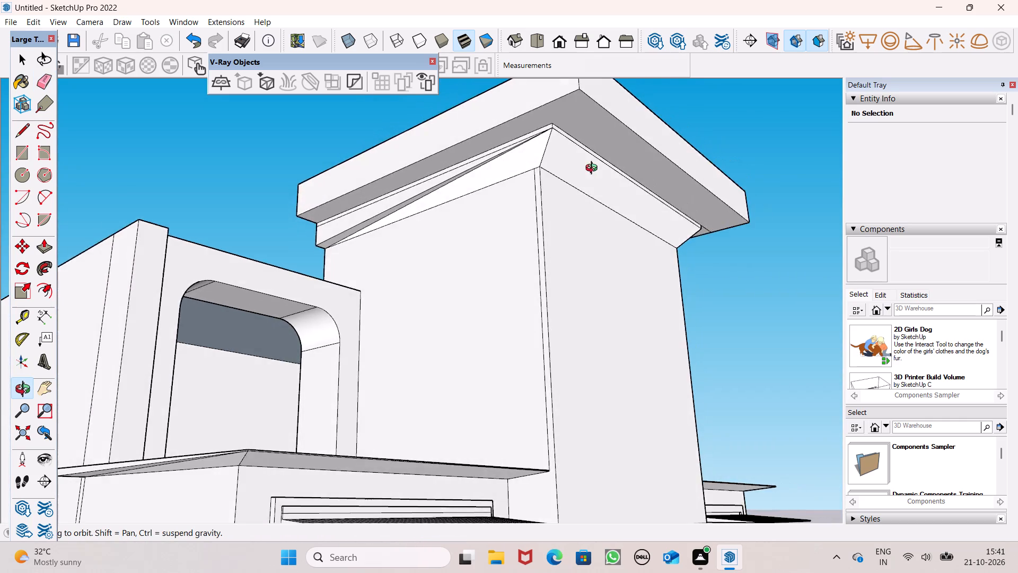
middle_click_drag(594, 169, 159, 208)
left_click_drag(450, 106, 440, 107)
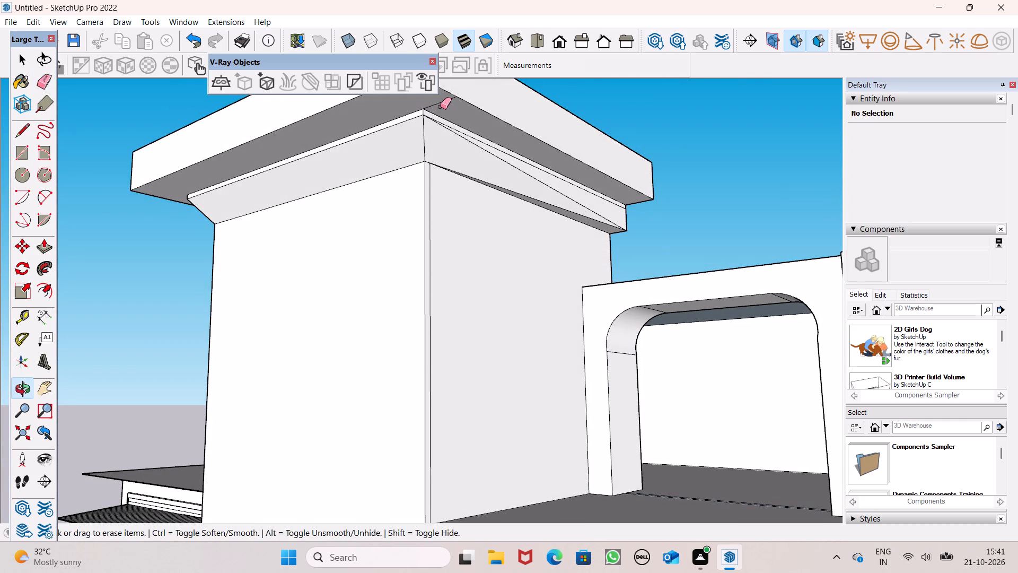
left_click_drag(440, 107, 439, 107)
left_click_drag(437, 100, 445, 101)
scroll(492, 151, "down", 6)
key("space")
Scale the parapet's front face upward from its bottom edge so it becomes a thin band above a sloped front underside.
middle_click_drag(463, 187, 586, 267)
scroll(568, 263, "down", 1)
middle_click_drag(586, 267, 635, 275)
double_click(396, 174)
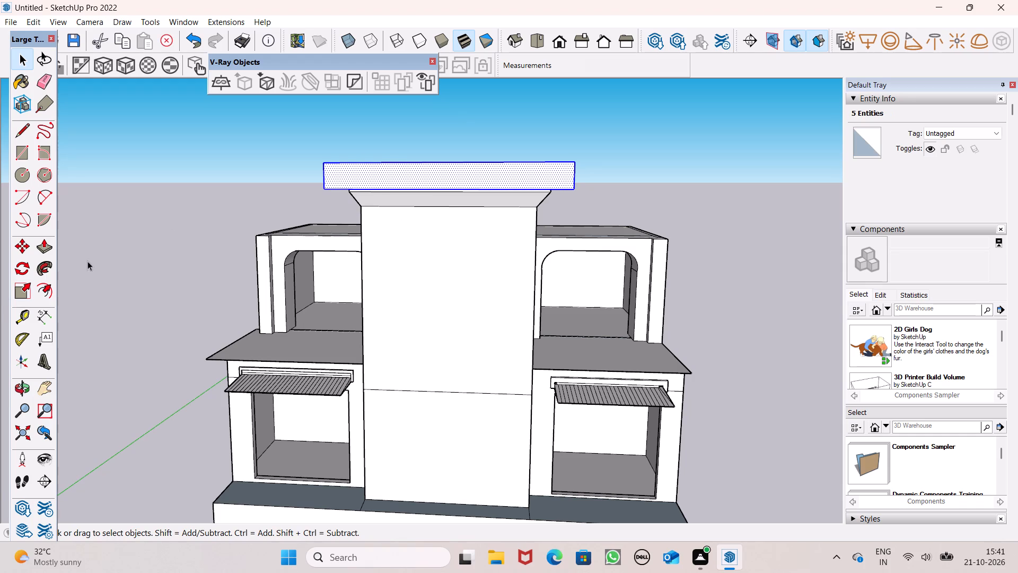
left_click(20, 291)
scroll(376, 180, "up", 5)
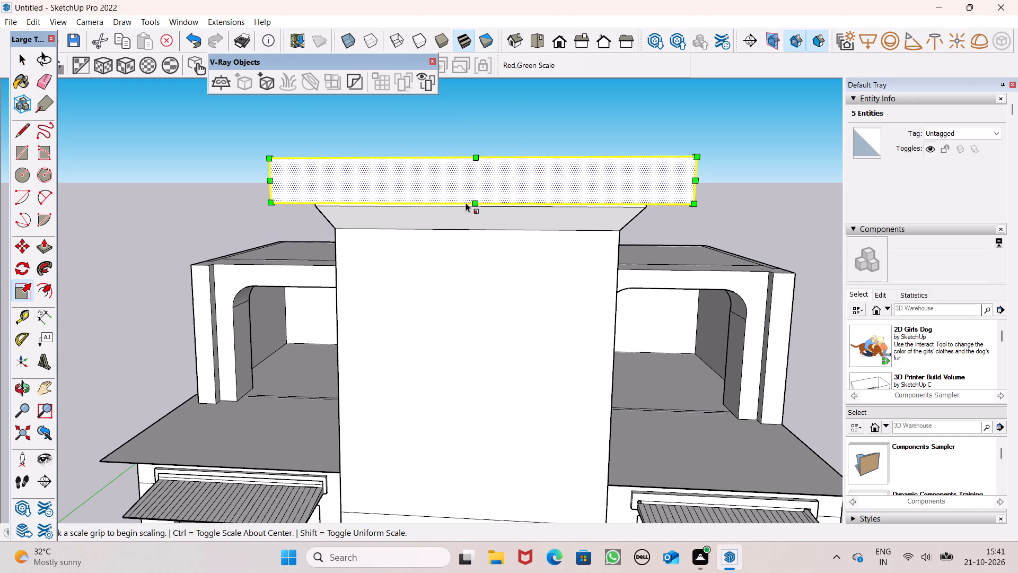
left_click_drag(473, 201, 489, 160)
key("space")
left_click(447, 134)
Examine the parapet's sloped front profile and the whole building from the front, the corners and the sides.
middle_click_drag(431, 210, 683, 159)
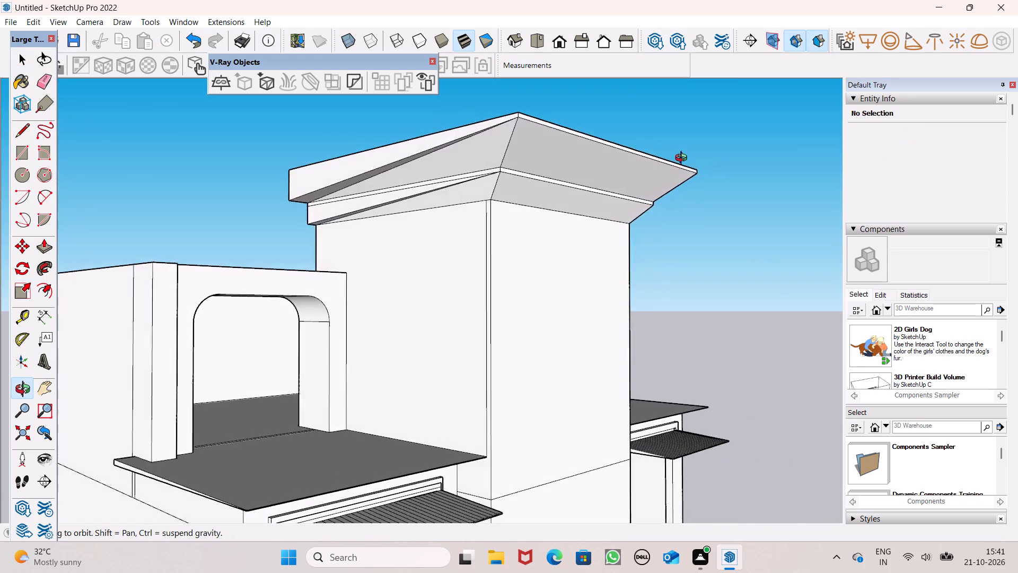
middle_click_drag(683, 159, 419, 163)
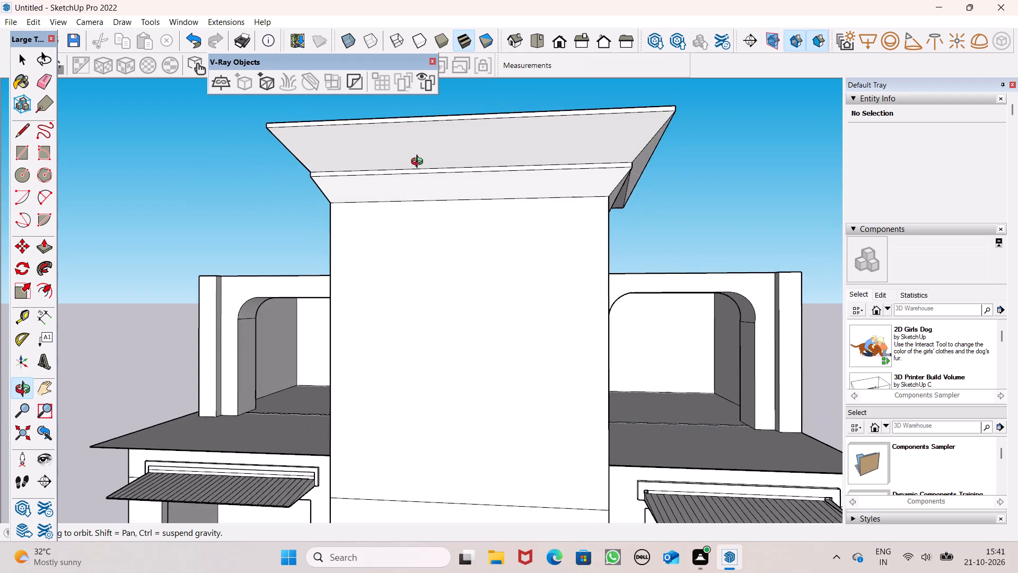
middle_click_drag(419, 163, 451, 176)
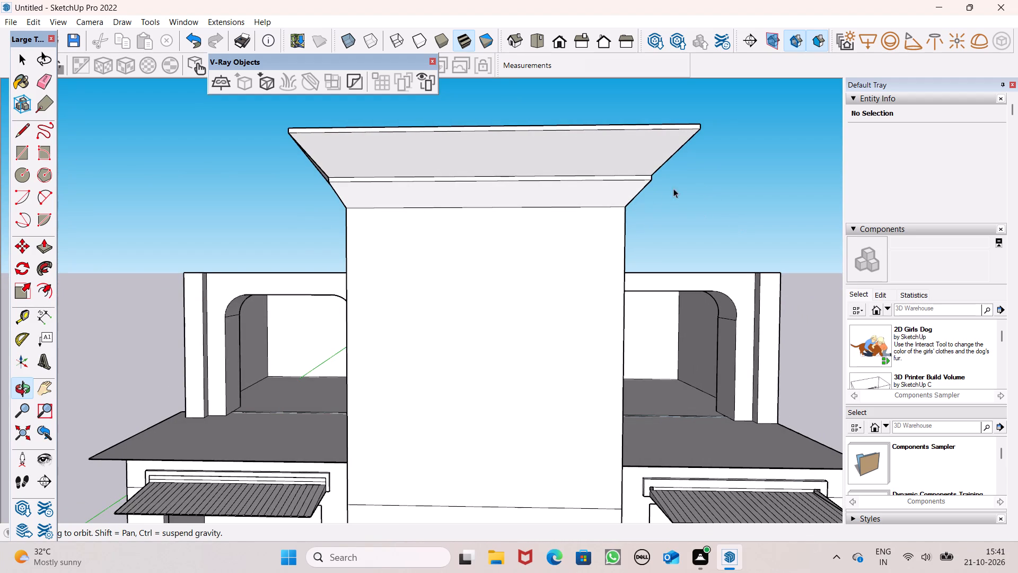
scroll(625, 209, "down", 7)
middle_click_drag(589, 220, 567, 263)
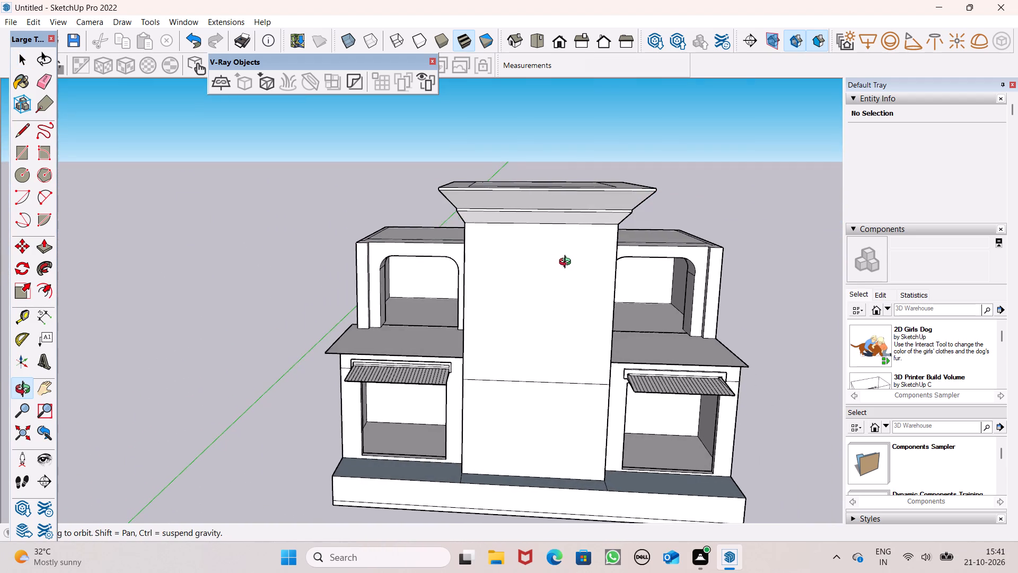
middle_click_drag(567, 263, 573, 239)
scroll(573, 219, "down", 6)
middle_click_drag(690, 326, 638, 357)
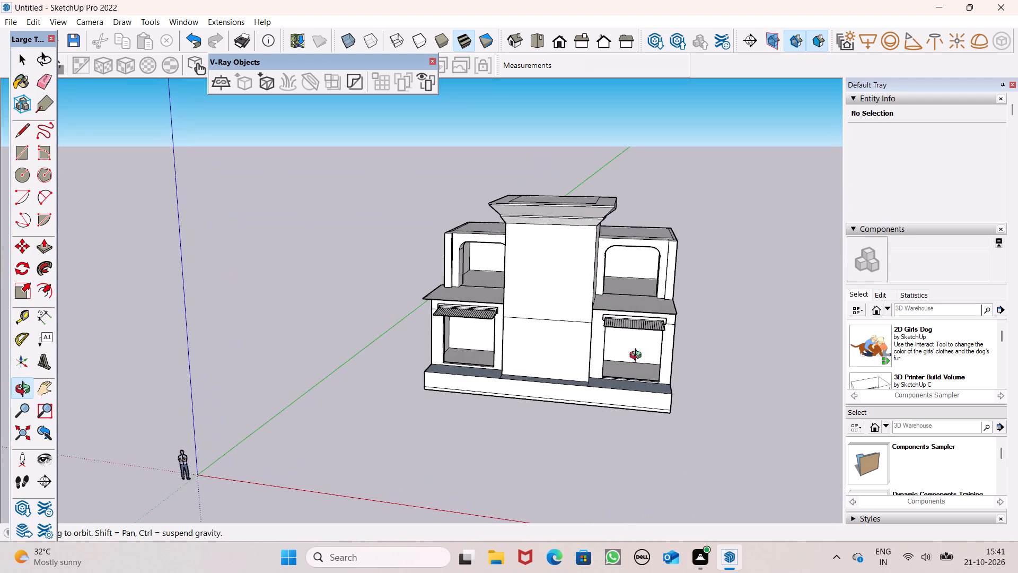
middle_click_drag(638, 357, 139, 323)
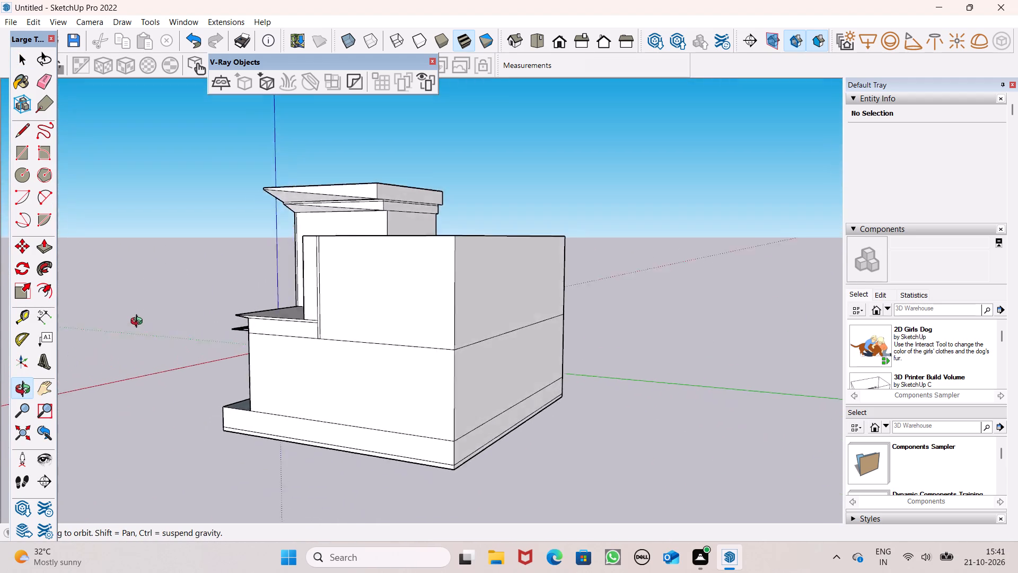
middle_click_drag(139, 323, 433, 373)
middle_click_drag(483, 377, 533, 370)
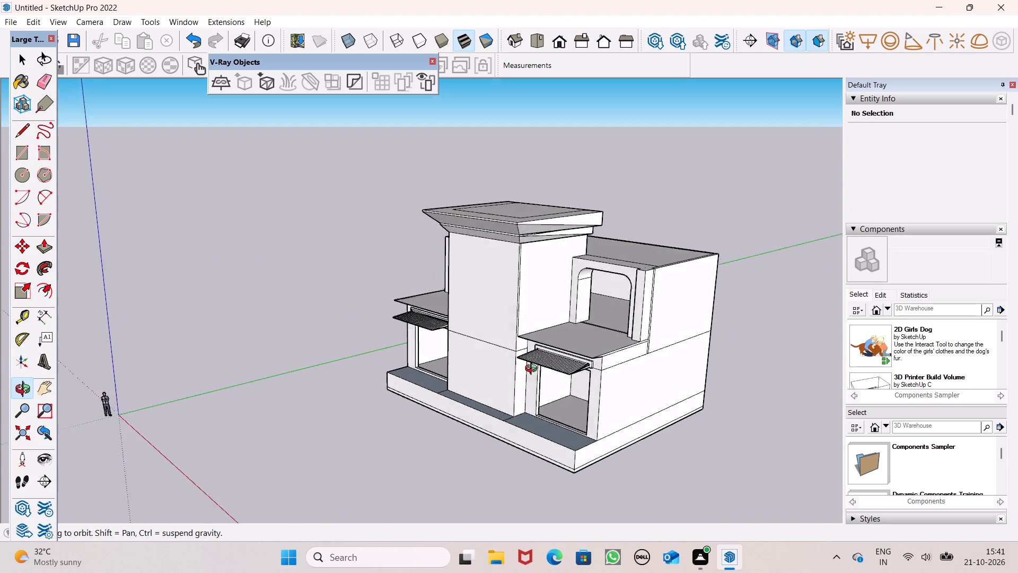
middle_click_drag(533, 370, 804, 331)
scroll(555, 282, "up", 6)
middle_click(555, 284)
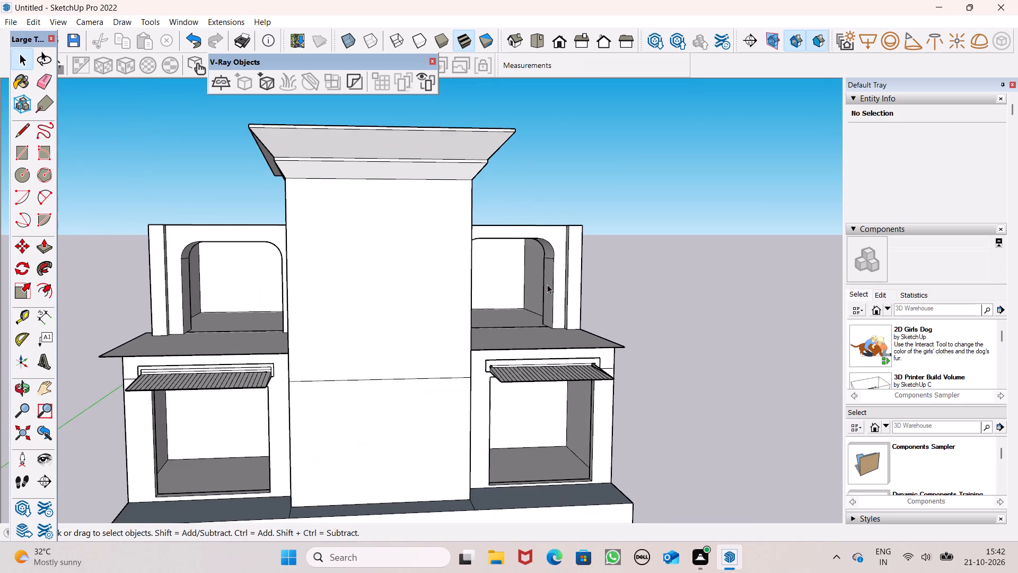
Erase the horizontal edge crossing the central bay's front face at mid-height.
left_click(38, 88)
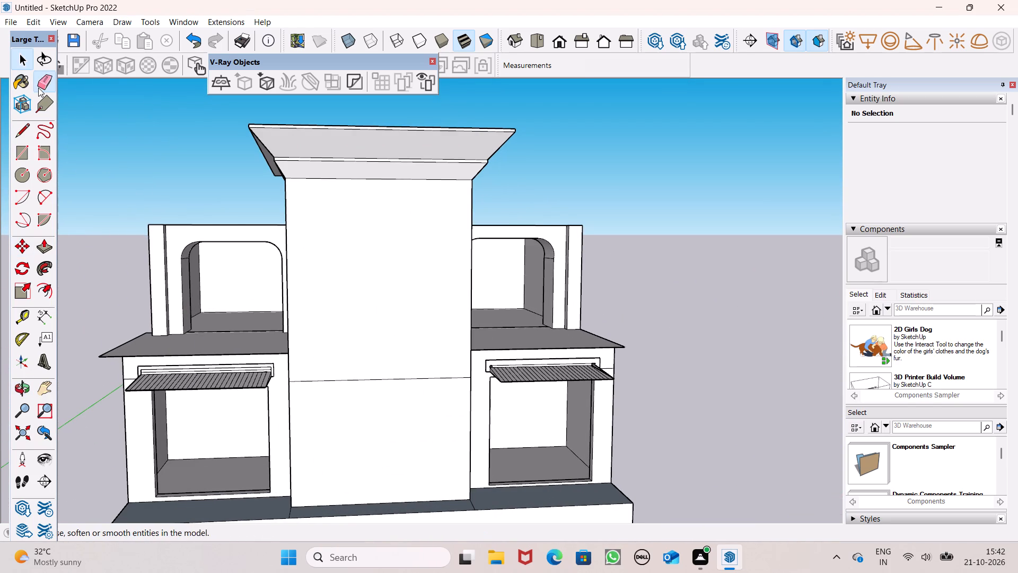
left_click_drag(347, 345, 362, 391)
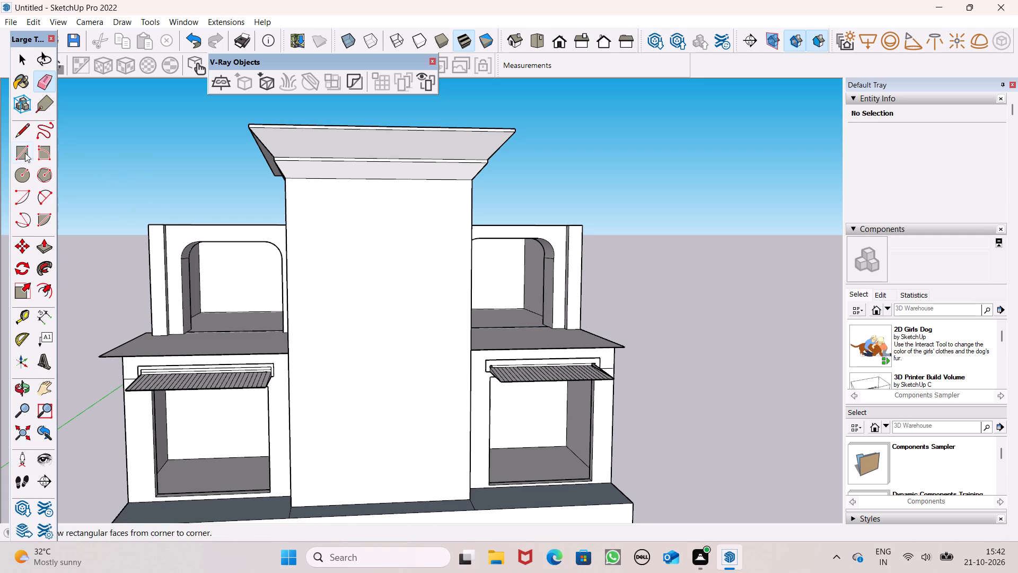
Draw two vertical lines about 38' 3" long near the side edges of the central bay's front, from the cap to the plinth.
left_click(22, 136)
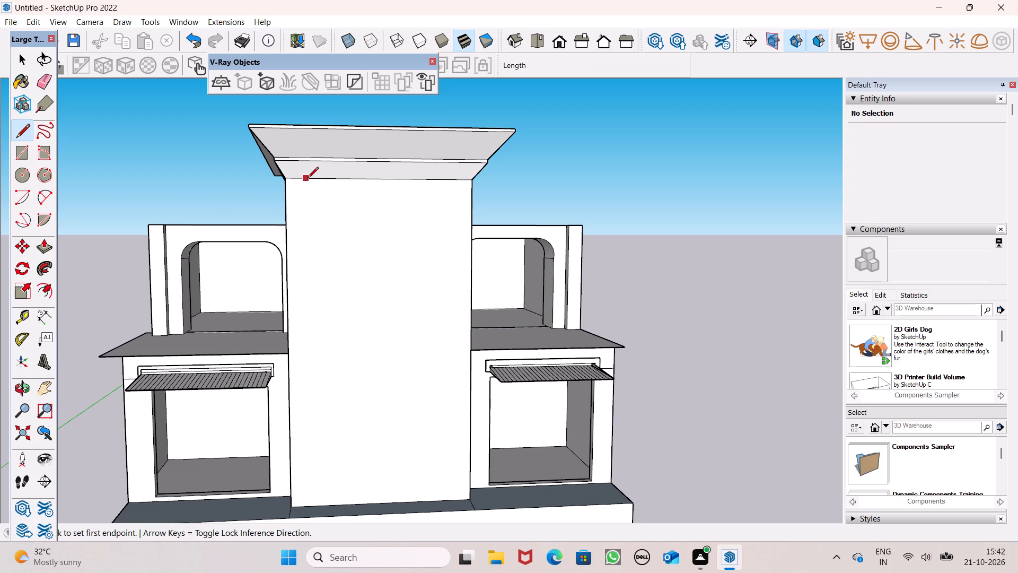
left_click(310, 178)
scroll(302, 260, "down", 1)
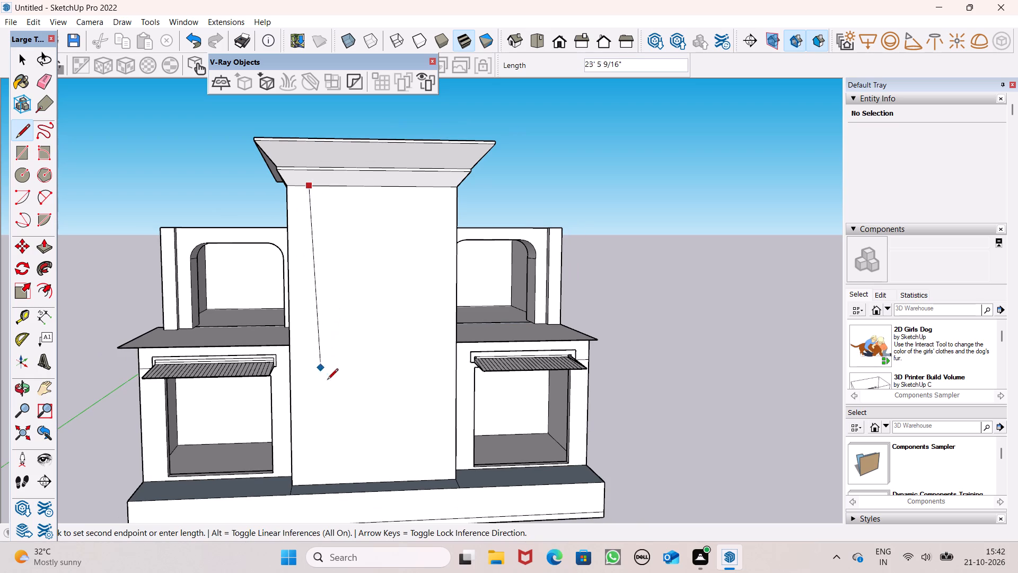
left_click(317, 483)
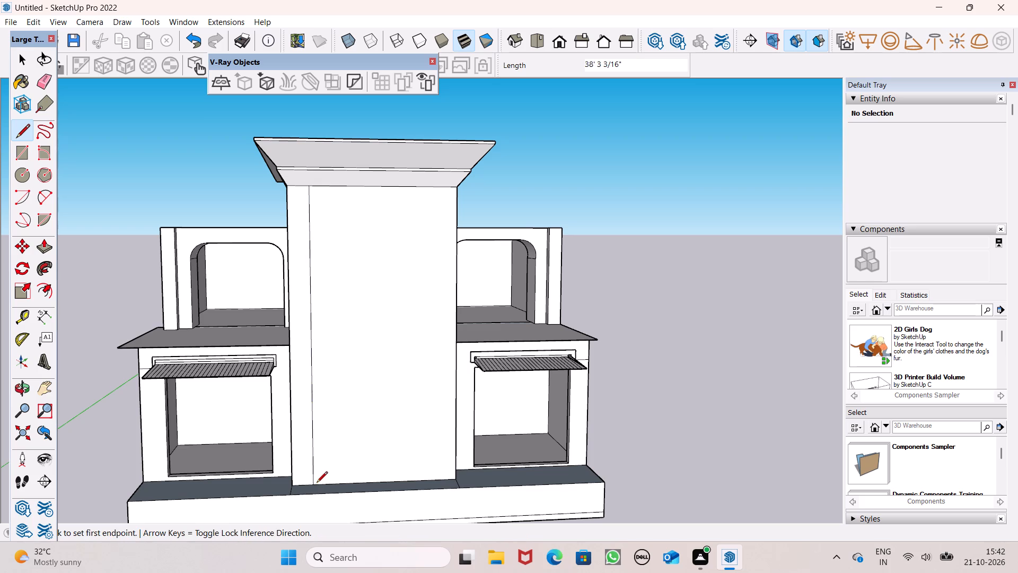
left_click(436, 187)
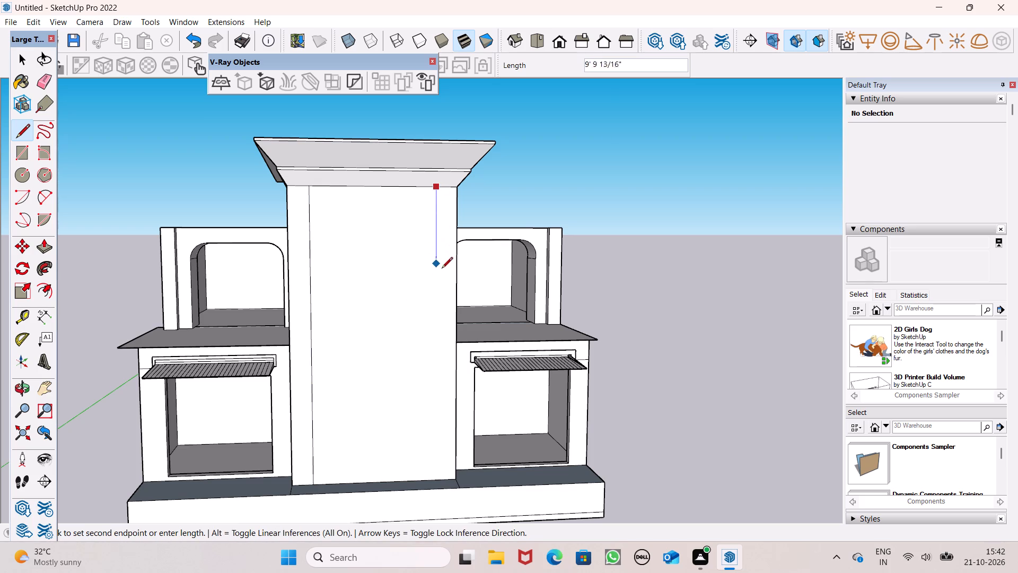
left_click(442, 481)
key("space")
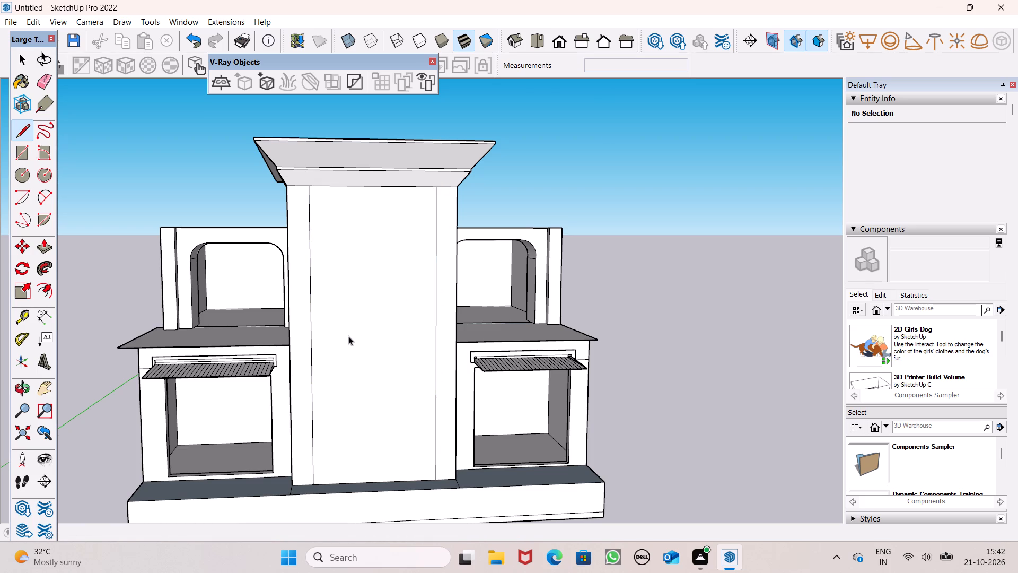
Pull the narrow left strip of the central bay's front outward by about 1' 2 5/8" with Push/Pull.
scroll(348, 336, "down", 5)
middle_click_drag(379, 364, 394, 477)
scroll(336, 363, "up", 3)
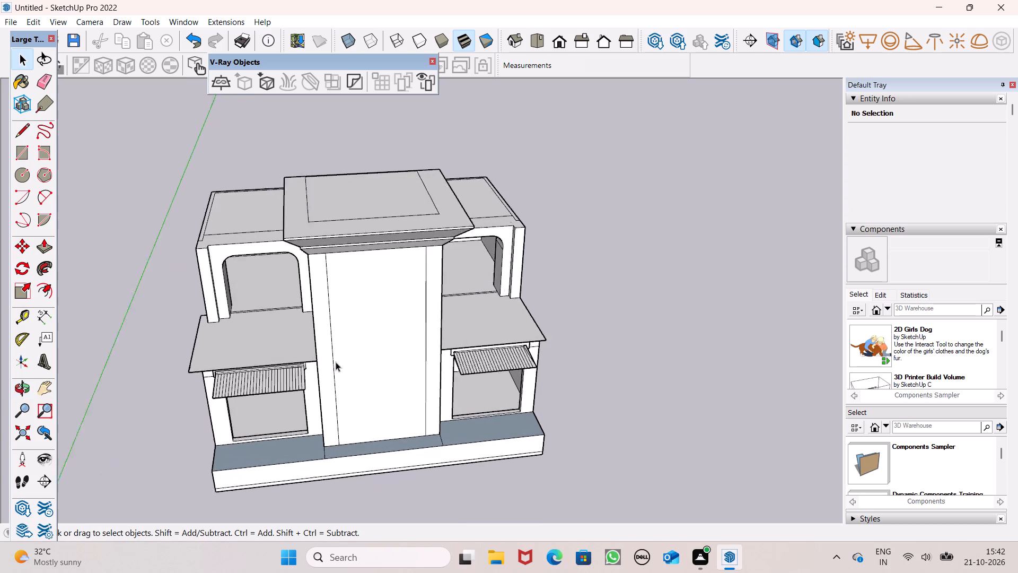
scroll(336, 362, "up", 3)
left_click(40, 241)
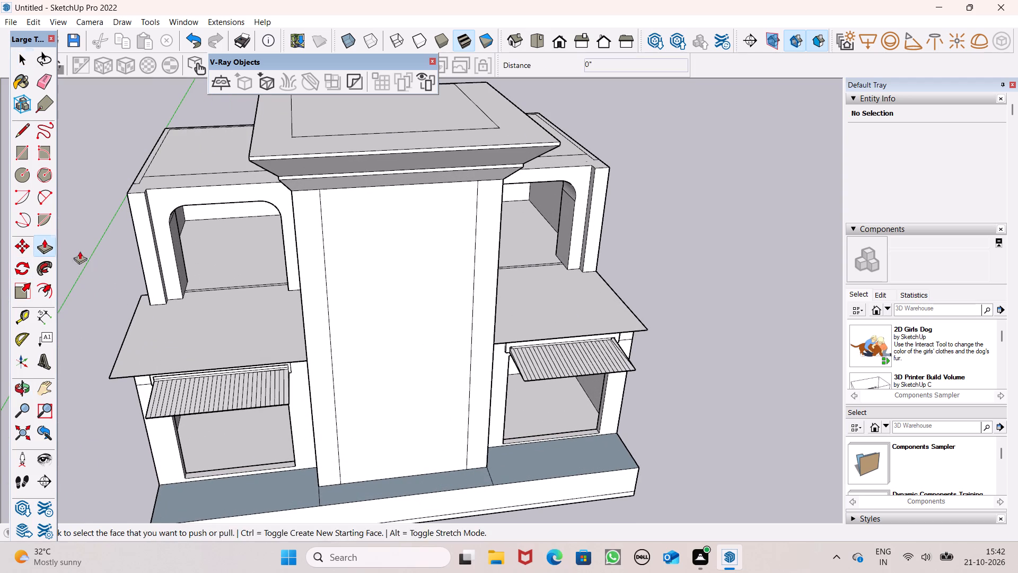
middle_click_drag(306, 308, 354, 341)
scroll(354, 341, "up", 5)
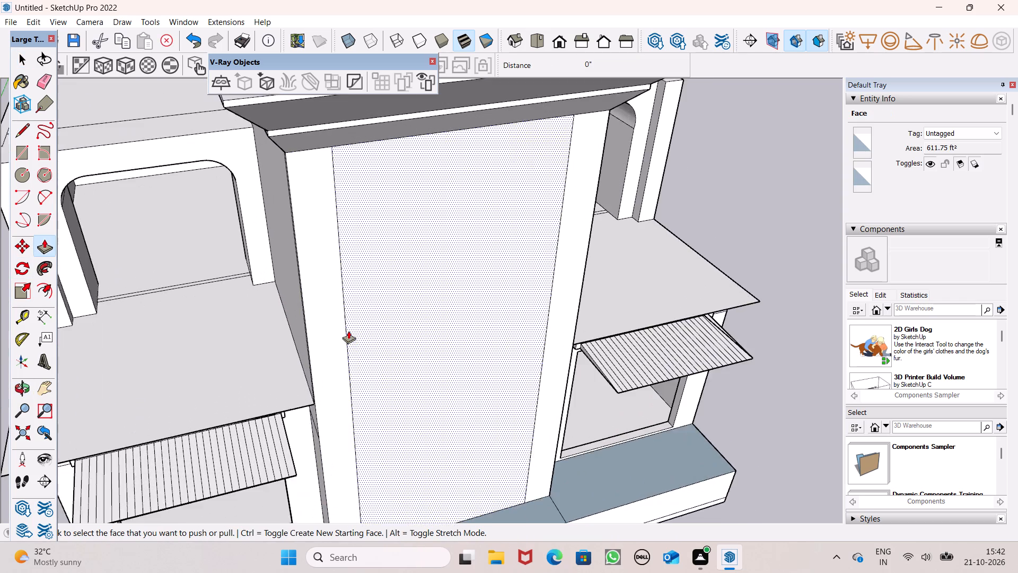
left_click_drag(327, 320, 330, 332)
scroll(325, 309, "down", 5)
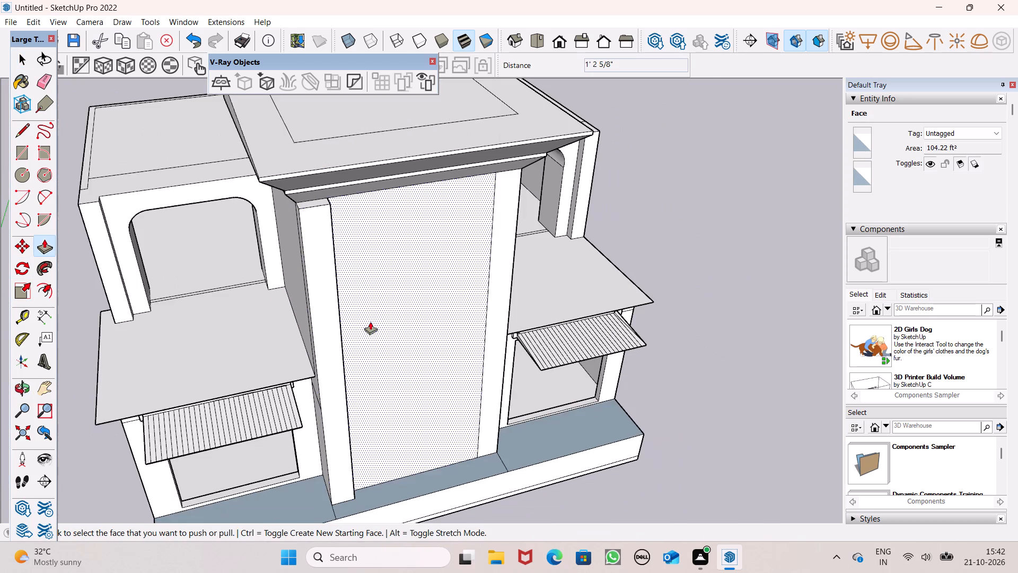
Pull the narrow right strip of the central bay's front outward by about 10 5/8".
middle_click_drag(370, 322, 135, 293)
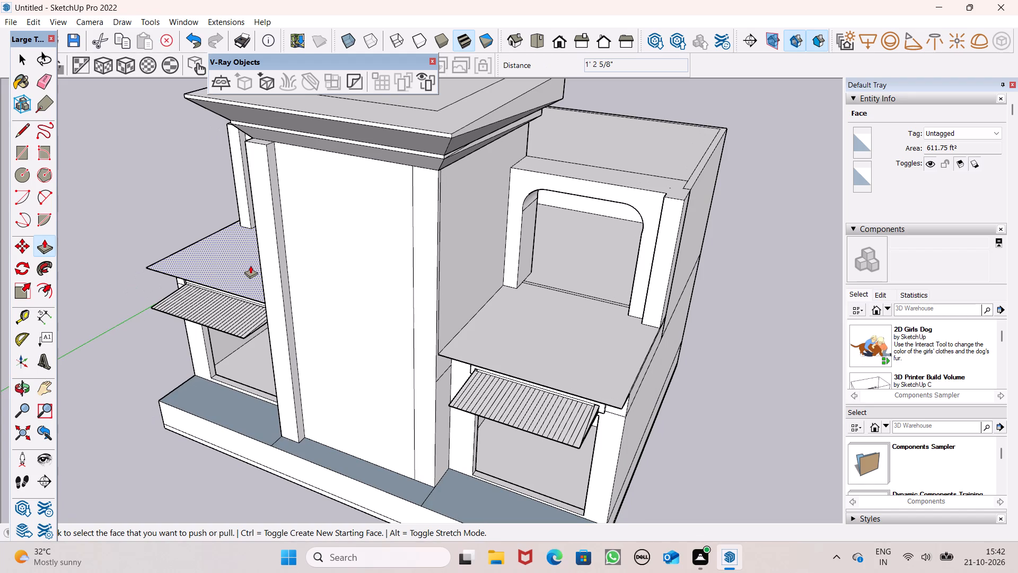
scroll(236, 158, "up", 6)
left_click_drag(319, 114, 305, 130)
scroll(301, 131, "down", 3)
Examine the two projecting strips and how they meet the cap's sloped underside from the front and side.
middle_click_drag(362, 220, 361, 167)
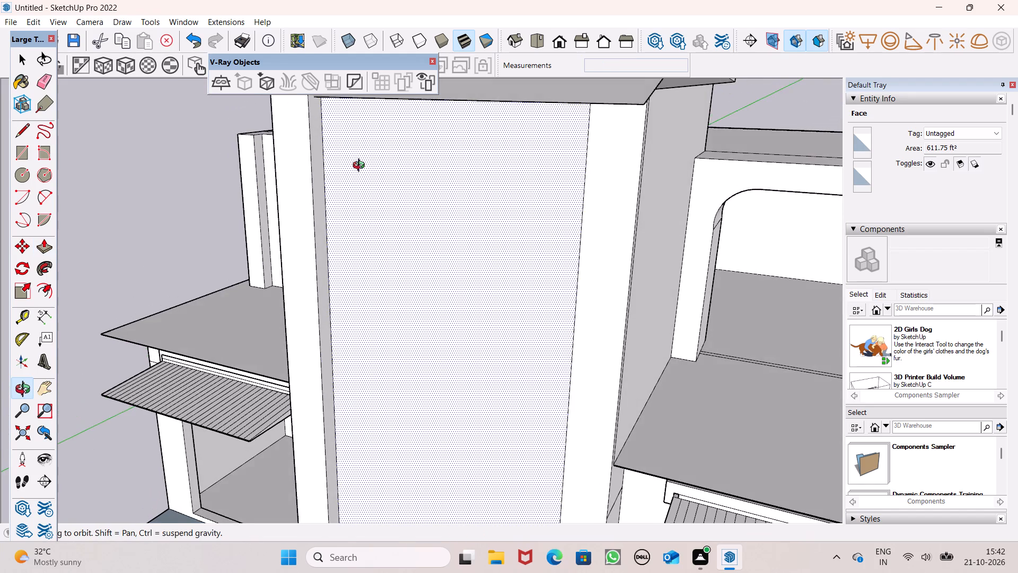
middle_click_drag(361, 167, 359, 173)
scroll(374, 186, "down", 11)
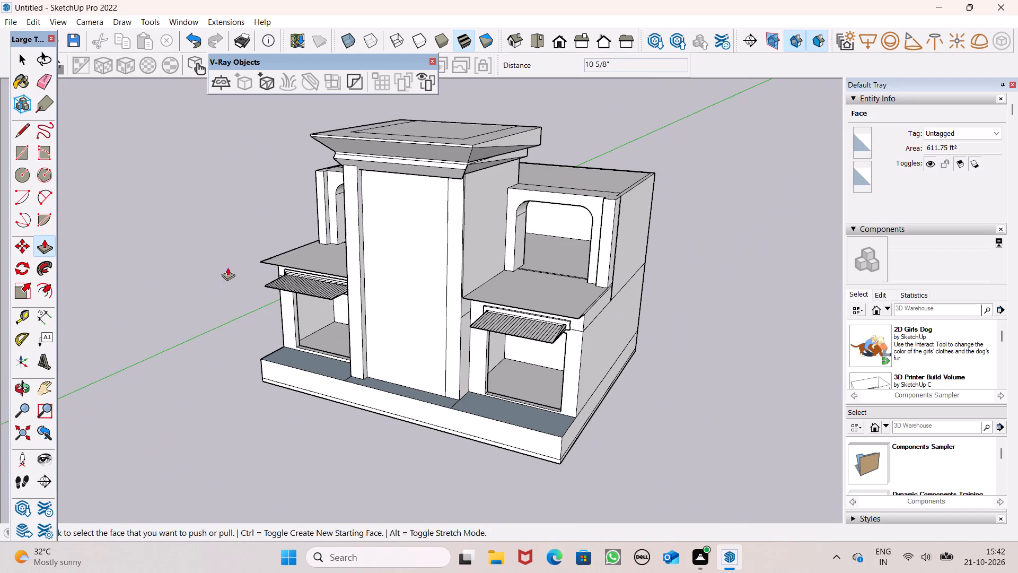
scroll(409, 194, "down", 1)
middle_click_drag(454, 197, 208, 241)
scroll(389, 185, "up", 7)
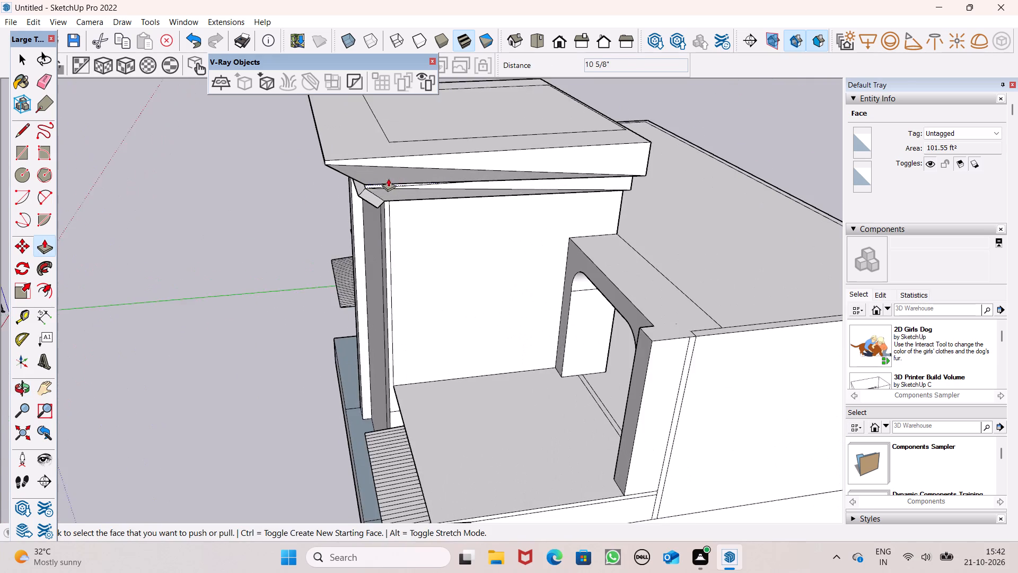
middle_click_drag(358, 194, 544, 111)
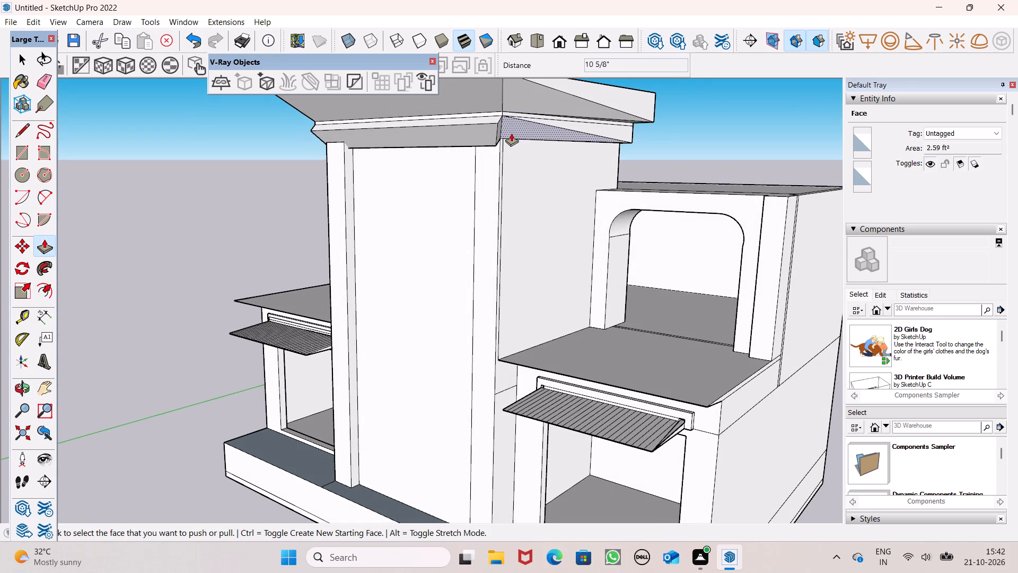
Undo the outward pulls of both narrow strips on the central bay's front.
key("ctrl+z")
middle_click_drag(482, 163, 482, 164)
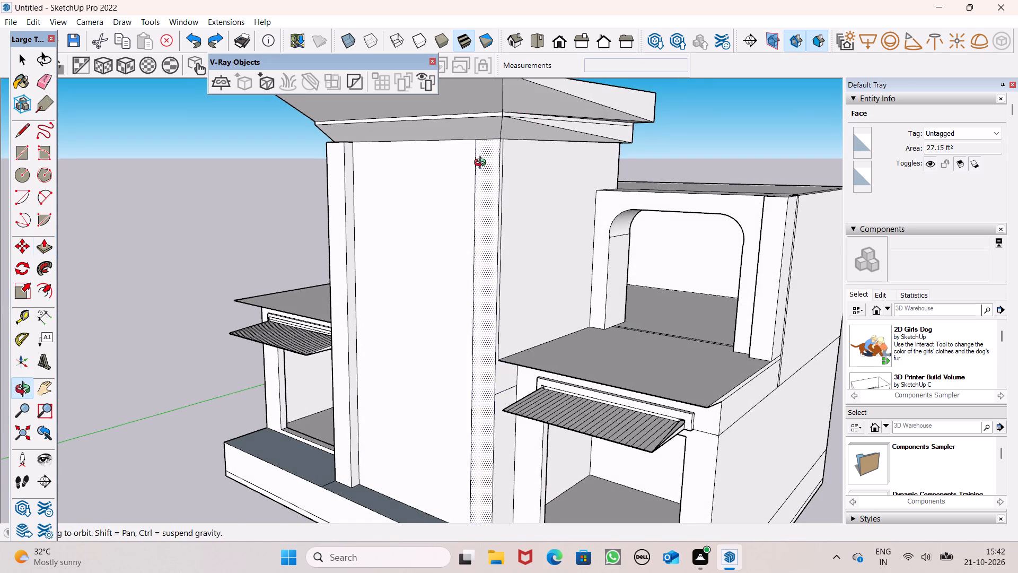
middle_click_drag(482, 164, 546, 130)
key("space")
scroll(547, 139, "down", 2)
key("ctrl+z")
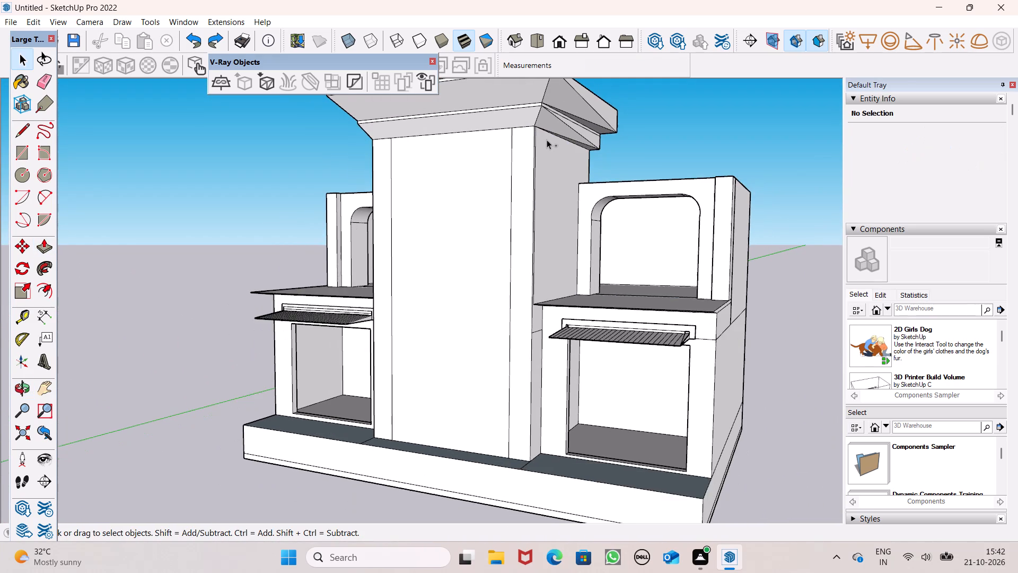
Examine the central bay's divided front face and the side blocks from the front, above and the side.
scroll(543, 139, "down", 2)
middle_click_drag(511, 178, 621, 222)
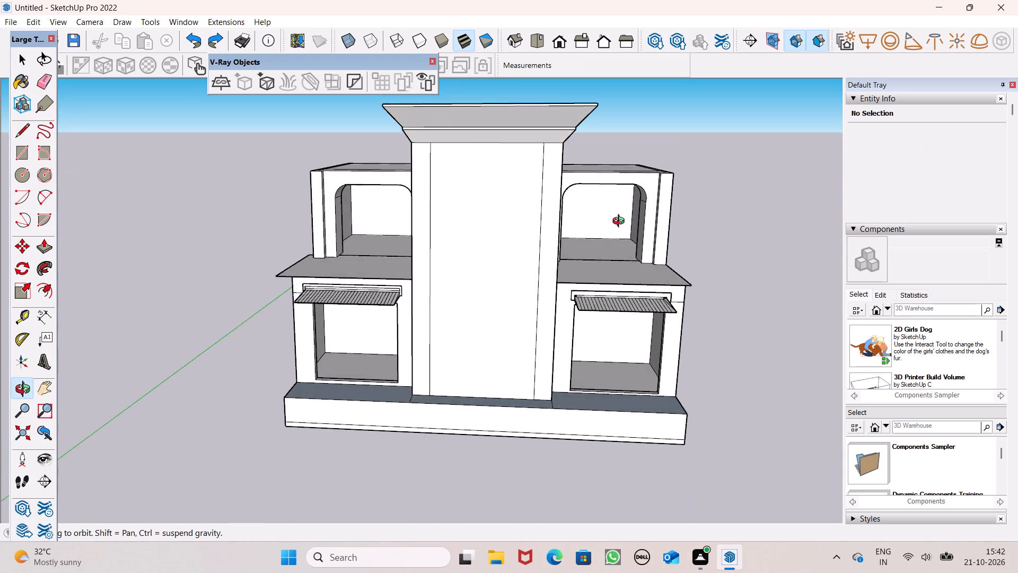
middle_click_drag(621, 222, 643, 244)
scroll(606, 213, "down", 1)
middle_click_drag(603, 216, 625, 236)
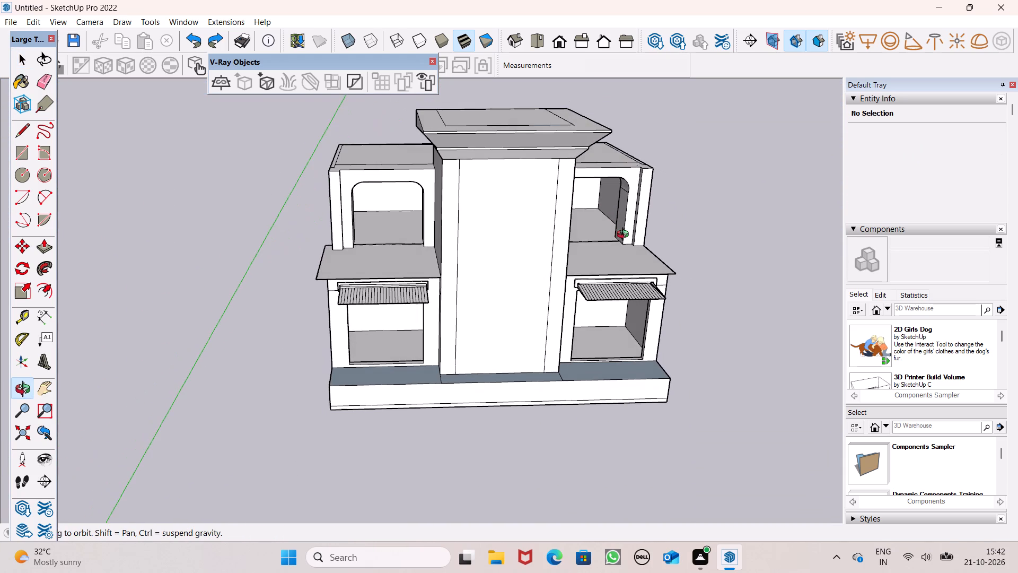
middle_click_drag(625, 236, 629, 235)
middle_click_drag(632, 229, 547, 228)
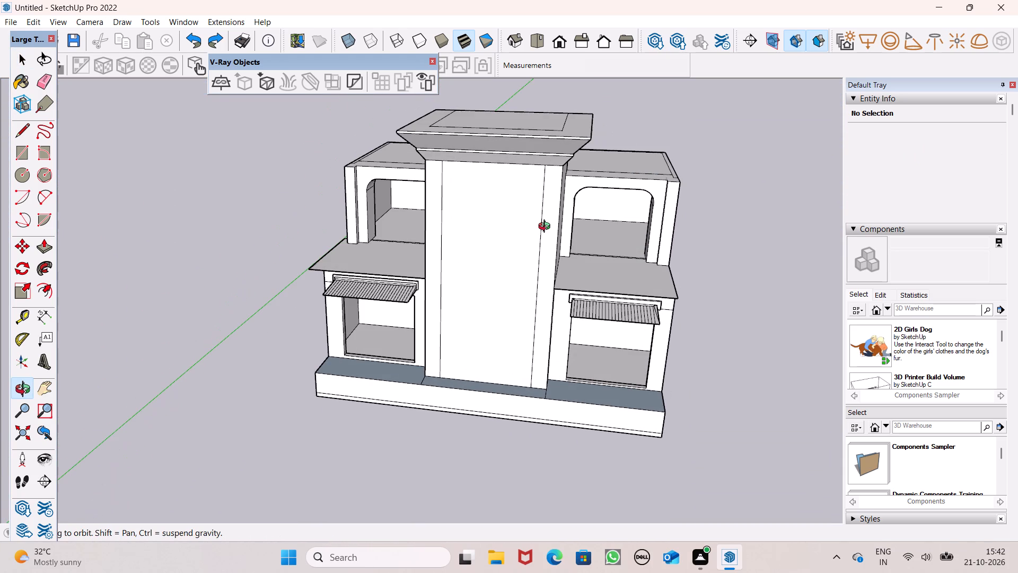
middle_click_drag(547, 228, 542, 217)
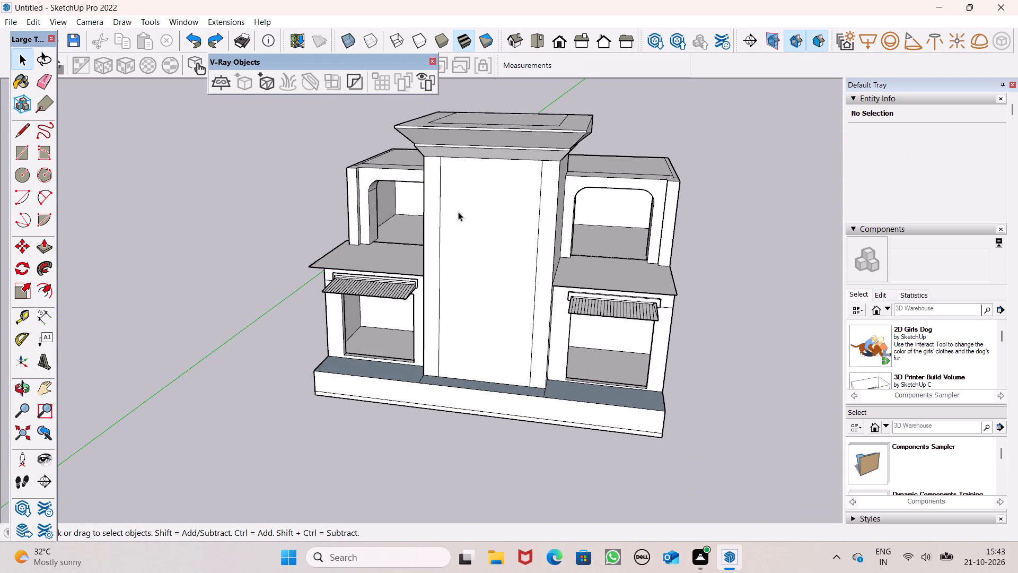
scroll(455, 209, "down", 2)
middle_click_drag(441, 207, 357, 222)
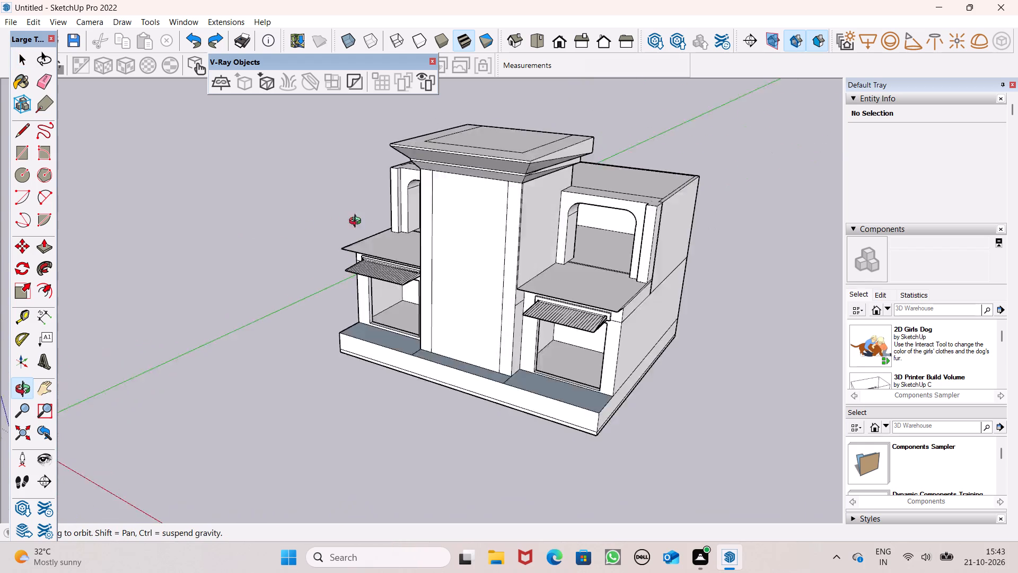
middle_click_drag(357, 222, 486, 198)
scroll(526, 198, "up", 4)
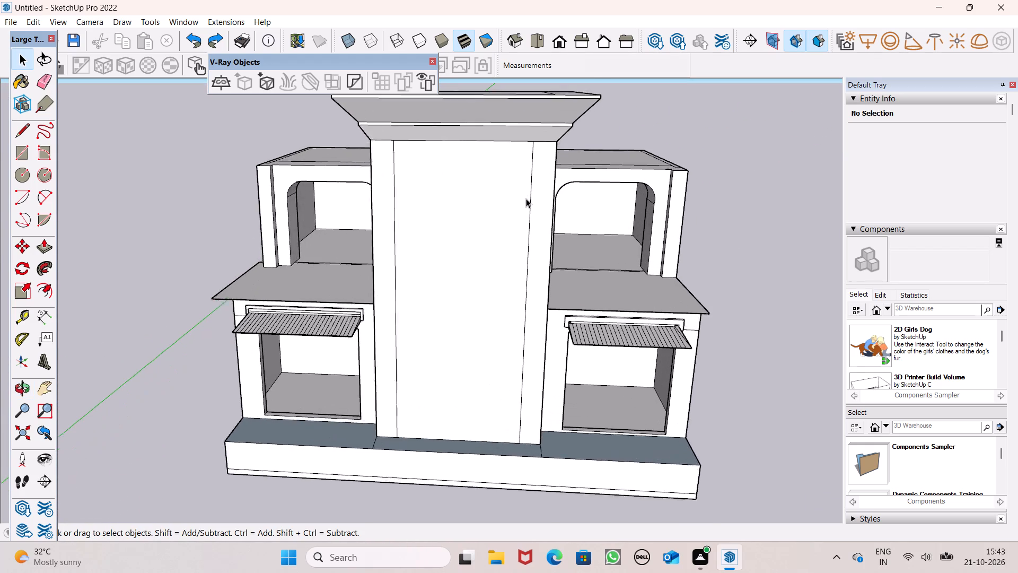
scroll(526, 198, "up", 2)
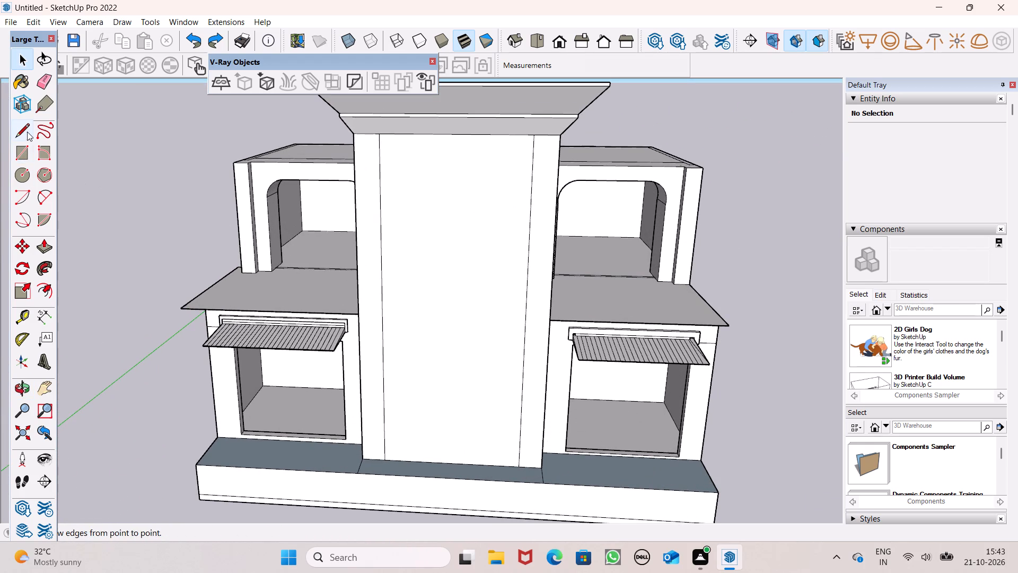
Draw a three-sided line outline about 14' 6" wide and 36' tall on the central bay's front, rising from its base edge.
left_click(28, 132)
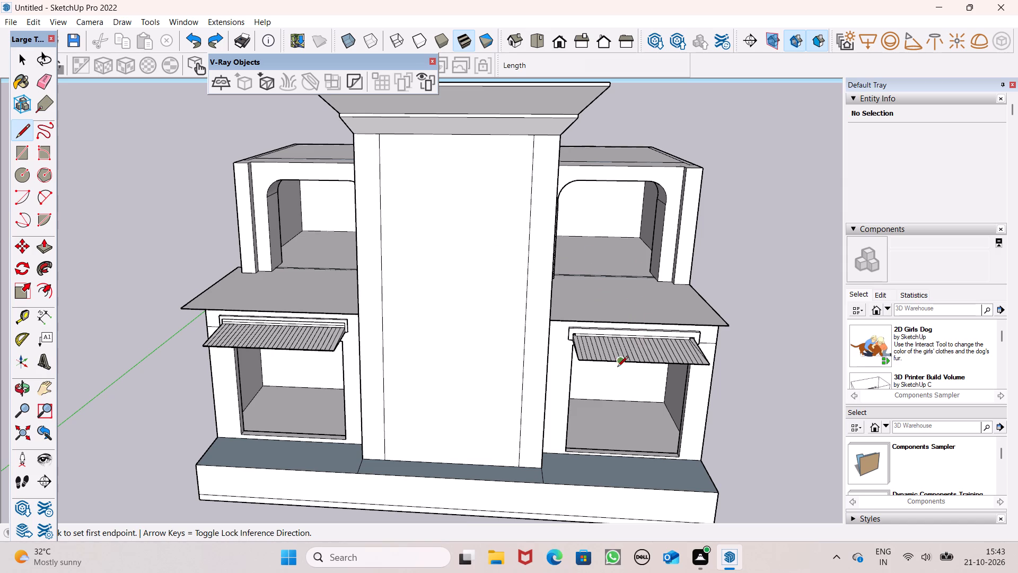
left_click(392, 459)
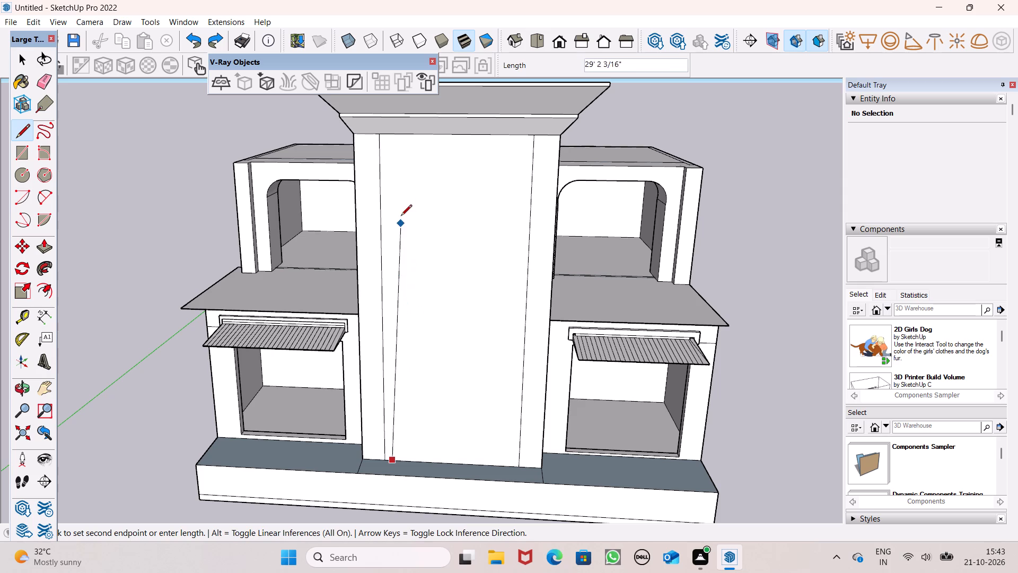
left_click(391, 156)
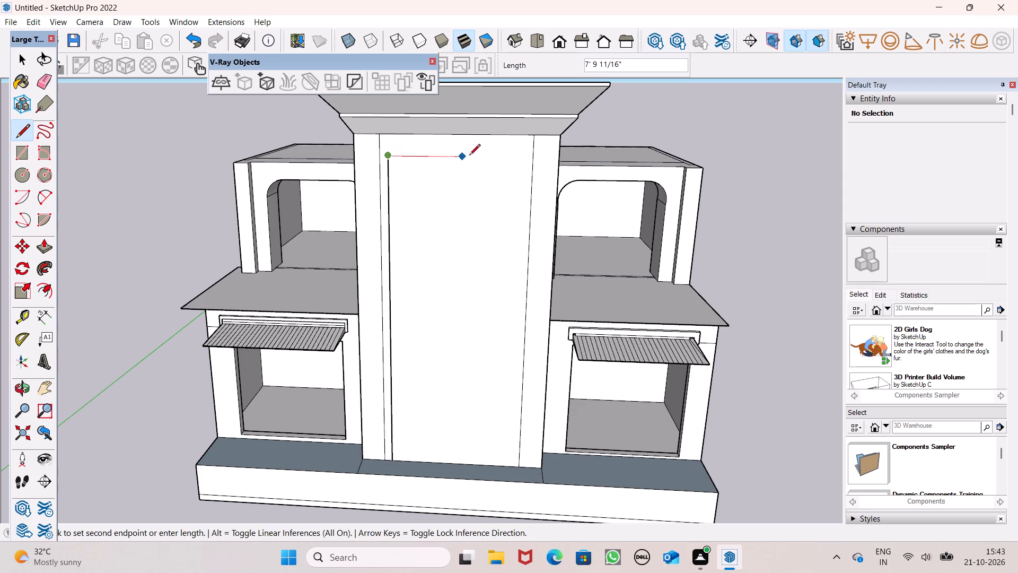
left_click(527, 156)
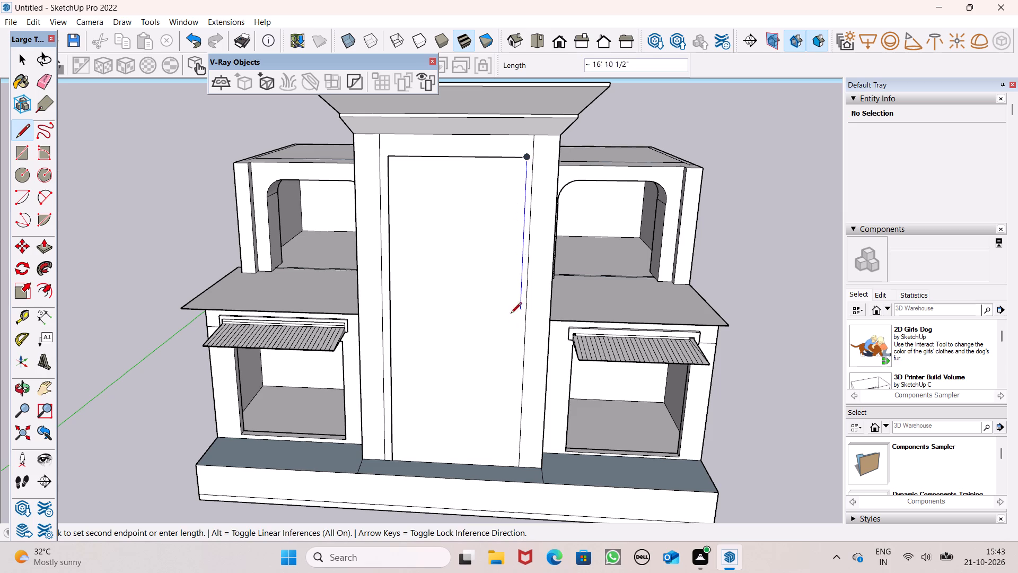
left_click(511, 468)
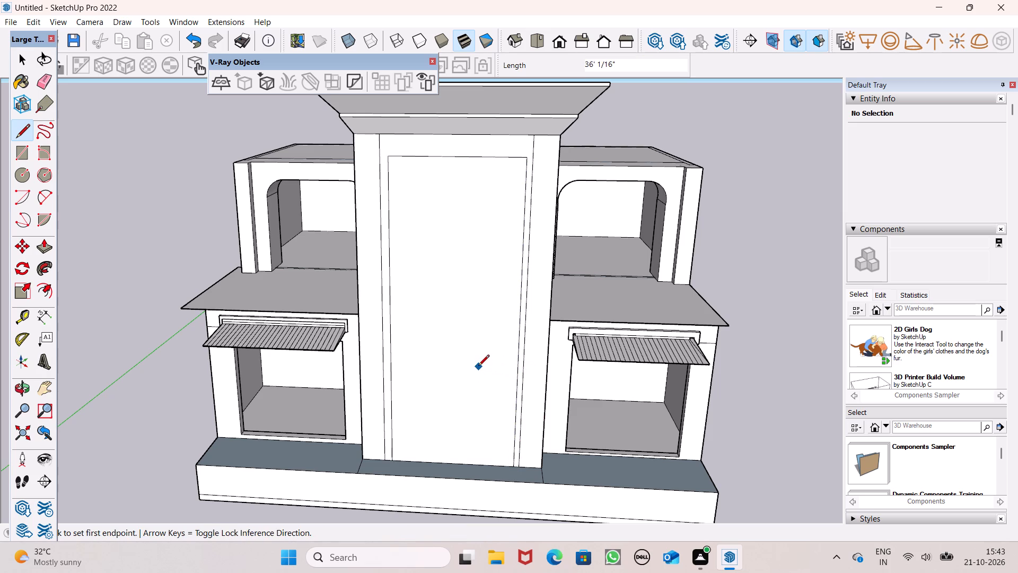
Draw a second line outline just inside the first, about 13' 3 1/2" wide and 35' 3" tall, leaving a narrow border strip.
scroll(396, 465, "up", 6)
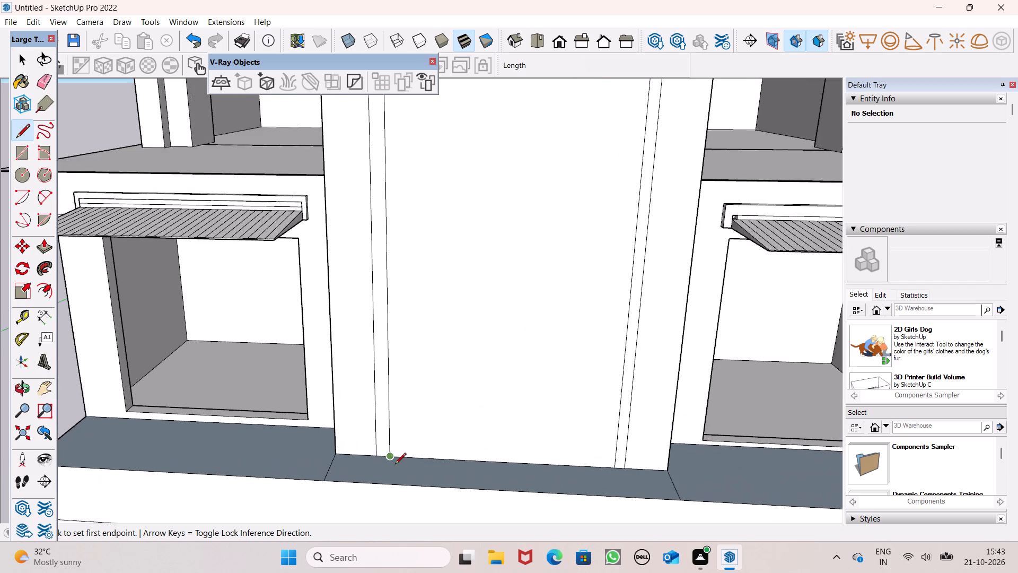
scroll(395, 465, "up", 1)
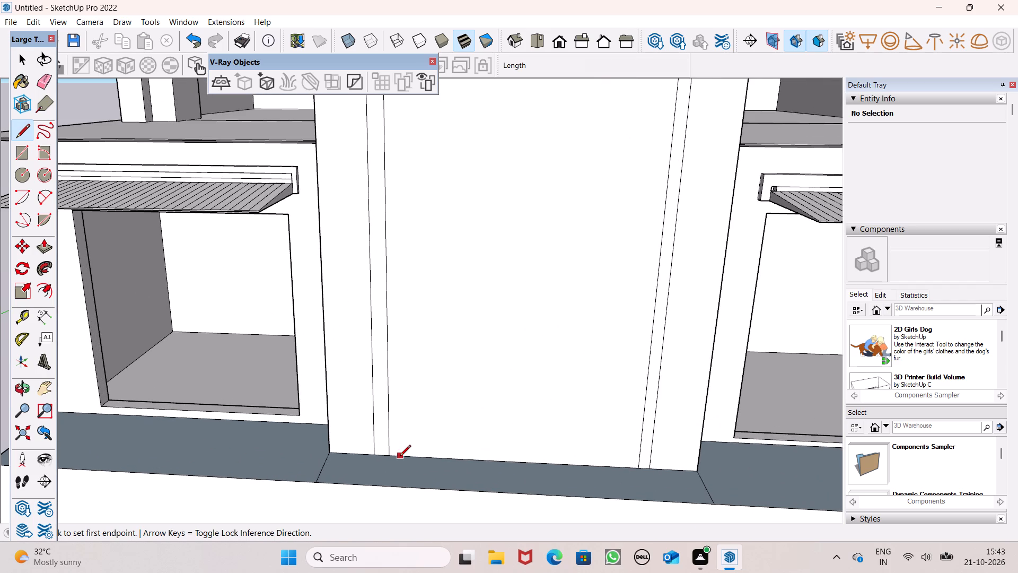
left_click(399, 458)
scroll(425, 354, "down", 7)
scroll(416, 291, "down", 2)
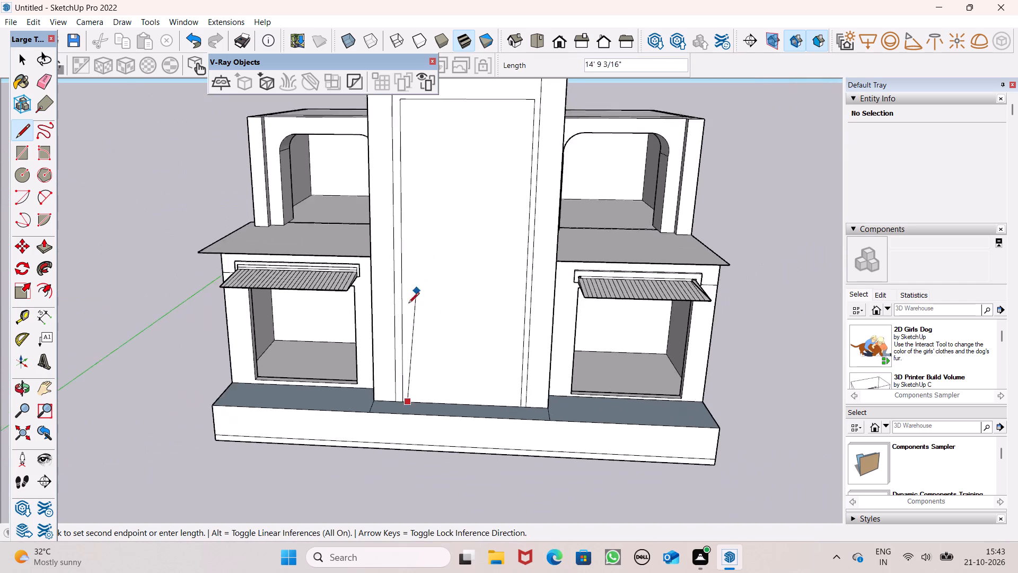
scroll(408, 304, "down", 5)
scroll(411, 198, "up", 11)
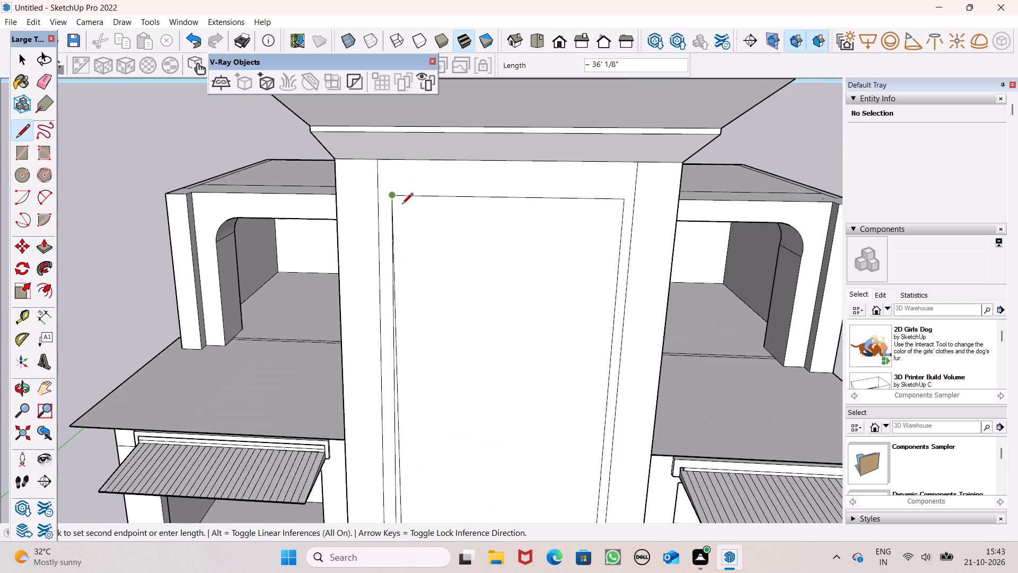
left_click(402, 207)
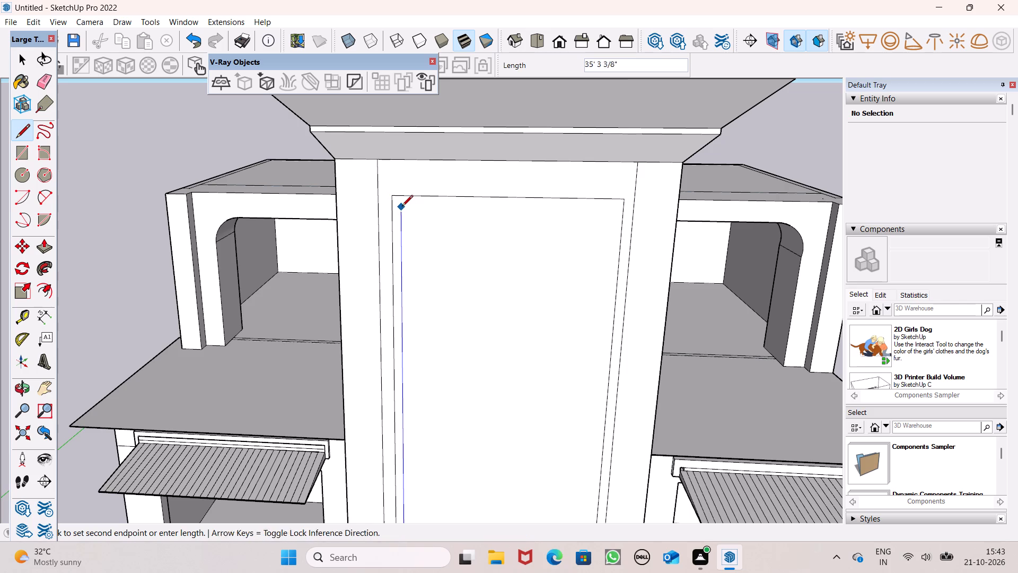
left_click(613, 208)
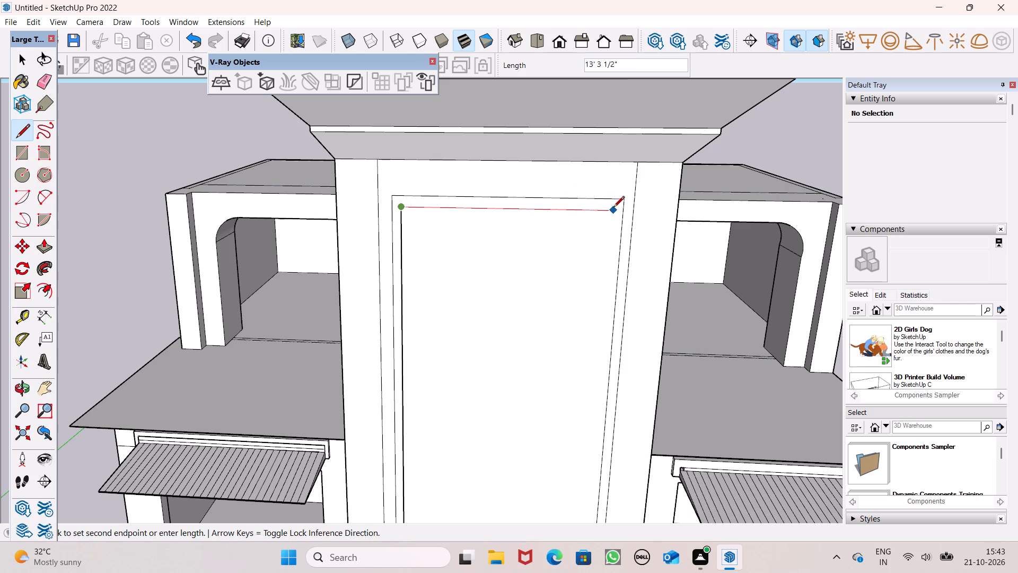
scroll(604, 228, "down", 6)
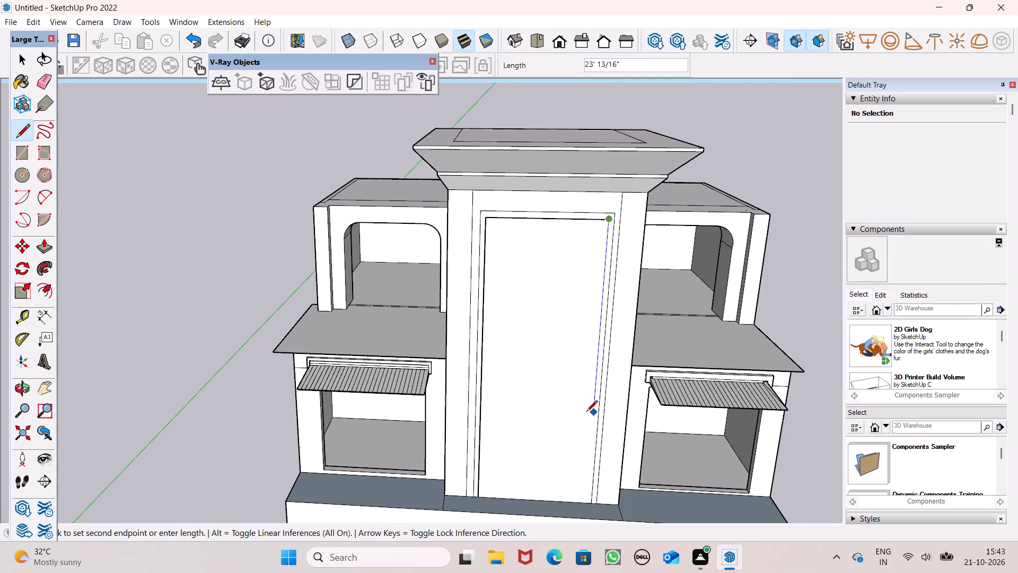
scroll(580, 521, "up", 4)
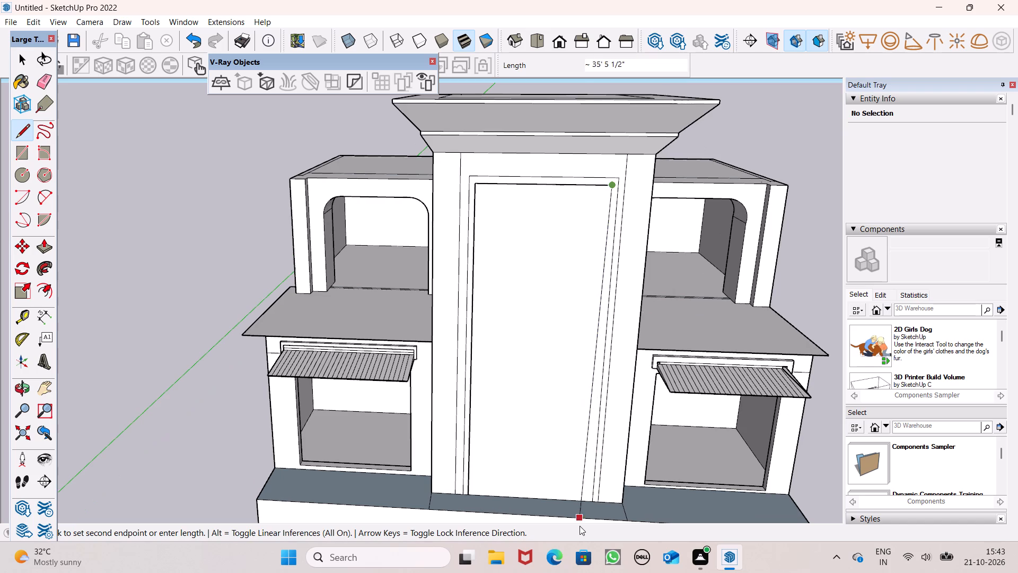
scroll(580, 526, "up", 7)
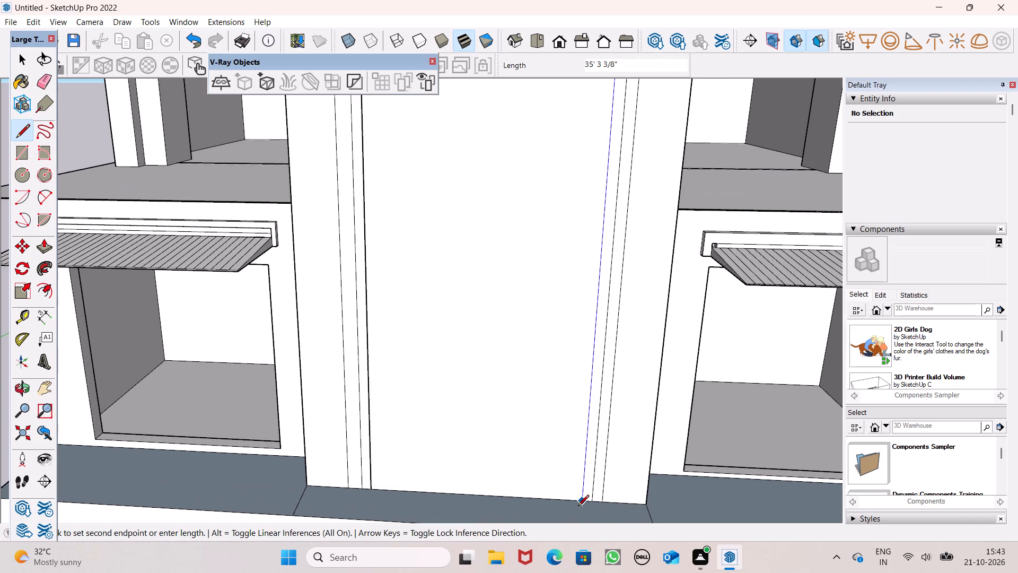
left_click(581, 503)
Push the narrow border strip between the two outlines inward by about 6 1/4".
scroll(550, 441, "down", 6)
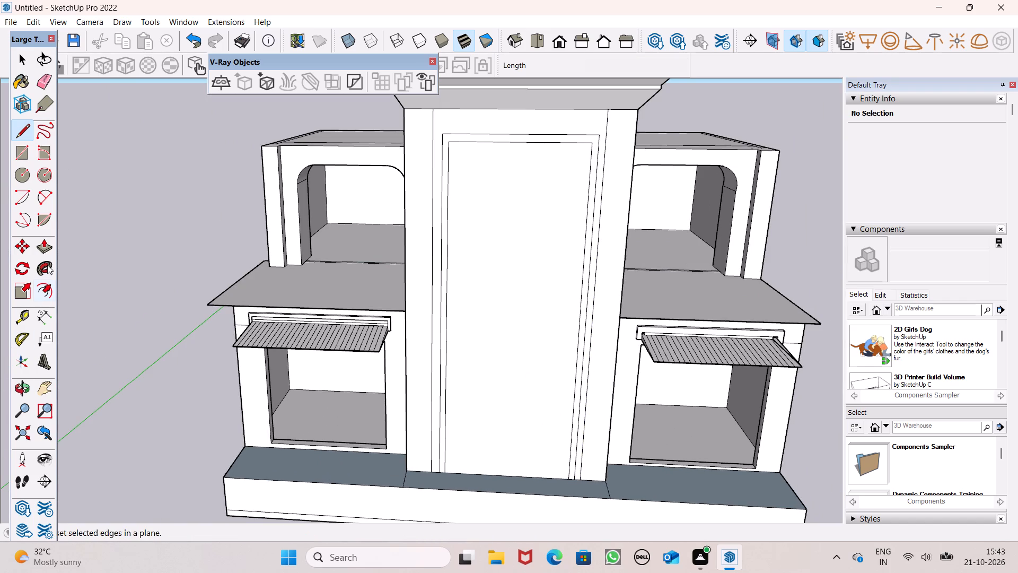
left_click(46, 250)
middle_click_drag(213, 371, 201, 422)
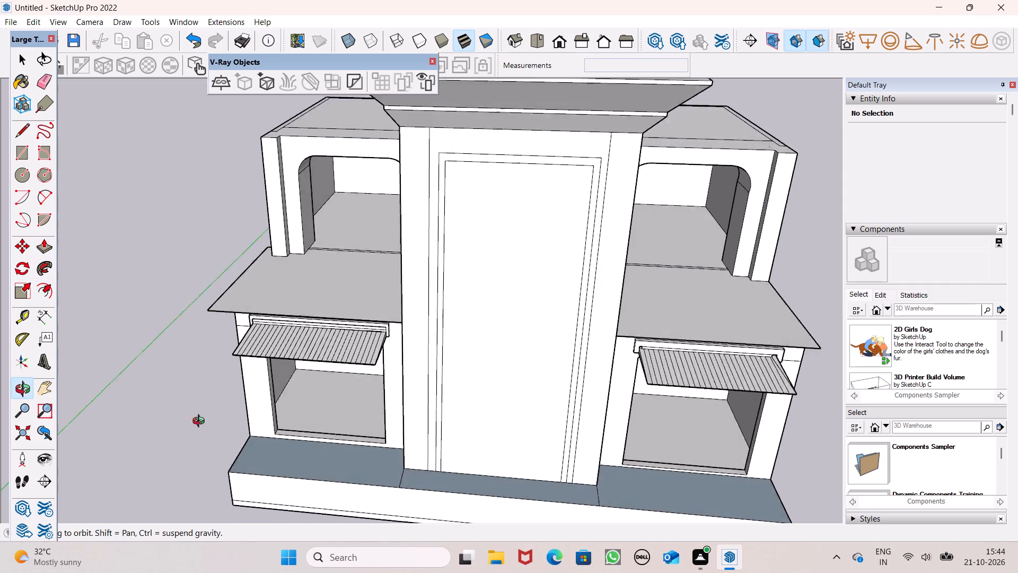
middle_click_drag(201, 422, 197, 453)
scroll(343, 230, "up", 6)
scroll(522, 179, "down", 1)
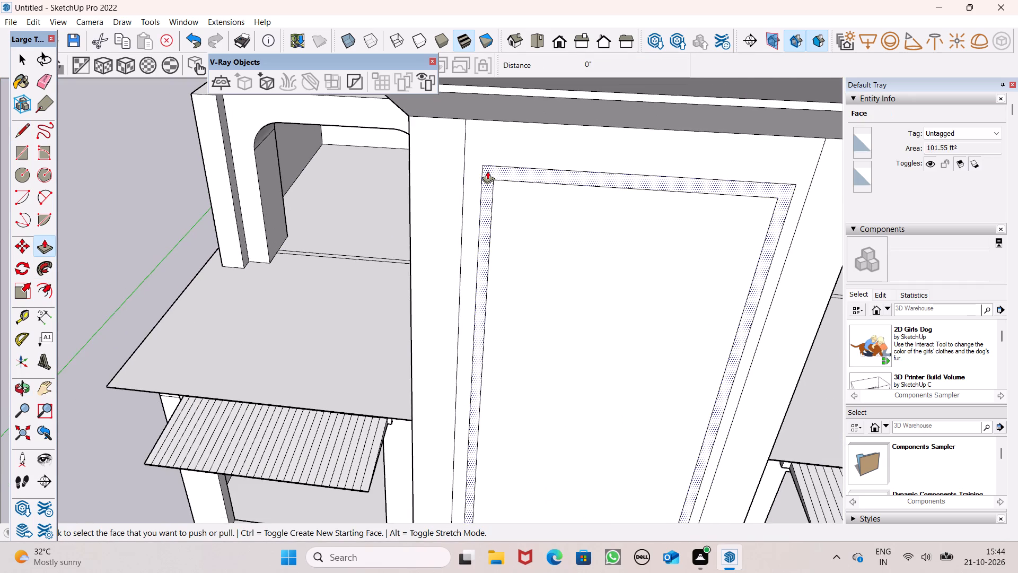
scroll(487, 171, "up", 6)
left_click_drag(487, 173, 497, 167)
Pull the recessed border strip around the central panel back outward by about 2".
scroll(343, 206, "down", 6)
middle_click_drag(426, 273, 382, 203)
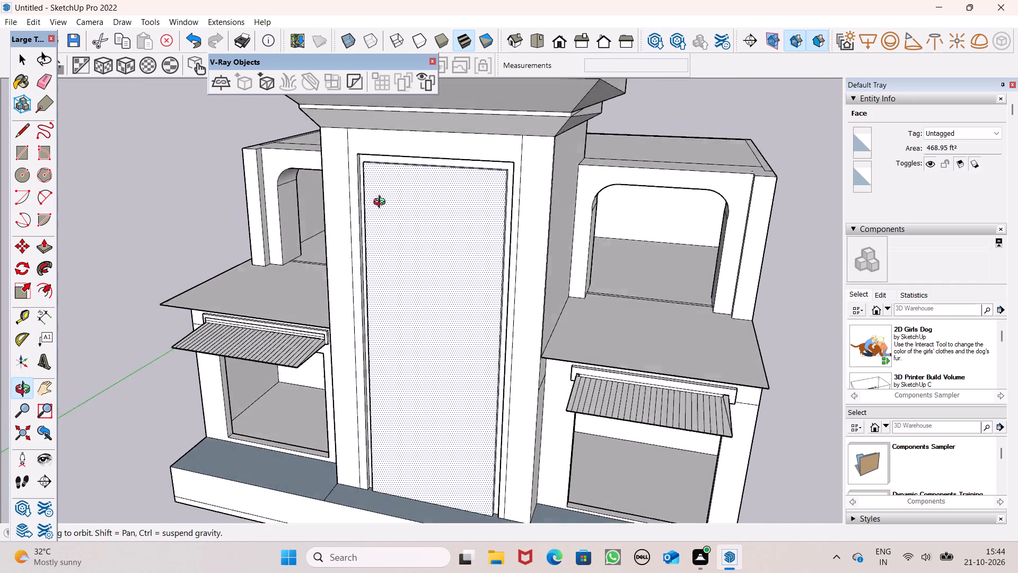
middle_click_drag(382, 203, 427, 189)
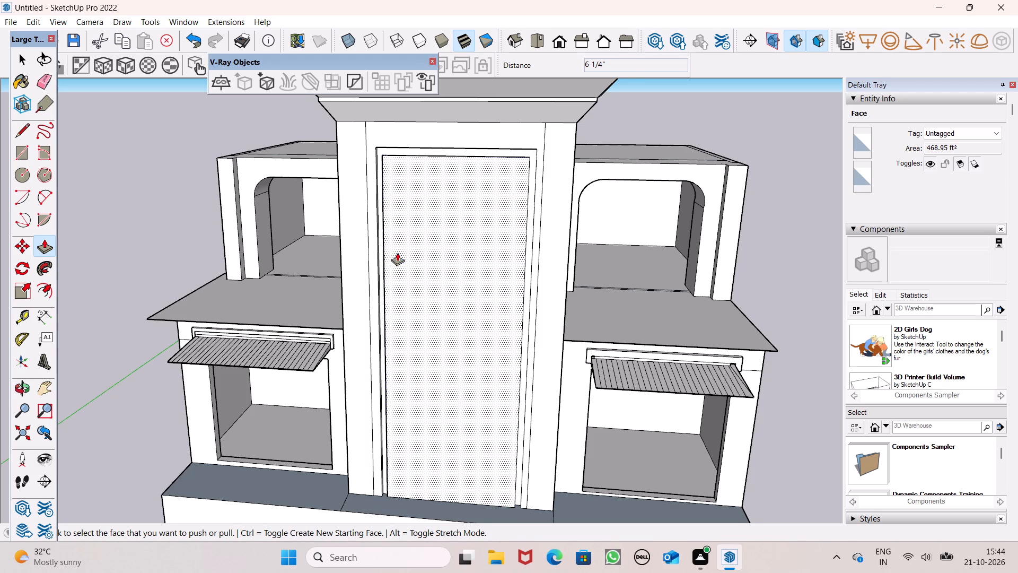
middle_click_drag(393, 270, 381, 361)
scroll(387, 245, "up", 7)
scroll(375, 187, "up", 9)
left_click_drag(356, 188, 357, 195)
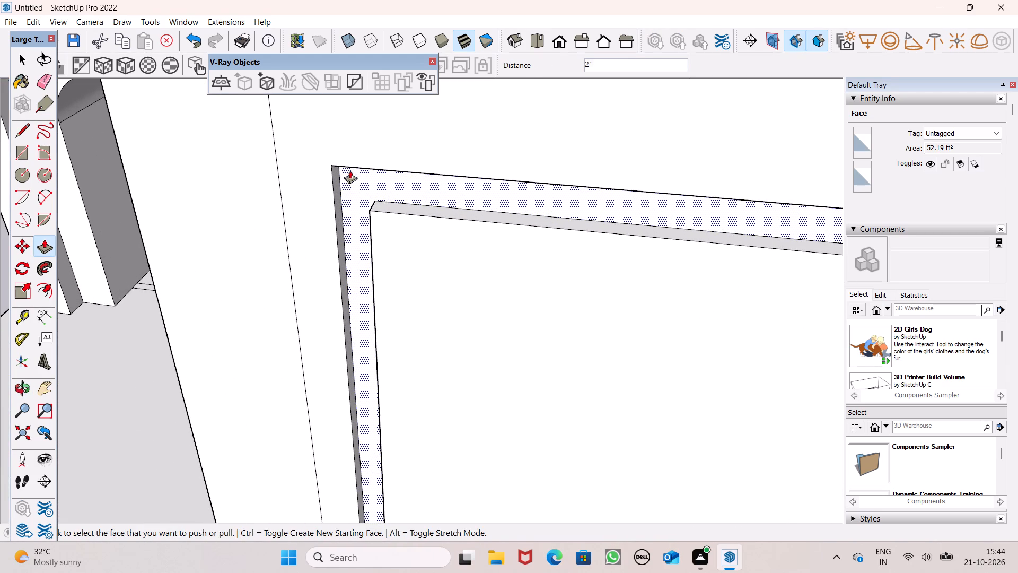
scroll(349, 171, "down", 5)
scroll(410, 278, "down", 4)
scroll(471, 268, "down", 3)
middle_click_drag(486, 317, 493, 291)
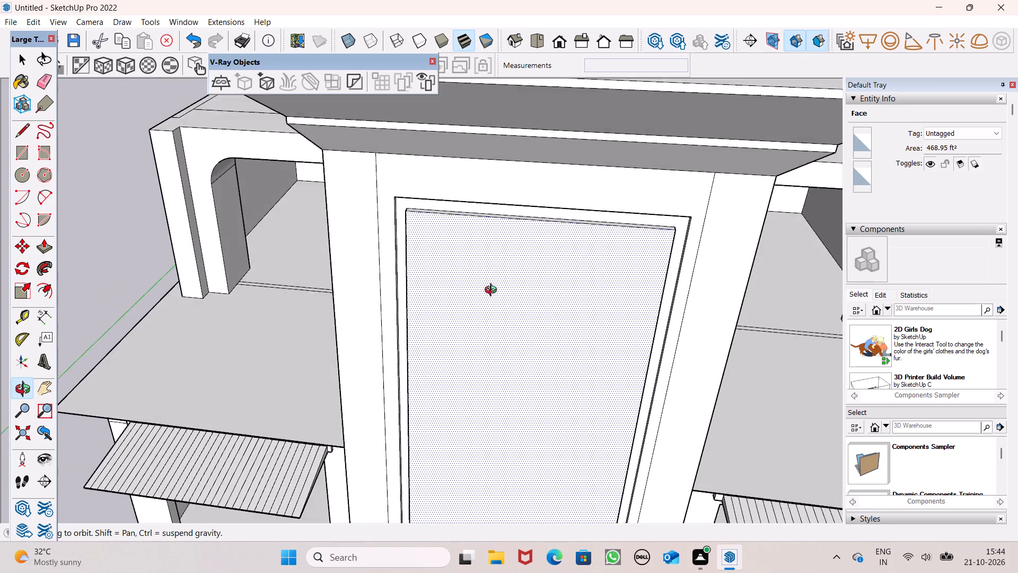
middle_click_drag(493, 291, 508, 258)
scroll(466, 263, "down", 4)
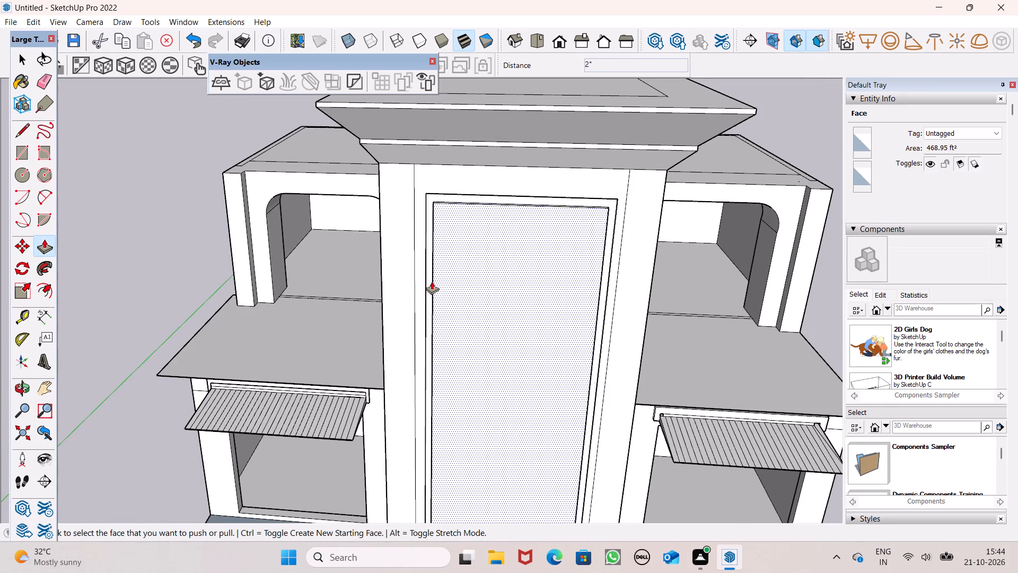
key("space")
scroll(265, 241, "down", 2)
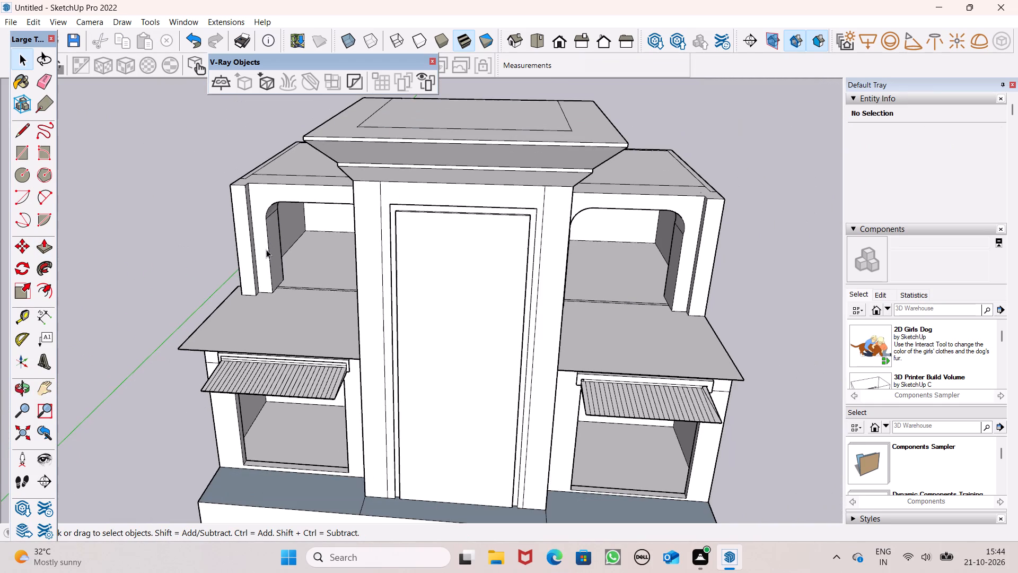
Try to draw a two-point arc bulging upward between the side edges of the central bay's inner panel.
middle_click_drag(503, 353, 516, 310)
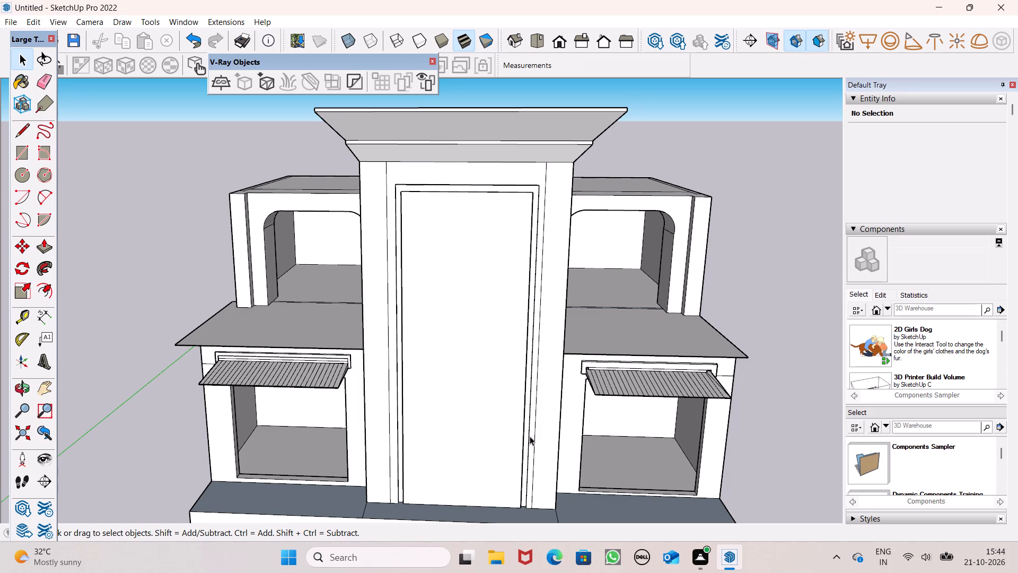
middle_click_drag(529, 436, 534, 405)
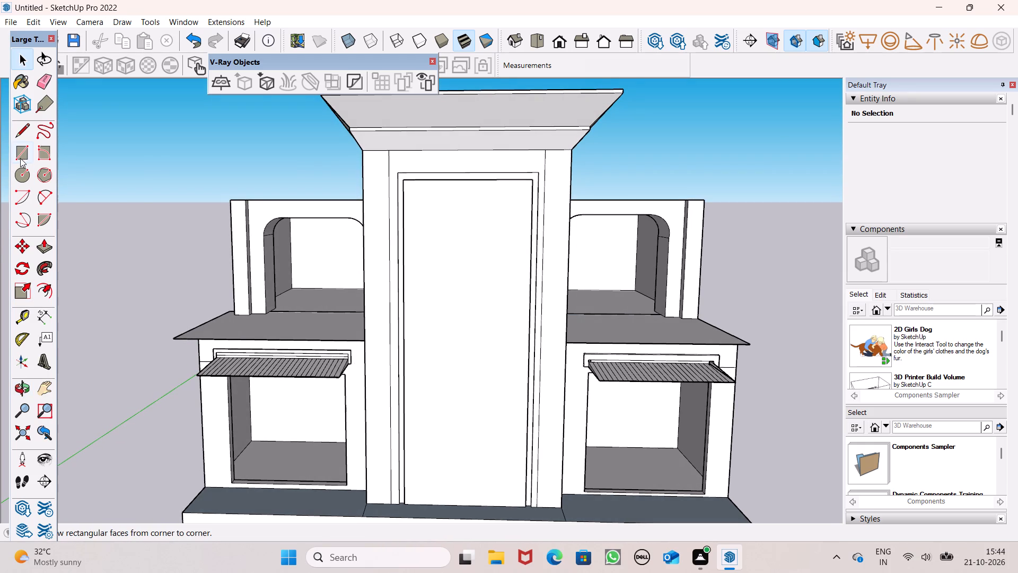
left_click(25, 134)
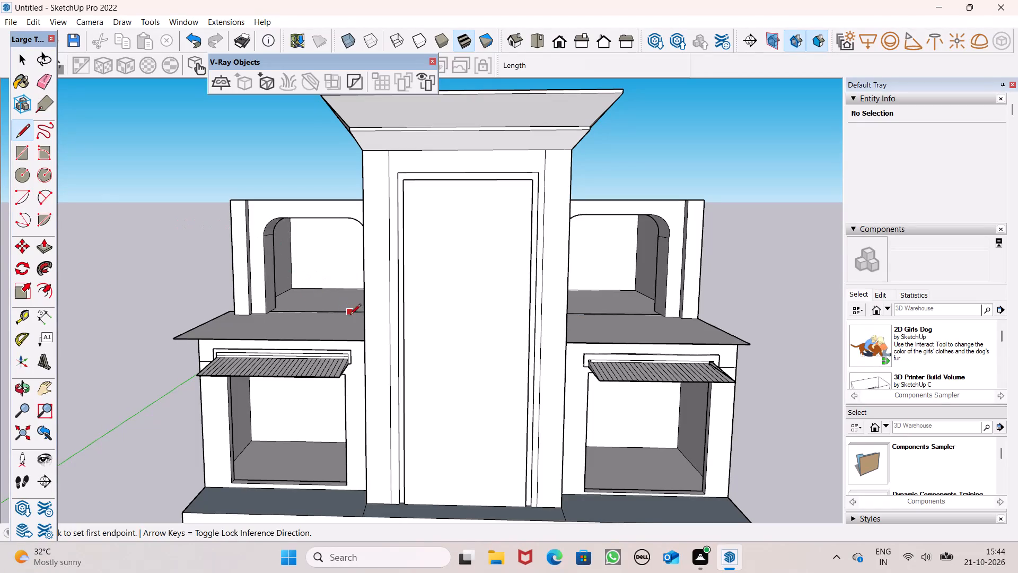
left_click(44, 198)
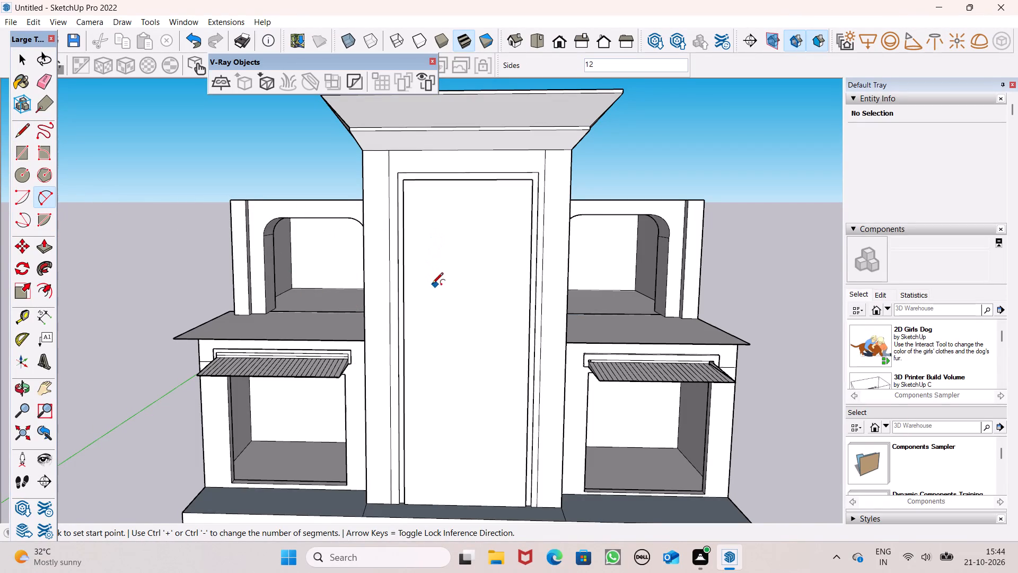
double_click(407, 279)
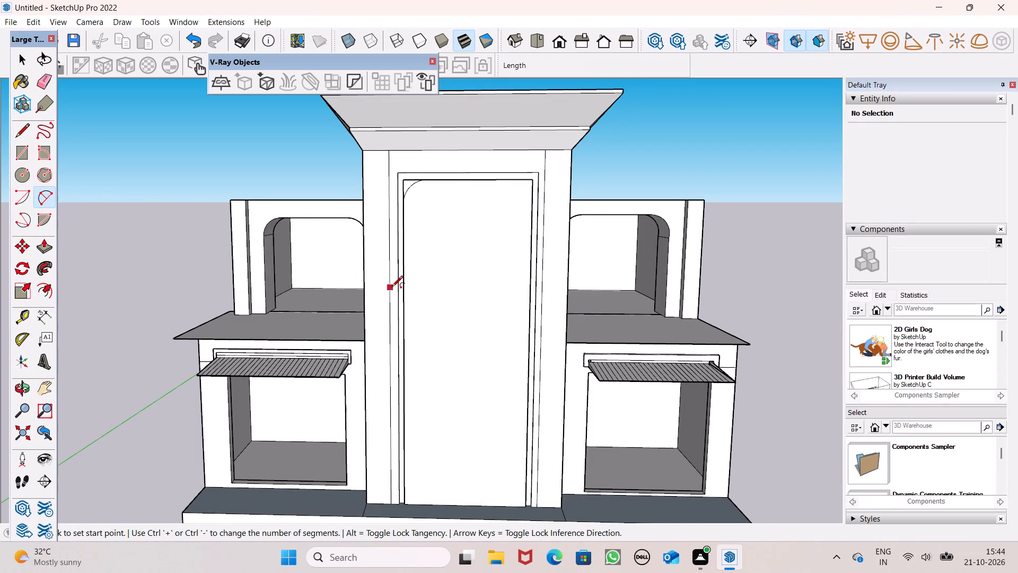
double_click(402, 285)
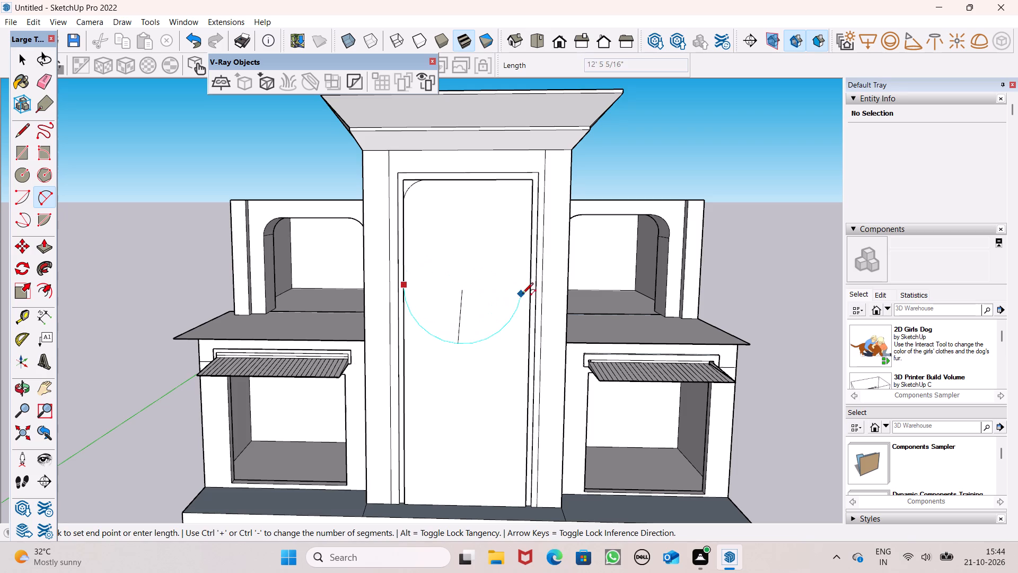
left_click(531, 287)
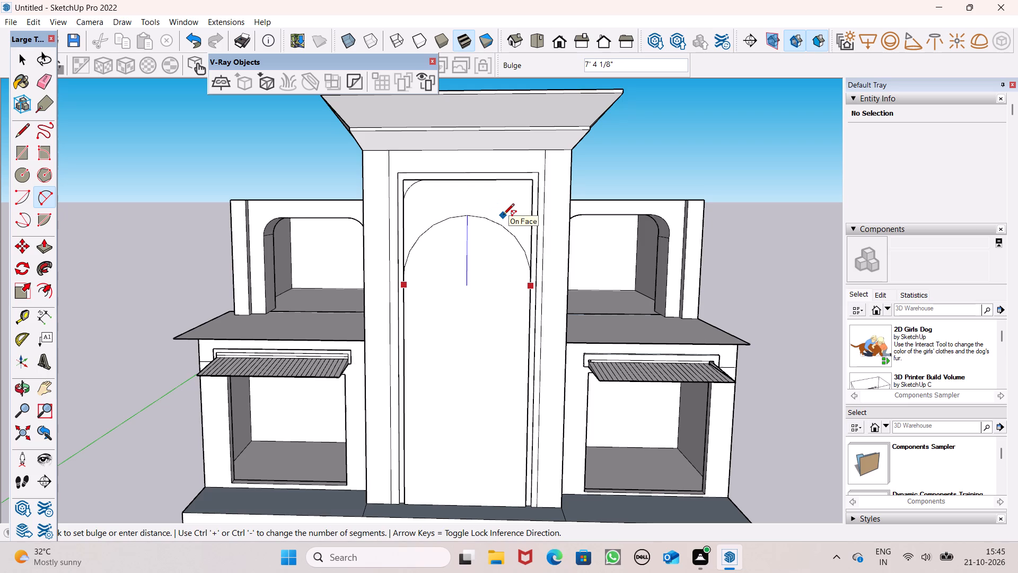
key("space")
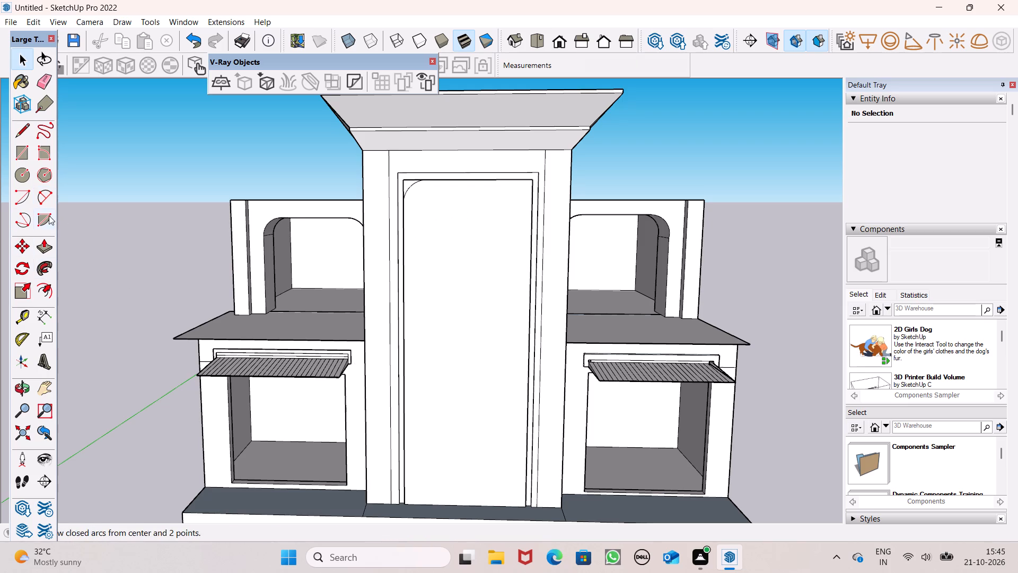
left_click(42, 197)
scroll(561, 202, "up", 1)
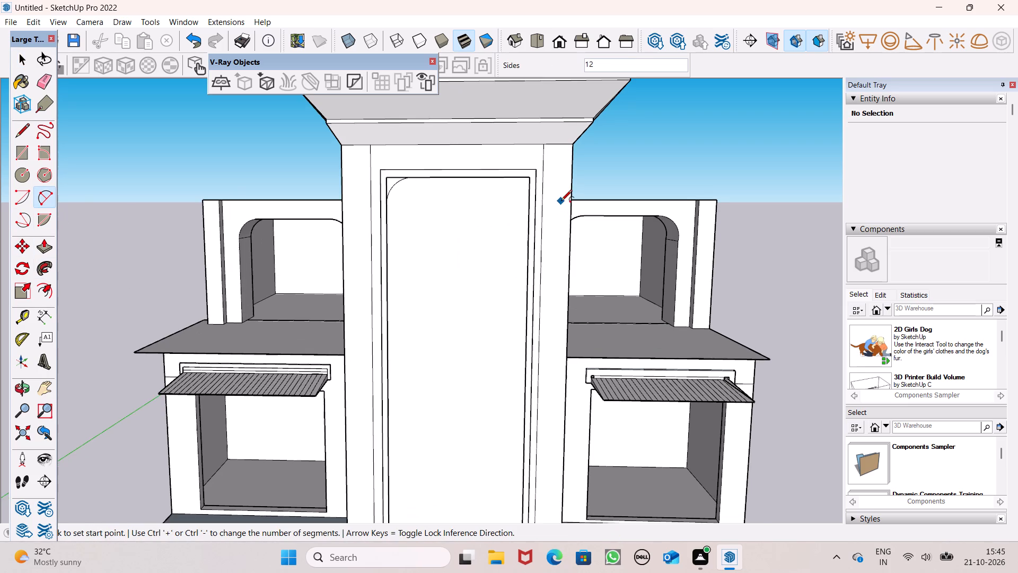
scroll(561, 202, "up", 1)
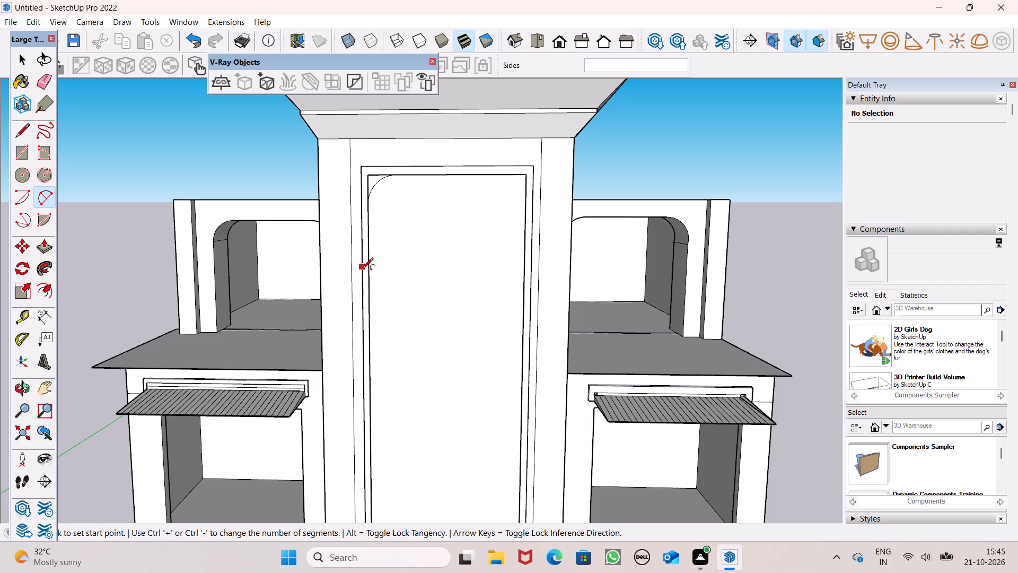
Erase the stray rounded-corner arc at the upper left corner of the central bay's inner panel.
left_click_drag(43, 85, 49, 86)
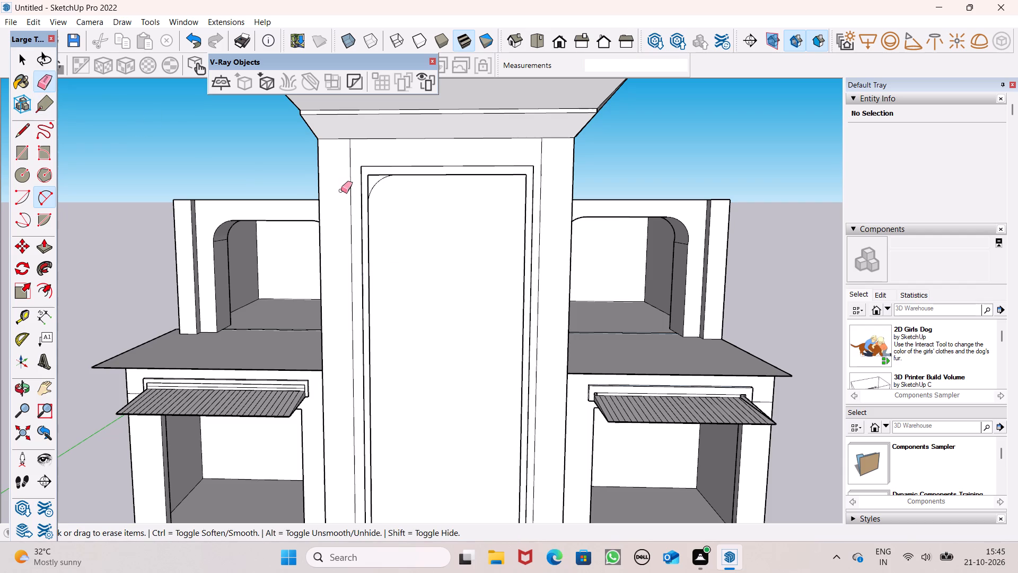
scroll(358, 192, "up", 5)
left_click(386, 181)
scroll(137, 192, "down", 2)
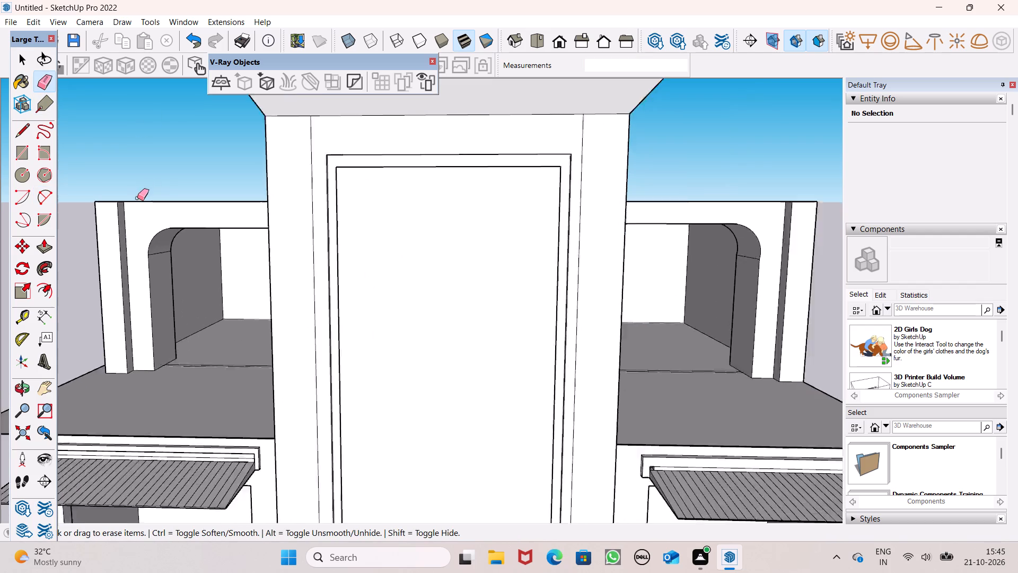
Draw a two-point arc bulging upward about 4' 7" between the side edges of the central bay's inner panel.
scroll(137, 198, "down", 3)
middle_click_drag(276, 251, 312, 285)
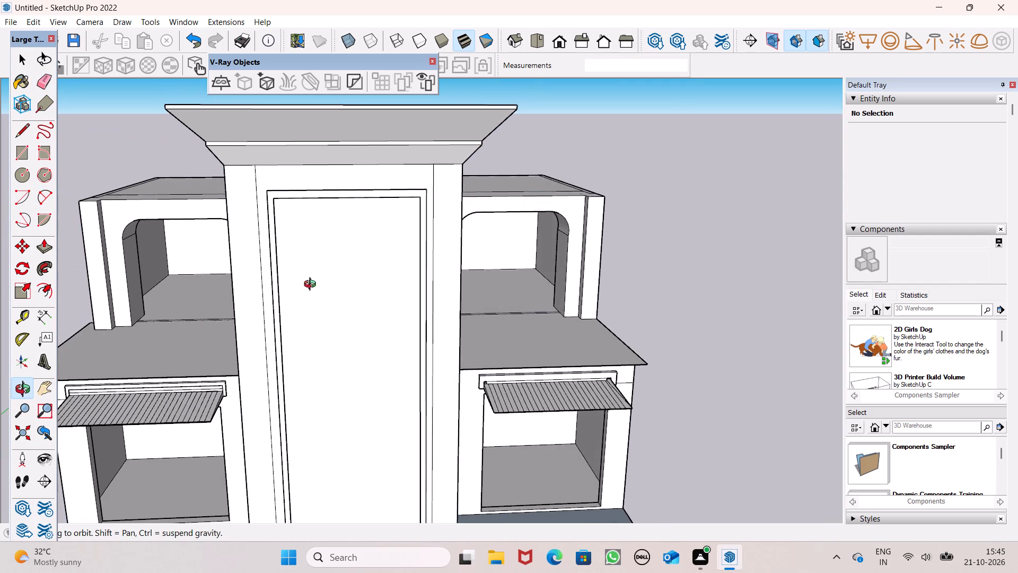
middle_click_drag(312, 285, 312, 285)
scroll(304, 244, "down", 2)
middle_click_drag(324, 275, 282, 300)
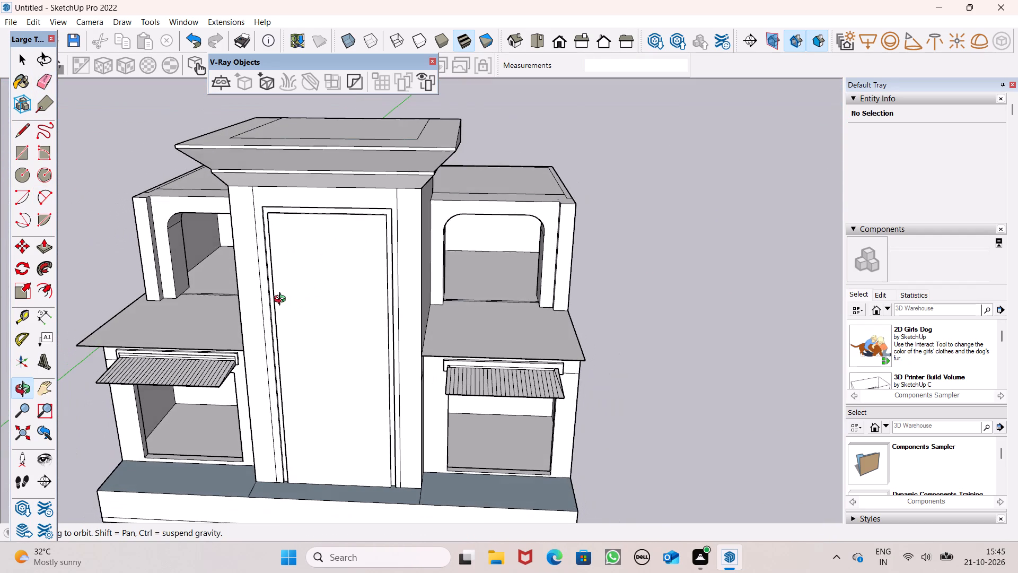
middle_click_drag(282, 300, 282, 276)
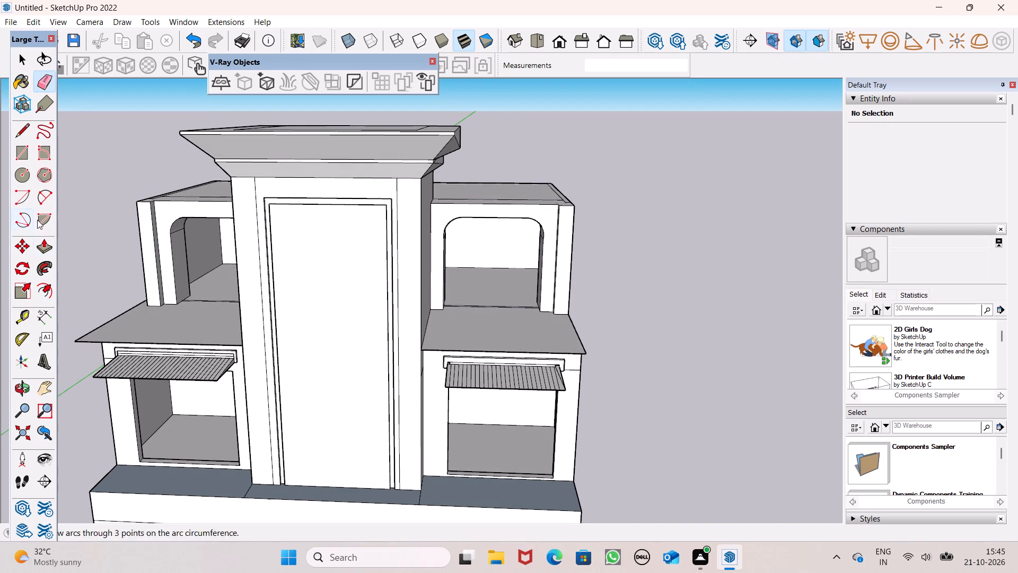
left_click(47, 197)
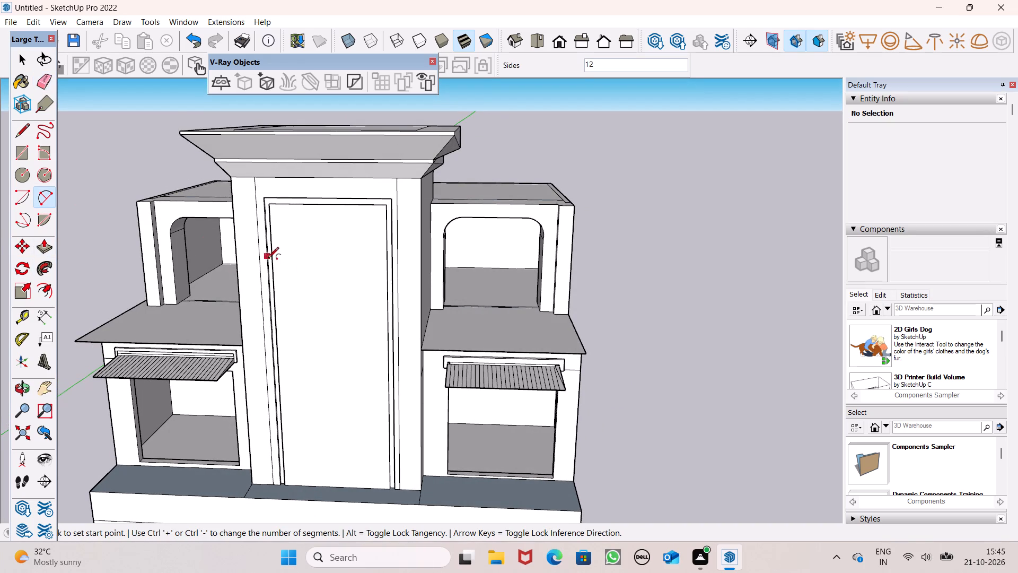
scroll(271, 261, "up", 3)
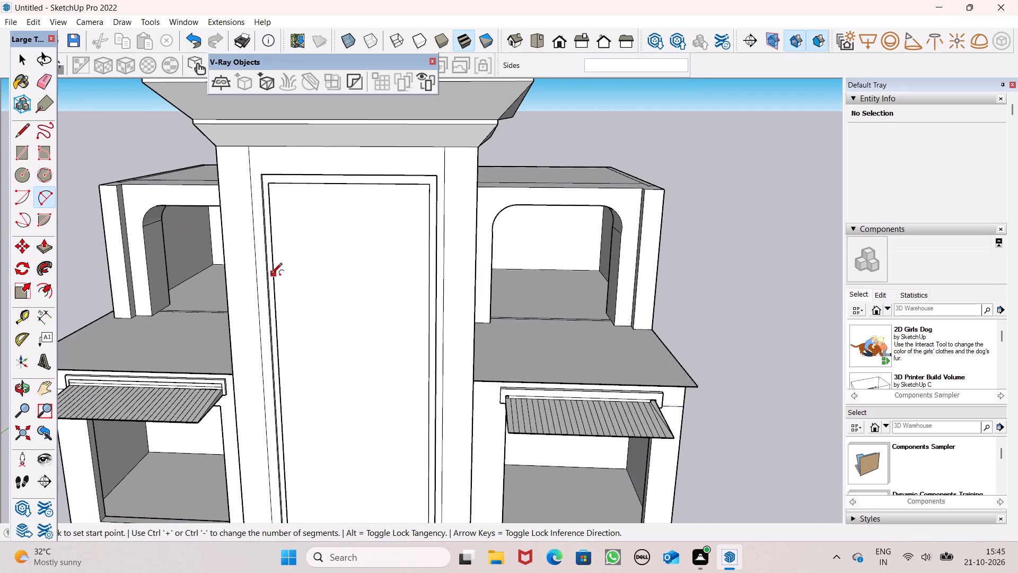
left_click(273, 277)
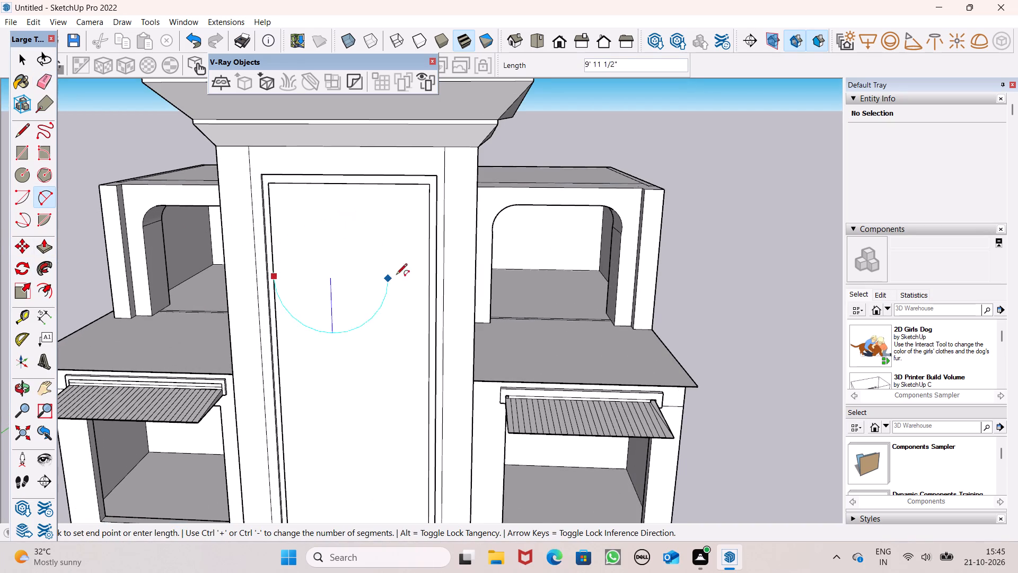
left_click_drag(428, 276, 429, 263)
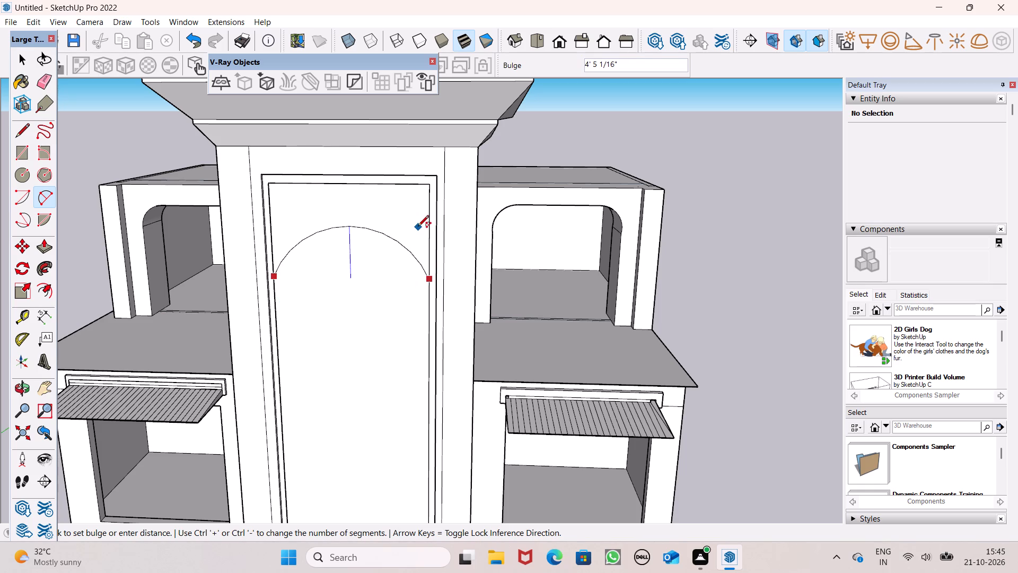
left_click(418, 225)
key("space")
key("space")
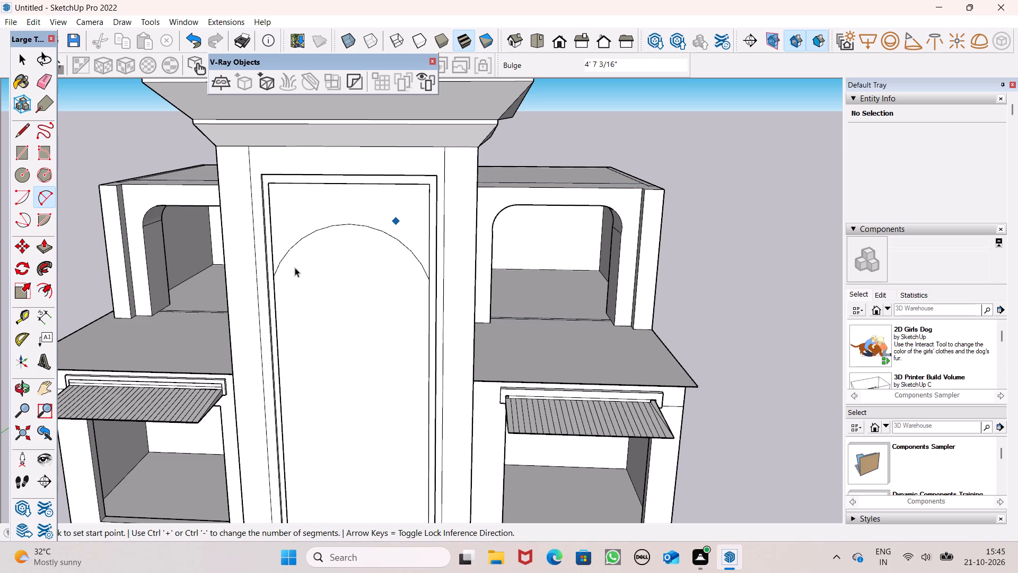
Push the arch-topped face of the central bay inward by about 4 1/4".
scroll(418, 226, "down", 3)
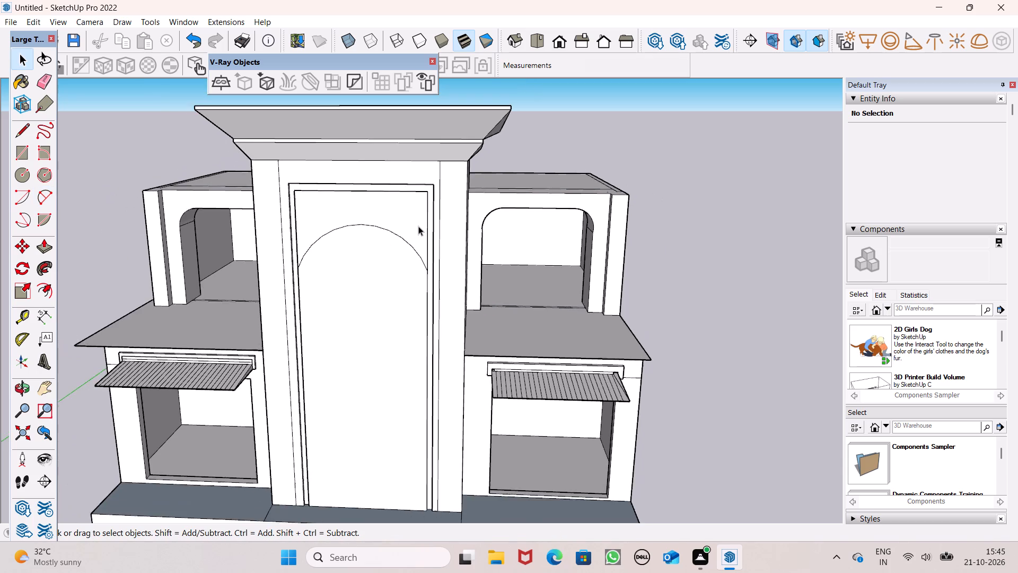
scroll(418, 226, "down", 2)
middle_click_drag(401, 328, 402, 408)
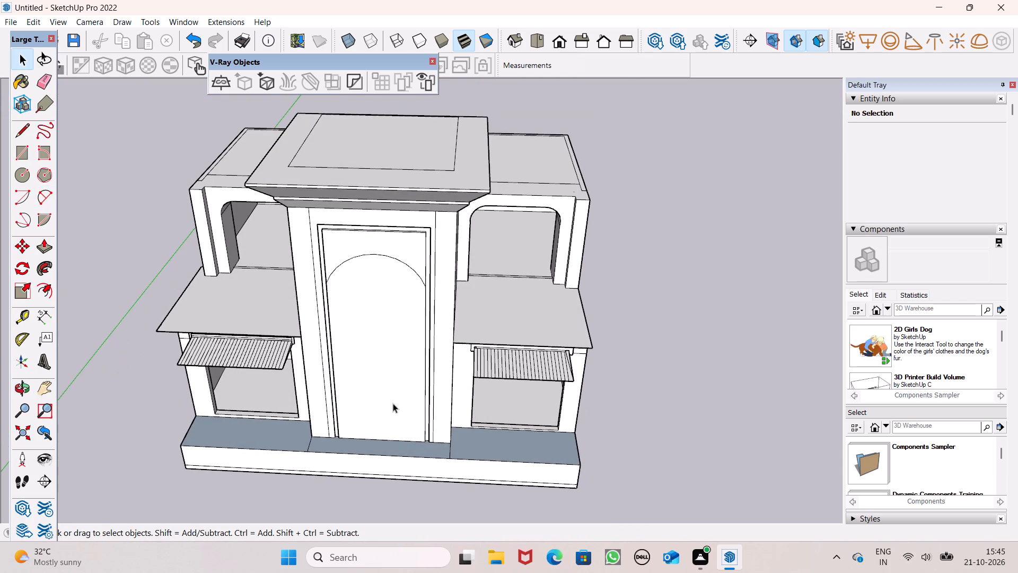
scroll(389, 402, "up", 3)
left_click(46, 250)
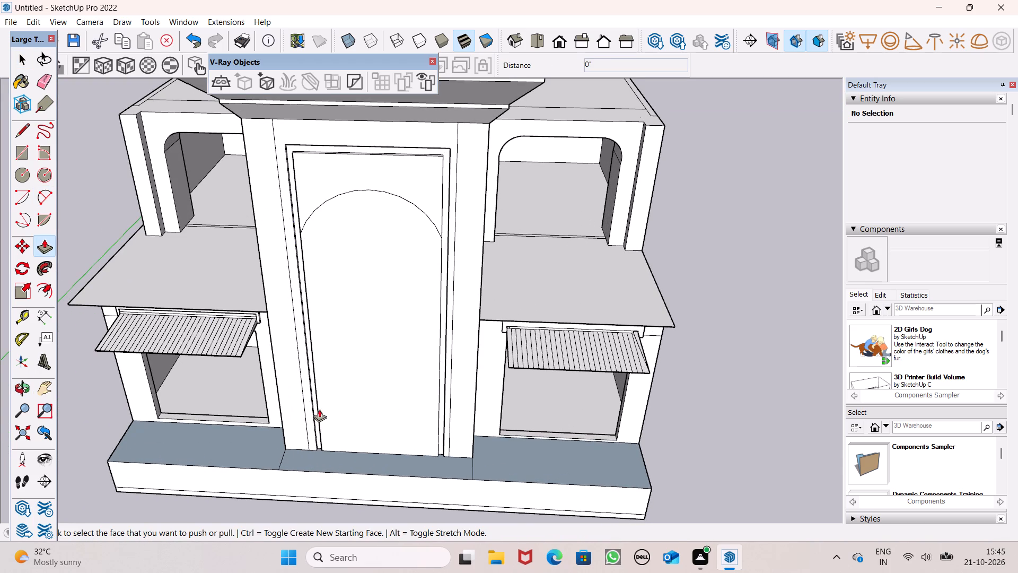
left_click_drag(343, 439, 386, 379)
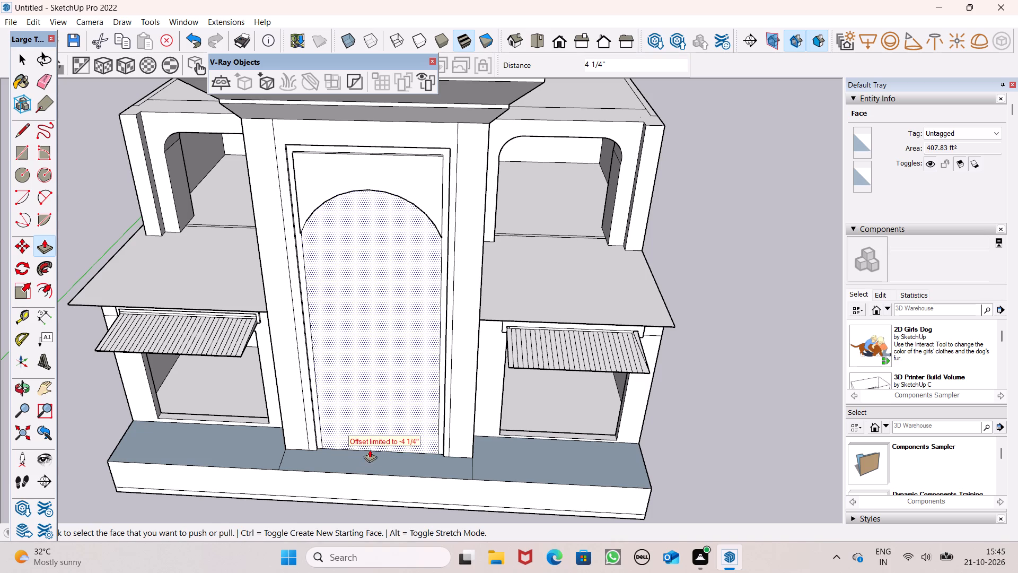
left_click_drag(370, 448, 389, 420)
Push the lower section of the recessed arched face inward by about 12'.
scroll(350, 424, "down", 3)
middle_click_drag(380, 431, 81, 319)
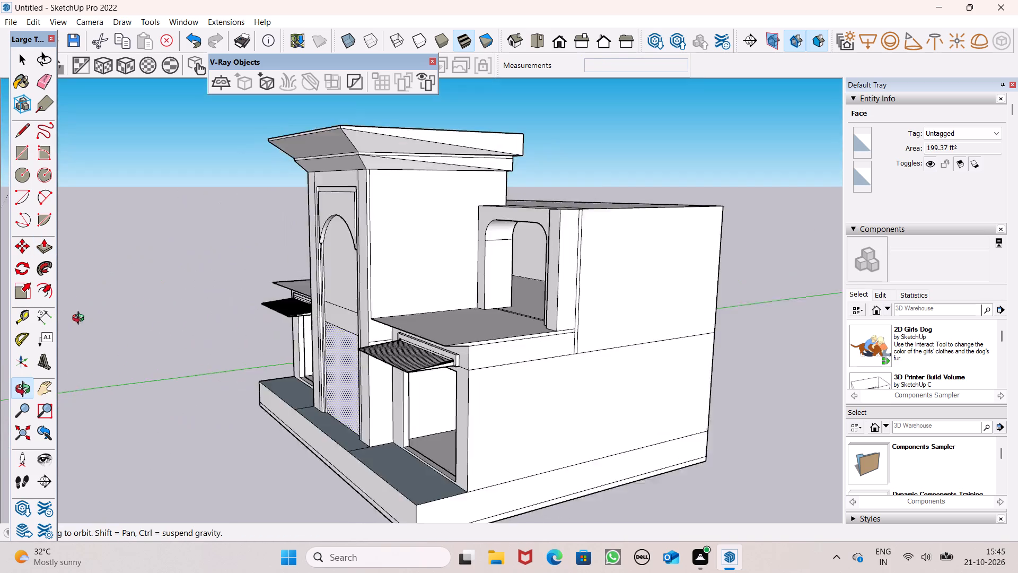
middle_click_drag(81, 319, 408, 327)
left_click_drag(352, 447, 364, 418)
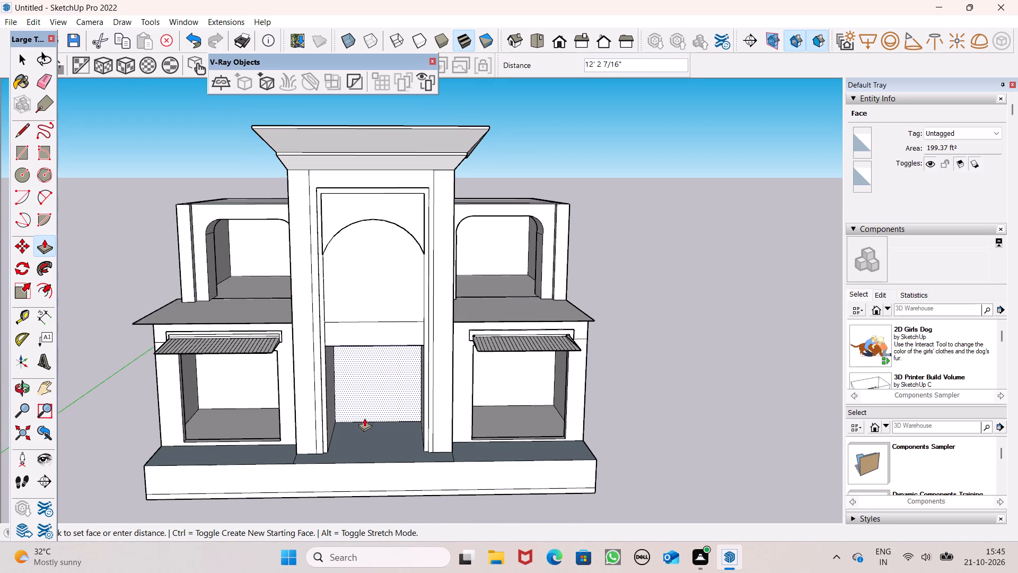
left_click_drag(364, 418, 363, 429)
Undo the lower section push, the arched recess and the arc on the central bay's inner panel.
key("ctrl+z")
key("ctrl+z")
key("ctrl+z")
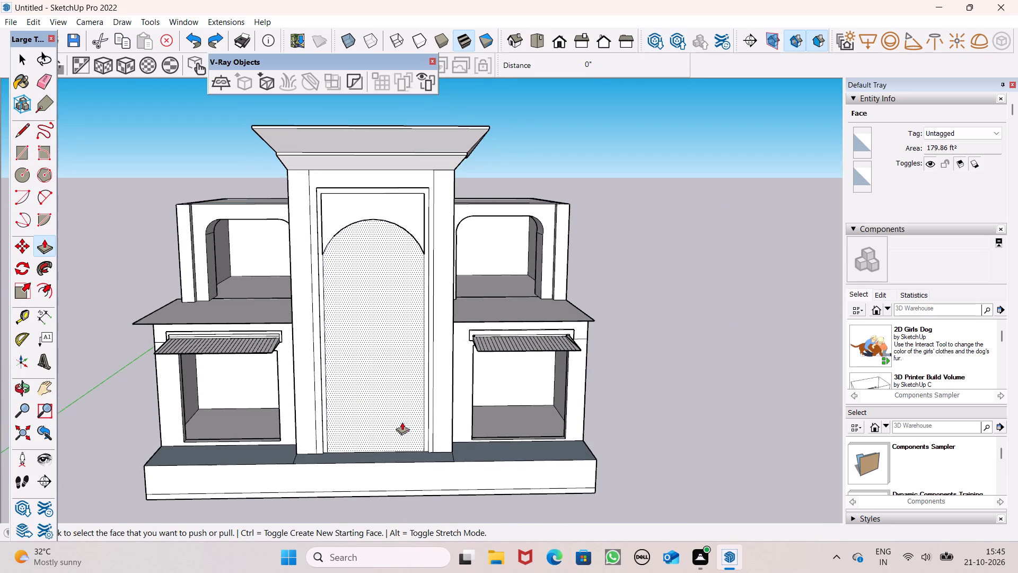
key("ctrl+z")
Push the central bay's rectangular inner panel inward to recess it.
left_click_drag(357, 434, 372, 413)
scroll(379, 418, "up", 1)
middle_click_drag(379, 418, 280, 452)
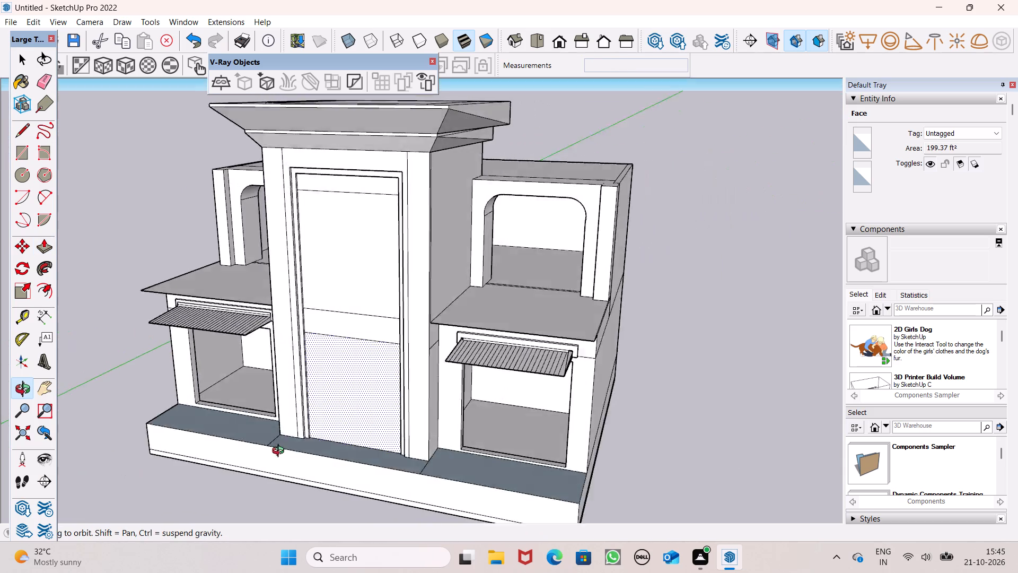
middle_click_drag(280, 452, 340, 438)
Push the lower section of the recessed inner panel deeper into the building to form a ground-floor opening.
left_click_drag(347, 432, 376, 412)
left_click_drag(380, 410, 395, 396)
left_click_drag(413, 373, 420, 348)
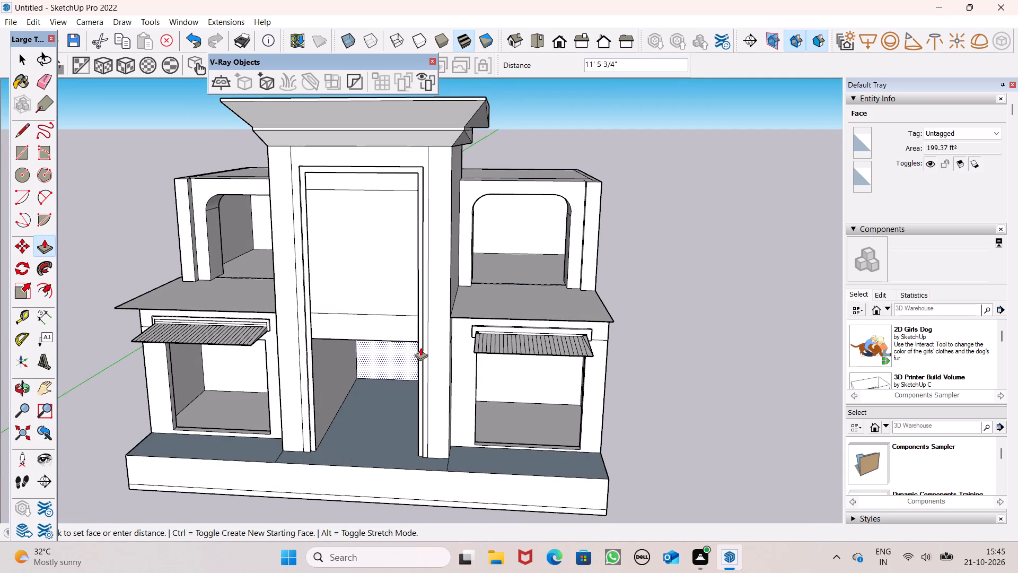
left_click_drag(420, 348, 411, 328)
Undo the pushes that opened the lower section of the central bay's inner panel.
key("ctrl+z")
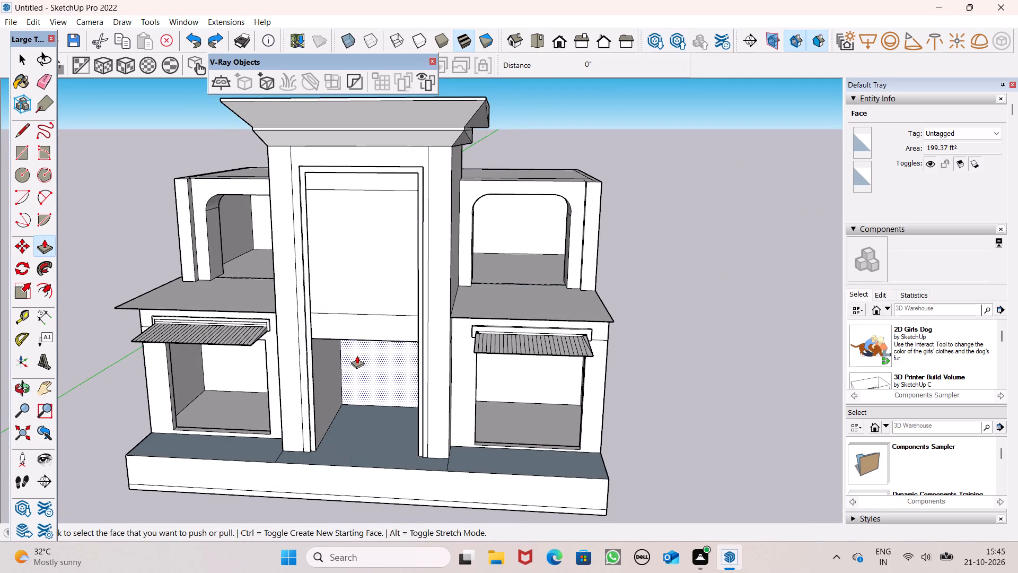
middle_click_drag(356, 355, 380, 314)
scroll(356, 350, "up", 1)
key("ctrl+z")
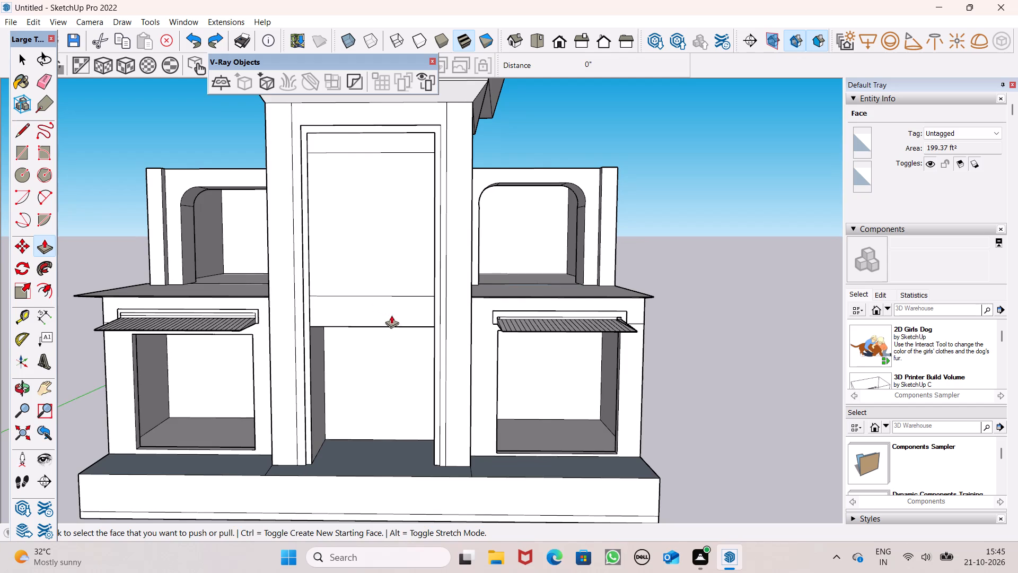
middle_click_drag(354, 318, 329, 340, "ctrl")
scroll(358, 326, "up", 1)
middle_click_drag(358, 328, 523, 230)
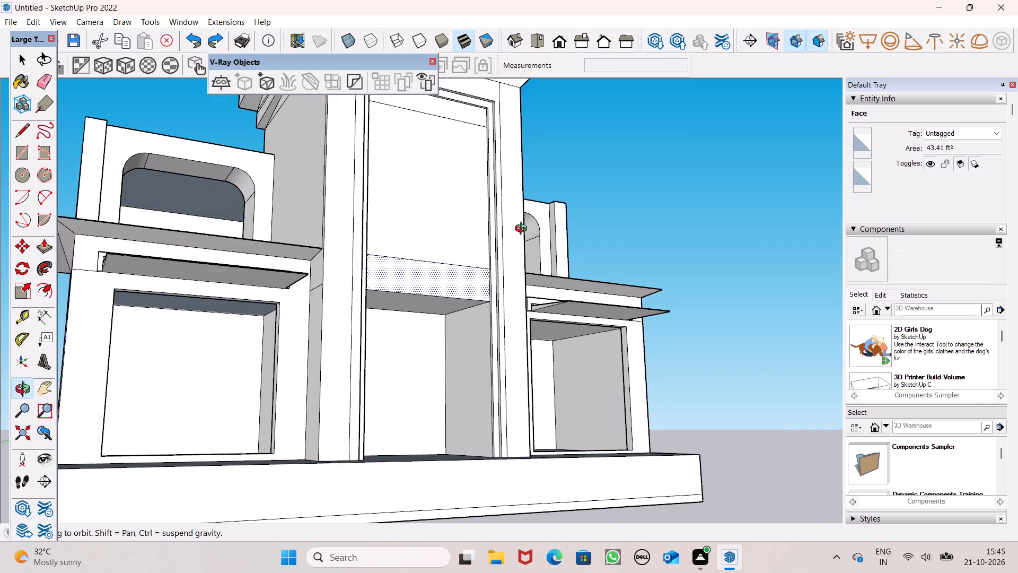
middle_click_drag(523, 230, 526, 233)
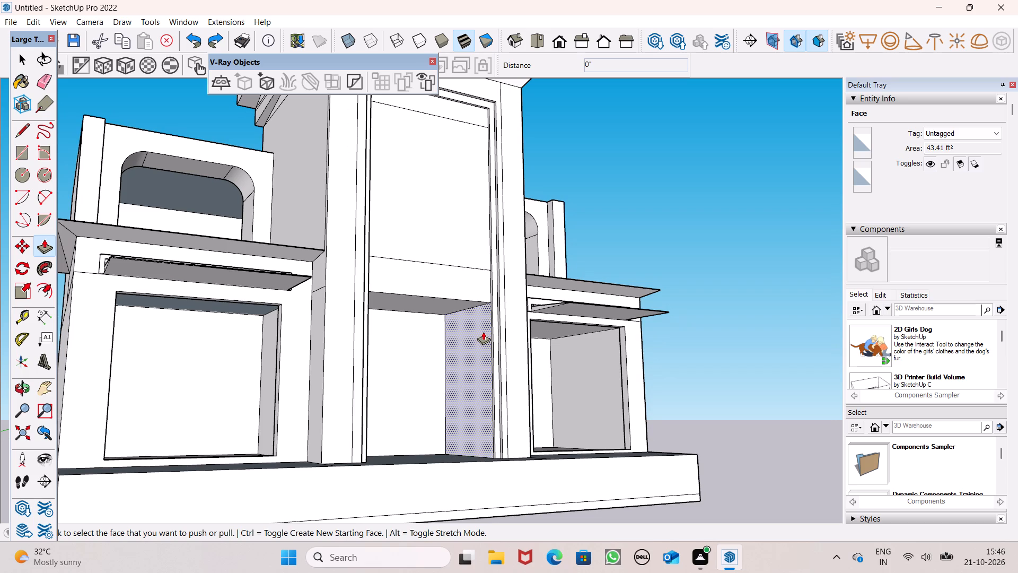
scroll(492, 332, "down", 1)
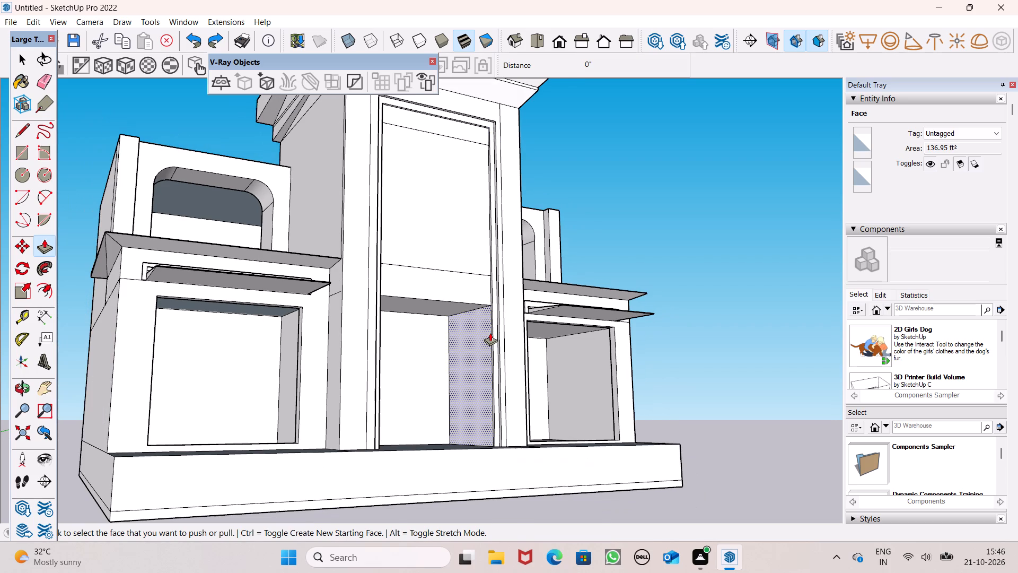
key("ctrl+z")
Undo the inner panel recess, the rounded-corner arc edits and the border strip groove, leaving flat outlines on the central bay.
middle_click_drag(444, 349, 143, 404)
scroll(181, 310, "down", 2)
middle_click_drag(305, 271, 312, 282)
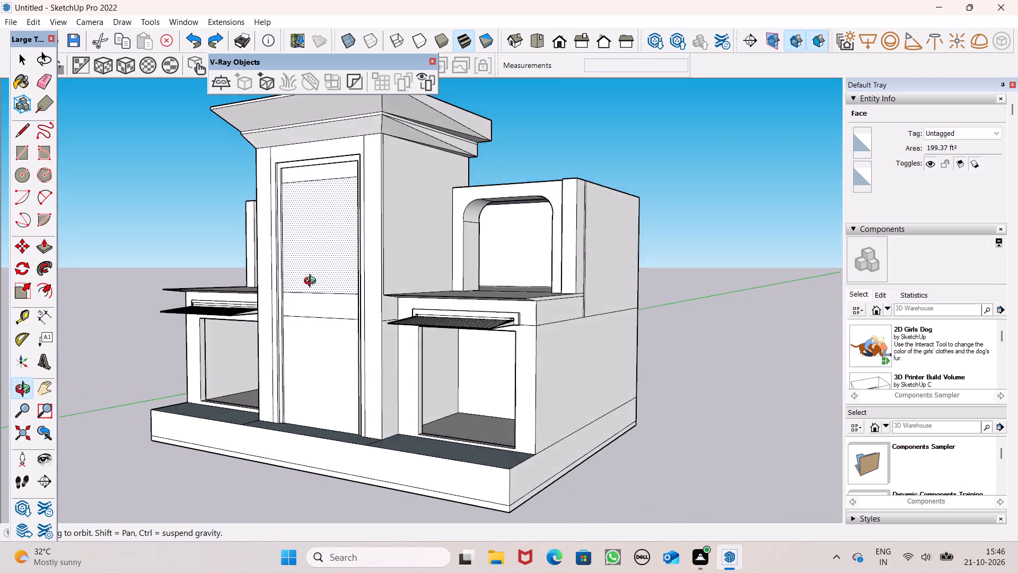
middle_click_drag(312, 282, 247, 402)
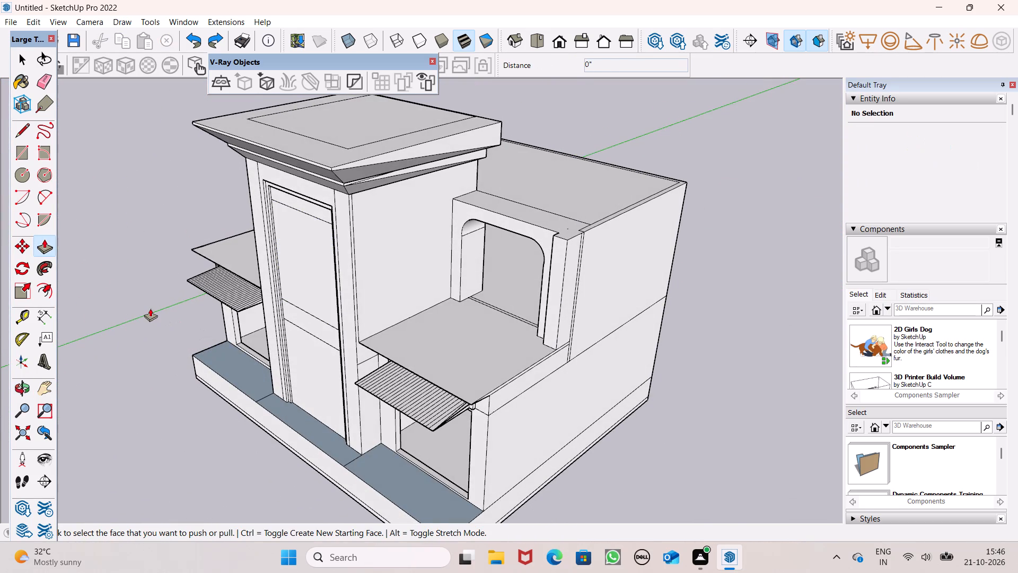
scroll(150, 308, "up", 6)
key("ctrl+z")
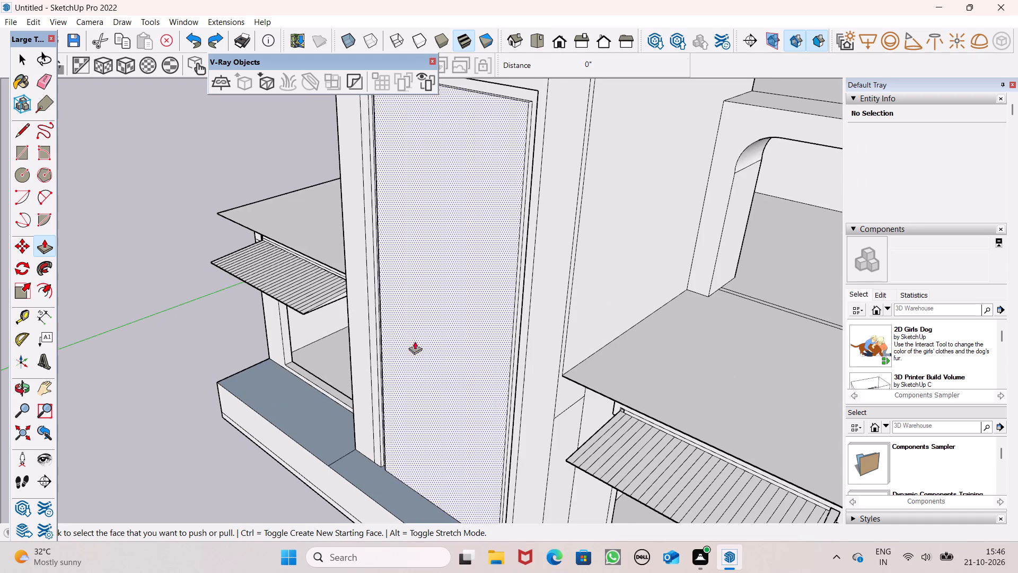
middle_click_drag(419, 345, 595, 423)
key("ctrl+z")
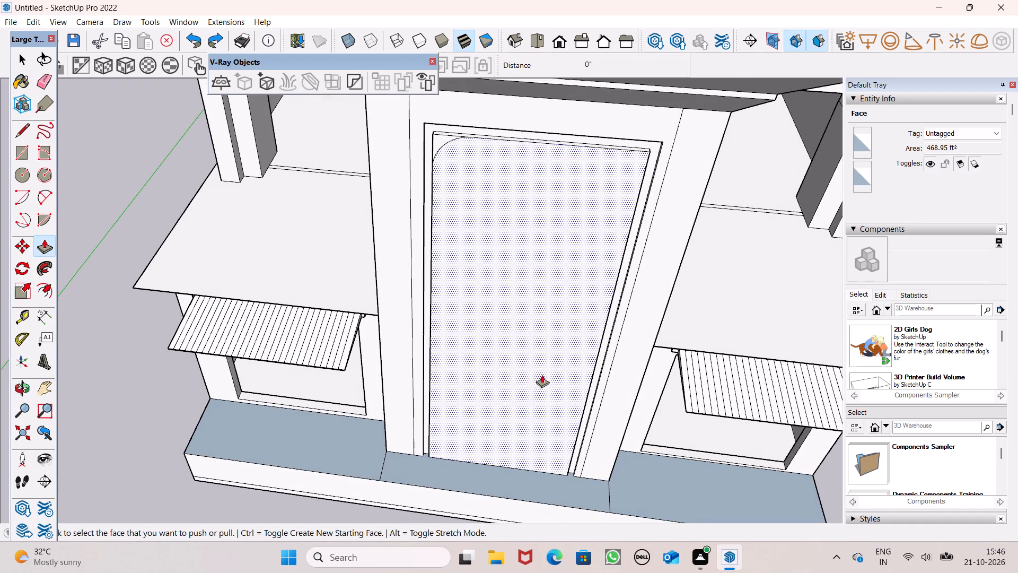
key("ctrl+z")
key("ctrl+z")
key("ctrl+z")
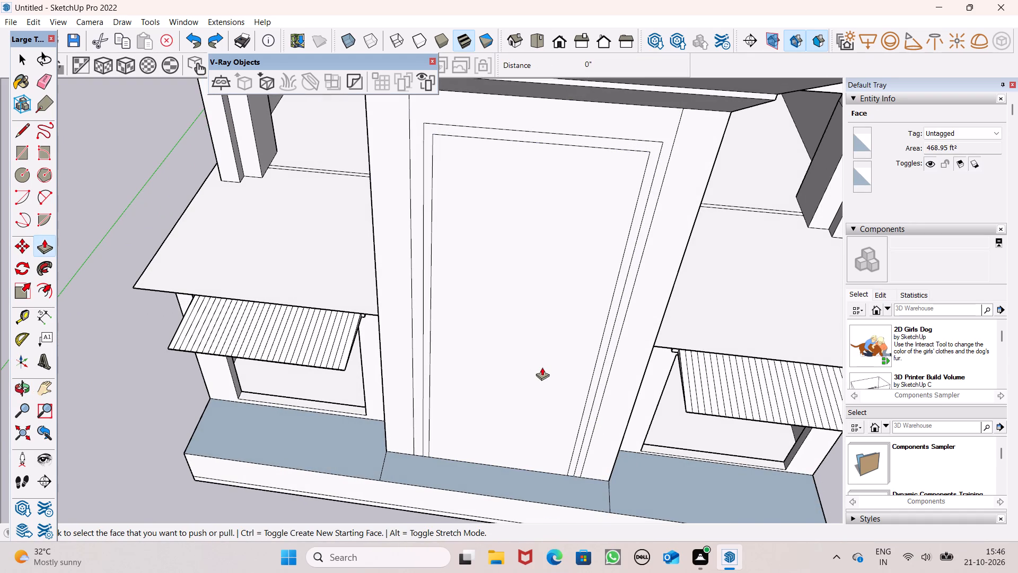
Push the central bay's inner panel inward by about 7 9/16".
middle_click_drag(545, 367, 436, 318)
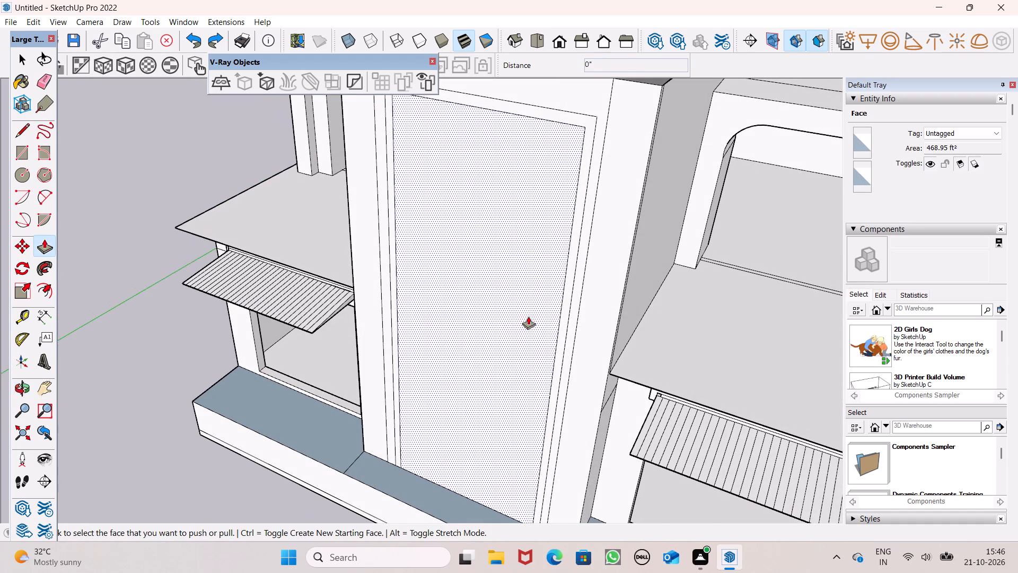
scroll(528, 324, "down", 3)
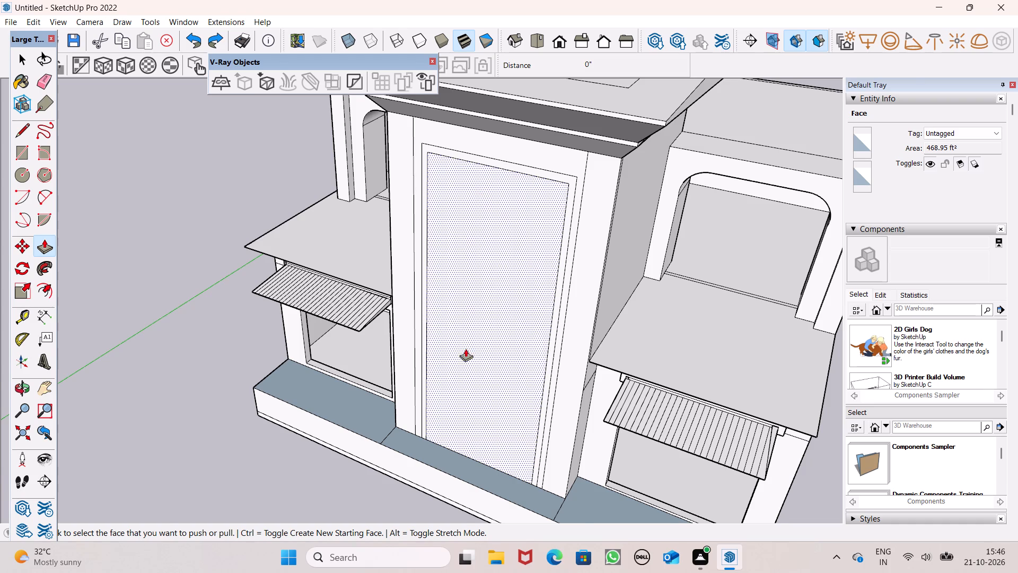
middle_click_drag(464, 350, 575, 322)
key("space")
scroll(467, 346, "down", 3)
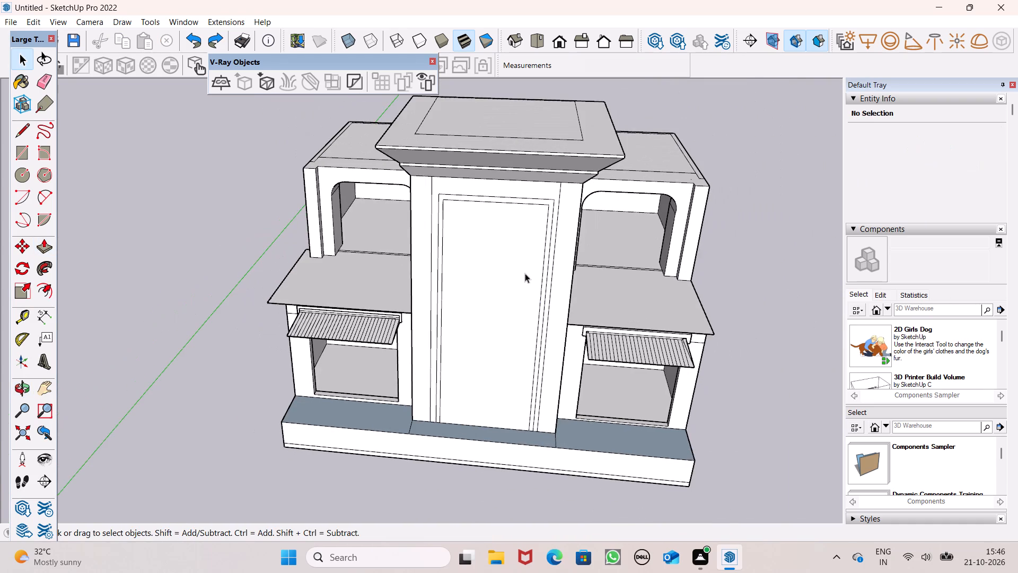
scroll(522, 248, "up", 3)
middle_click_drag(556, 371, 568, 315)
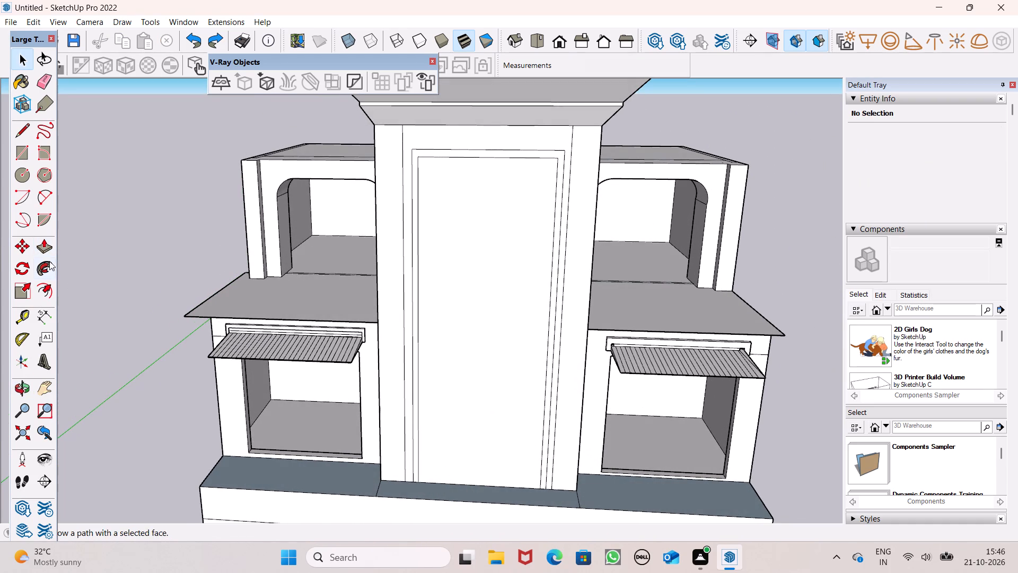
left_click(44, 245)
left_click_drag(485, 461, 498, 423)
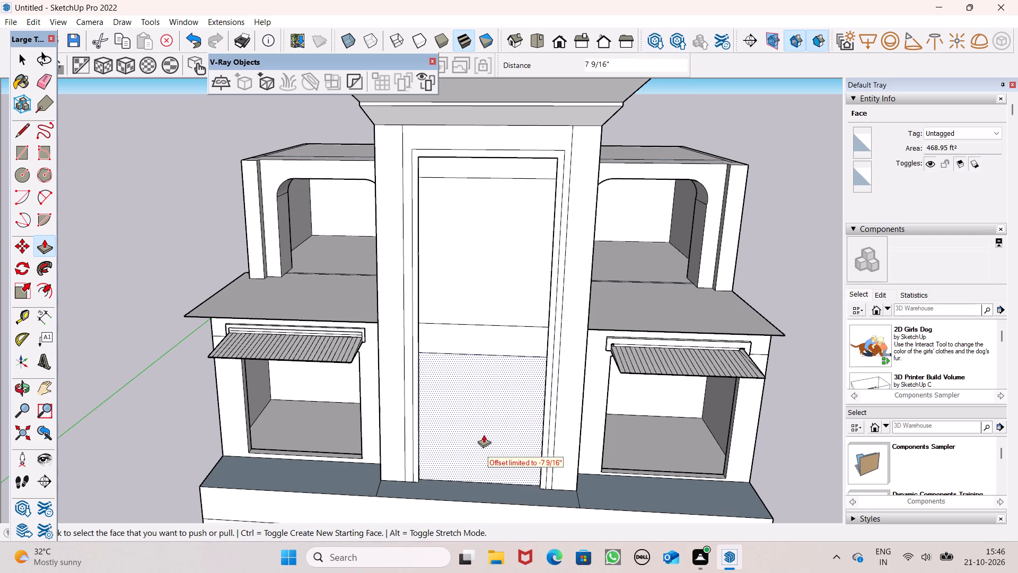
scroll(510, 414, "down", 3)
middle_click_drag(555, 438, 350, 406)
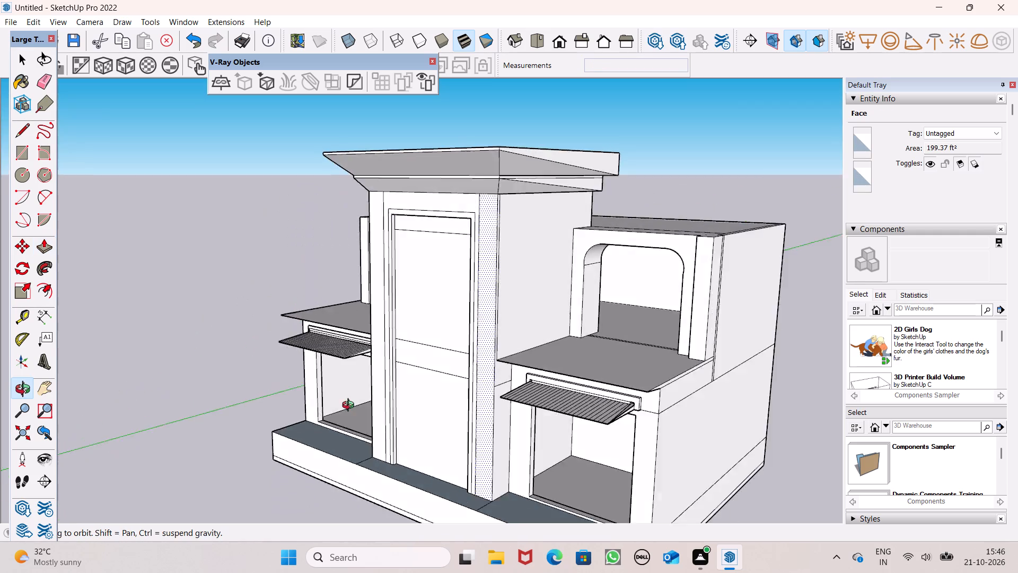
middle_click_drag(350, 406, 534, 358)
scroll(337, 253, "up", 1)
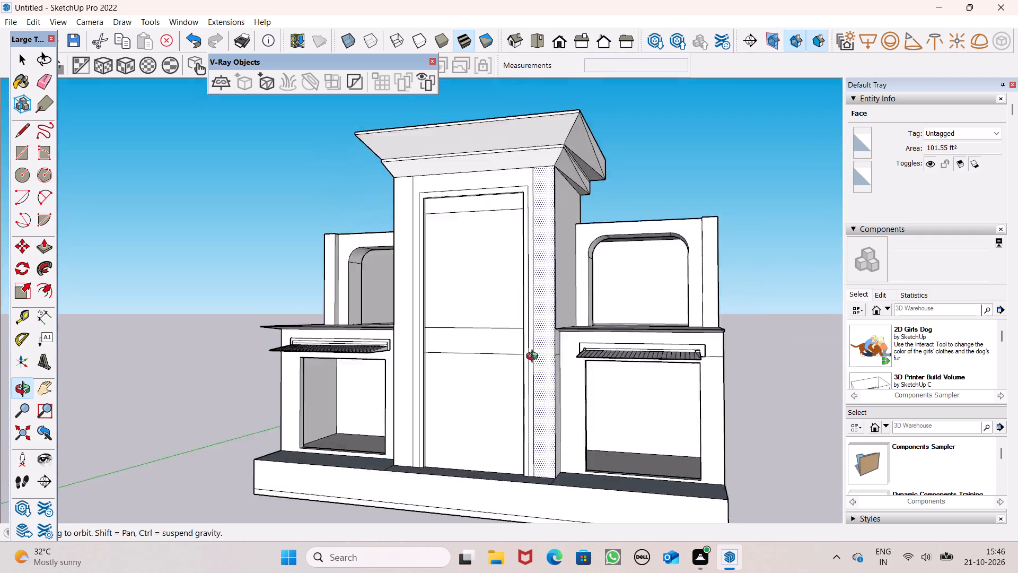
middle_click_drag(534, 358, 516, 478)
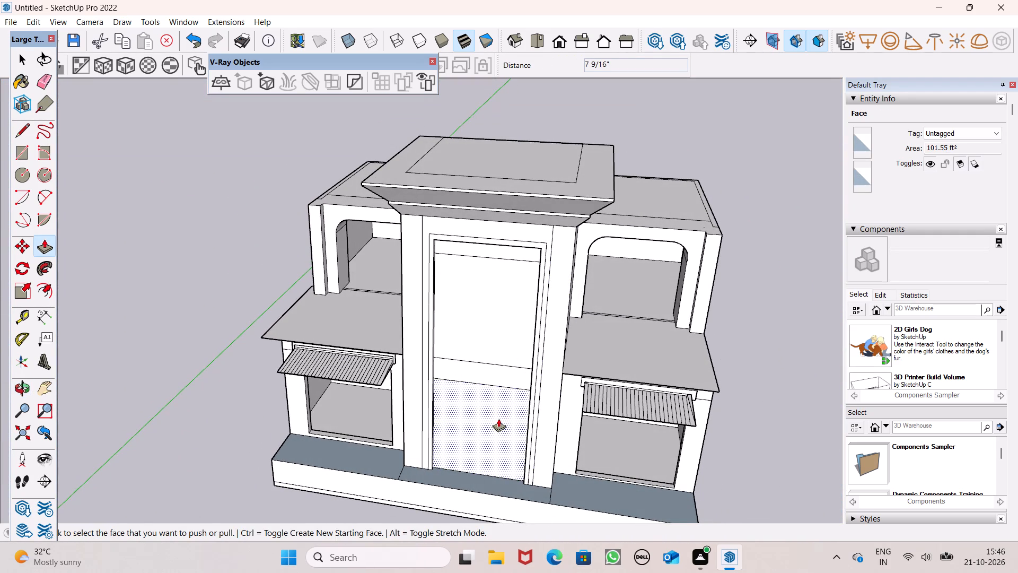
Erase the leftover horizontal lines across the top and middle of the central bay's inner panel.
left_click(32, 82)
double_click(55, 77)
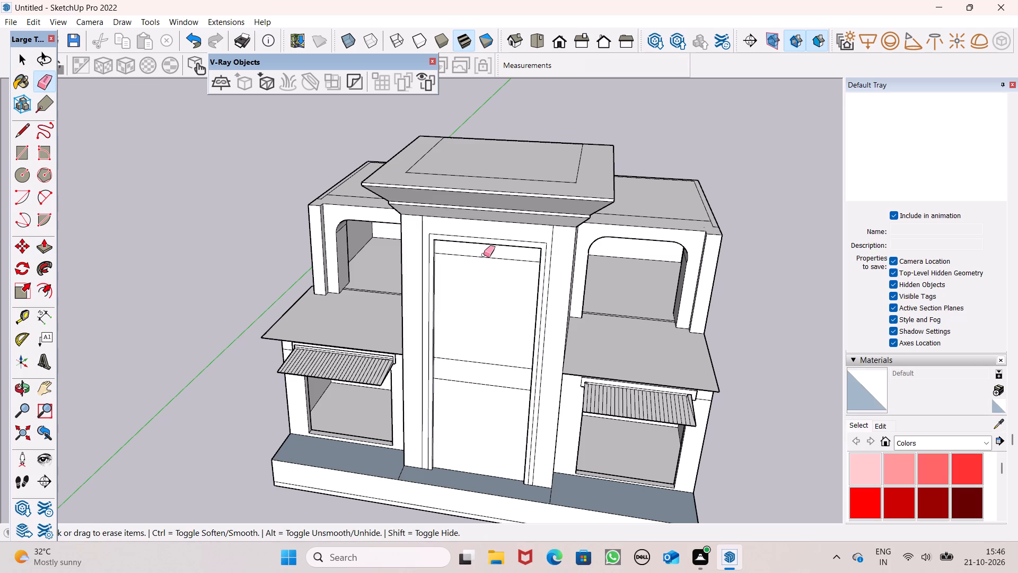
left_click(484, 255)
left_click_drag(507, 258, 507, 268)
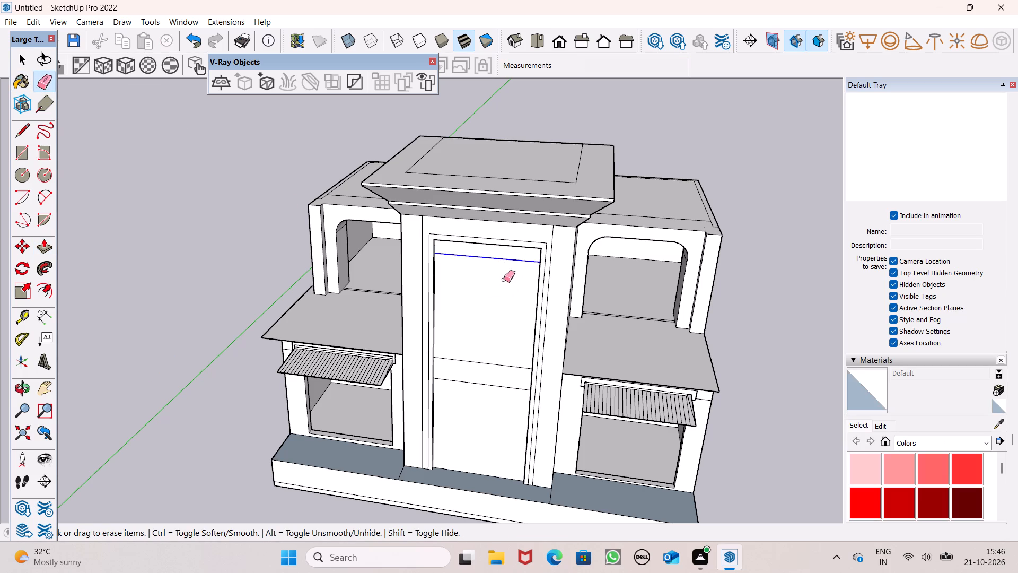
left_click_drag(495, 314, 468, 386)
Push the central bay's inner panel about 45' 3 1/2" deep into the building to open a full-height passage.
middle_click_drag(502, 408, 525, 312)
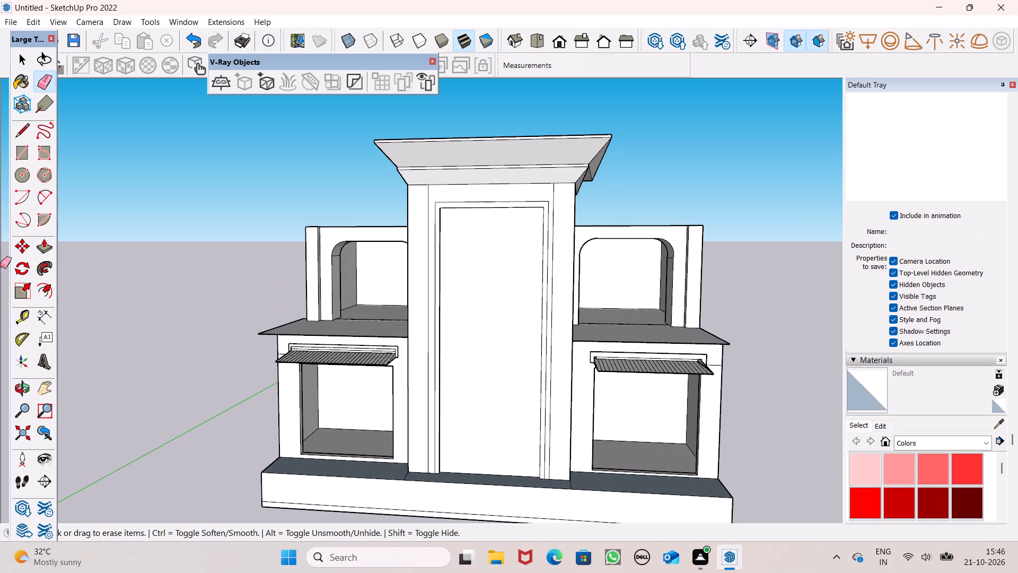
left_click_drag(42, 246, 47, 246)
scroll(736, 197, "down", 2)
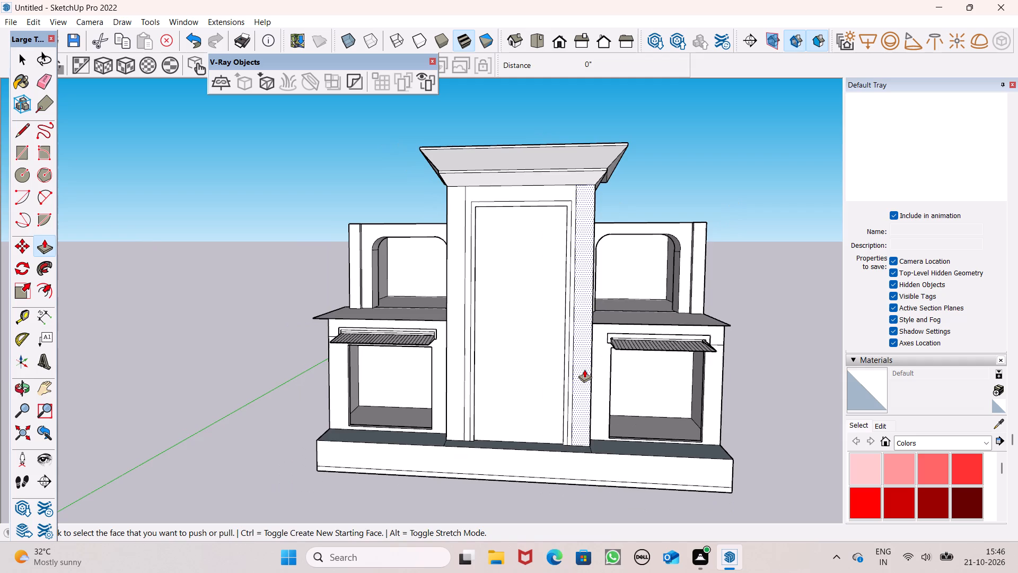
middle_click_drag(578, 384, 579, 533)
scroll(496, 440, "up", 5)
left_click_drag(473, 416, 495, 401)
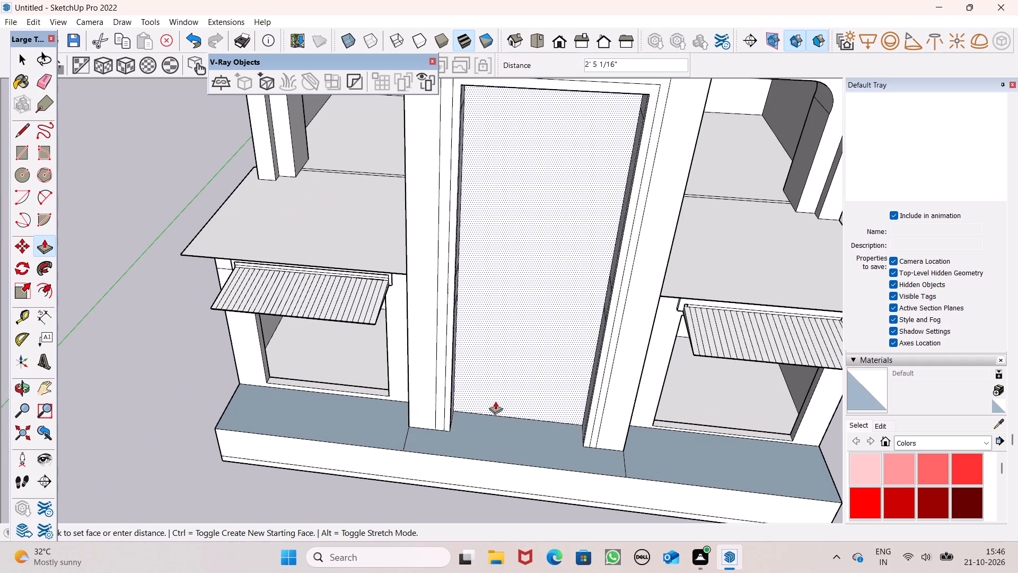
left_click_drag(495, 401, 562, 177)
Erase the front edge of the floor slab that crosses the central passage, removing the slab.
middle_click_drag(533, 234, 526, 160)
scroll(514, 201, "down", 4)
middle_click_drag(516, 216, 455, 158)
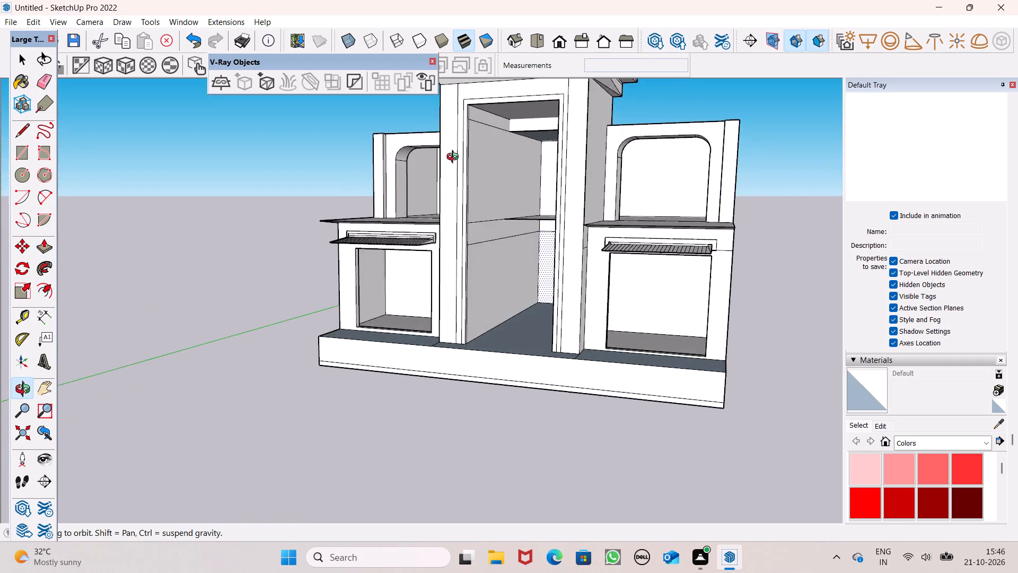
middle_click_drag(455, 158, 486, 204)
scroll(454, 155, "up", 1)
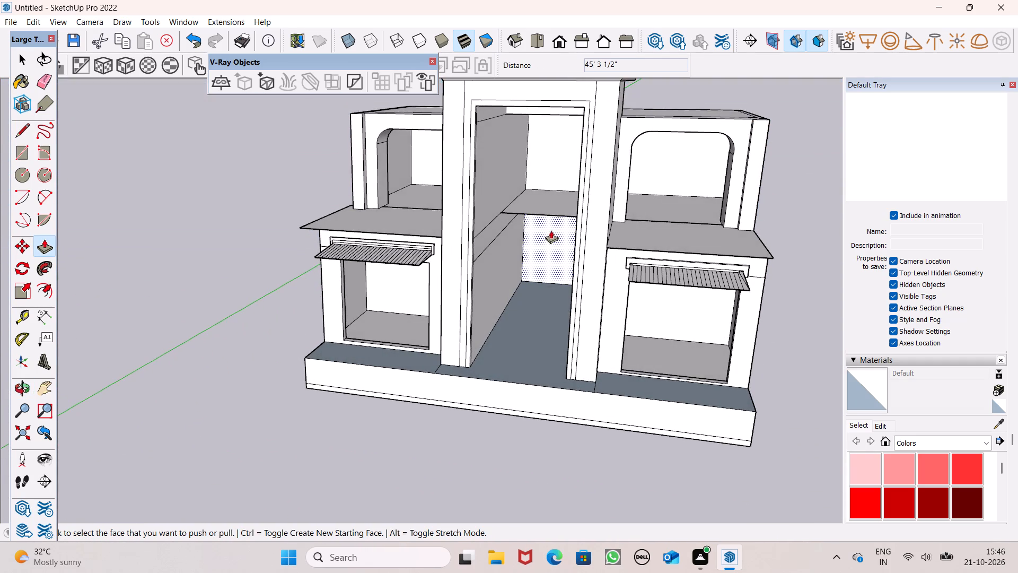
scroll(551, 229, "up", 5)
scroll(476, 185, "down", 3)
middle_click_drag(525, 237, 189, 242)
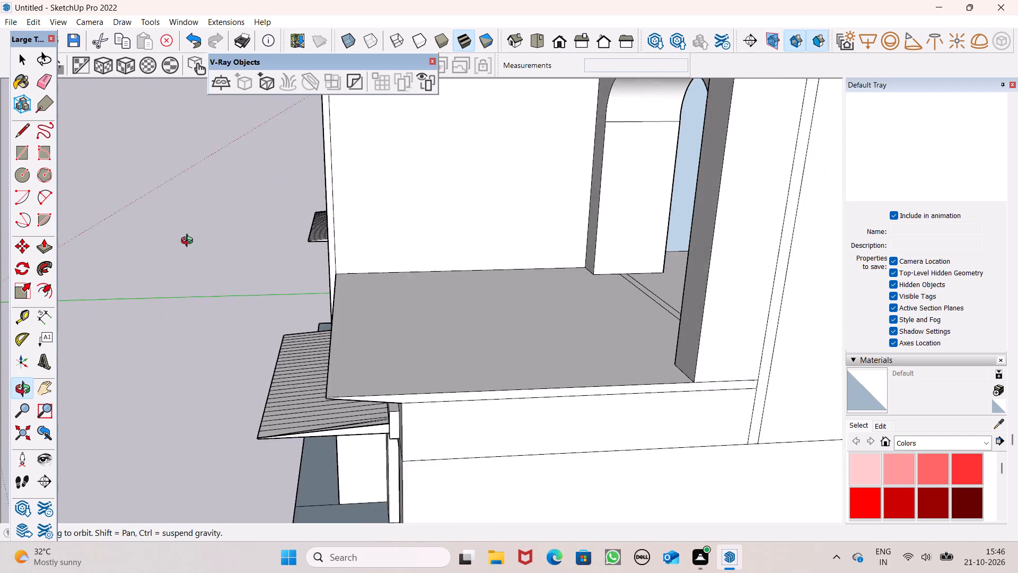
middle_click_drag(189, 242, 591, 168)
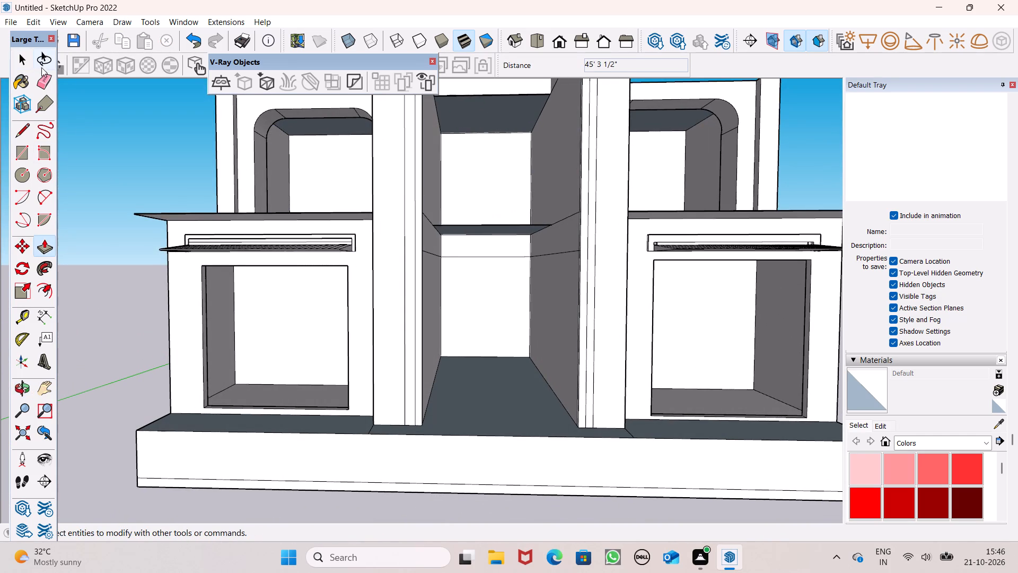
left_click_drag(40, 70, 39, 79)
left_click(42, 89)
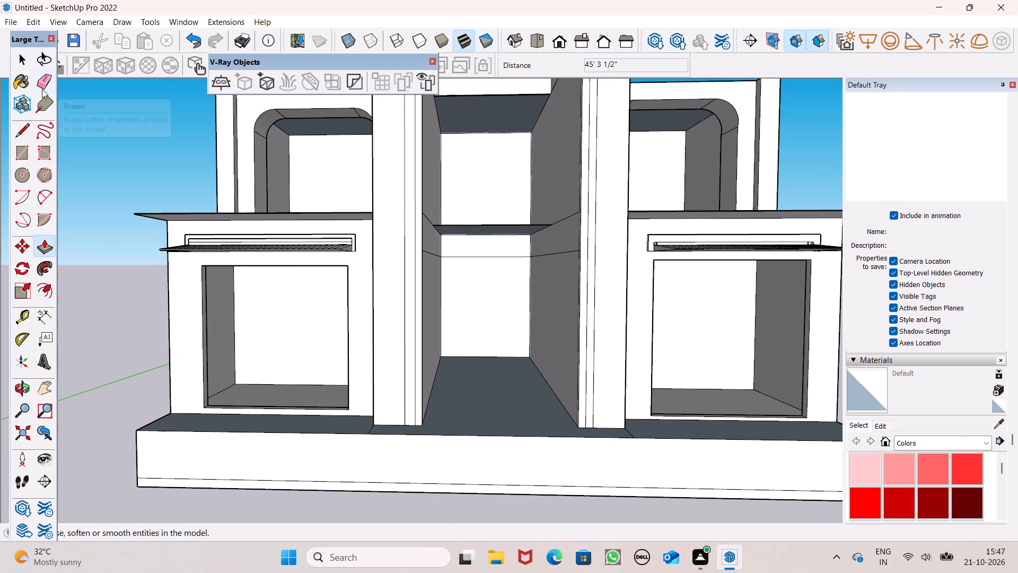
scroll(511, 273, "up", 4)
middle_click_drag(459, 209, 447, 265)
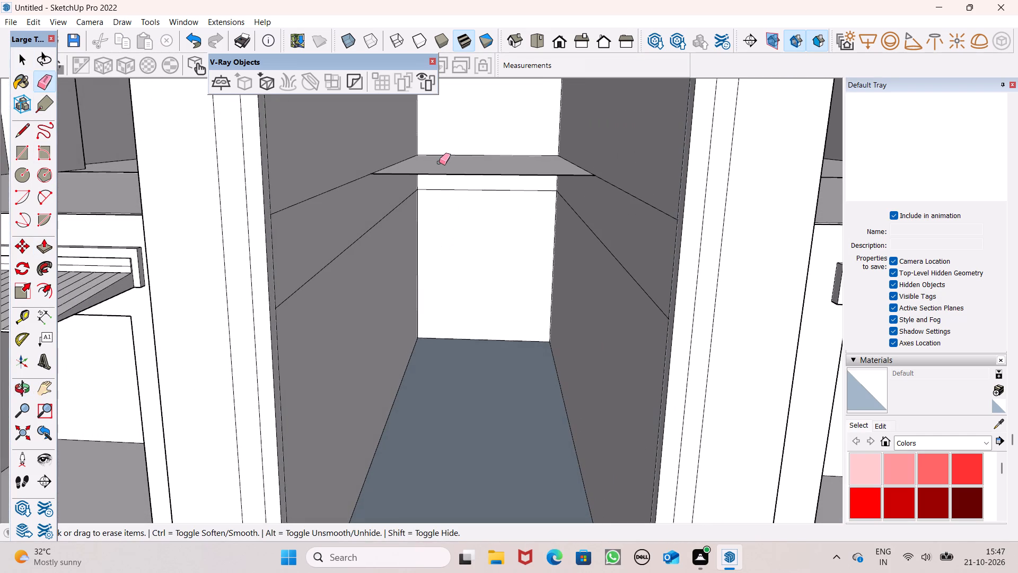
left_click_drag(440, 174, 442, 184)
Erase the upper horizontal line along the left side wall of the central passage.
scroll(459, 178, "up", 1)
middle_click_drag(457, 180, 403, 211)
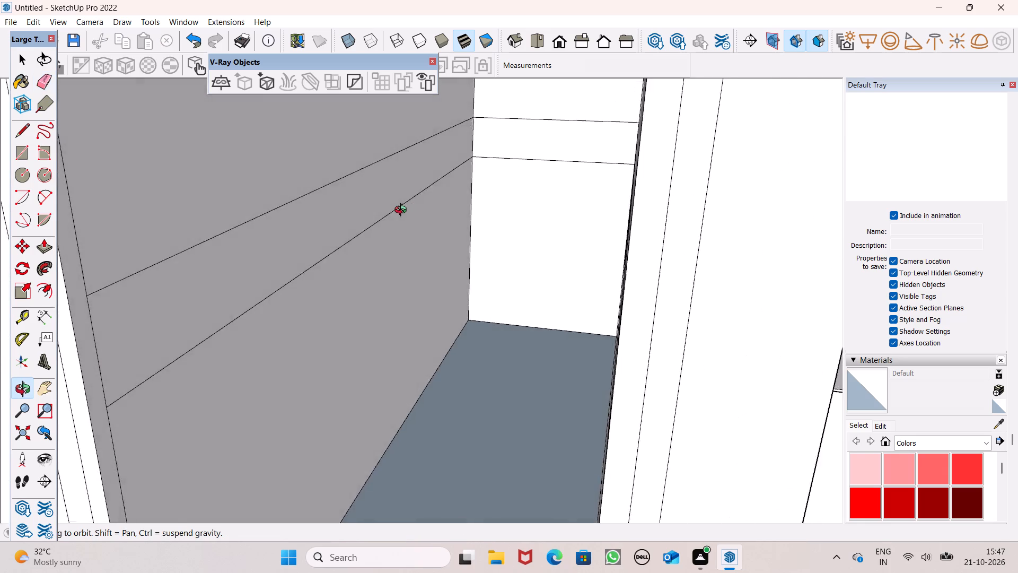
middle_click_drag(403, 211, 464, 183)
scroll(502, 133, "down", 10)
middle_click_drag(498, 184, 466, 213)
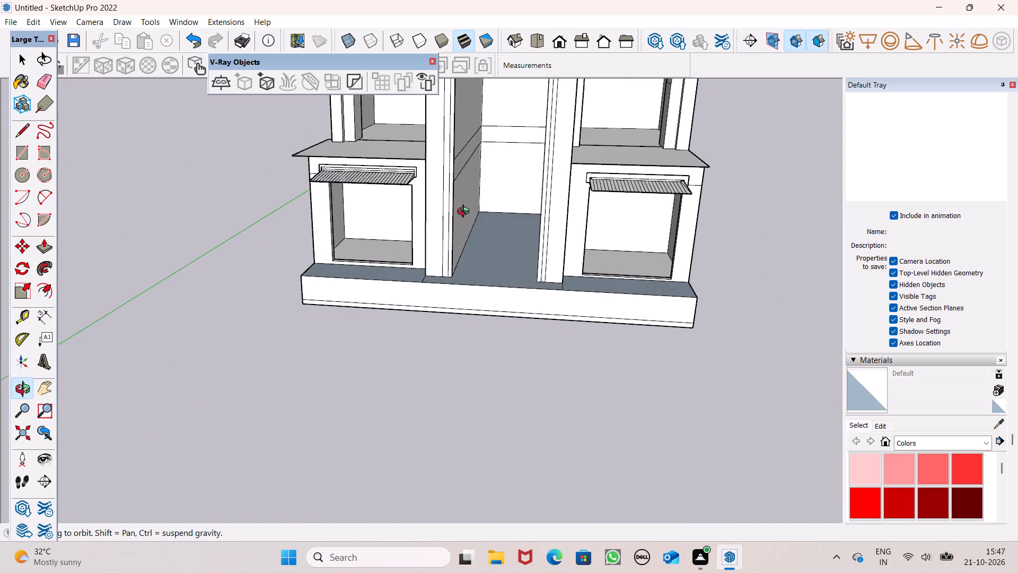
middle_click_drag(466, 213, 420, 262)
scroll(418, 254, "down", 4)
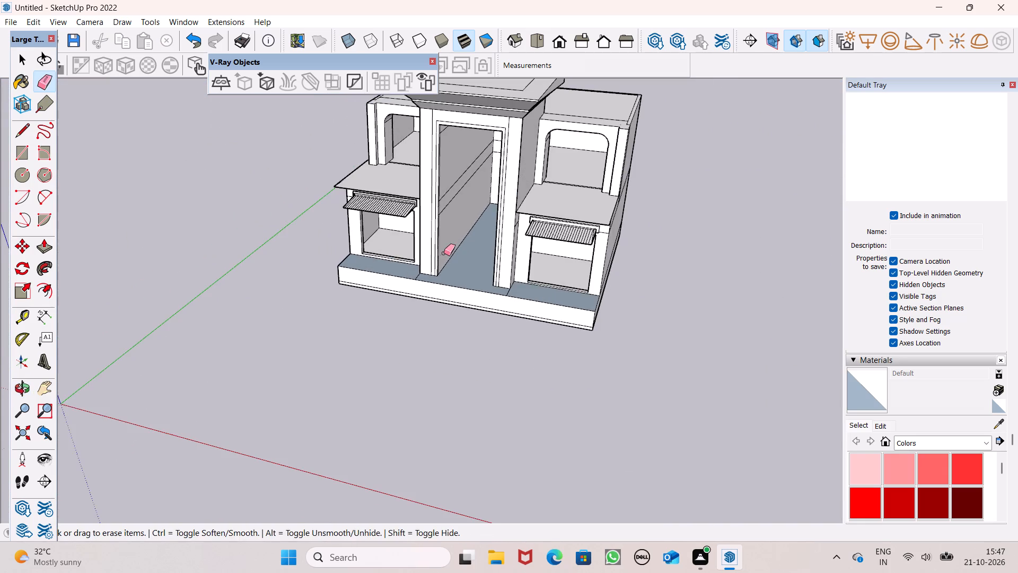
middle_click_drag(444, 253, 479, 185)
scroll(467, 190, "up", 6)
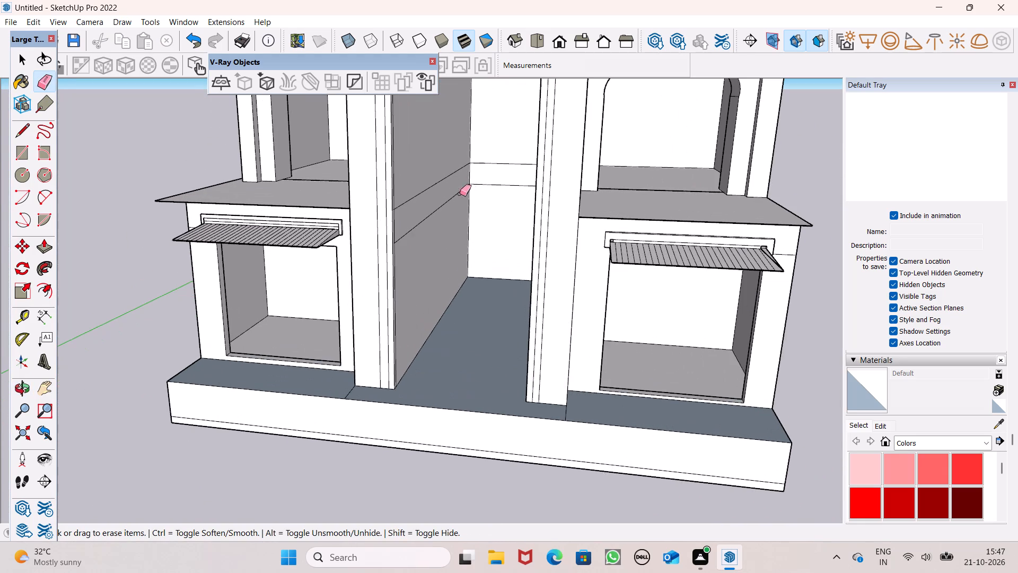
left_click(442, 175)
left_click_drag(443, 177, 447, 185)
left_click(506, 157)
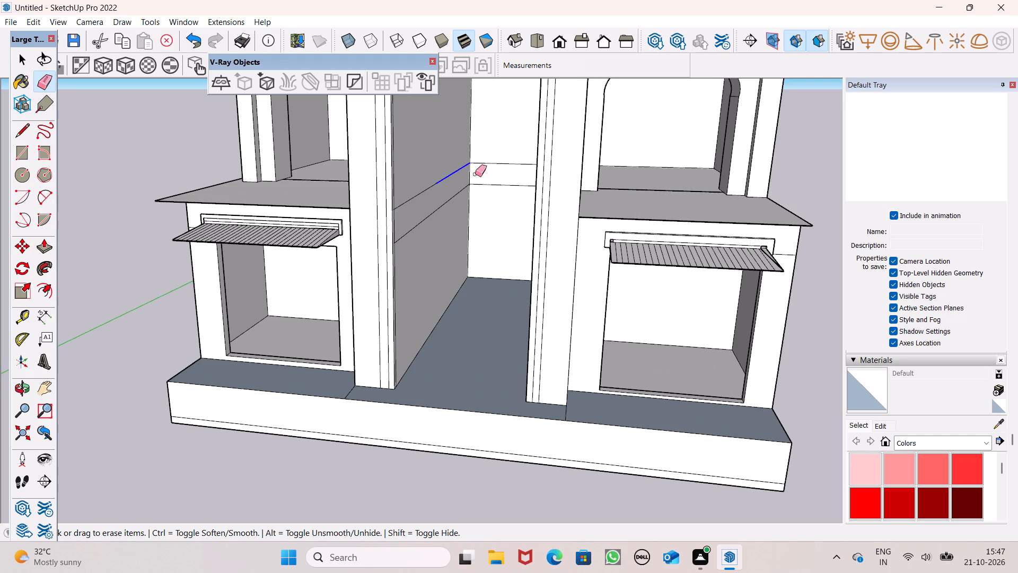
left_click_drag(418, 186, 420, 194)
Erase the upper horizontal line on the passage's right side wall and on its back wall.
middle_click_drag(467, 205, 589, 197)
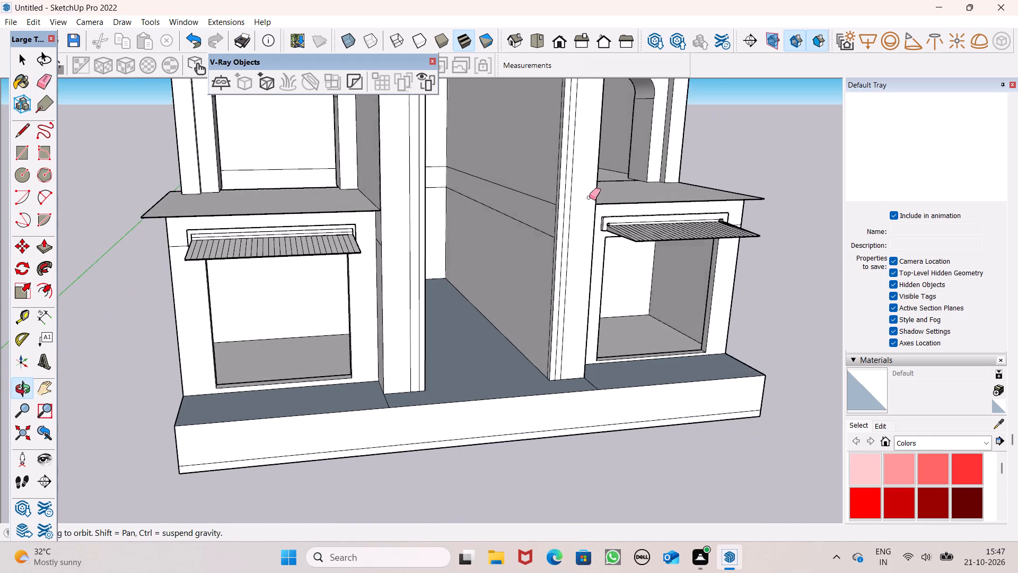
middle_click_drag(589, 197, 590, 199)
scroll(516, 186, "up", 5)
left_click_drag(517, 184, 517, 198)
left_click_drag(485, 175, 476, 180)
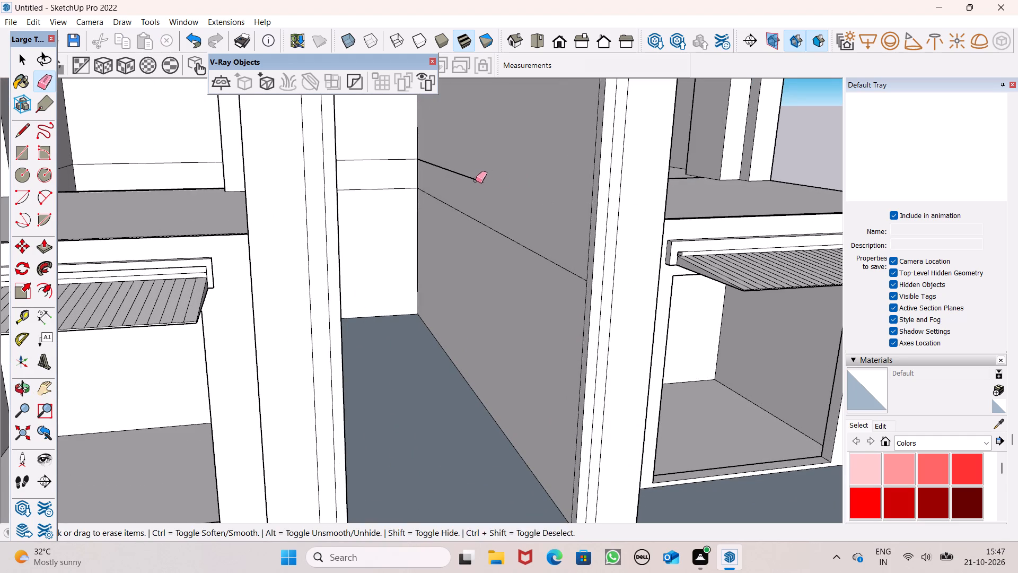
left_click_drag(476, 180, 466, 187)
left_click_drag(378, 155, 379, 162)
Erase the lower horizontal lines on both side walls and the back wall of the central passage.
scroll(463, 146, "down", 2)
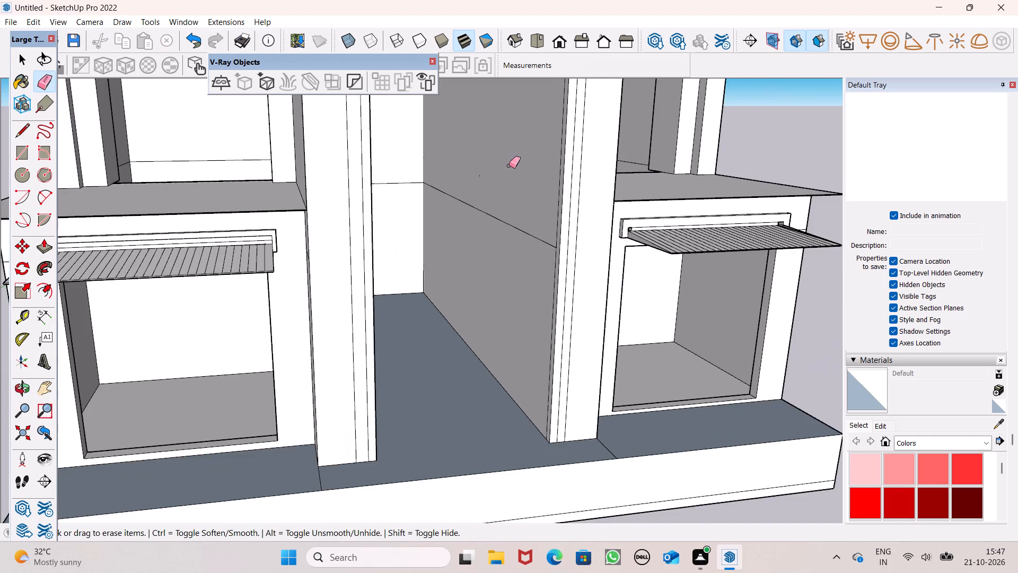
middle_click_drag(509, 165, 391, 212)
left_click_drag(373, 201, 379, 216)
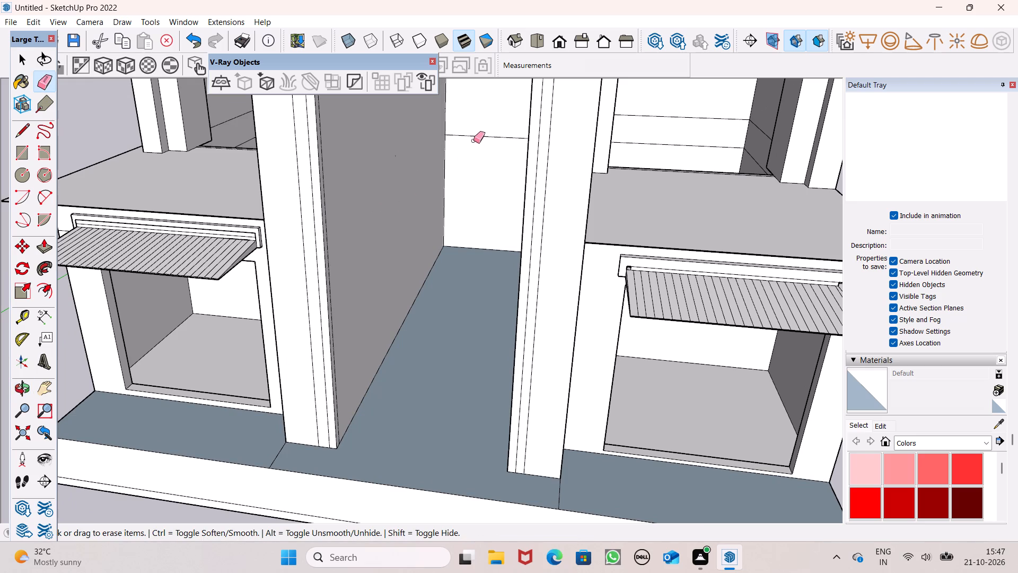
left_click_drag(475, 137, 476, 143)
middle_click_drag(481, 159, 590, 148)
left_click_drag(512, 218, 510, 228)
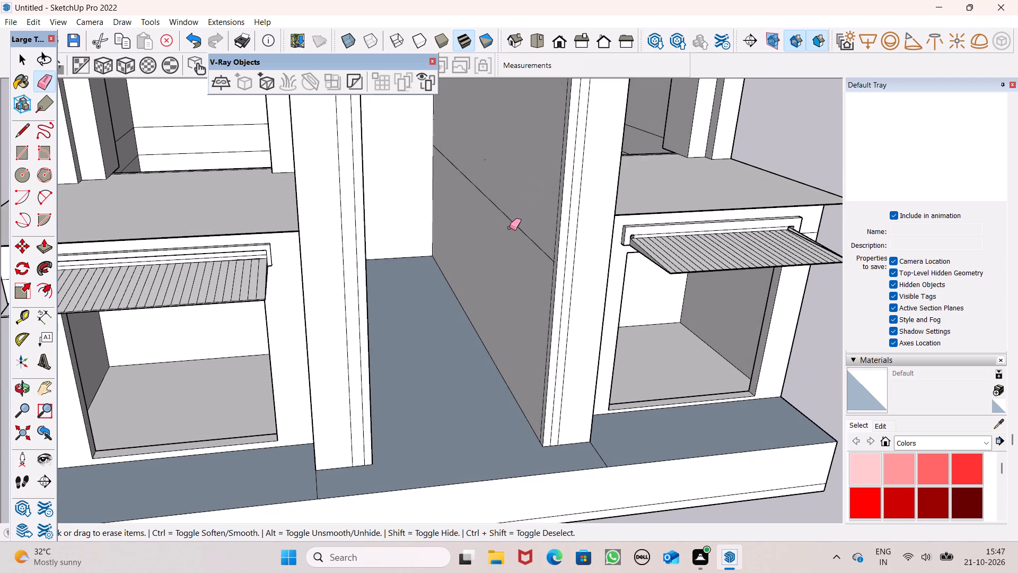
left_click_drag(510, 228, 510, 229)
Examine the cleared central passage and the whole building from the front and from above.
scroll(499, 180, "down", 6)
middle_click_drag(494, 204, 401, 202)
scroll(418, 261, "down", 5)
middle_click_drag(420, 268, 447, 213)
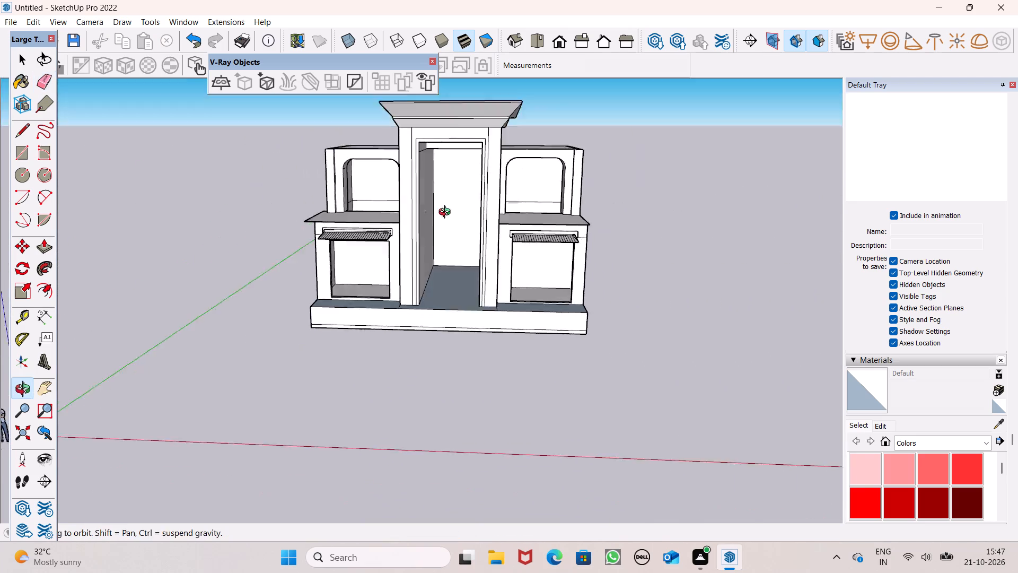
middle_click_drag(447, 213, 461, 181)
key("space")
middle_click_drag(432, 295, 389, 345)
scroll(380, 290, "up", 6)
scroll(424, 258, "down", 5)
middle_click_drag(426, 336, 394, 386)
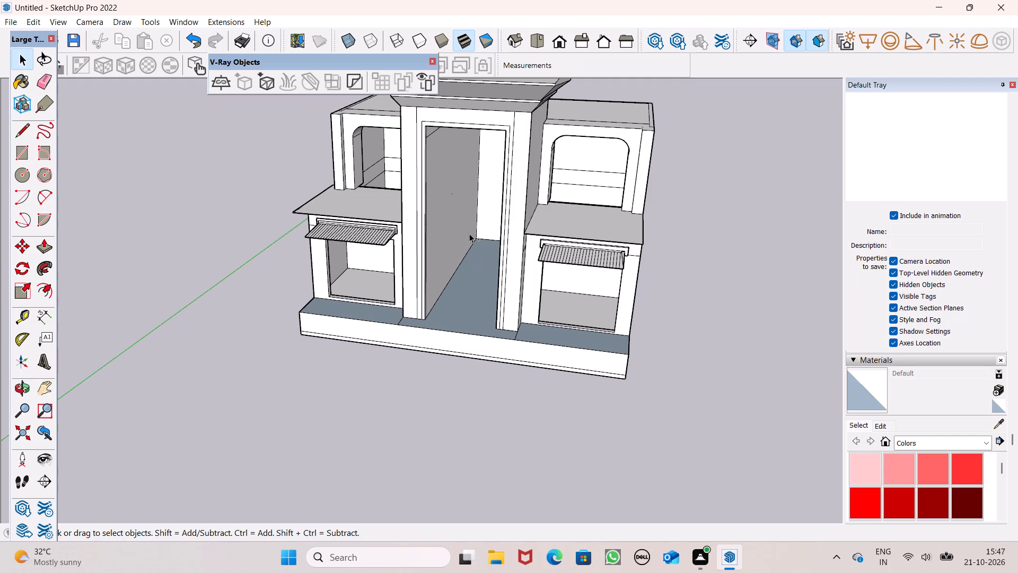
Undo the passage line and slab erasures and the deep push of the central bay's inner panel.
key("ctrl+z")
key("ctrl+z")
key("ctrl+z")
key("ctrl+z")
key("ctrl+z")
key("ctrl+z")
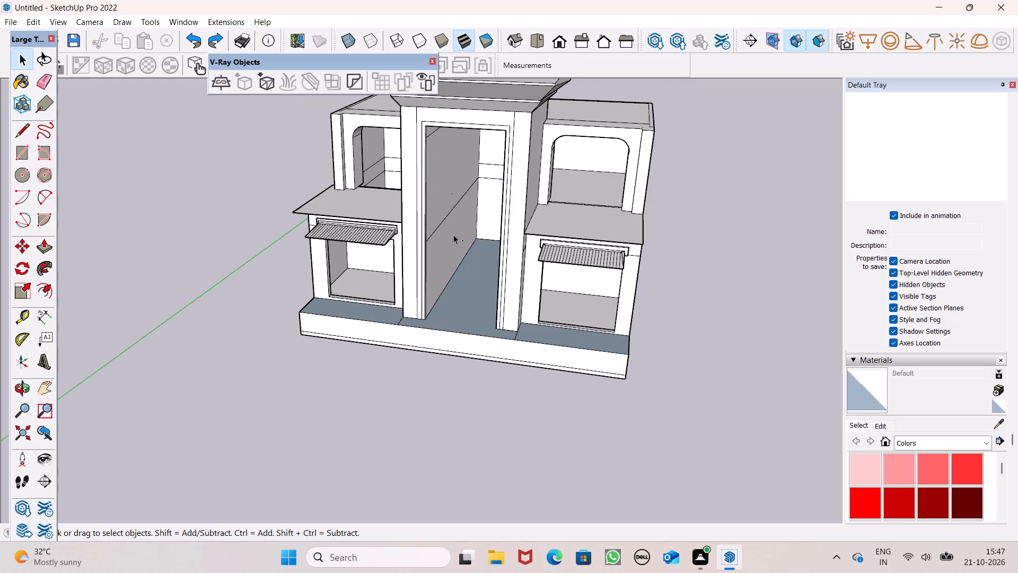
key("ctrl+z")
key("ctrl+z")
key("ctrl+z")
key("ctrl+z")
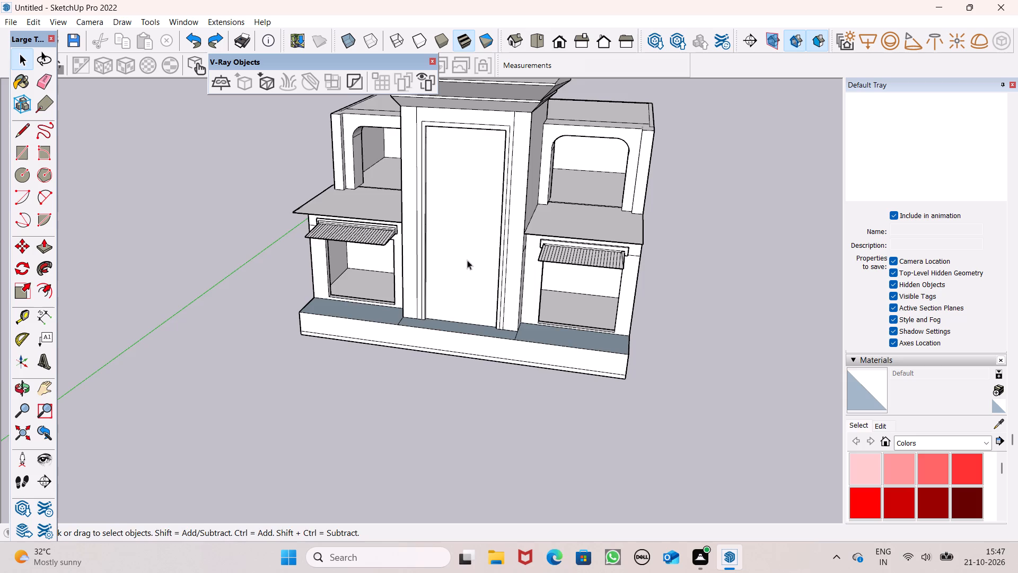
Draw a two-point arc about 13' 3 1/2" wide with a bulge of about 5' 8" across the upper part of the inner panel.
middle_click_drag(469, 267, 525, 271)
scroll(536, 127, "up", 7)
middle_click_drag(478, 224, 367, 283)
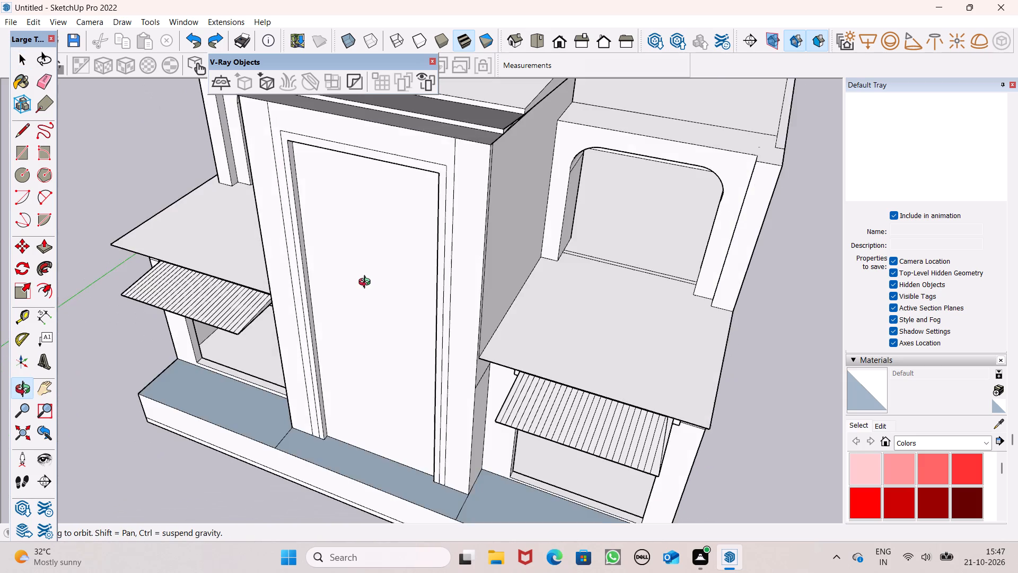
middle_click_drag(367, 283, 502, 240)
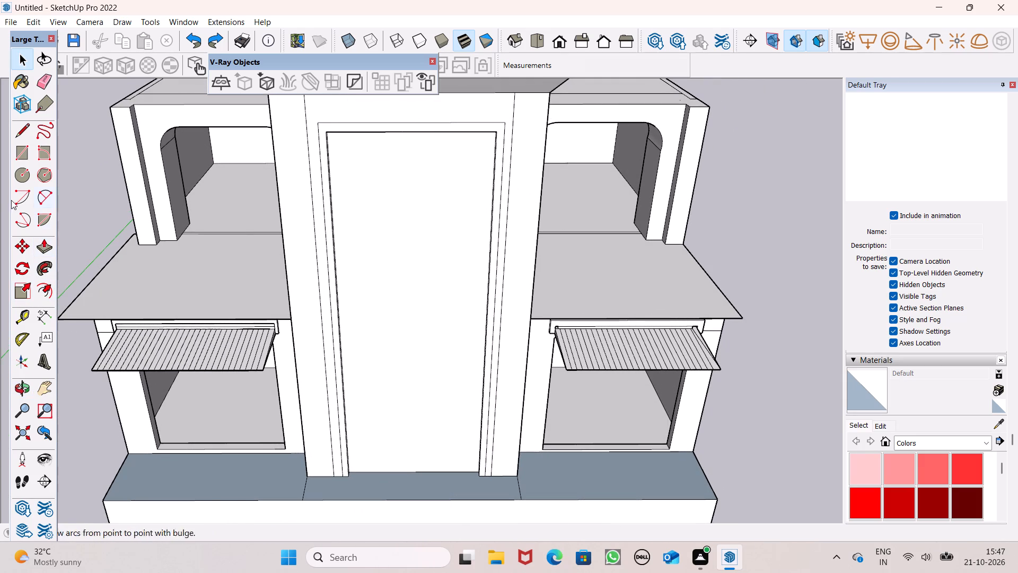
left_click(43, 201)
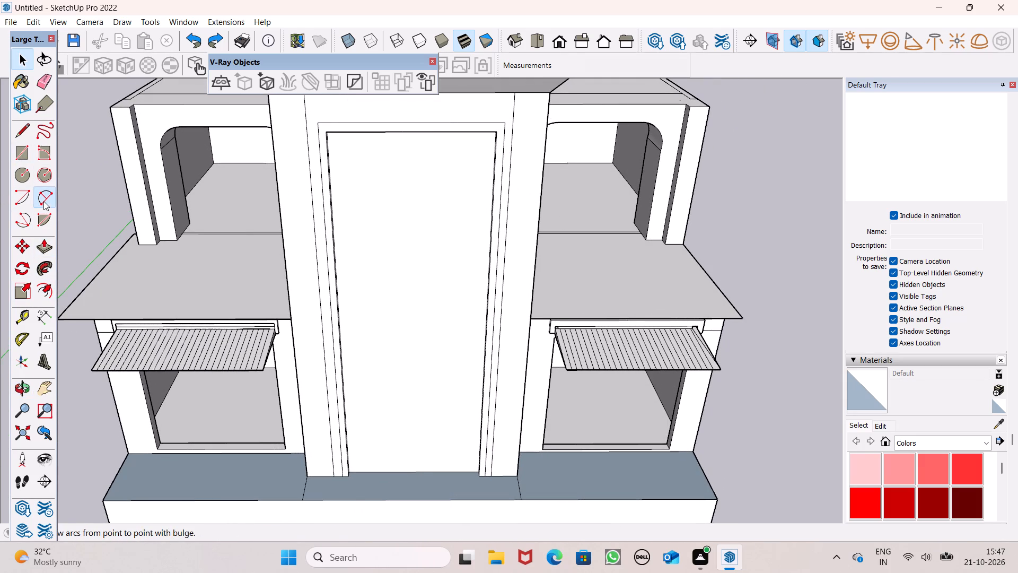
left_click(334, 233)
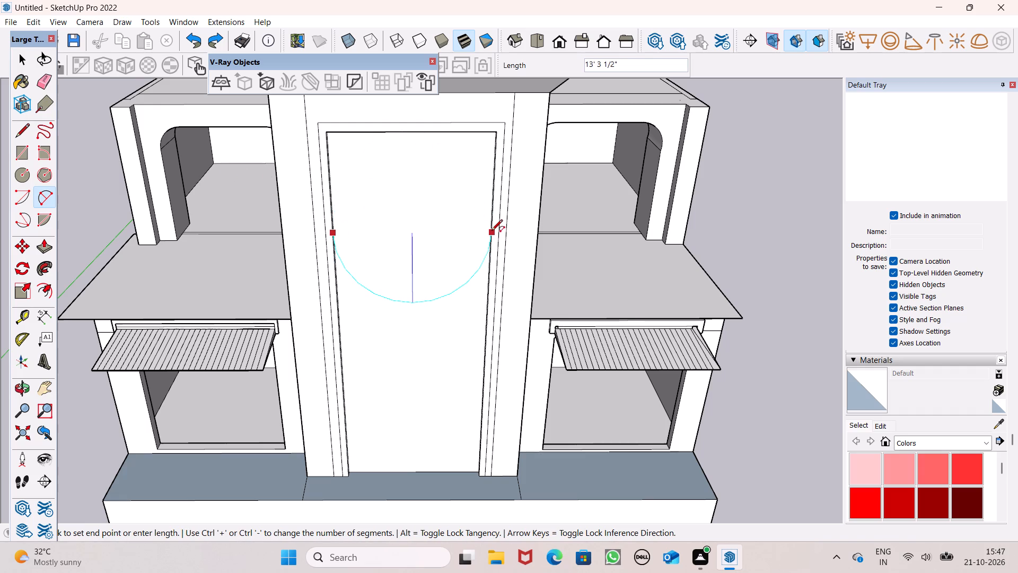
left_click(492, 230)
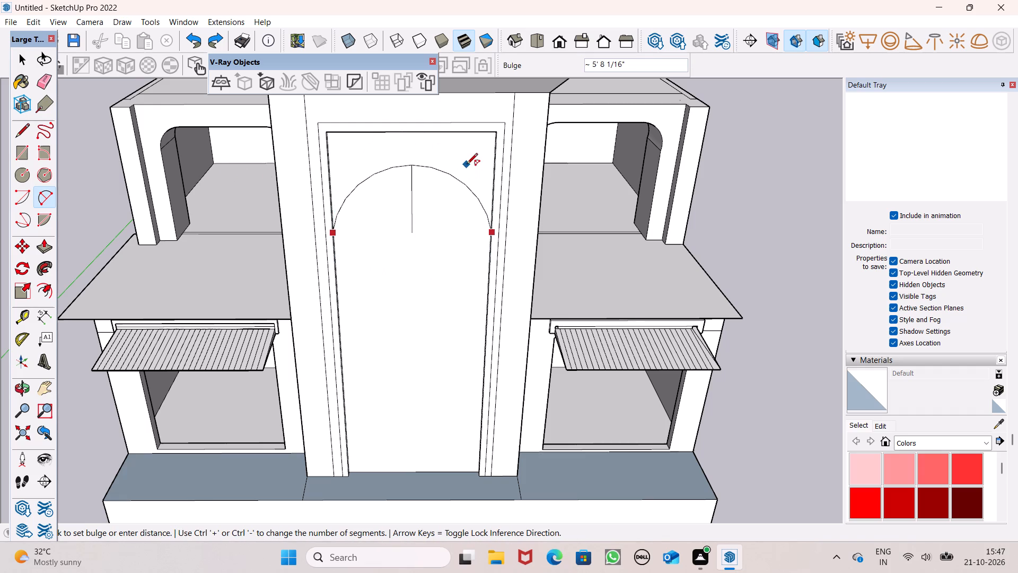
double_click(467, 165)
key("space")
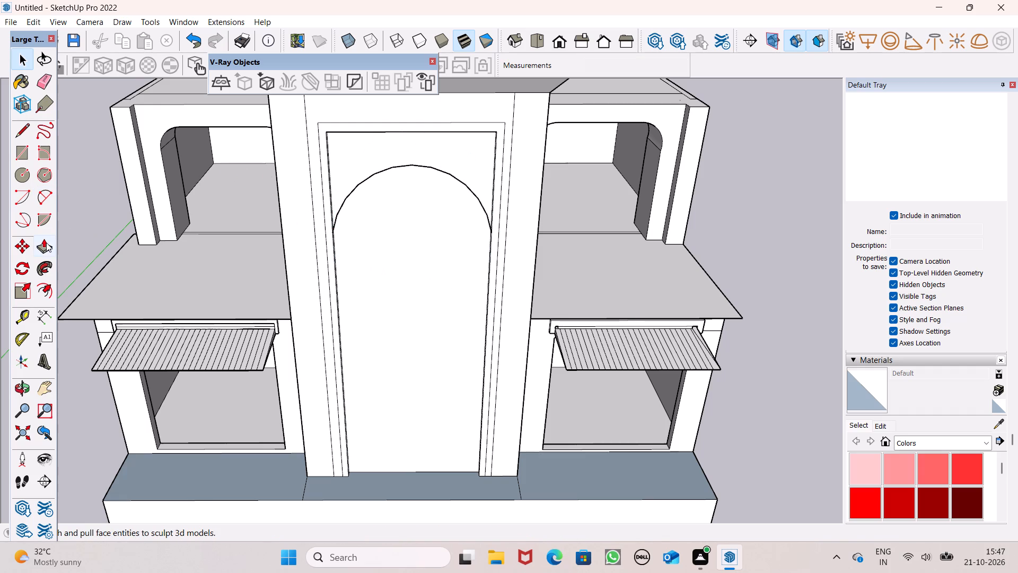
Push the central bay's inner panel about 45' 4 3/16" deep into the building, behind the arch line.
left_click(46, 242)
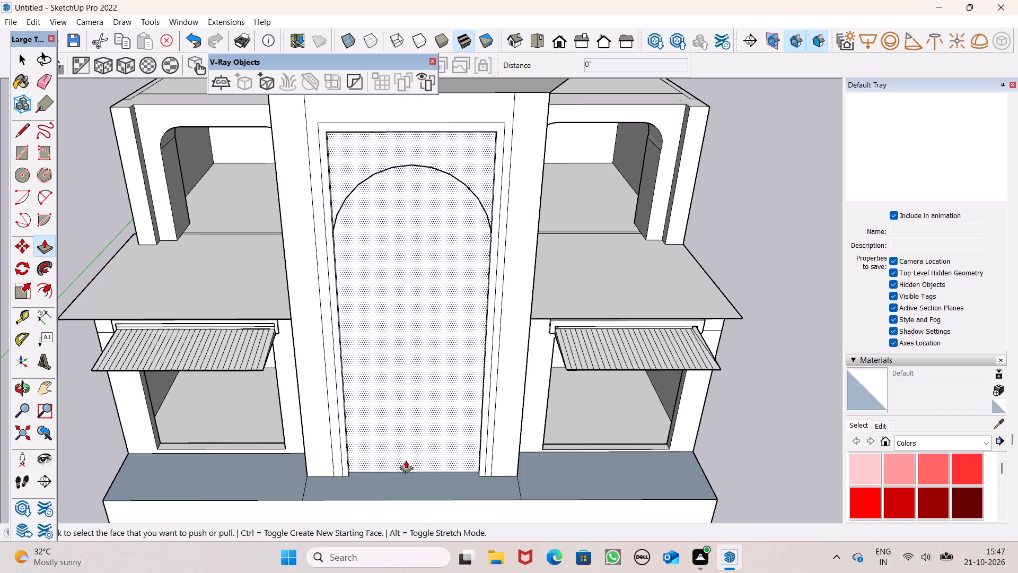
left_click_drag(405, 461, 442, 172)
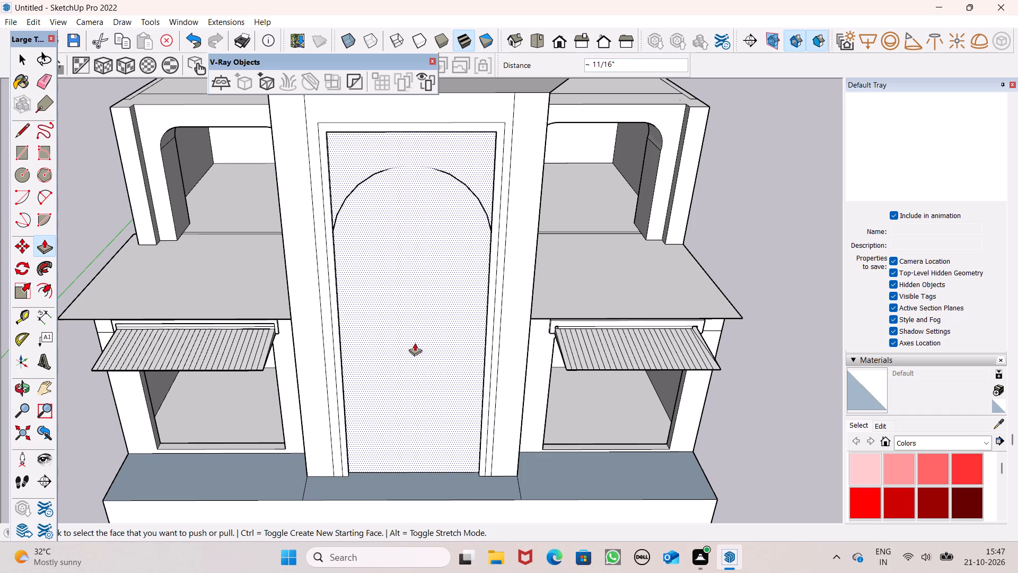
left_click_drag(390, 456, 420, 223)
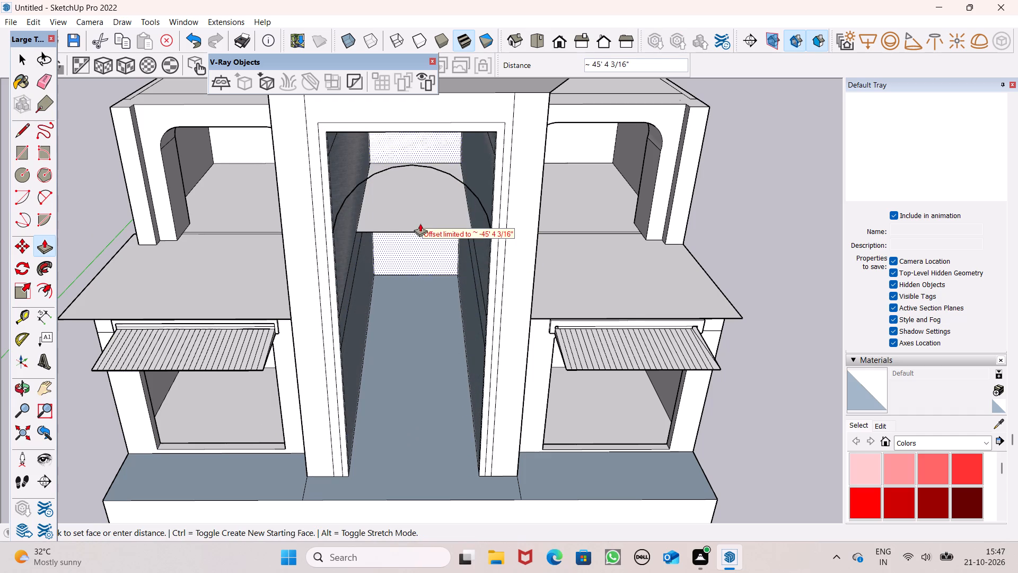
left_click_drag(420, 223, 420, 220)
scroll(409, 337, "up", 1)
middle_click_drag(409, 337, 409, 240)
key("space")
scroll(362, 265, "down", 4)
middle_click_drag(366, 279, 365, 299)
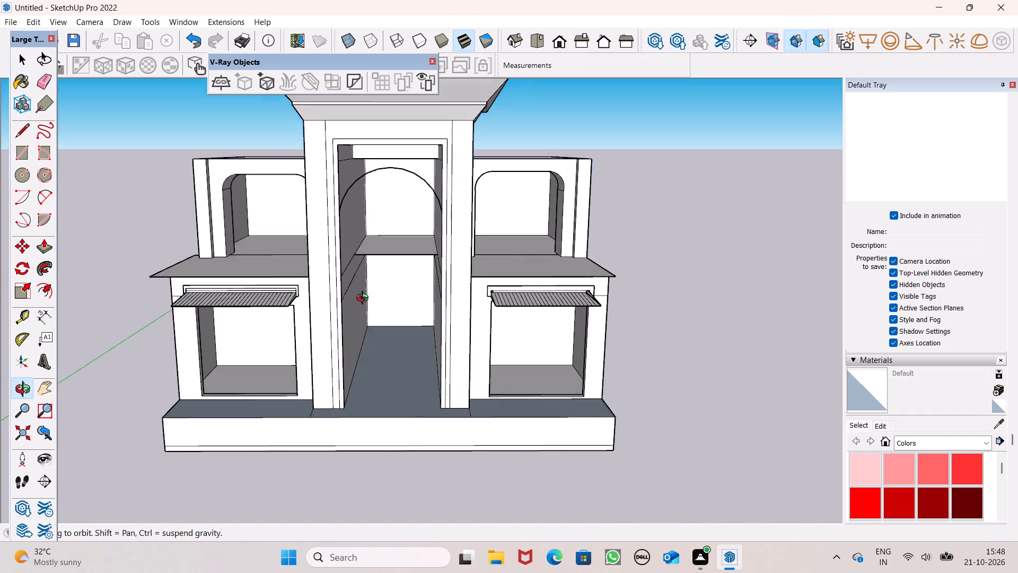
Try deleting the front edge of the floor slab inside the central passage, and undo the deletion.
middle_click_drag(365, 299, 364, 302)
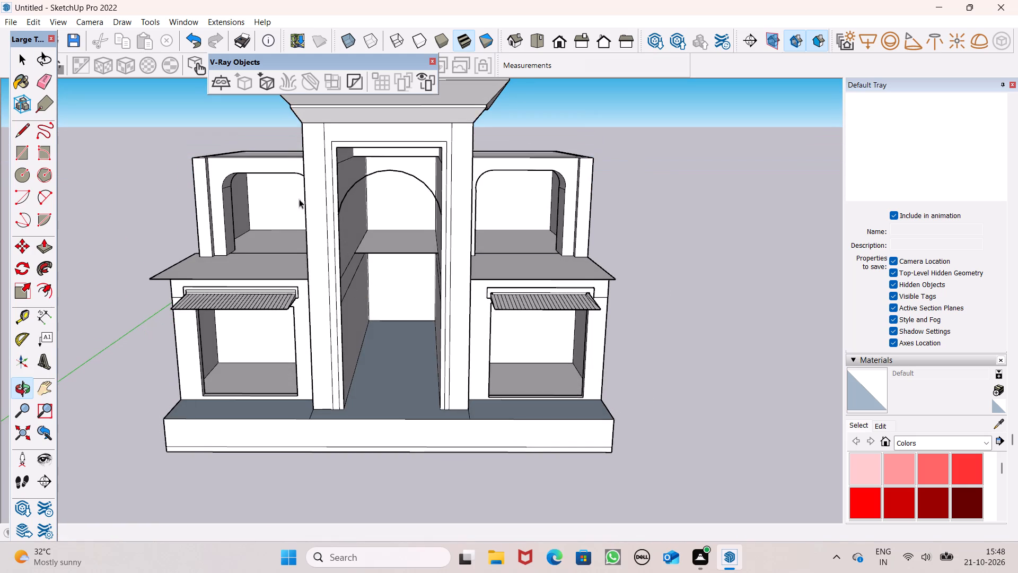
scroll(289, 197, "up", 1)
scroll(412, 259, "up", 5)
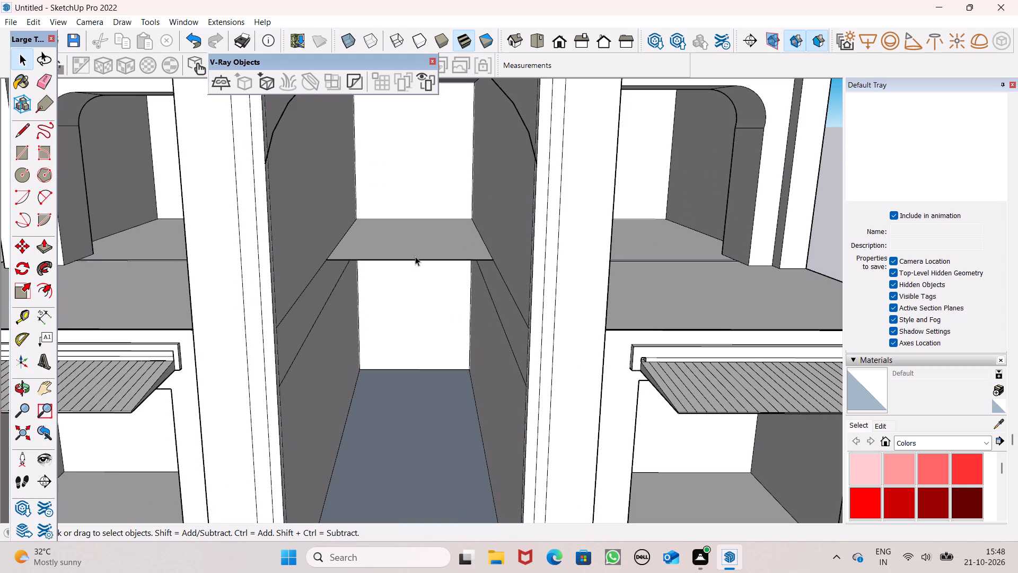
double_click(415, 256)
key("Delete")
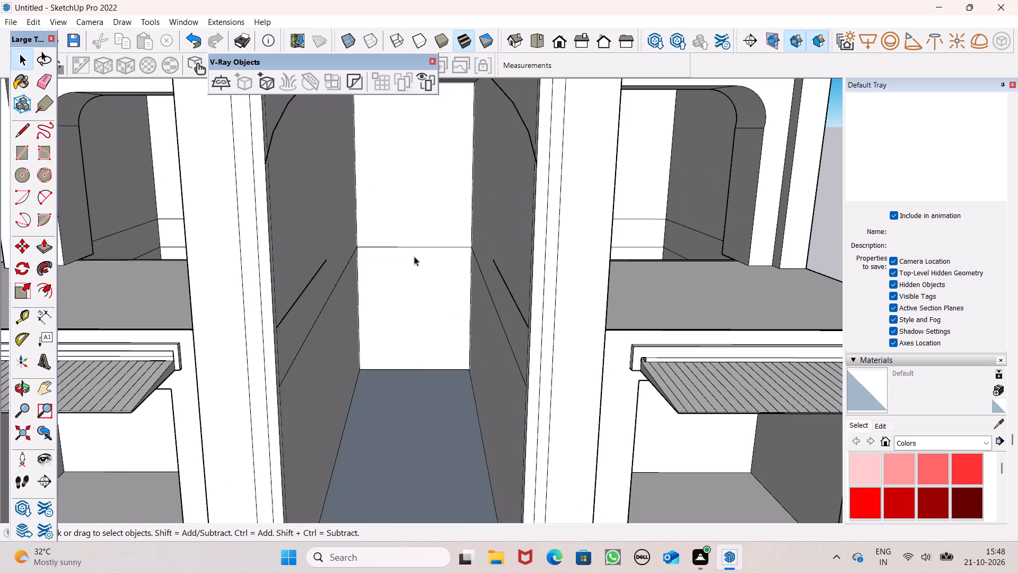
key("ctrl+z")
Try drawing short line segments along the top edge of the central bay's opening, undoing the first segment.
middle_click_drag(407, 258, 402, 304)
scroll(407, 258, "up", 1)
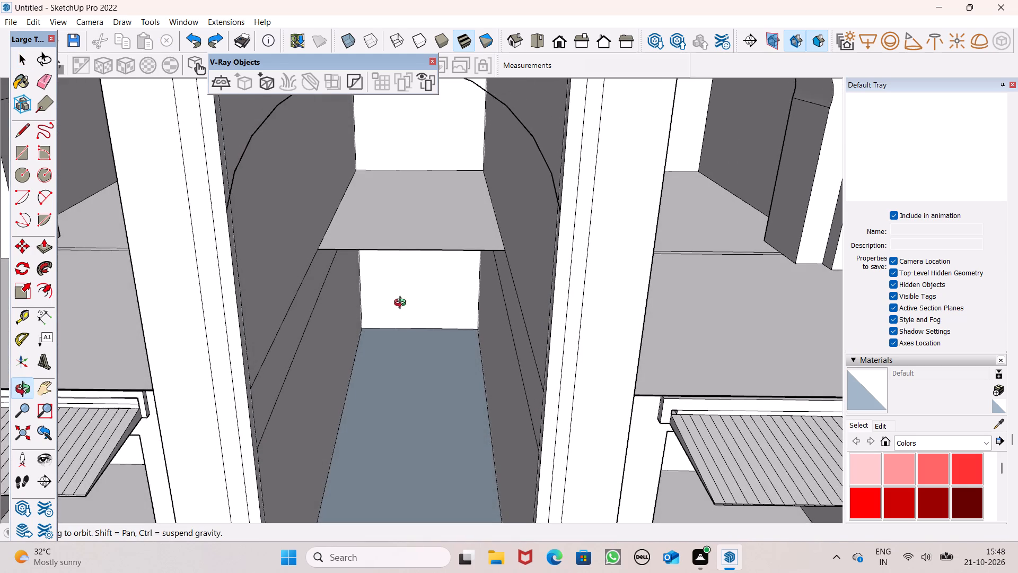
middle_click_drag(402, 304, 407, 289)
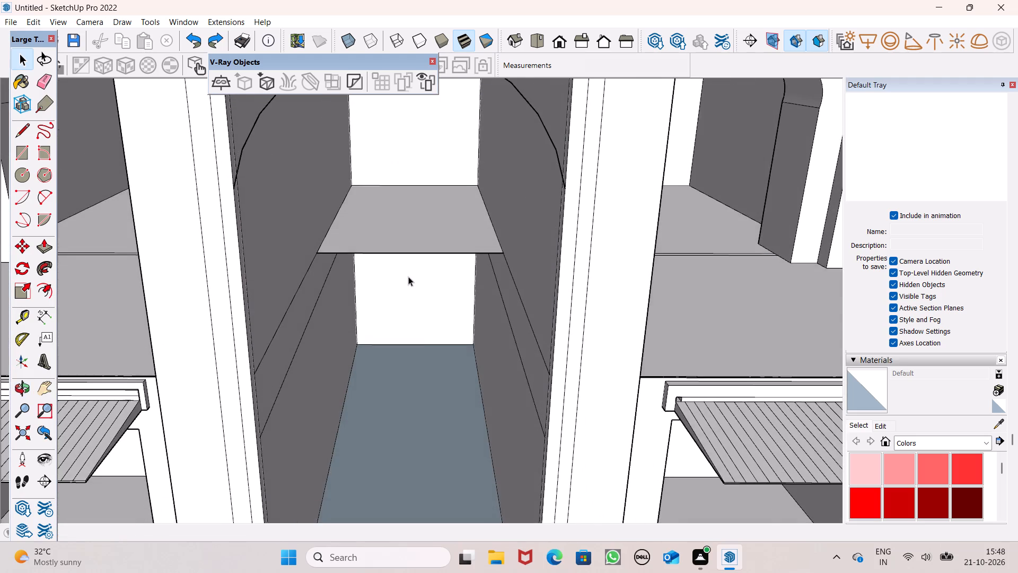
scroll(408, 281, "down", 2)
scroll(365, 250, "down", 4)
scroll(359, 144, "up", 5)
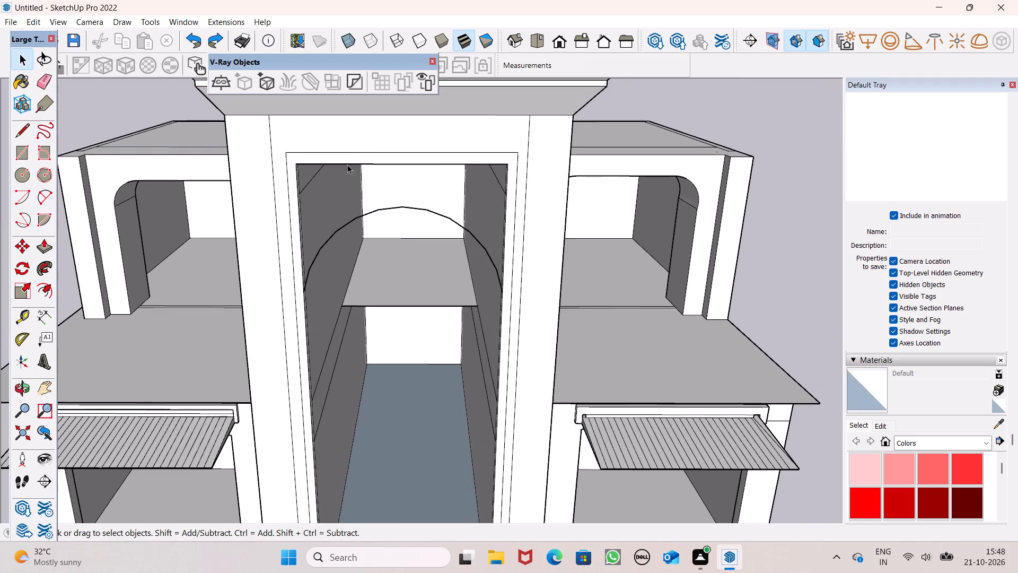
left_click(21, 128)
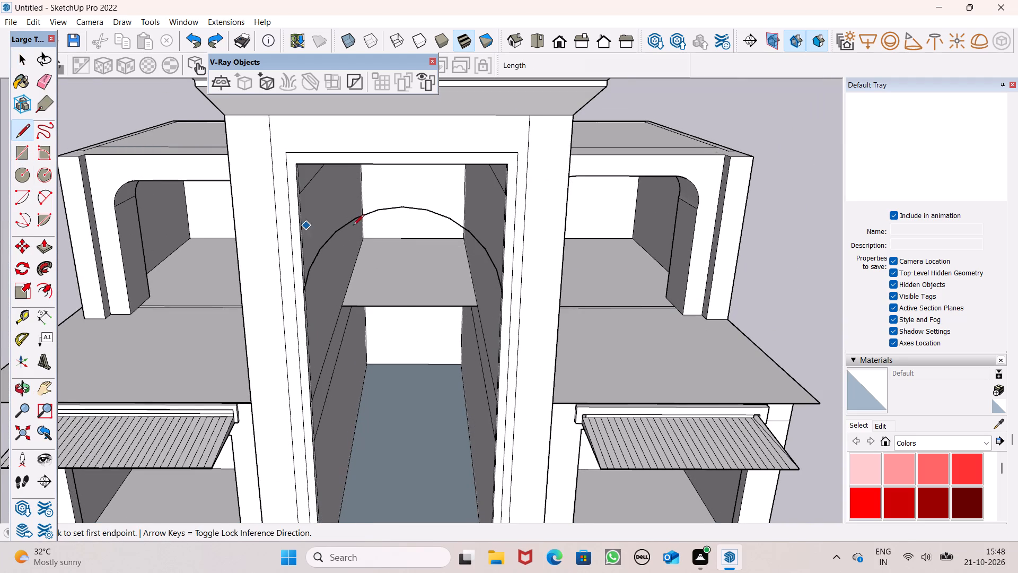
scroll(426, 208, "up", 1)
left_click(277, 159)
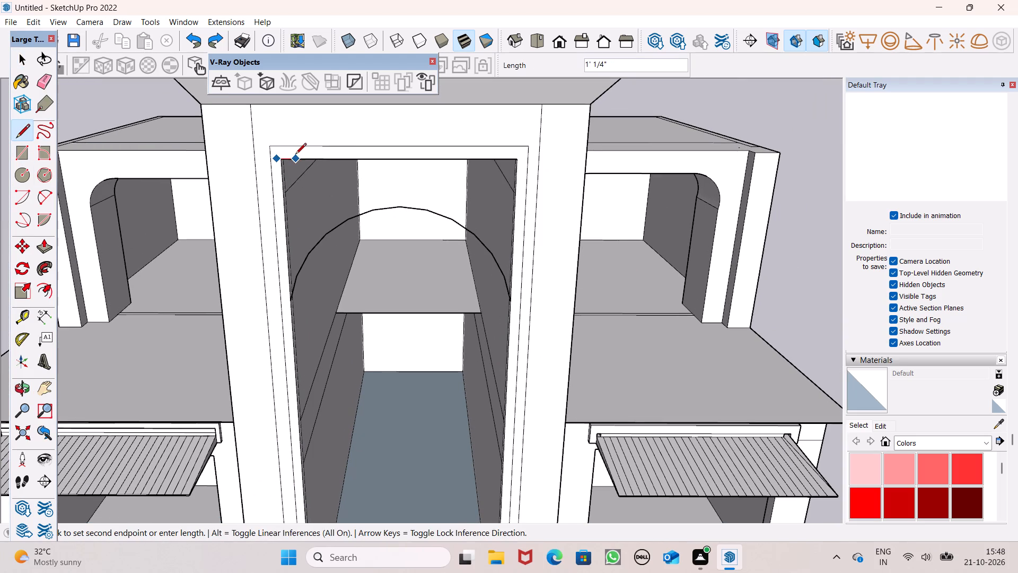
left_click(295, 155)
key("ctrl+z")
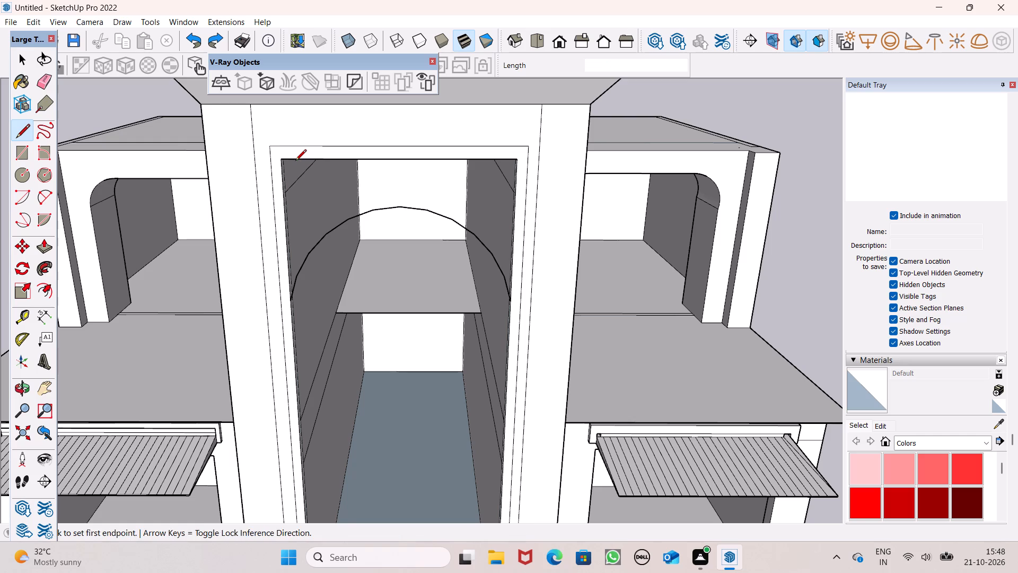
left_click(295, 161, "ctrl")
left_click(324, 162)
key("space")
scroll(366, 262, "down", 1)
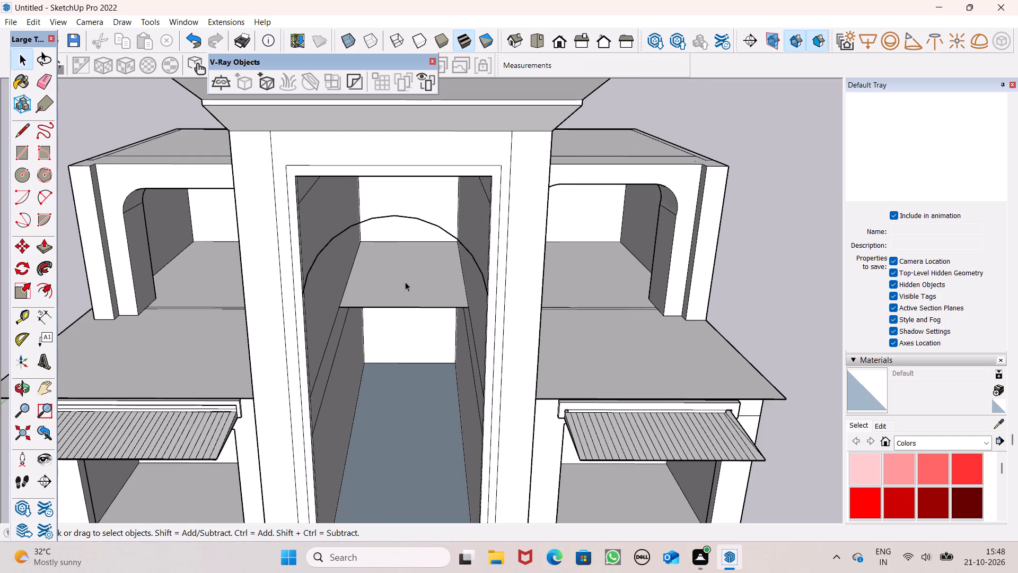
Undo the top-edge line, the deep passage push, the arch line and the recess of the central bay's inner panel.
middle_click_drag(405, 282, 380, 249)
key("ctrl+z")
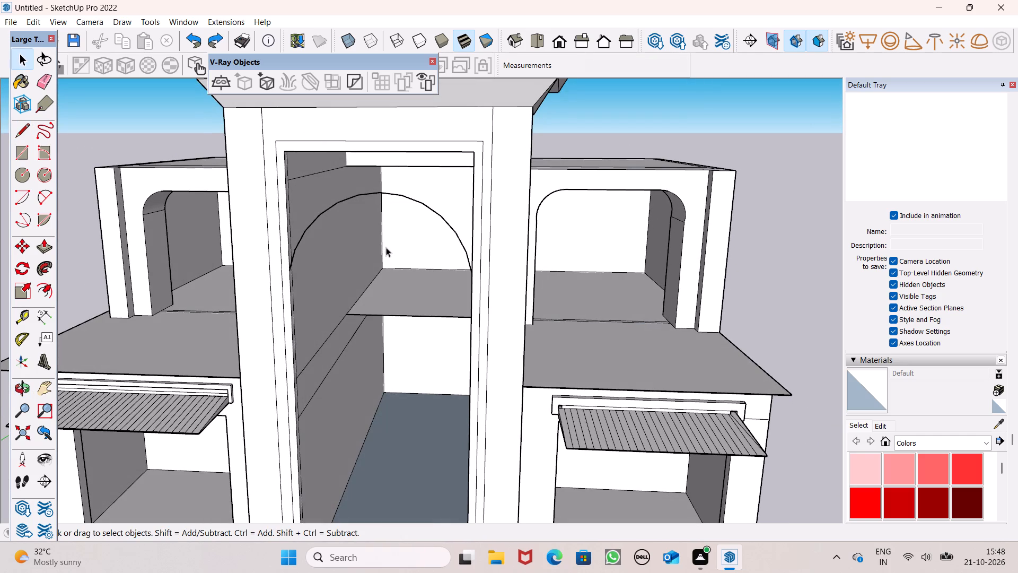
key("ctrl+z")
scroll(386, 247, "down", 2)
key("ctrl+z")
scroll(387, 247, "down", 5)
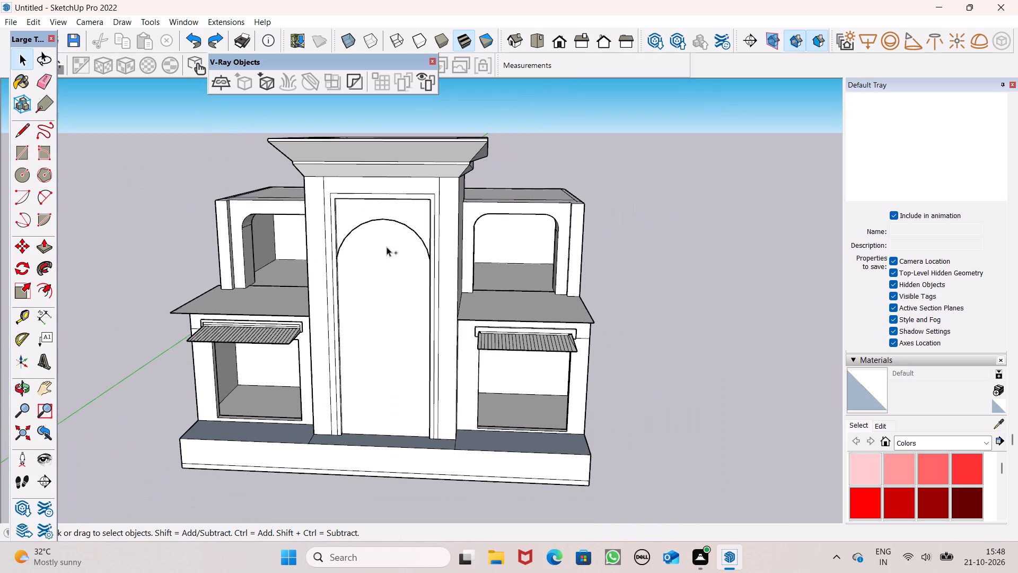
key("ctrl+z")
middle_click_drag(403, 307, 413, 385)
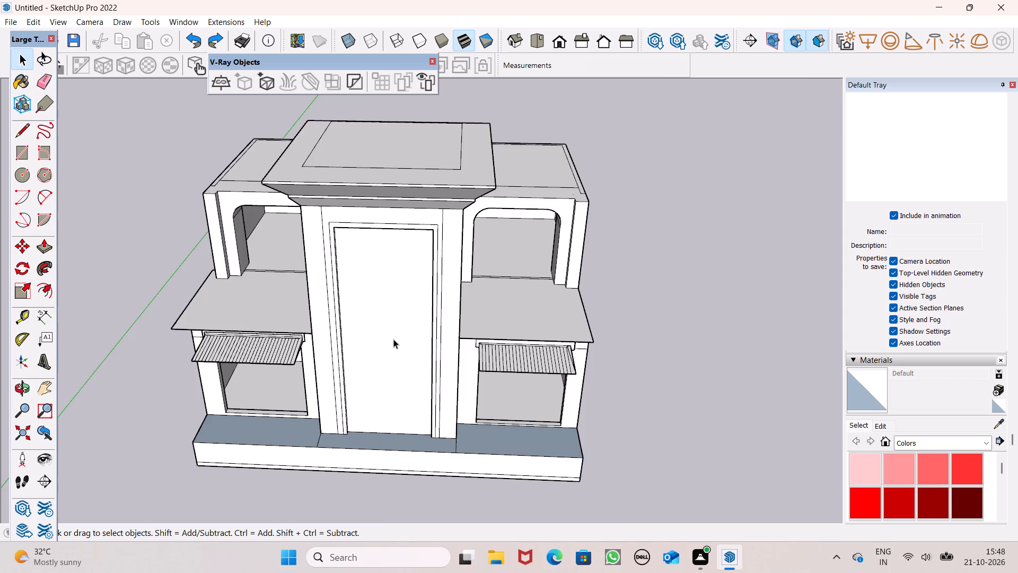
scroll(393, 327, "up", 8)
middle_click_drag(398, 311, 369, 390)
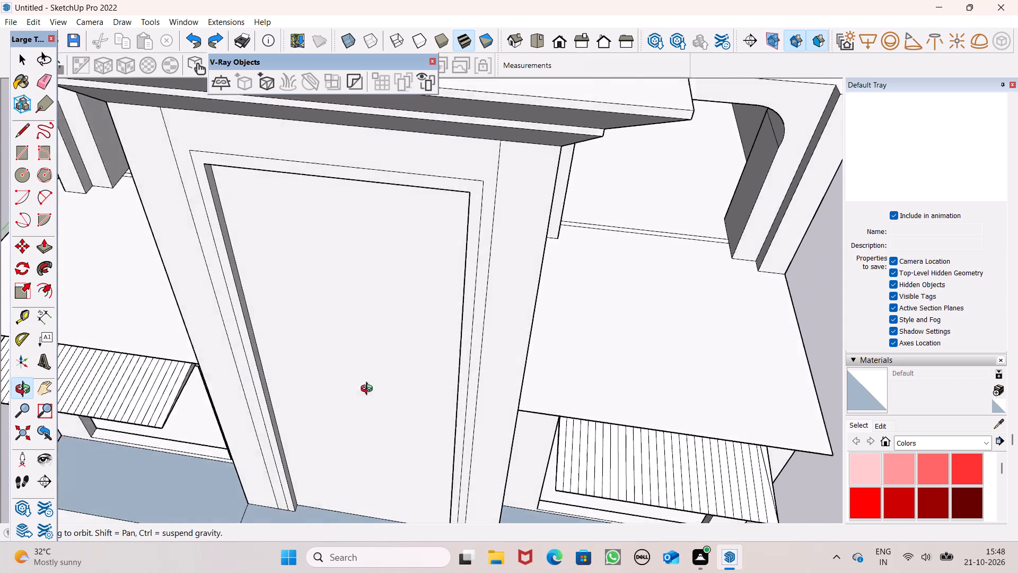
middle_click_drag(369, 390, 342, 362)
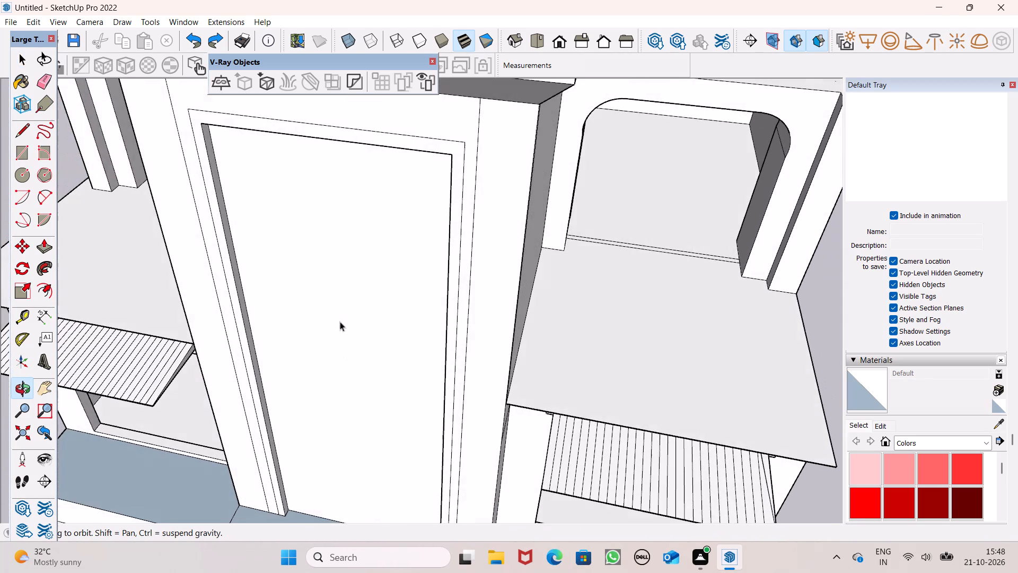
scroll(447, 251, "down", 5)
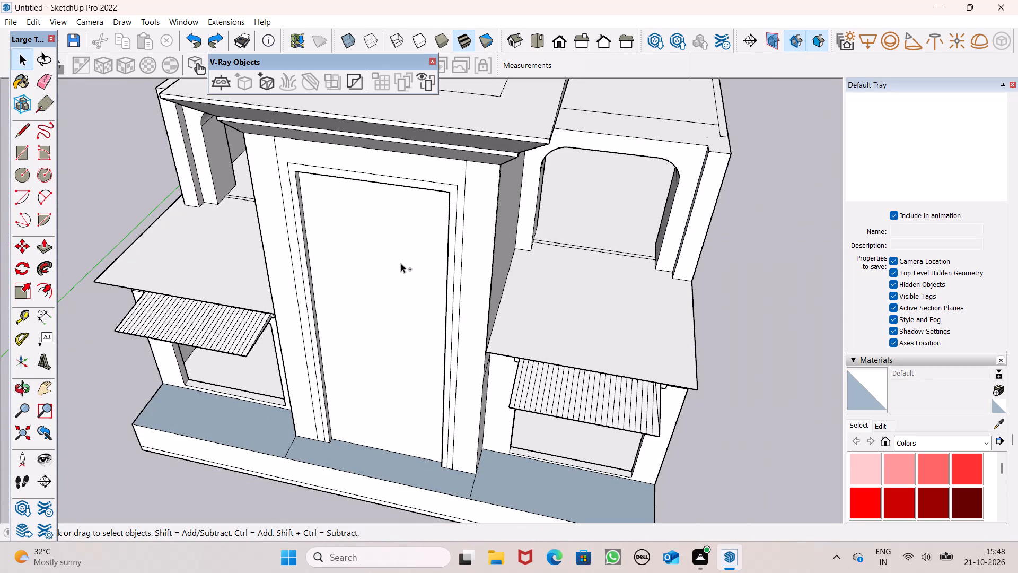
key("ctrl+z")
key("ctrl+z")
key("ctrl+z")
Draw a two-point arc about 13' 3 1/2" wide, bulging upward, across the upper part of the flush inner panel.
middle_click_drag(358, 263, 361, 266)
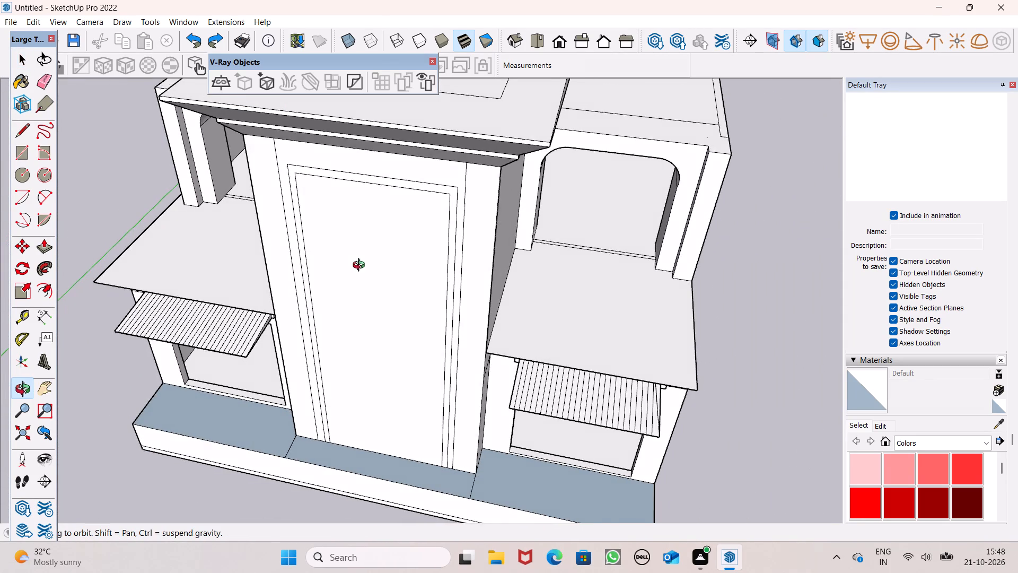
middle_click_drag(361, 266, 400, 260)
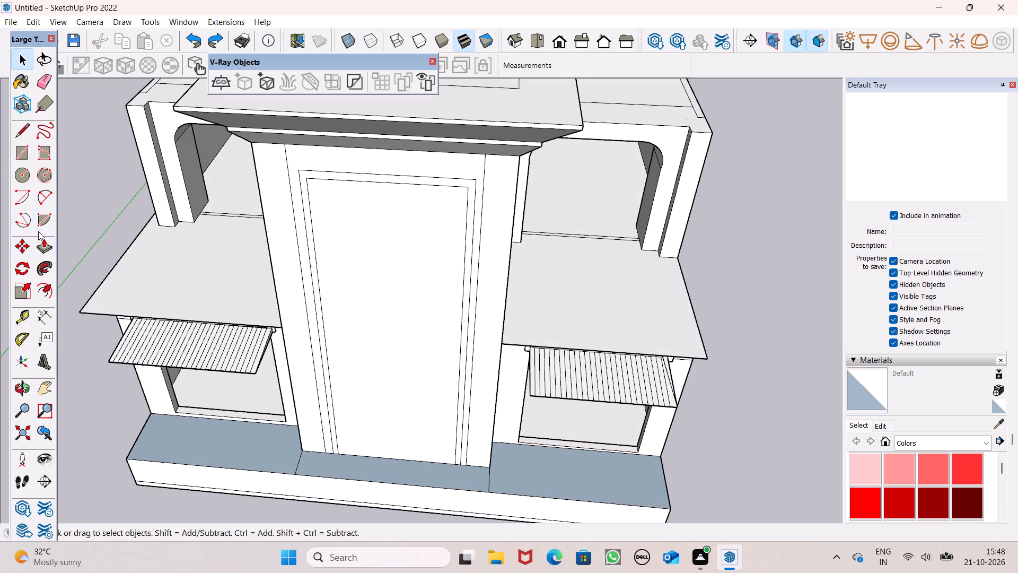
left_click(48, 198)
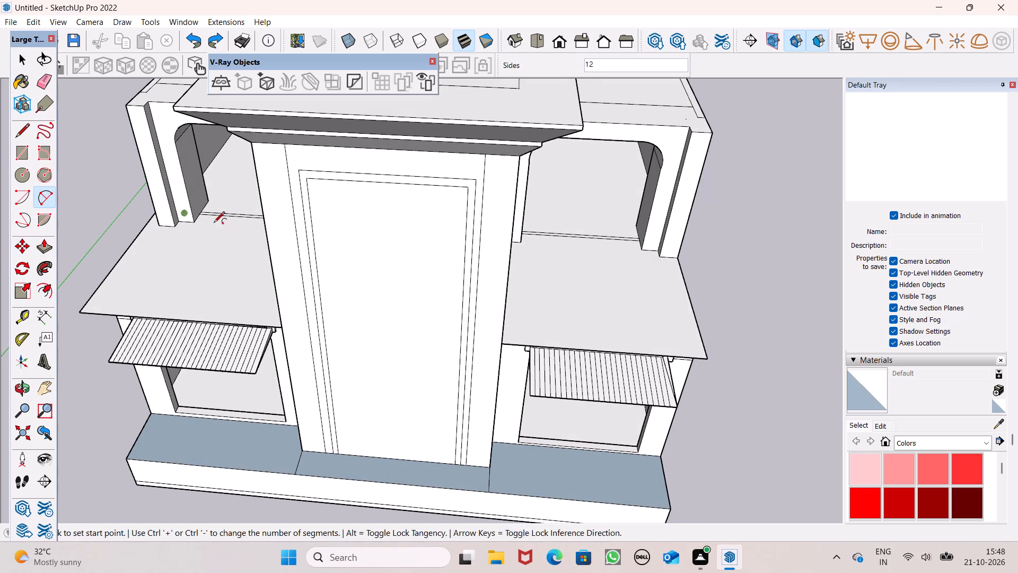
scroll(318, 291, "up", 2)
middle_click_drag(346, 286, 380, 269)
scroll(359, 267, "down", 1)
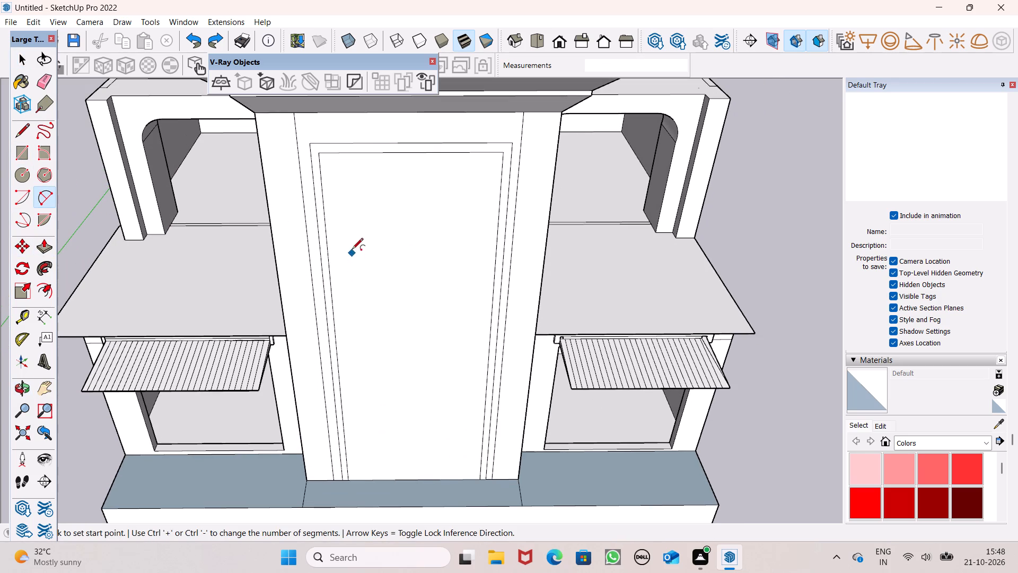
scroll(303, 236, "down", 1)
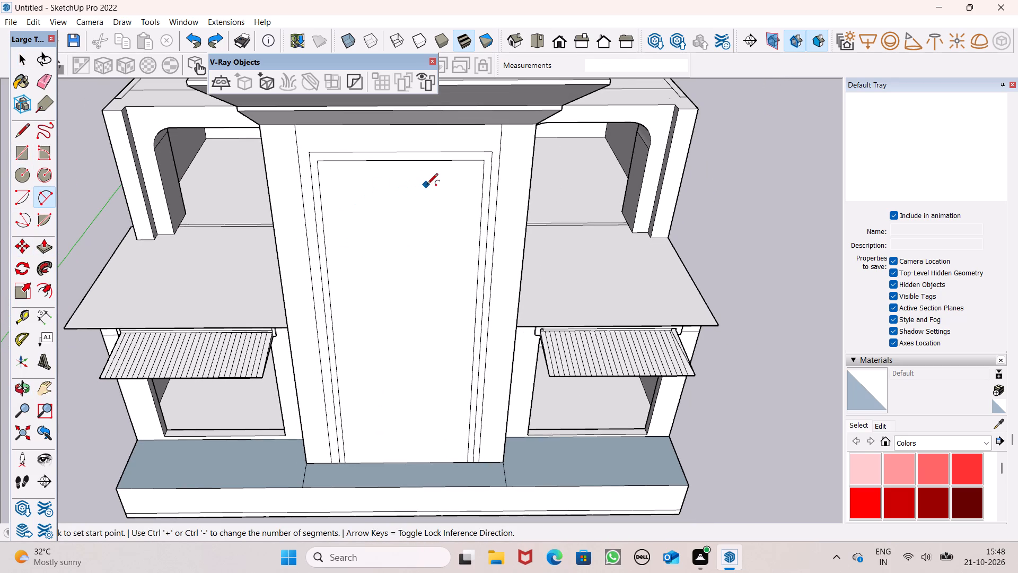
left_click(327, 245)
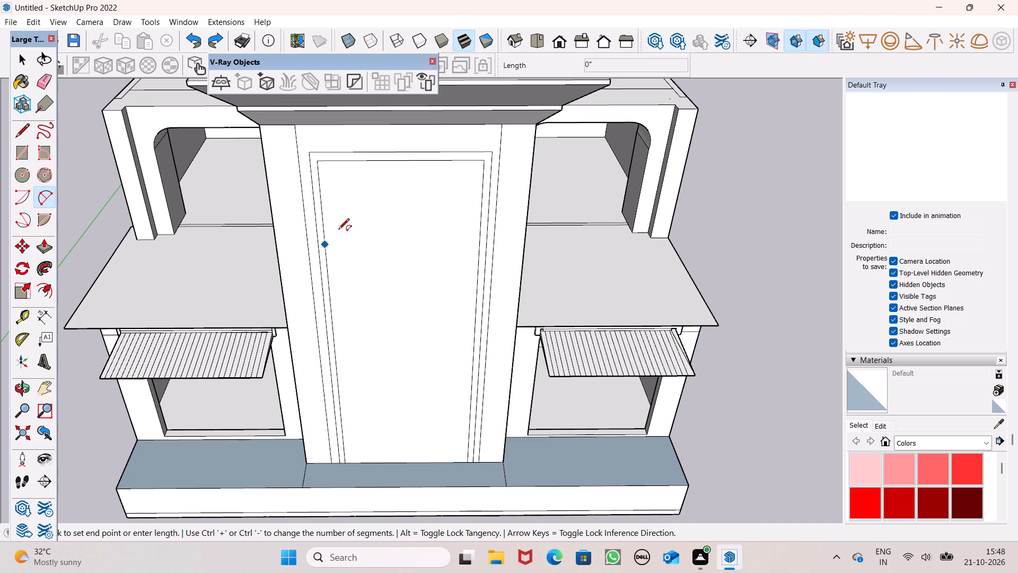
left_click(477, 240)
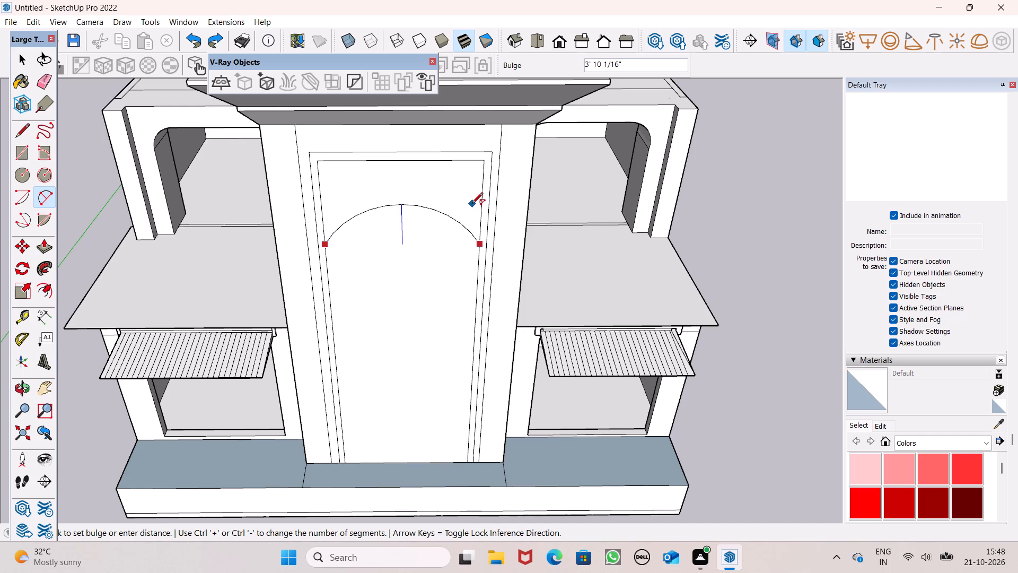
left_click(471, 197)
scroll(435, 202, "down", 1)
key("space")
Push the arched panel below the arc back into the central bay's wall.
scroll(436, 201, "down", 3)
middle_click_drag(464, 237, 450, 150)
scroll(450, 150, "up", 1)
left_click(48, 251)
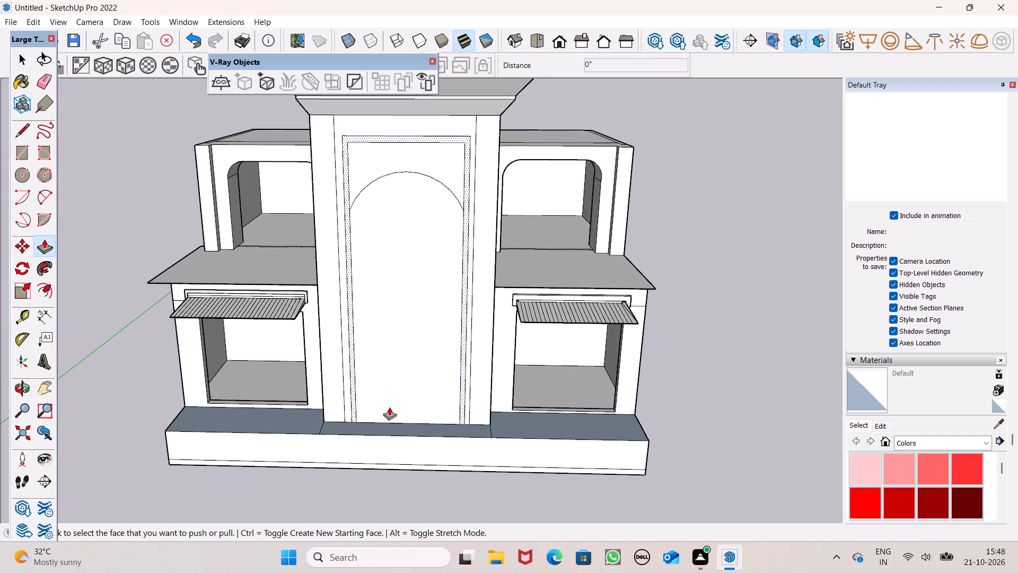
left_click_drag(393, 421, 411, 387)
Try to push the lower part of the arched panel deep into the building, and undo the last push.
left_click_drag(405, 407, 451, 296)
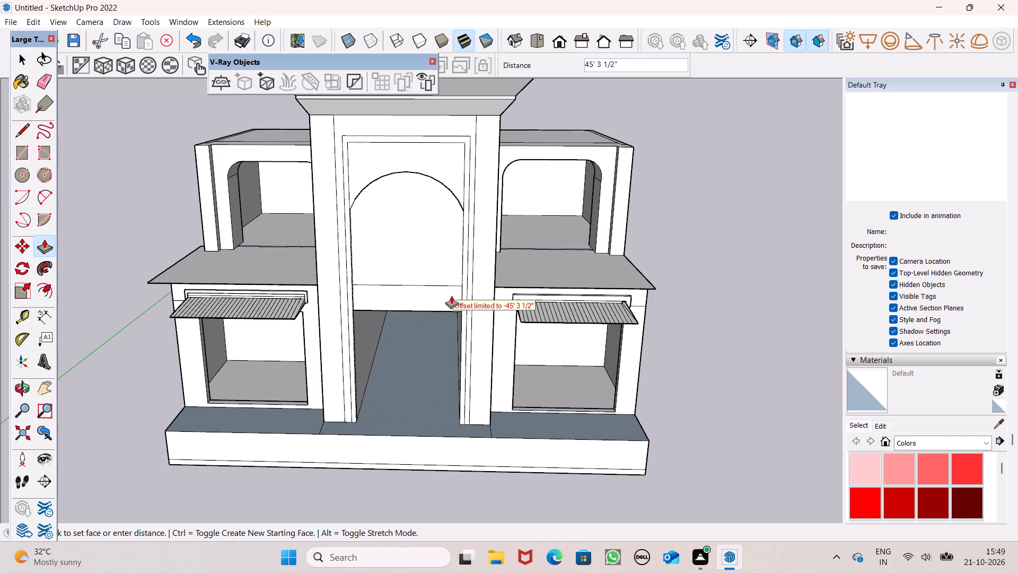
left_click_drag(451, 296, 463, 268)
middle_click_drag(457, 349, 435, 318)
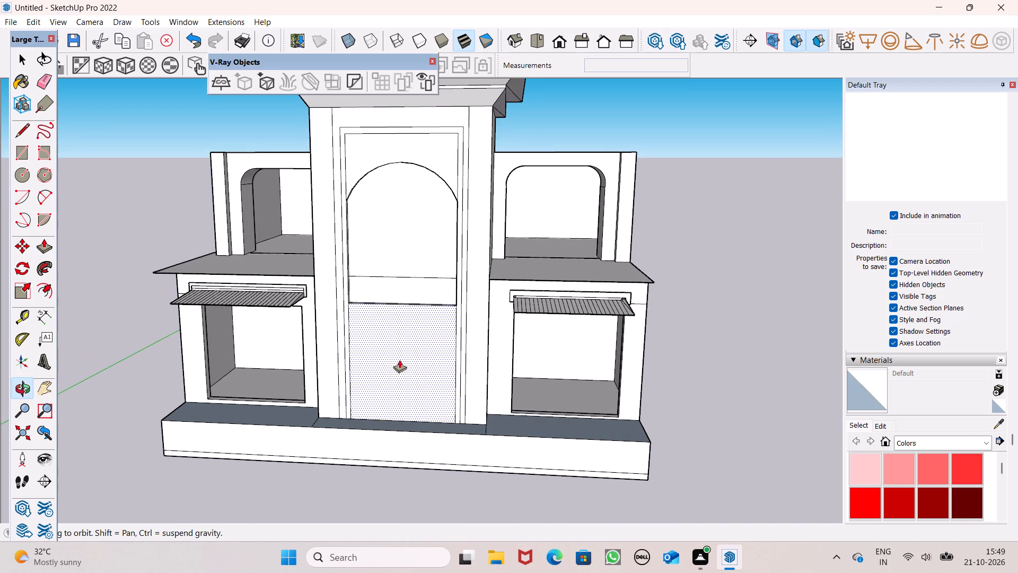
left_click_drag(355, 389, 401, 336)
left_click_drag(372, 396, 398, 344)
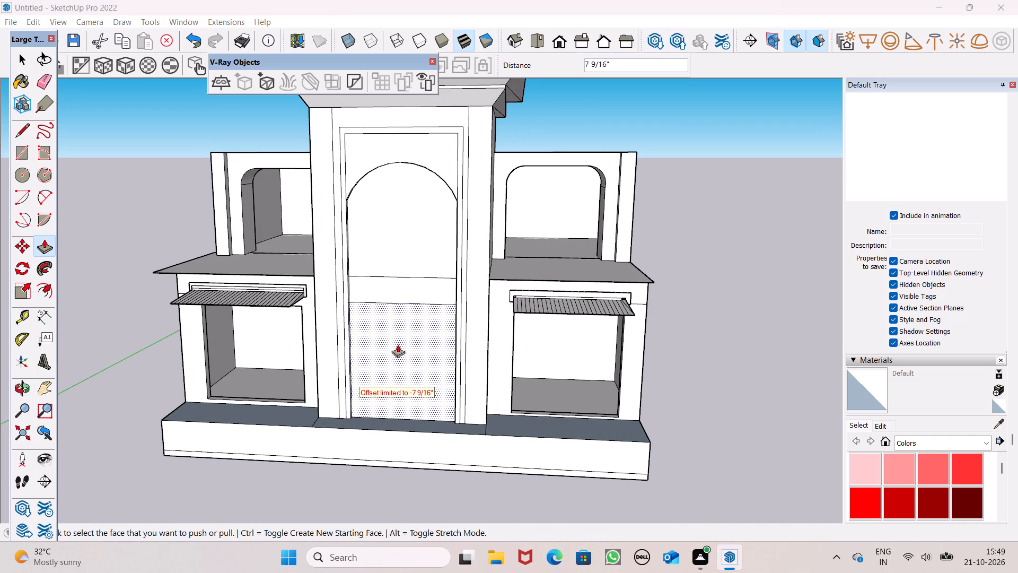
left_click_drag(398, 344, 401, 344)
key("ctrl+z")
Push the lower rectangle of the arched panel 45' 3 1/2" deep to open the ground-level passage.
left_click_drag(403, 412, 427, 375)
middle_click_drag(409, 397, 335, 450)
scroll(334, 452, "up", 1)
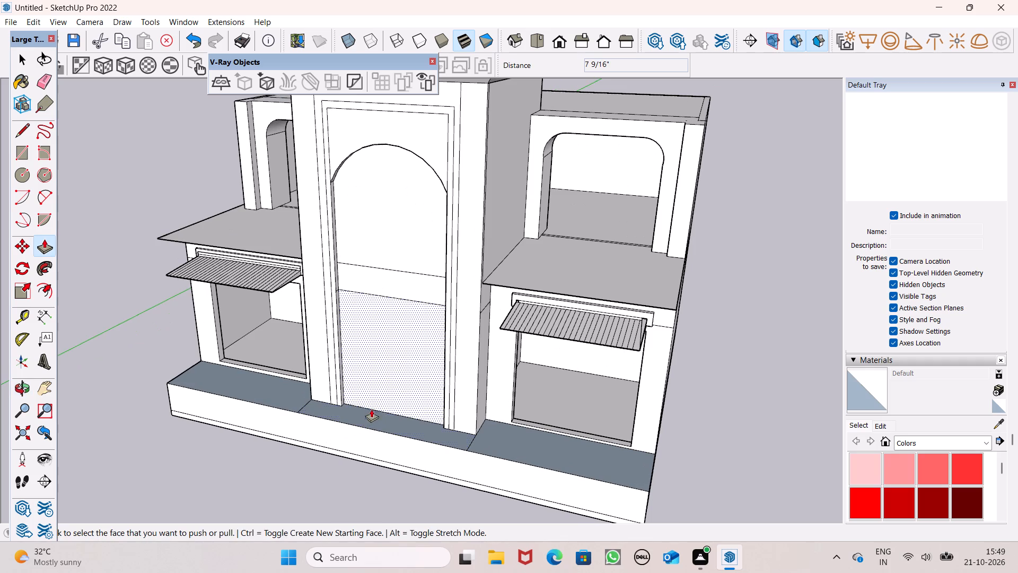
left_click_drag(370, 396, 444, 283)
middle_click_drag(366, 402, 433, 383)
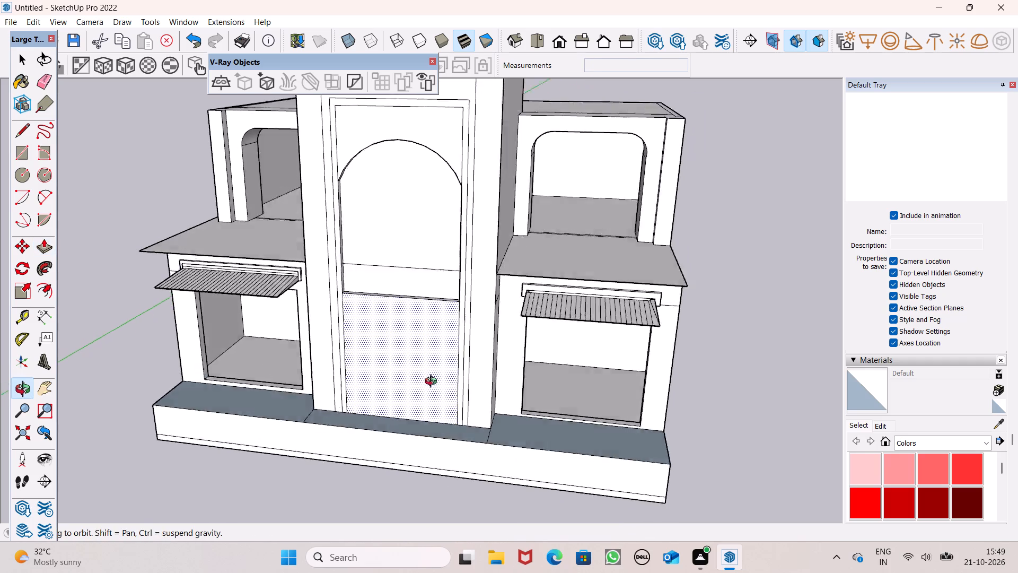
middle_click_drag(433, 383, 475, 355)
scroll(427, 352, "up", 1)
left_click_drag(401, 384, 449, 294)
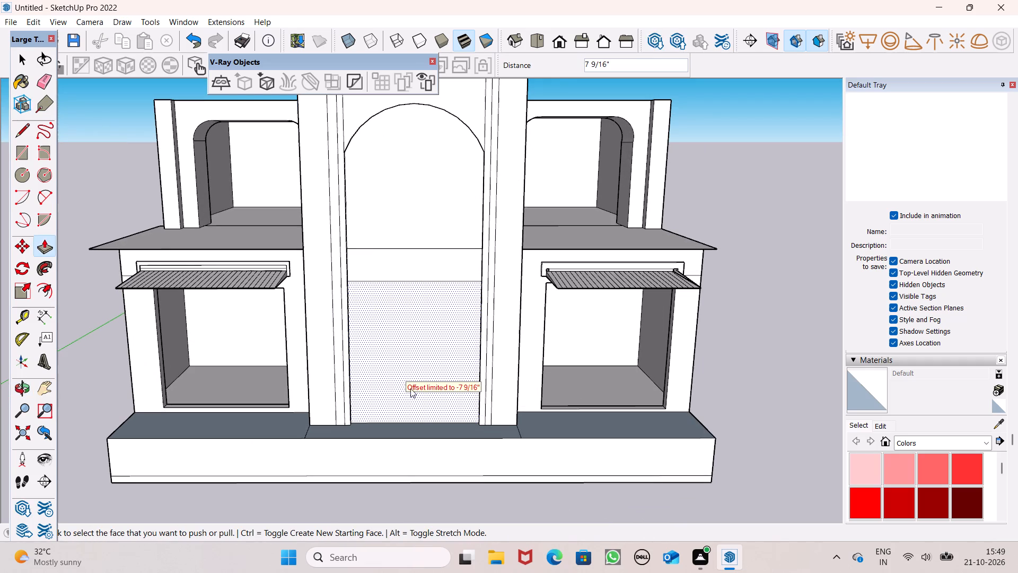
left_click_drag(389, 405, 417, 299)
middle_click_drag(439, 369, 397, 333)
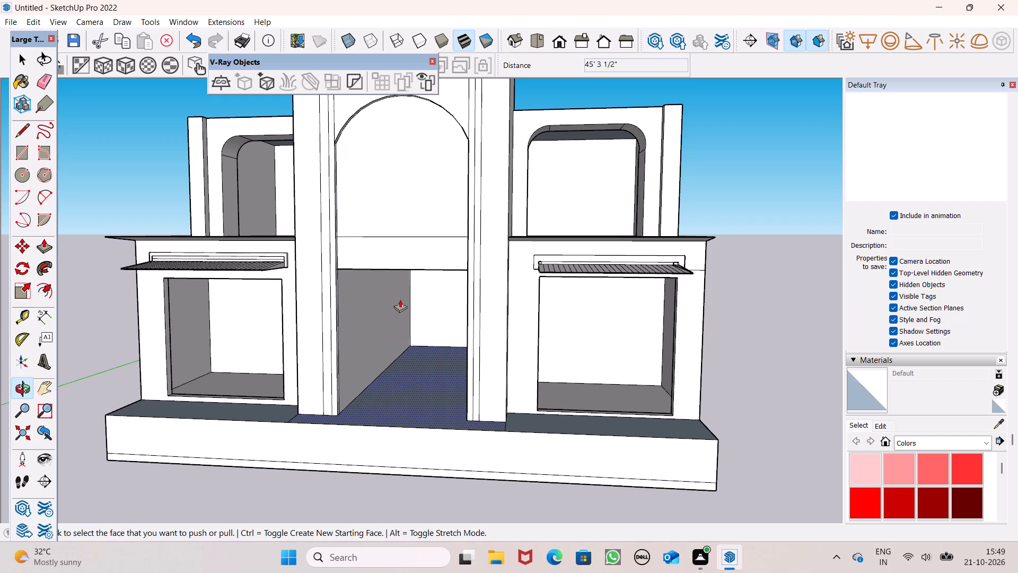
Push the narrow band above the ground-level opening 45' 3 1/2" deep into the building.
left_click_drag(380, 252, 452, 247)
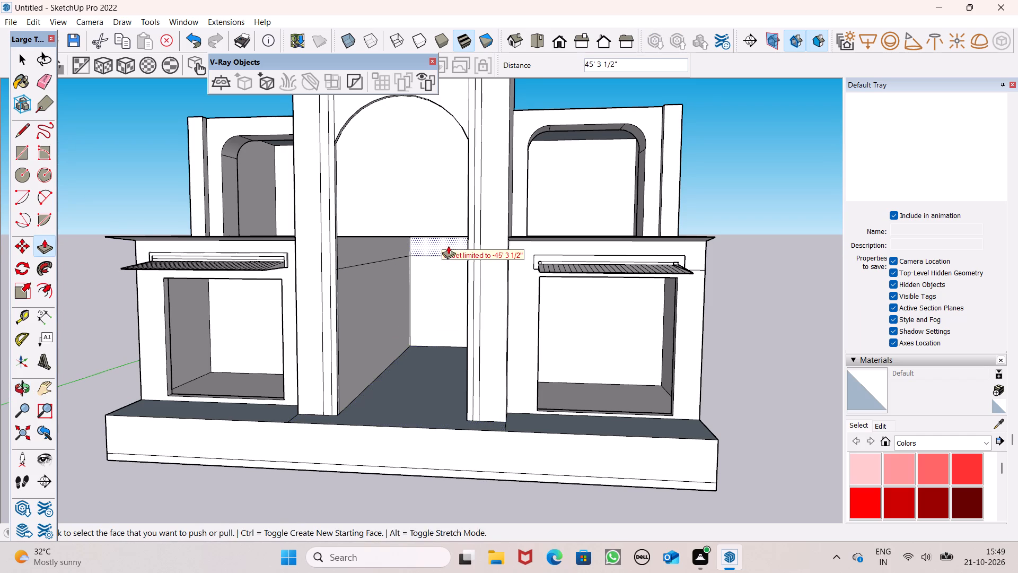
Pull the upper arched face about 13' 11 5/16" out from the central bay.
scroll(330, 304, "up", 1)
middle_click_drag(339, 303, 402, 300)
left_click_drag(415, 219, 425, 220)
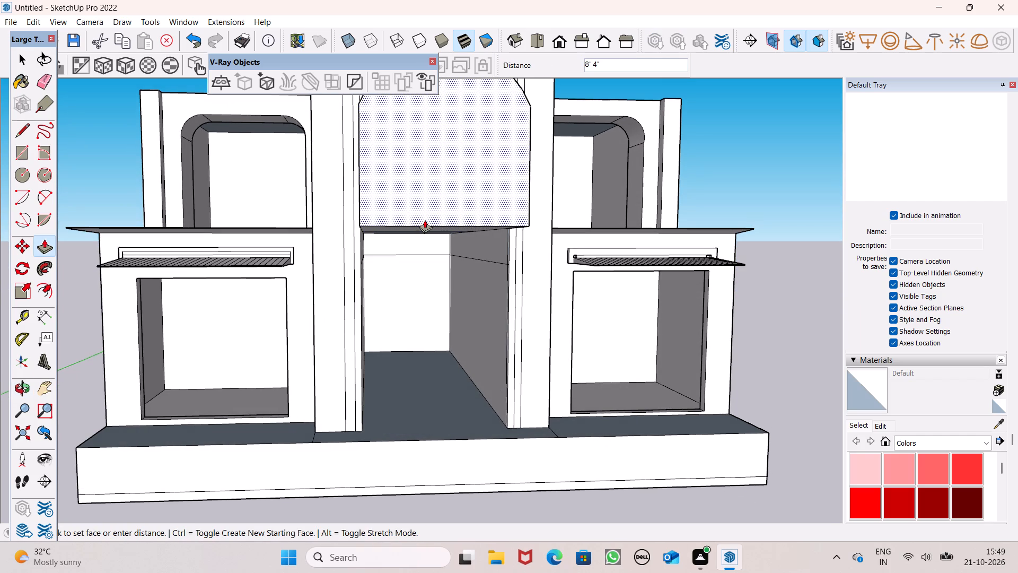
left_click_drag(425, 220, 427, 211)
Push the projecting arched face about 31' 11 7/16" back into the building.
middle_click_drag(464, 318, 374, 428)
scroll(371, 426, "up", 1)
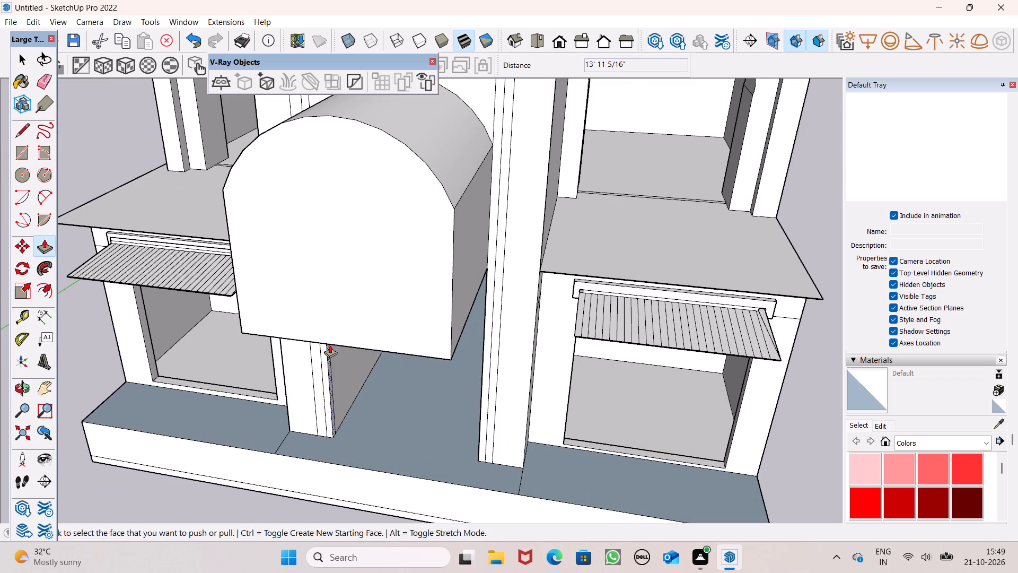
left_click_drag(329, 339, 486, 204)
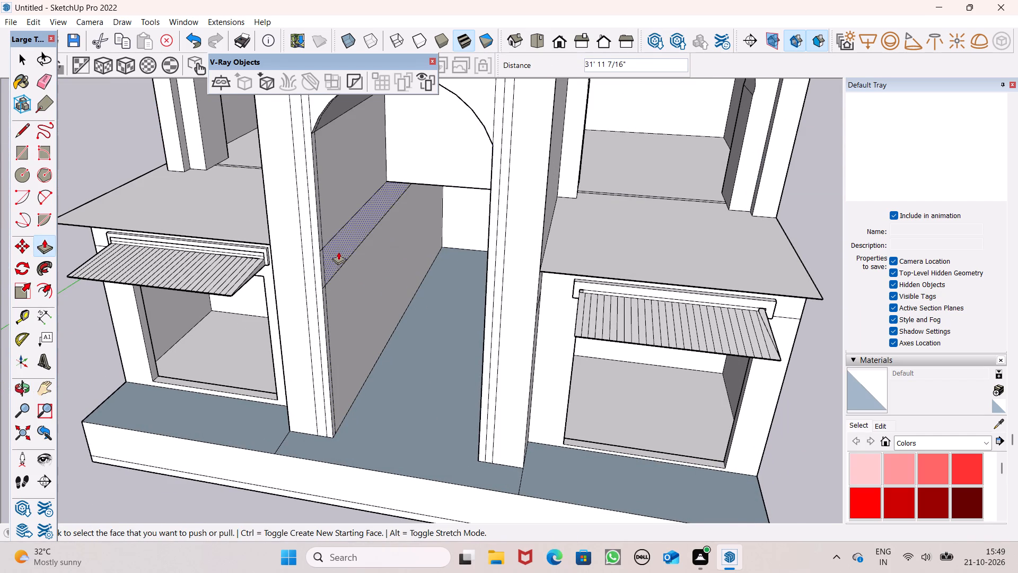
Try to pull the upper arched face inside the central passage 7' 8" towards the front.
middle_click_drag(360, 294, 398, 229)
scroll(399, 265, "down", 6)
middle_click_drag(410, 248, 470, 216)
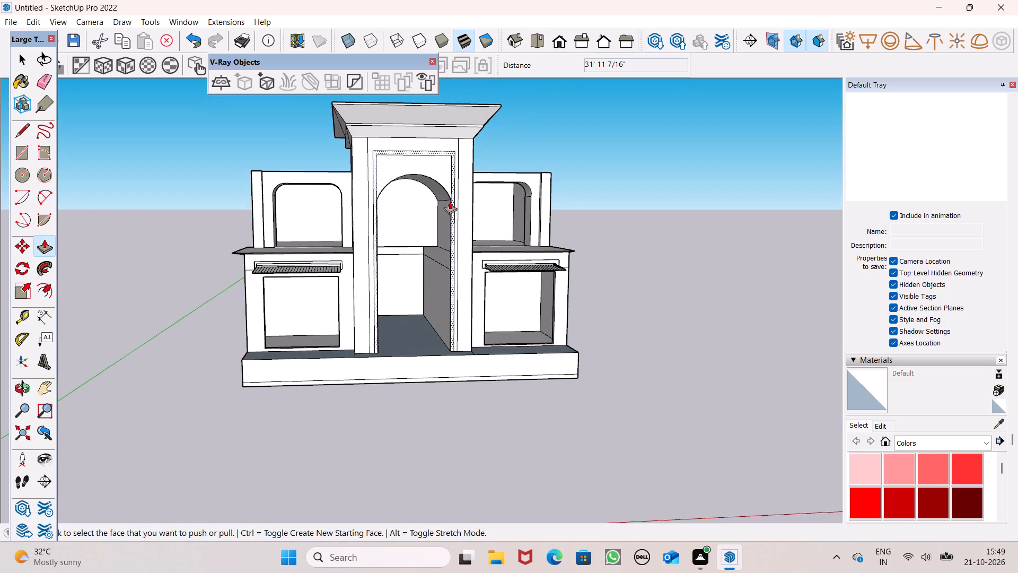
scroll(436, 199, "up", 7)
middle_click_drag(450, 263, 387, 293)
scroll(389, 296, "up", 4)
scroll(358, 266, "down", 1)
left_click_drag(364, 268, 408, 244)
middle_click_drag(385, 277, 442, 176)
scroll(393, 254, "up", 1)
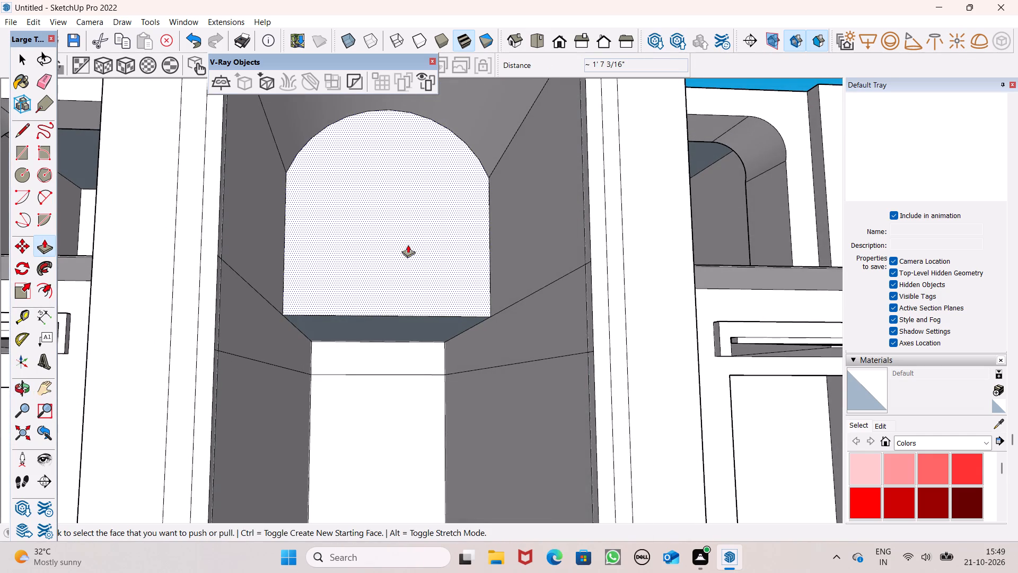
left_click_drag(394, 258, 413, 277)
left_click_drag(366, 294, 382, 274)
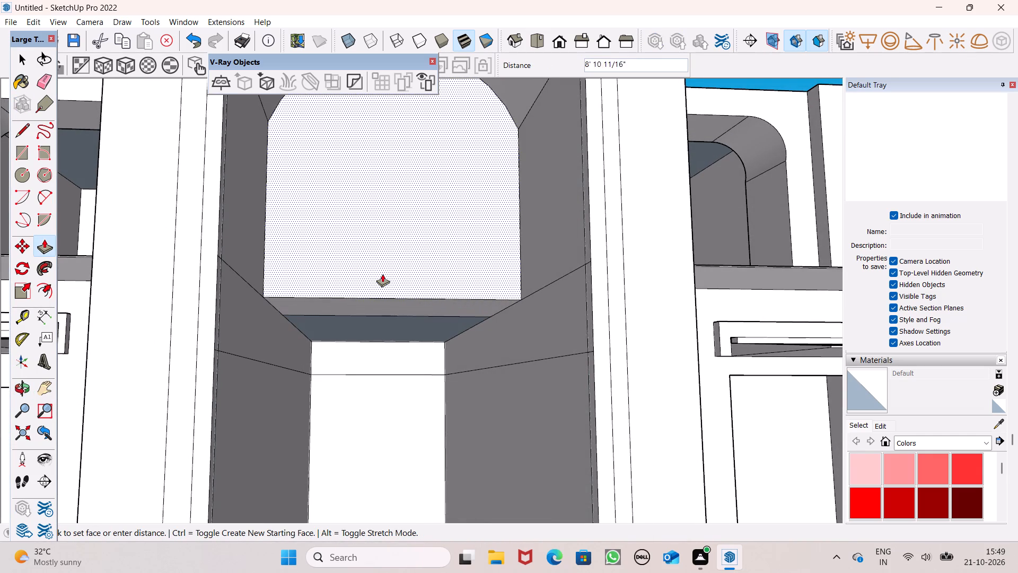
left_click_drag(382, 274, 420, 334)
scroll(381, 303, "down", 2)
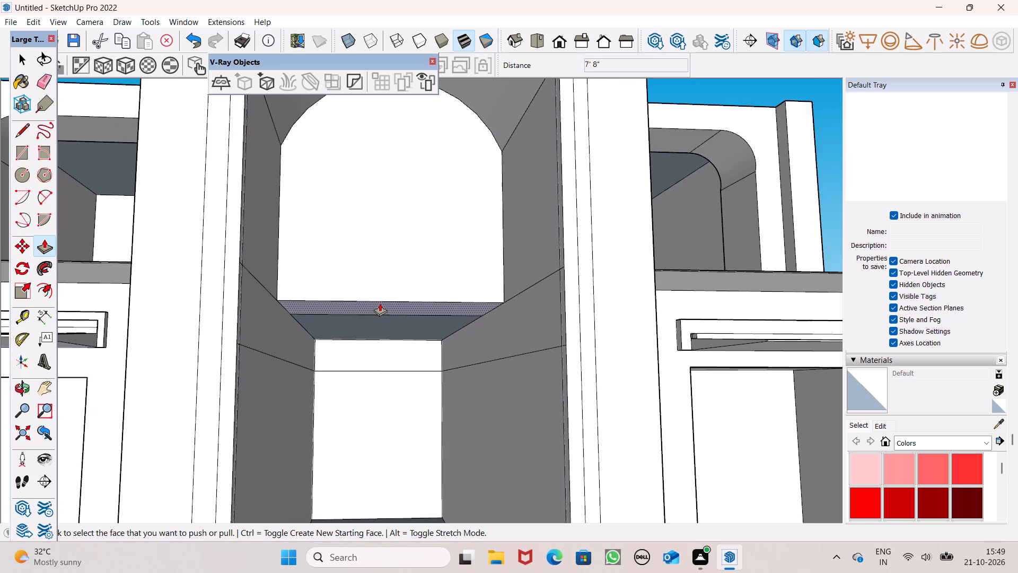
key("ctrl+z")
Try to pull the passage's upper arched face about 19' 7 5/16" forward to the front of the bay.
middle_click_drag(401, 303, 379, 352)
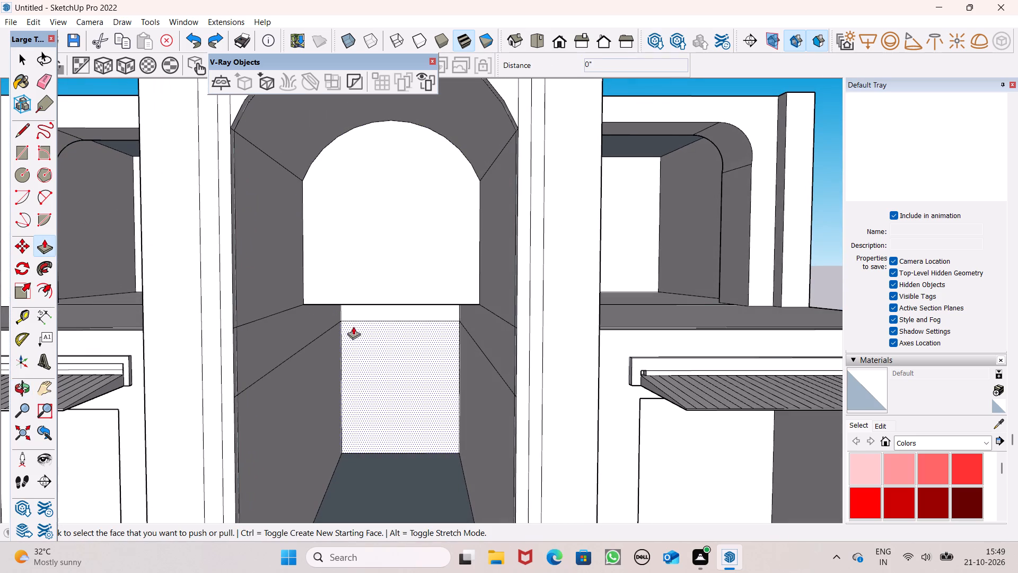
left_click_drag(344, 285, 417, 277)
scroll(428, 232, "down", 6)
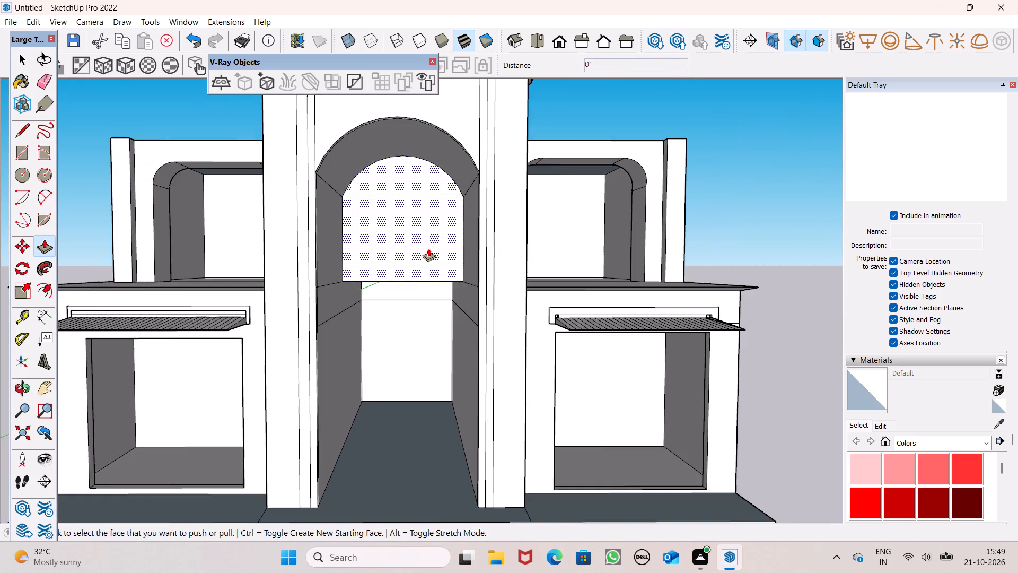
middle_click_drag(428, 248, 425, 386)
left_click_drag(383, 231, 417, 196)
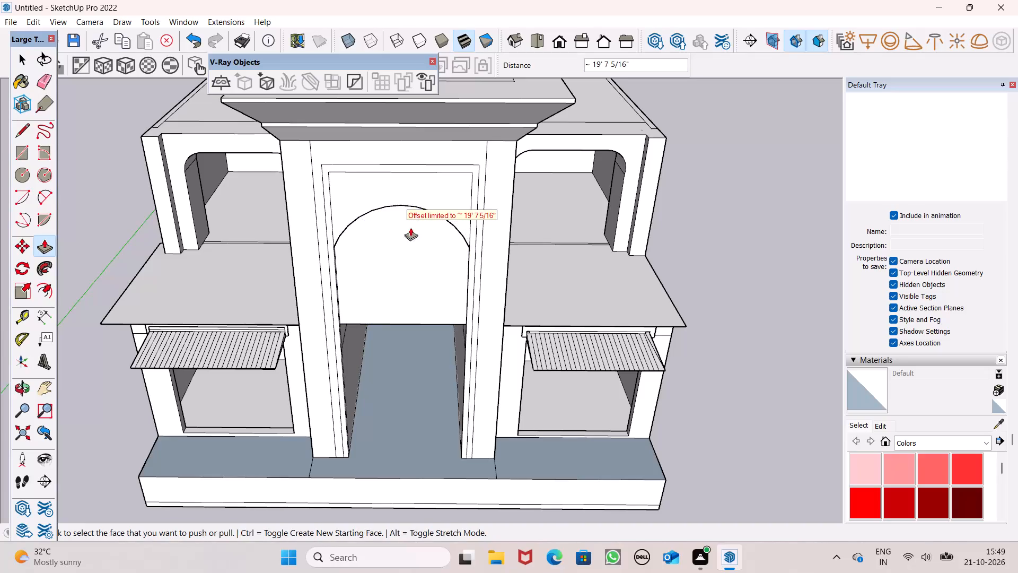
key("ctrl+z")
Examine the central passage, side openings and ceilings from above, from the front and from below.
scroll(396, 323, "down", 2)
middle_click_drag(401, 312, 394, 265)
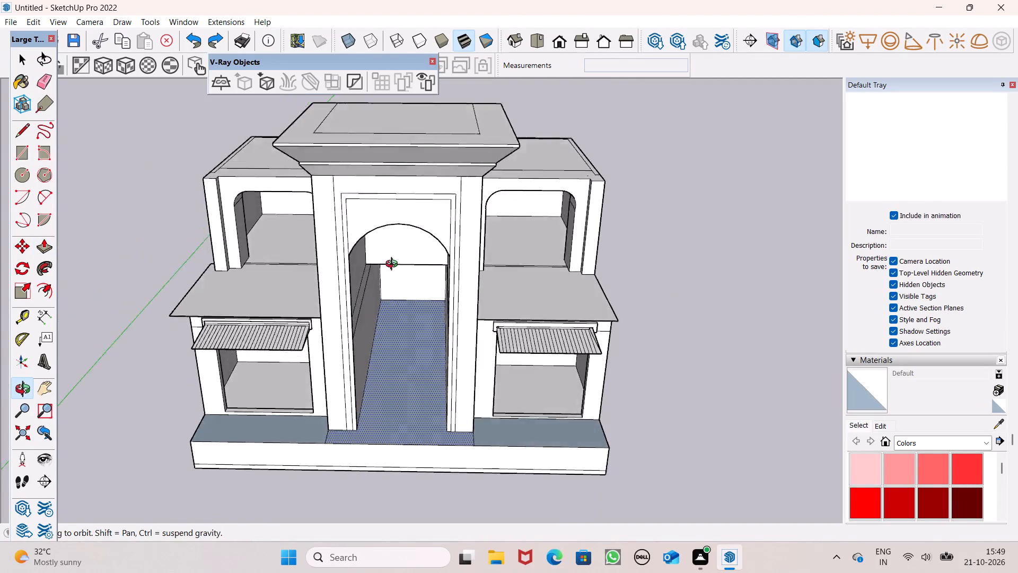
middle_click_drag(394, 265, 391, 215)
key("space")
scroll(434, 238, "down", 5)
middle_click_drag(460, 286, 545, 151)
scroll(458, 283, "up", 1)
scroll(530, 194, "down", 1)
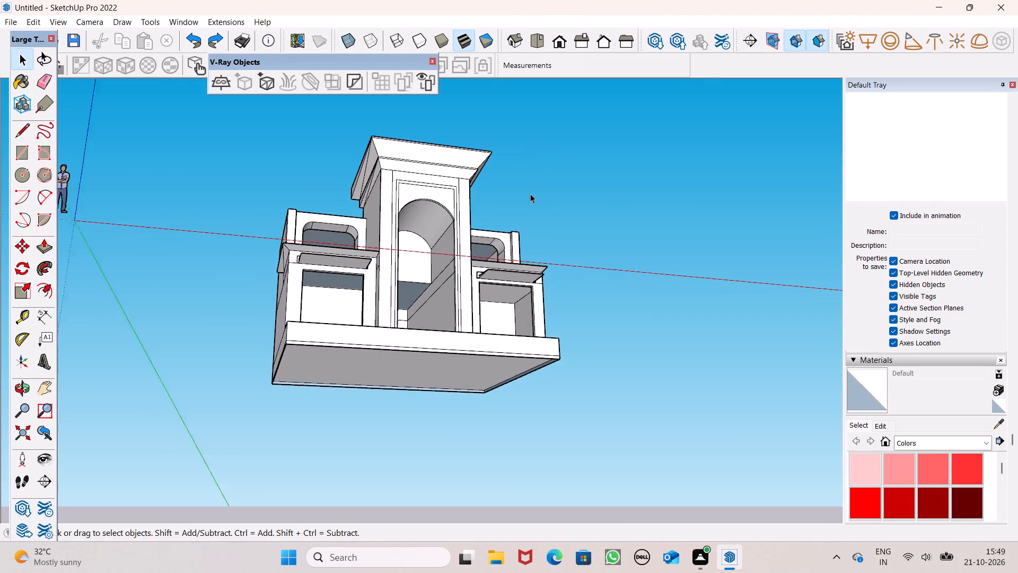
scroll(530, 194, "down", 3)
middle_click_drag(686, 250, 625, 324)
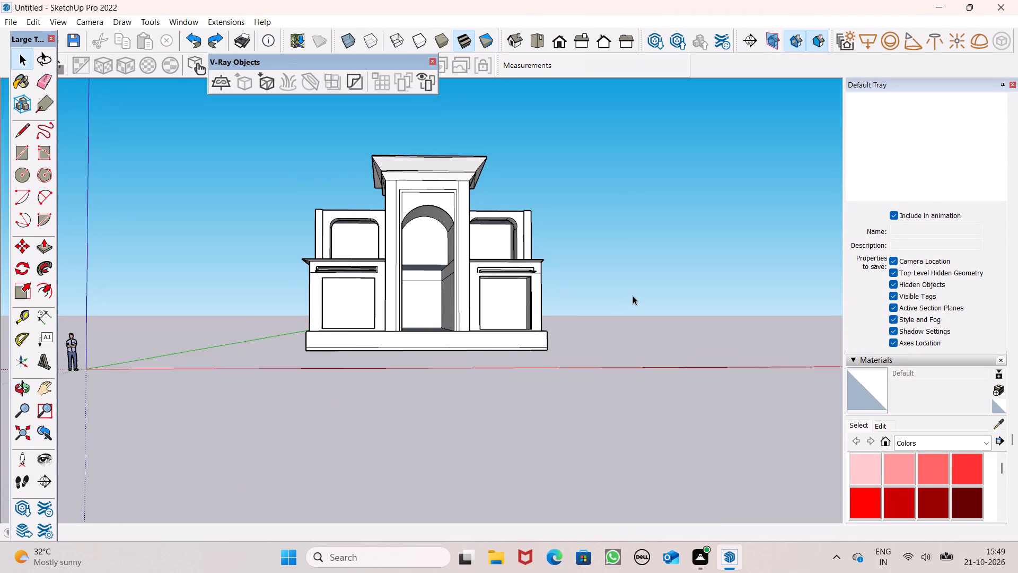
middle_click_drag(629, 306, 670, 149)
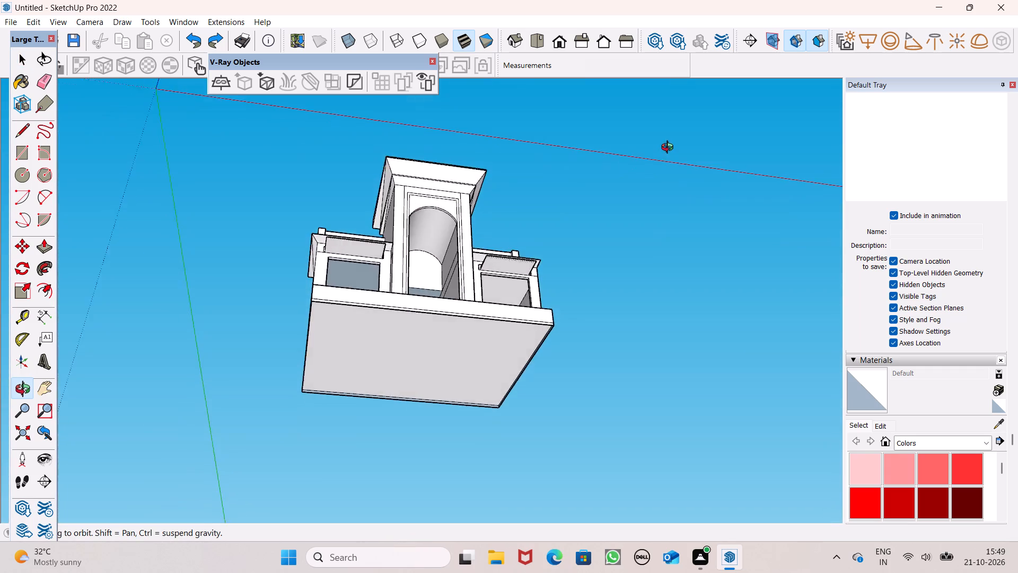
middle_click_drag(670, 149, 560, 259)
scroll(560, 259, "up", 1)
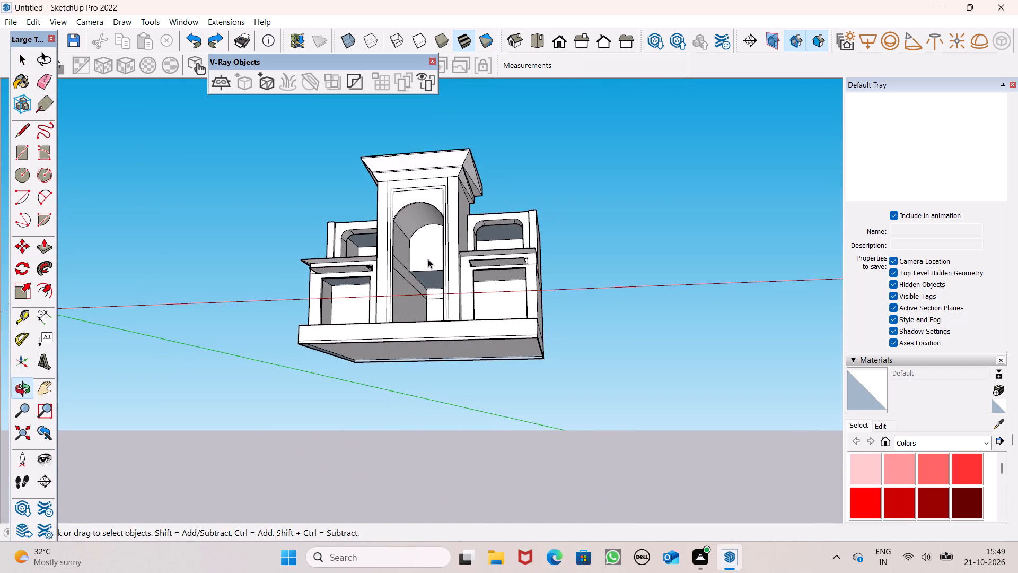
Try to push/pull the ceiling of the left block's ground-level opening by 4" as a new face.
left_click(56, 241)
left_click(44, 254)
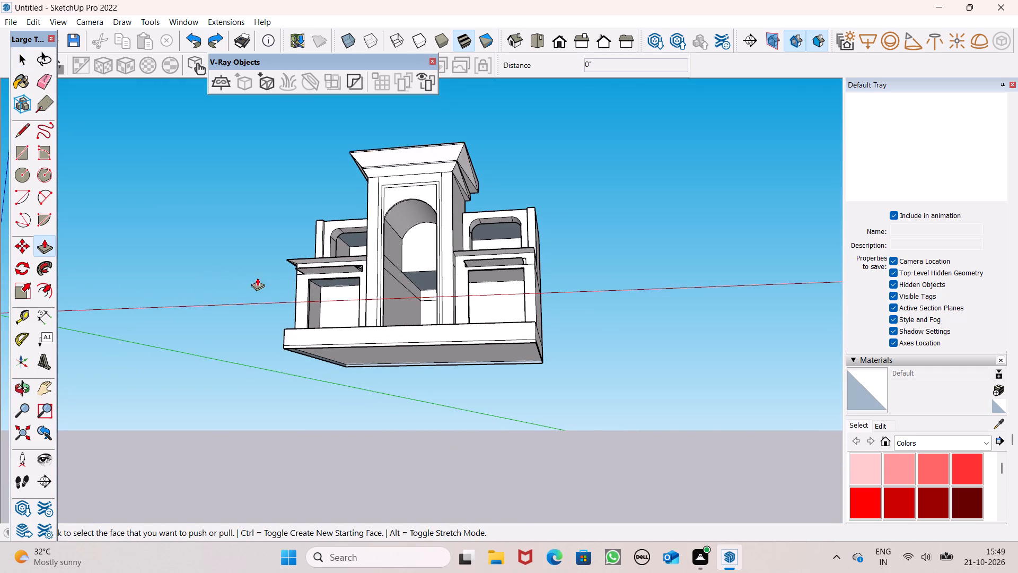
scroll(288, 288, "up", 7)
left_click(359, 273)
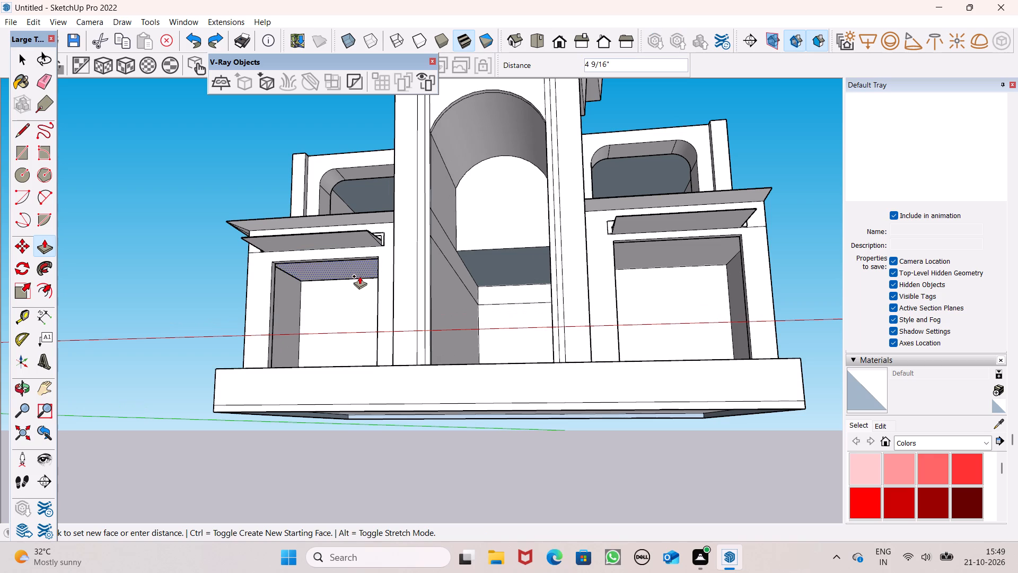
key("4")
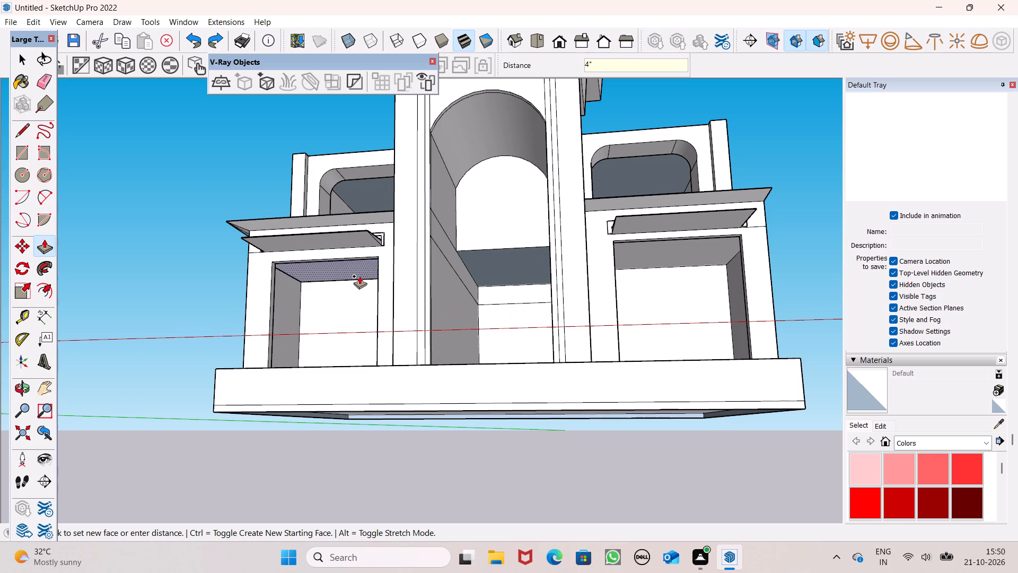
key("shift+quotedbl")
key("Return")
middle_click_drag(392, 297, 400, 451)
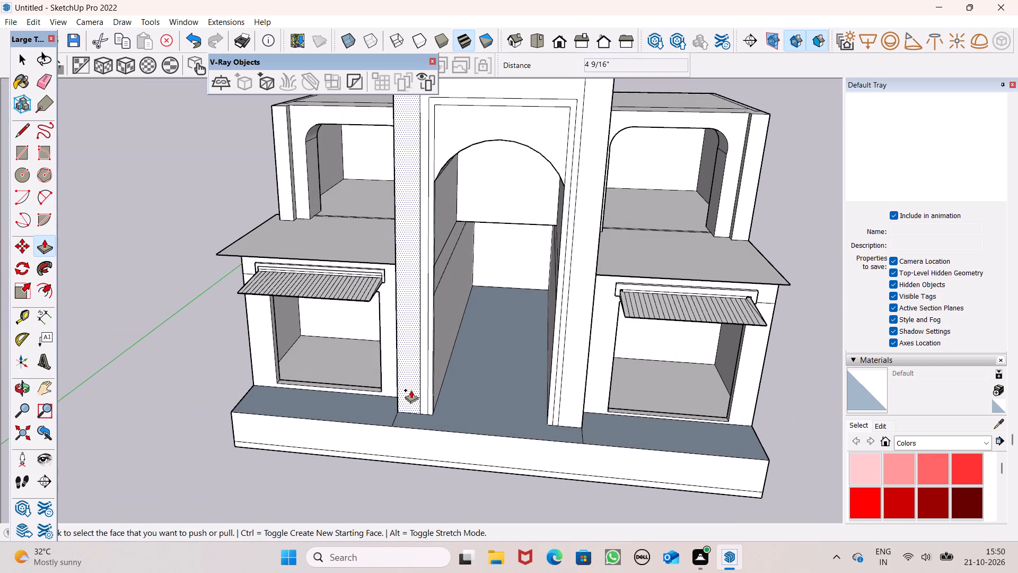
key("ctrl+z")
Extrude the ceiling of the left block's ground-level opening 2" with Push/Pull, keeping the starting face.
middle_click_drag(419, 350, 442, 76)
scroll(439, 78, "up", 1)
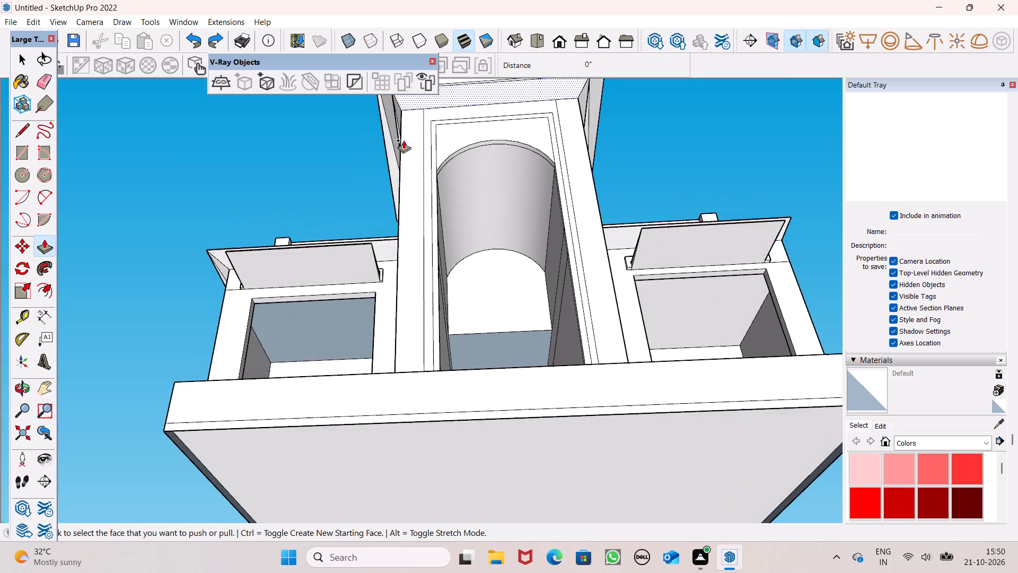
scroll(329, 319, "up", 3)
left_click(319, 315)
key("2")
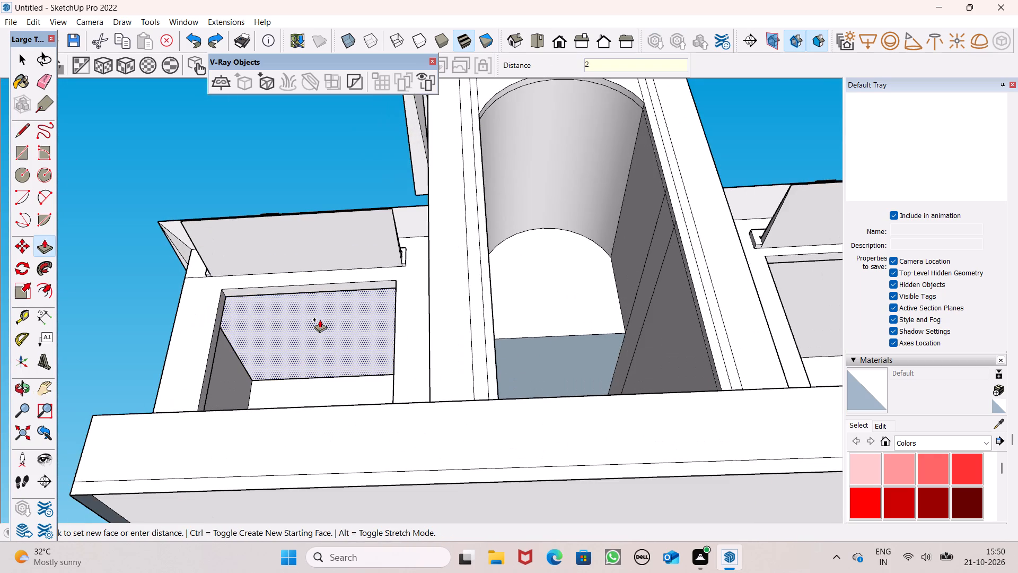
key("shift+quotedbl")
key("Return")
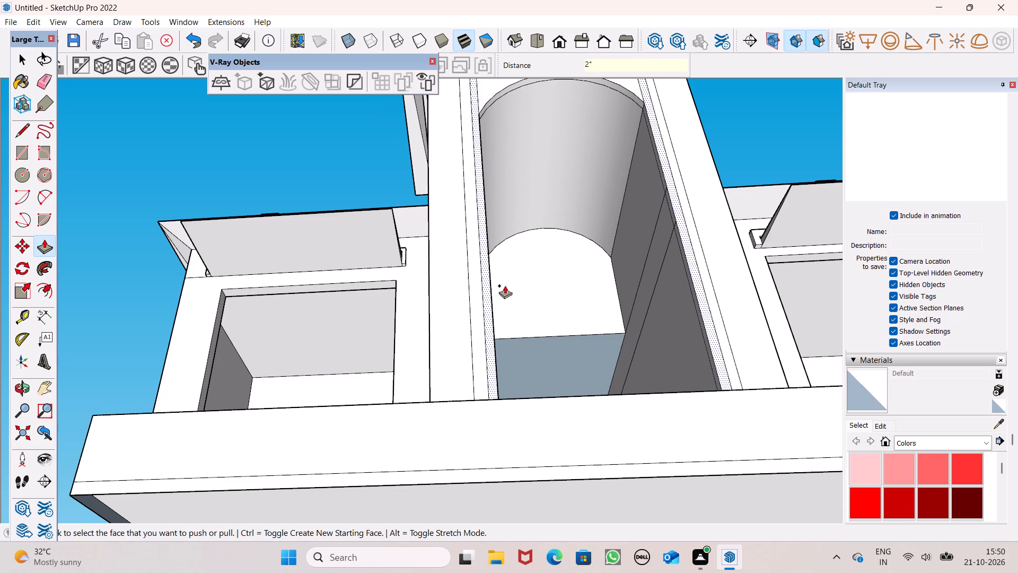
Extrude the underside of the slab above the central passage 3" with Push/Pull, keeping the starting face.
scroll(505, 256, "down", 6)
middle_click_drag(510, 275, 488, 462)
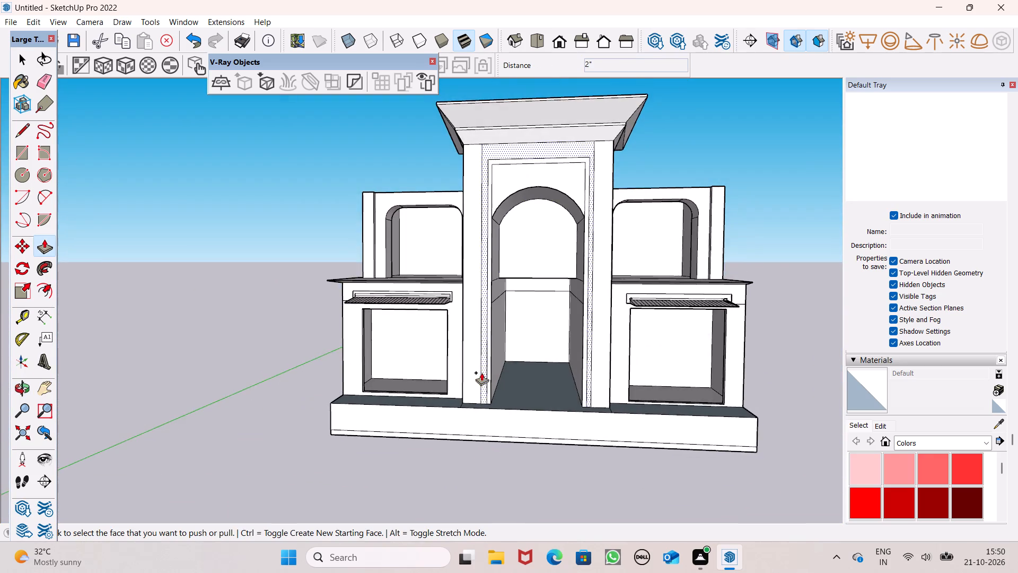
scroll(481, 349, "up", 6)
middle_click_drag(488, 267, 488, 167)
scroll(353, 201, "up", 6)
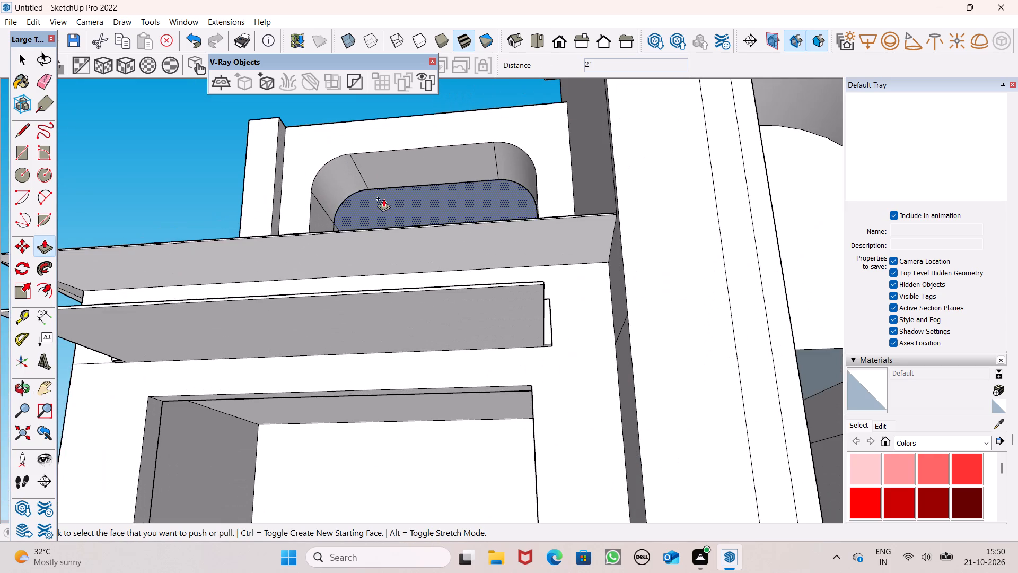
scroll(432, 221, "down", 7)
left_click(577, 302)
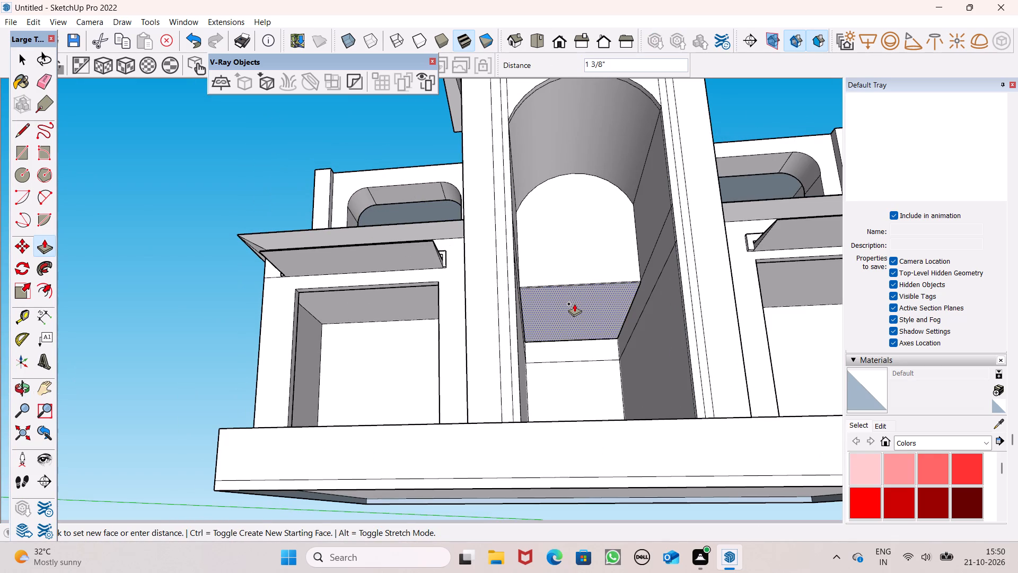
key("3")
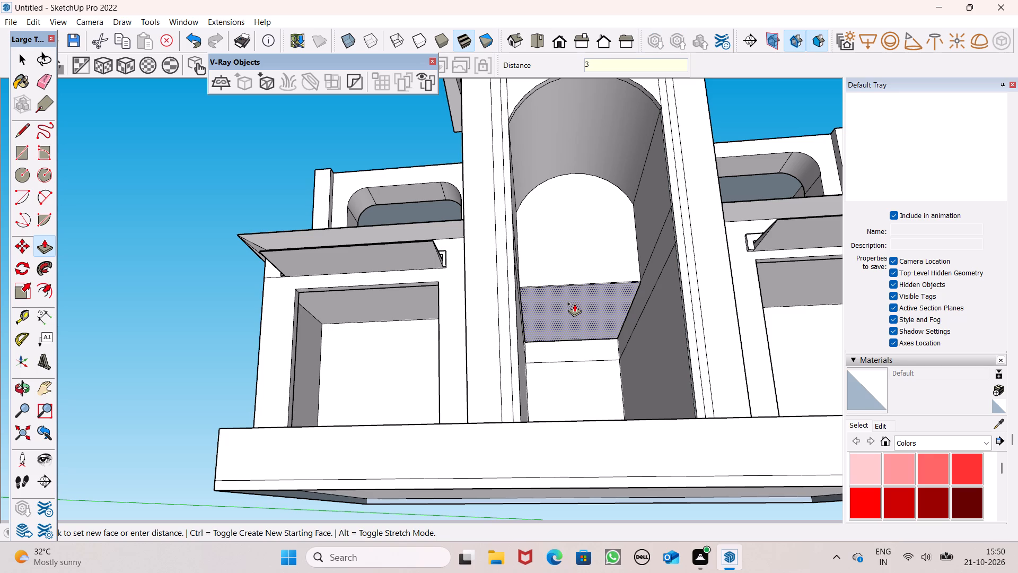
key("shift+quotedbl")
key("Return")
Extrude the ceiling behind the upper arched opening of the left block 2" with Push/Pull, keeping the starting face.
scroll(574, 298, "down", 9)
middle_click_drag(626, 352, 563, 488)
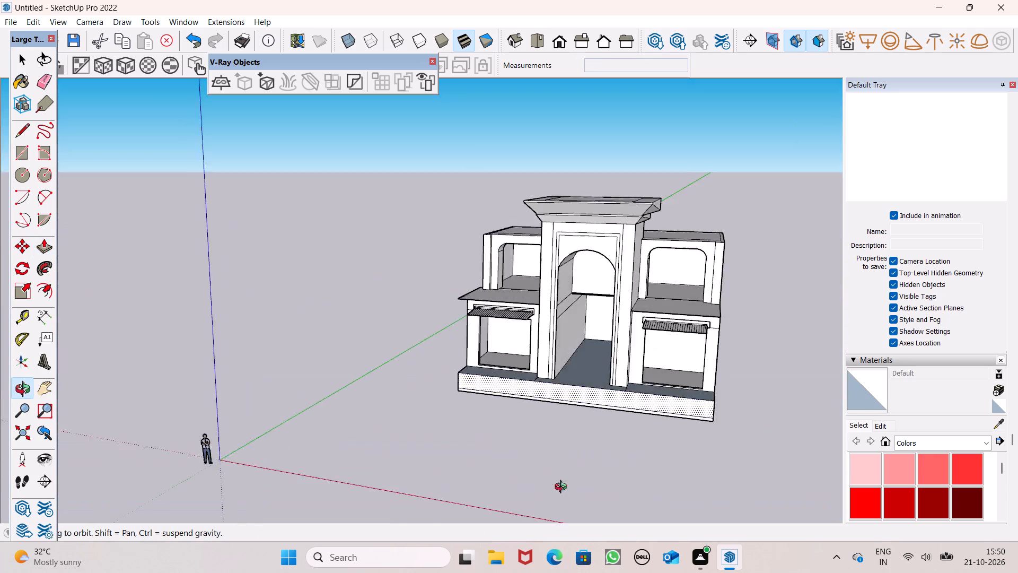
middle_click_drag(563, 488, 646, 476)
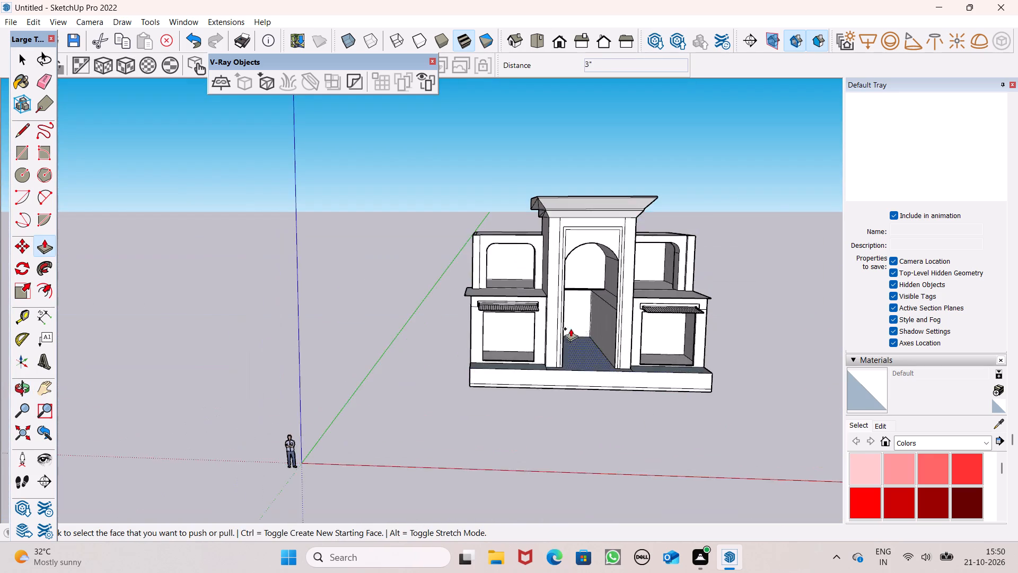
scroll(559, 317, "up", 7)
scroll(528, 275, "up", 1)
middle_click_drag(528, 275, 502, 181)
scroll(523, 221, "up", 2)
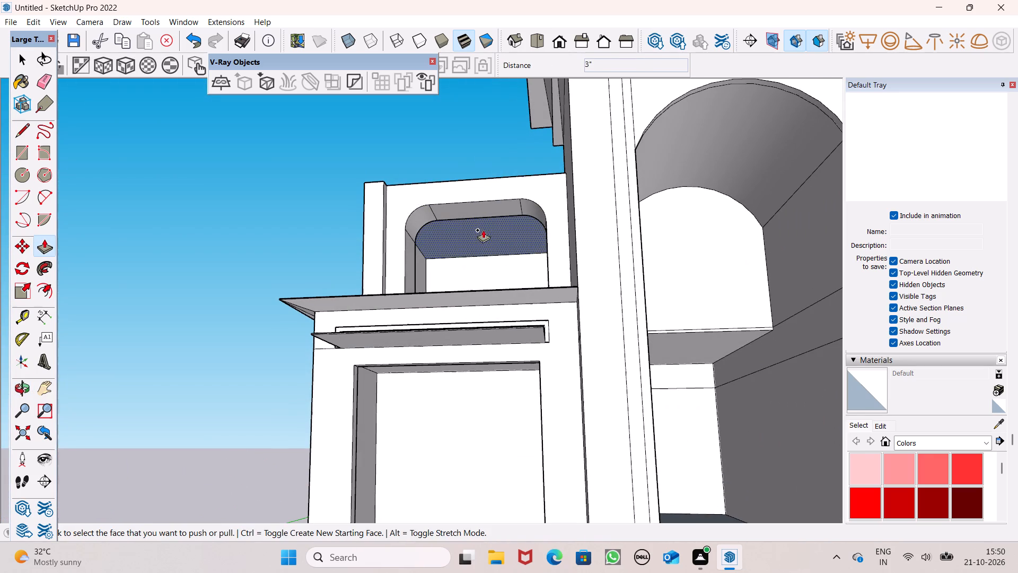
left_click_drag(483, 231, 482, 241)
key("2")
key("shift+quotedbl")
key("Return")
Examine the whole front, the upper arched rooms and the central passage from below, the front and above.
scroll(248, 244, "down", 6)
scroll(675, 225, "up", 2)
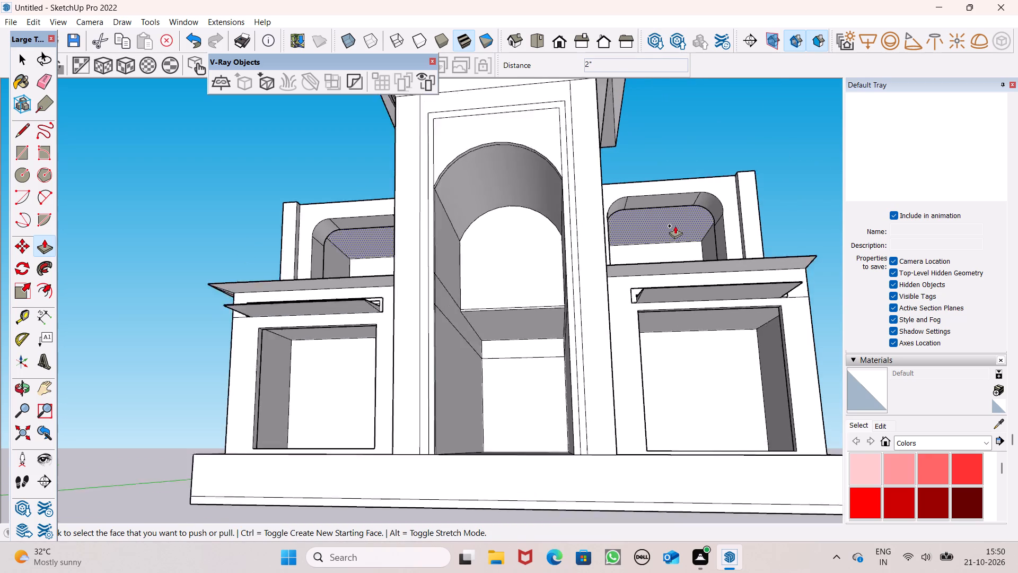
scroll(675, 225, "up", 4)
scroll(487, 230, "down", 6)
scroll(652, 155, "down", 6)
key("space")
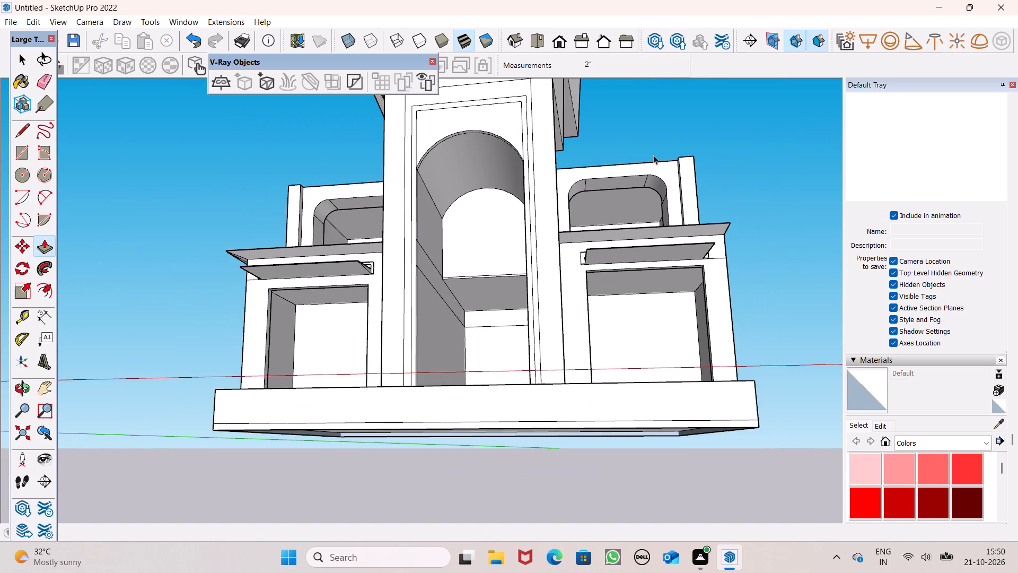
scroll(653, 155, "down", 6)
middle_click_drag(650, 178, 677, 352)
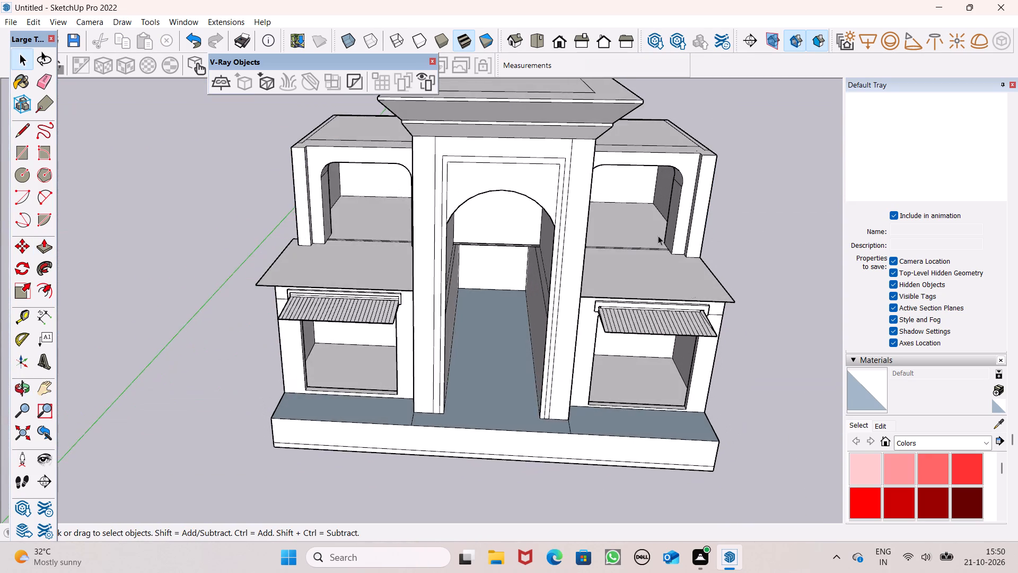
scroll(636, 215, "down", 4)
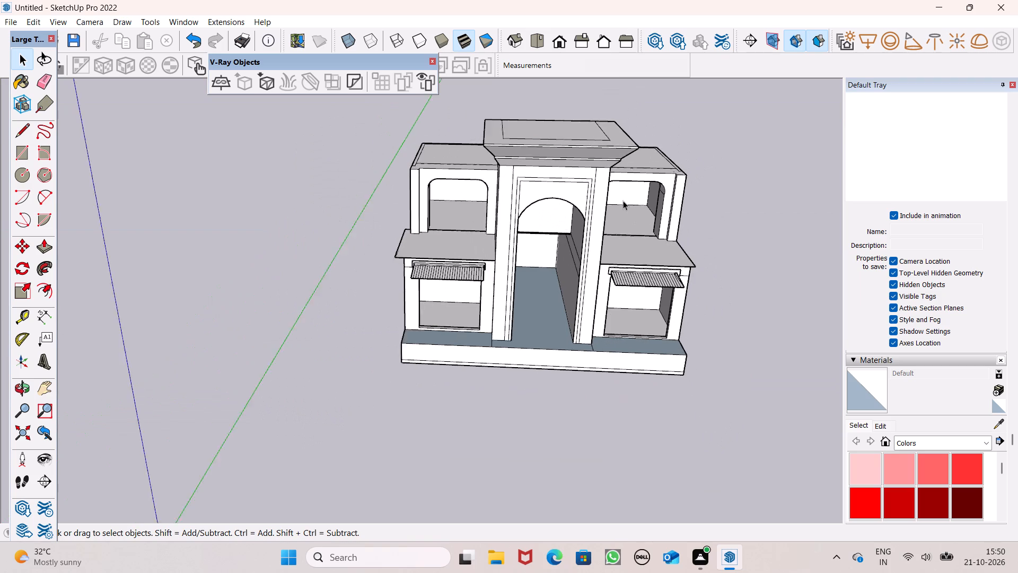
scroll(623, 201, "down", 1)
middle_click_drag(617, 200, 586, 151)
scroll(551, 230, "up", 5)
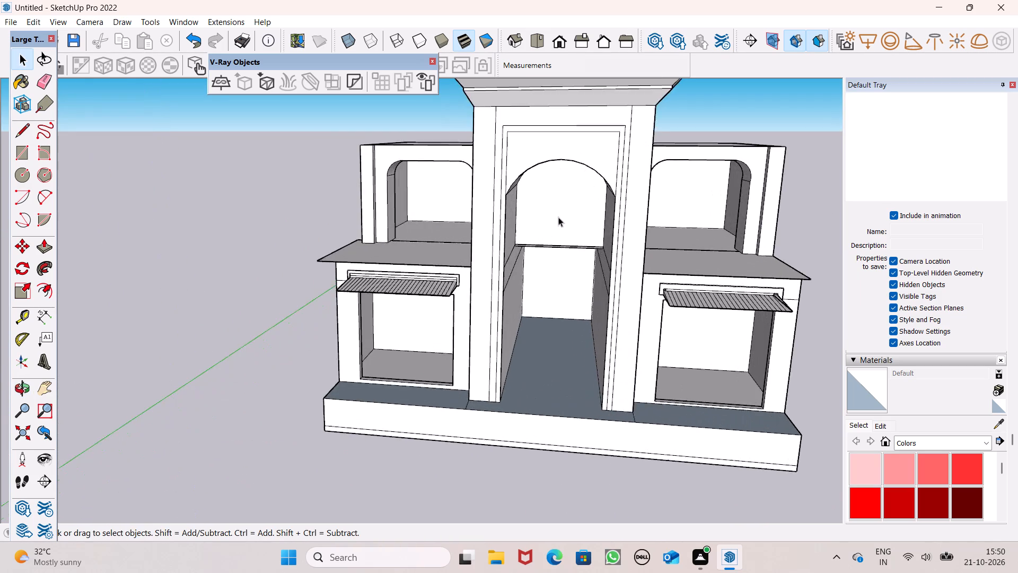
scroll(575, 198, "down", 5)
middle_click_drag(599, 299, 637, 397)
scroll(600, 305, "up", 1)
scroll(617, 248, "up", 5)
scroll(618, 247, "down", 2)
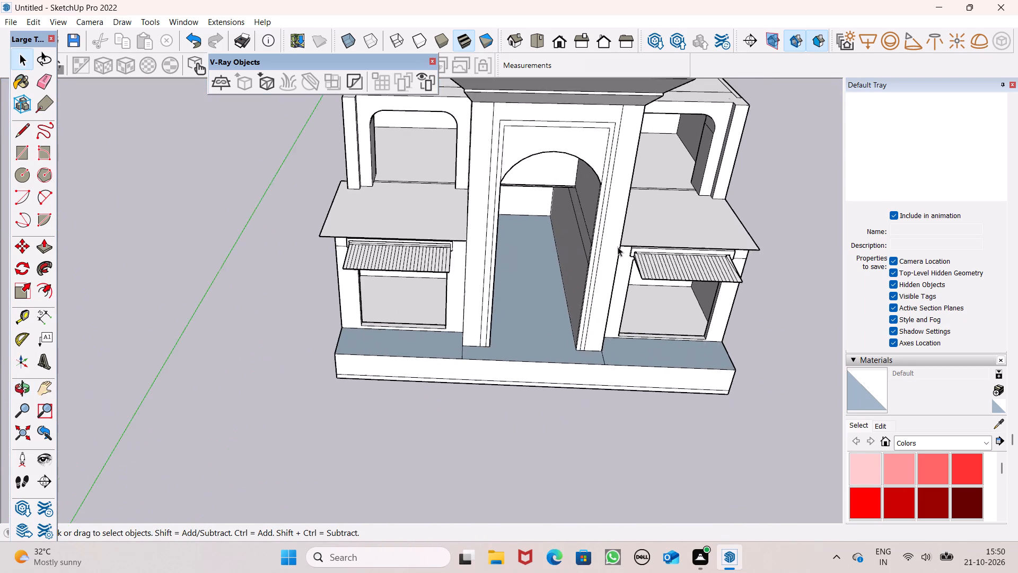
middle_click_drag(608, 266, 610, 338)
scroll(591, 210, "up", 5)
scroll(522, 229, "down", 2)
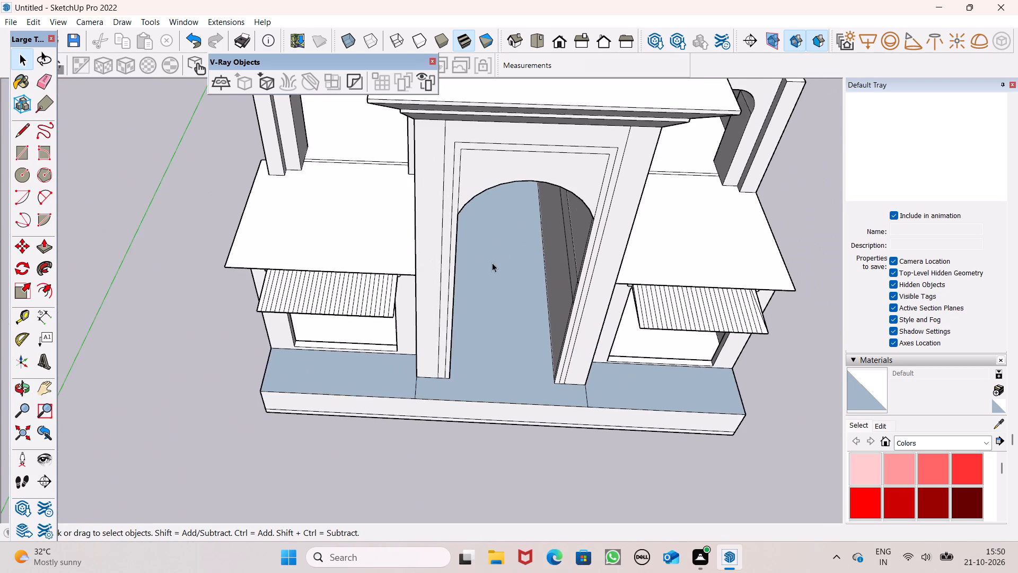
middle_click_drag(489, 266, 522, 274)
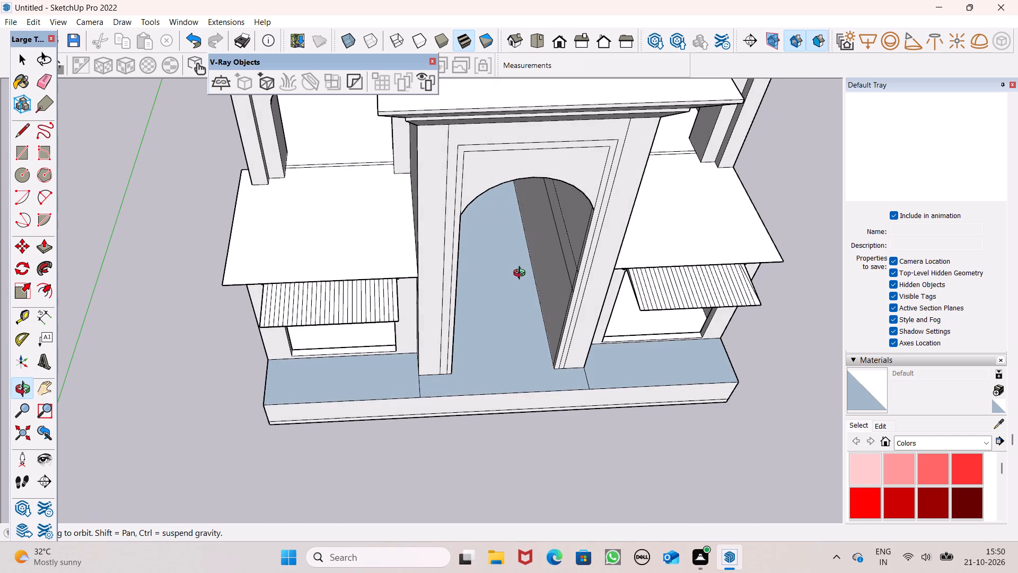
middle_click_drag(522, 274, 525, 267)
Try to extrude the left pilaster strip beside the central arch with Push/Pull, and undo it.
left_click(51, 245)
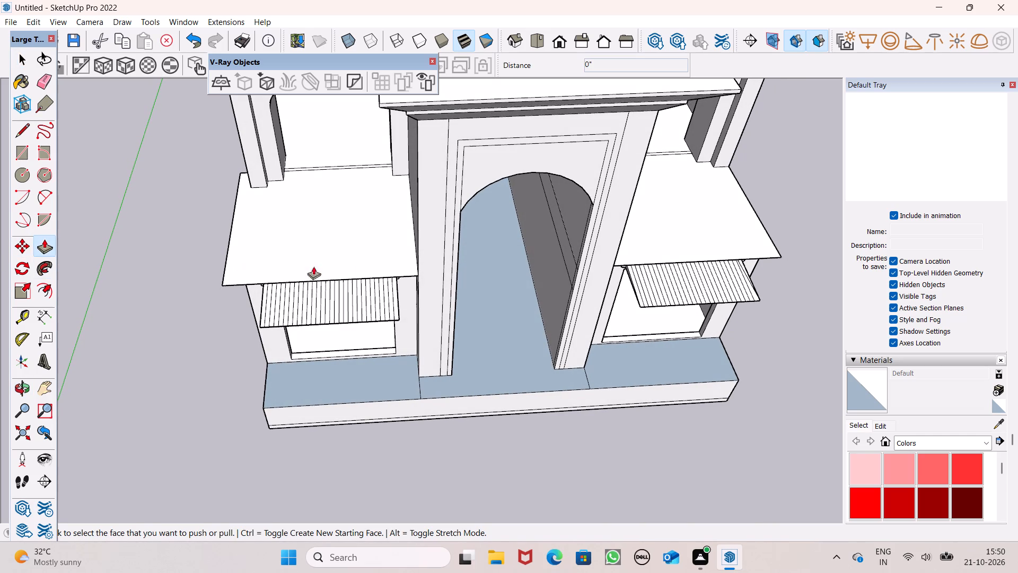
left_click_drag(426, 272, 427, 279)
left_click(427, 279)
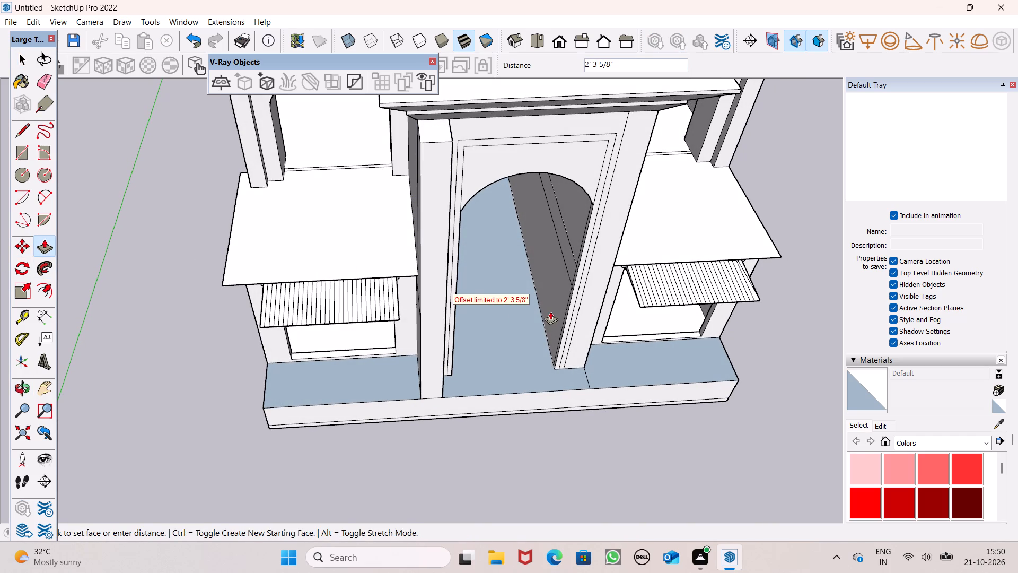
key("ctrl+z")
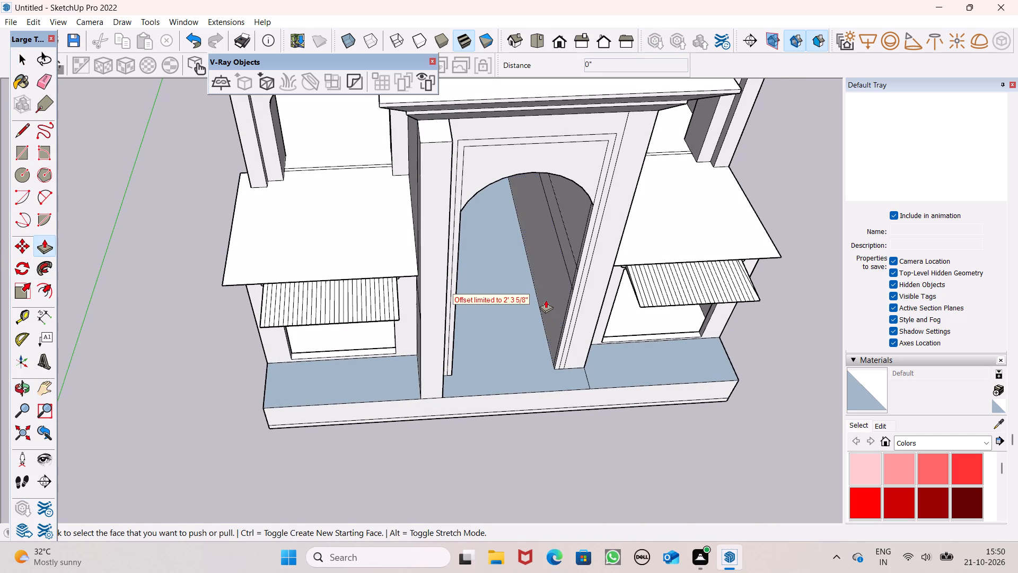
Extrude the left and right pilaster strips flanking the central arch outward with Push/Pull, the right one about 9 3/4".
middle_click_drag(512, 299, 423, 290)
scroll(500, 294, "down", 2)
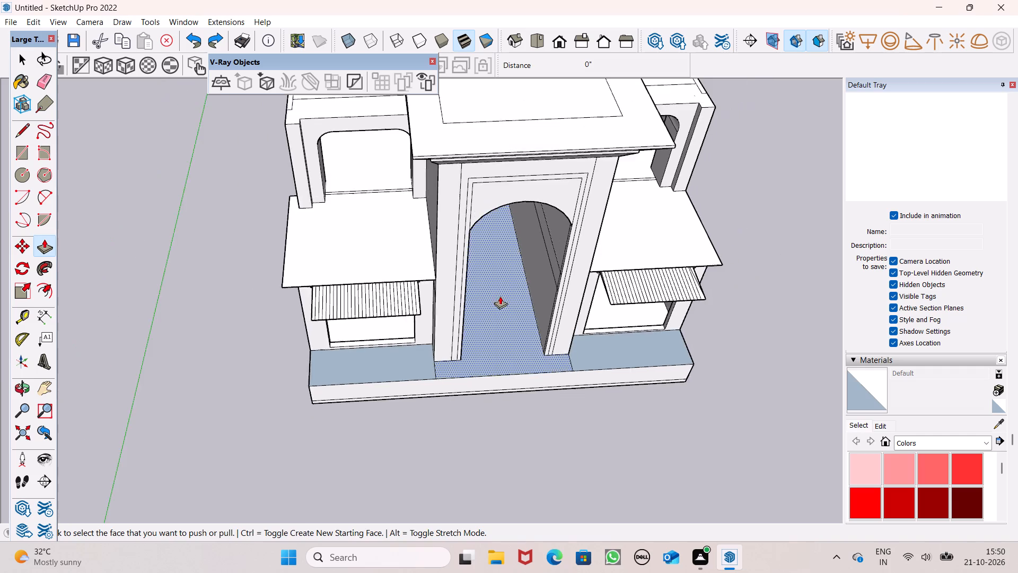
middle_click_drag(500, 296, 398, 280)
scroll(449, 168, "up", 4)
left_click_drag(427, 190, 427, 195)
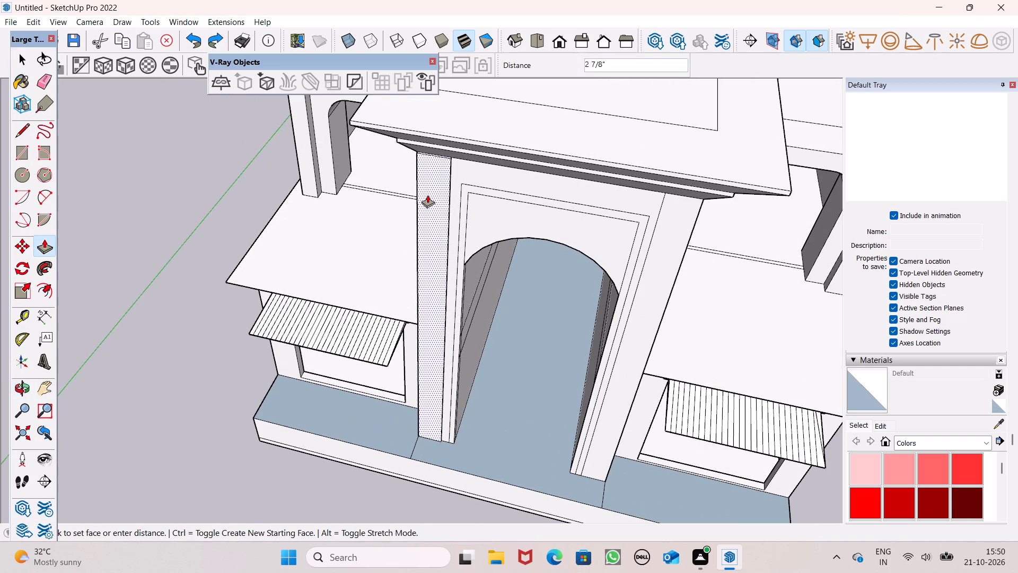
left_click_drag(427, 195, 429, 198)
left_click_drag(657, 292, 655, 296)
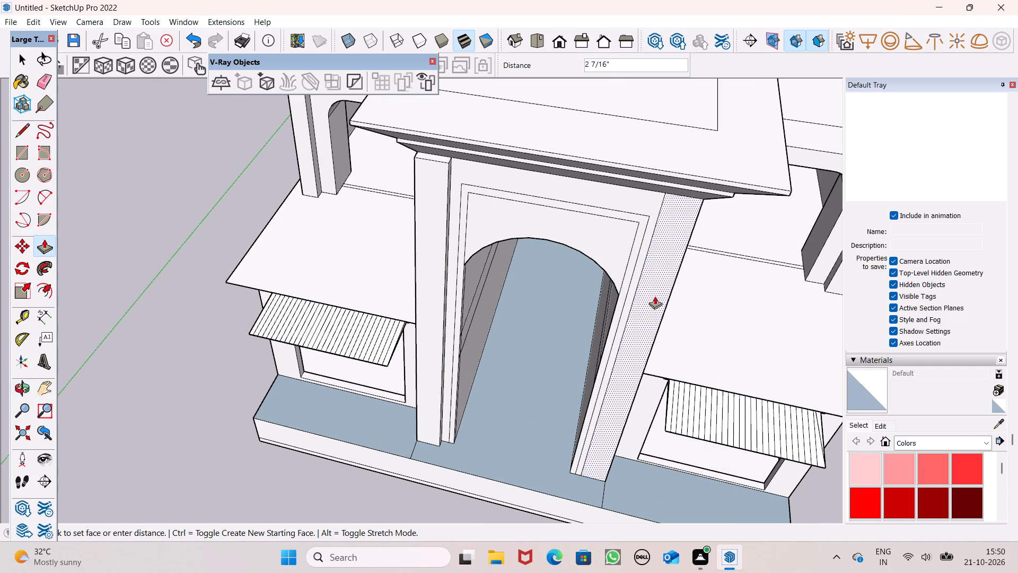
left_click_drag(655, 296, 436, 343)
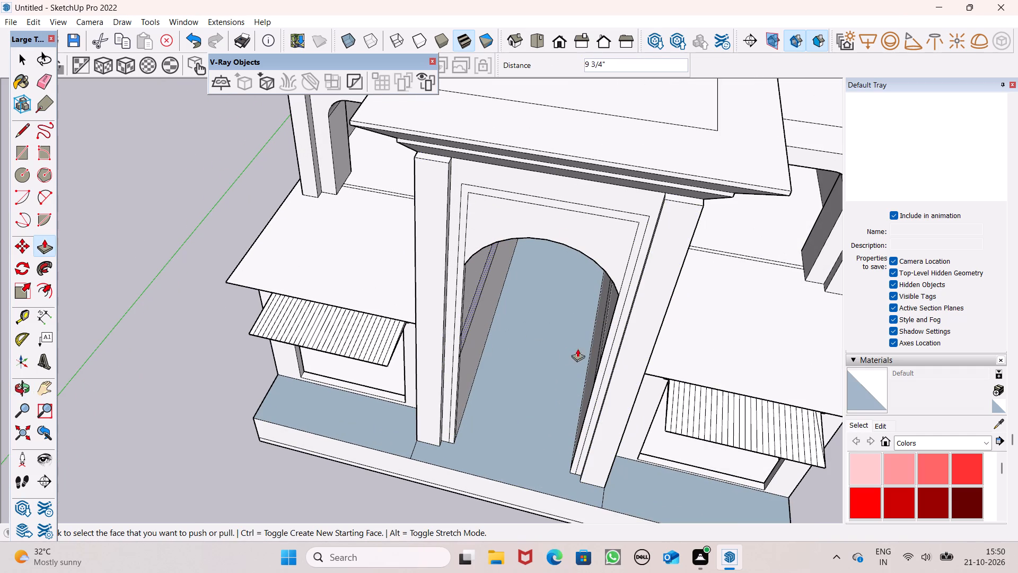
Extrude the narrow frame band around the central arch outward about 9 3/16" with Push/Pull.
middle_click_drag(602, 370, 606, 330)
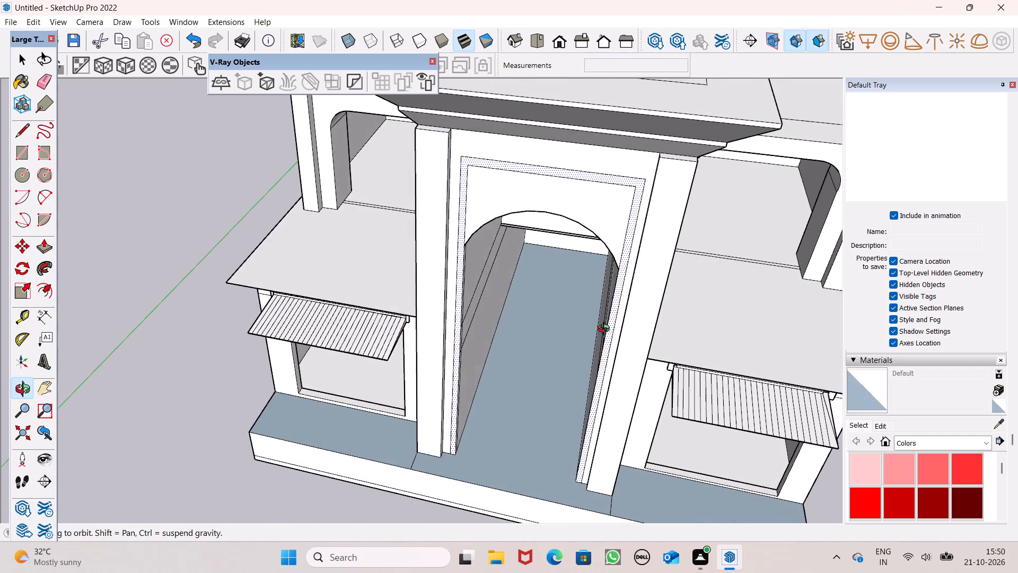
middle_click_drag(606, 330, 630, 319)
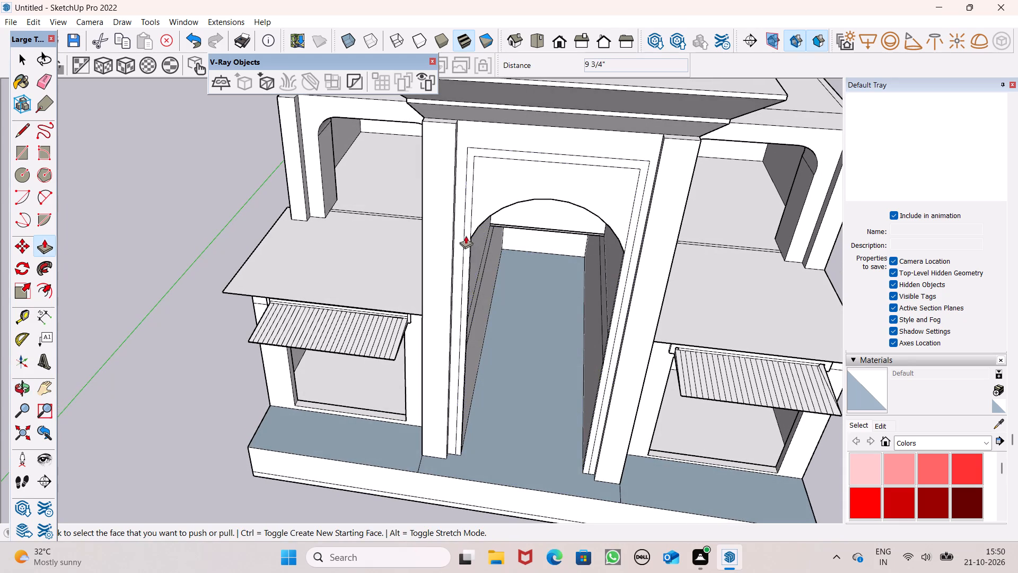
scroll(466, 233, "up", 3)
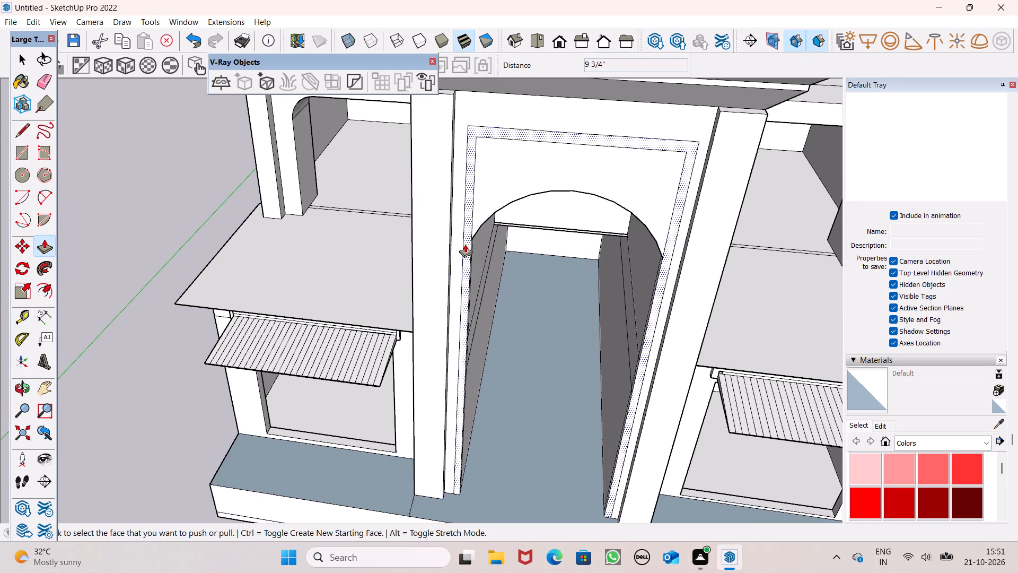
left_click_drag(467, 253, 467, 259)
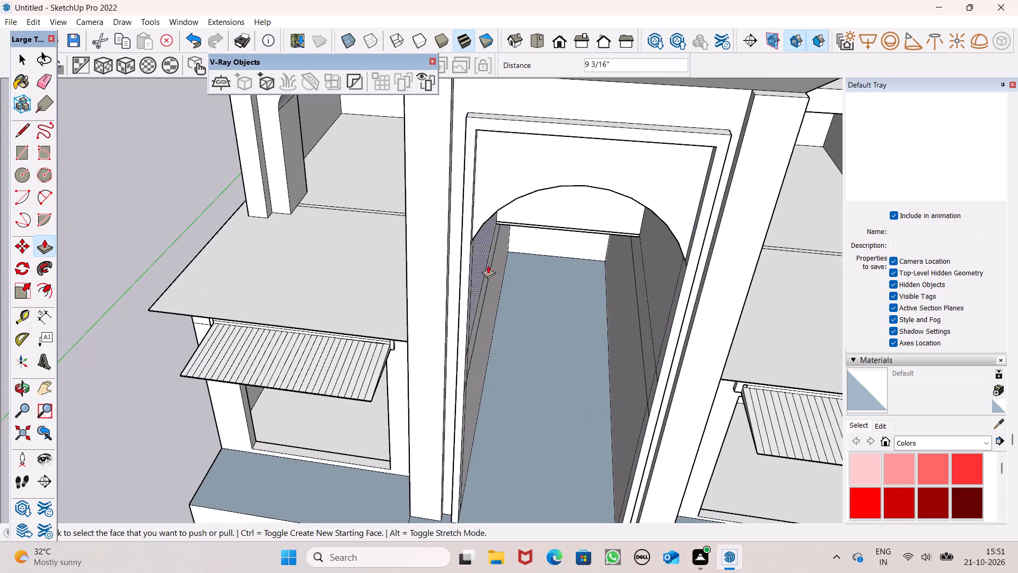
Examine the central passage and the whole building from the front, both sides and above.
middle_click_drag(590, 284, 581, 229)
scroll(489, 233, "down", 3)
middle_click_drag(543, 268, 495, 280)
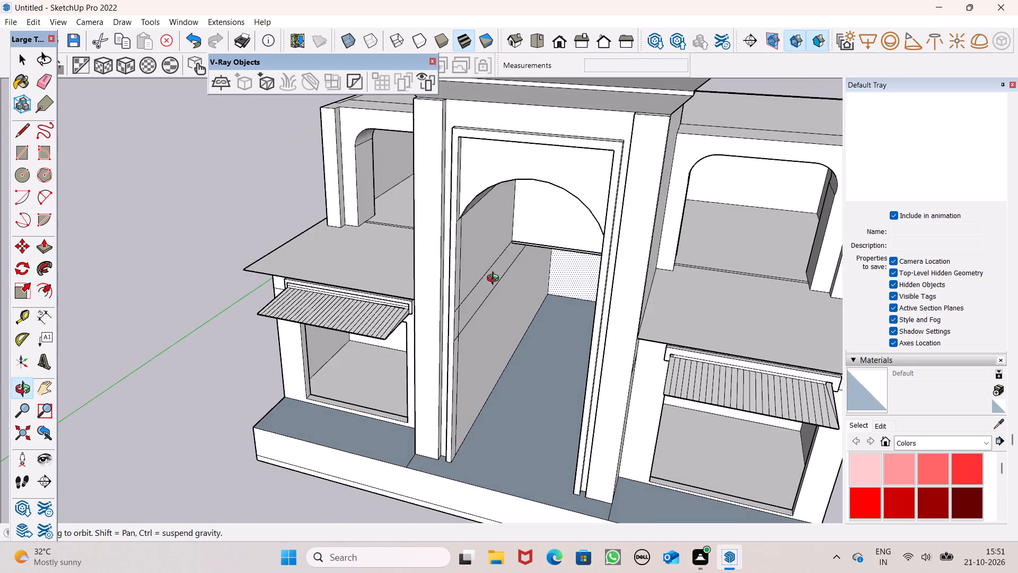
middle_click_drag(495, 280, 565, 245)
scroll(566, 240, "down", 3)
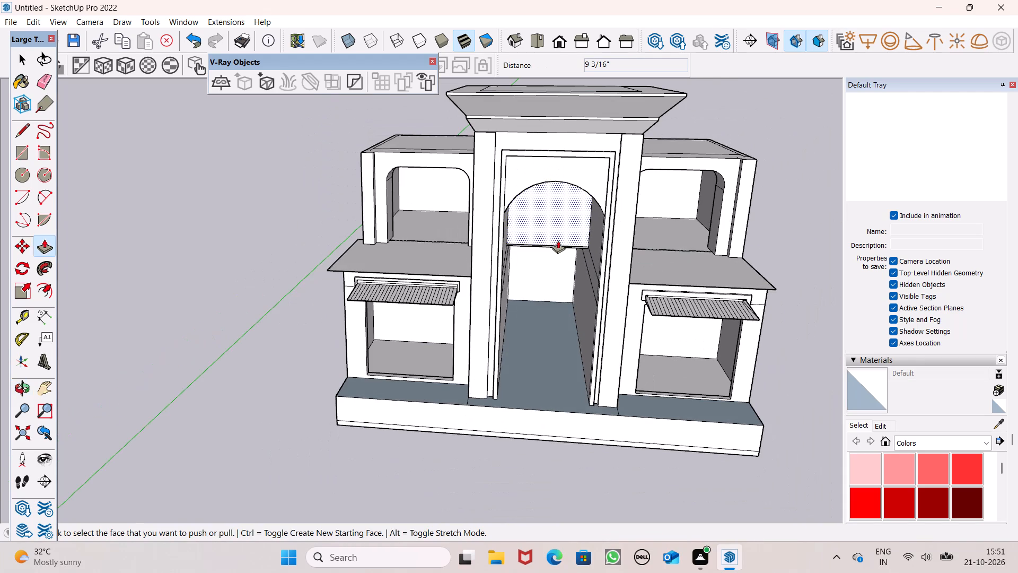
scroll(524, 235, "down", 2)
key("space")
scroll(500, 242, "down", 3)
middle_click_drag(515, 277, 513, 277)
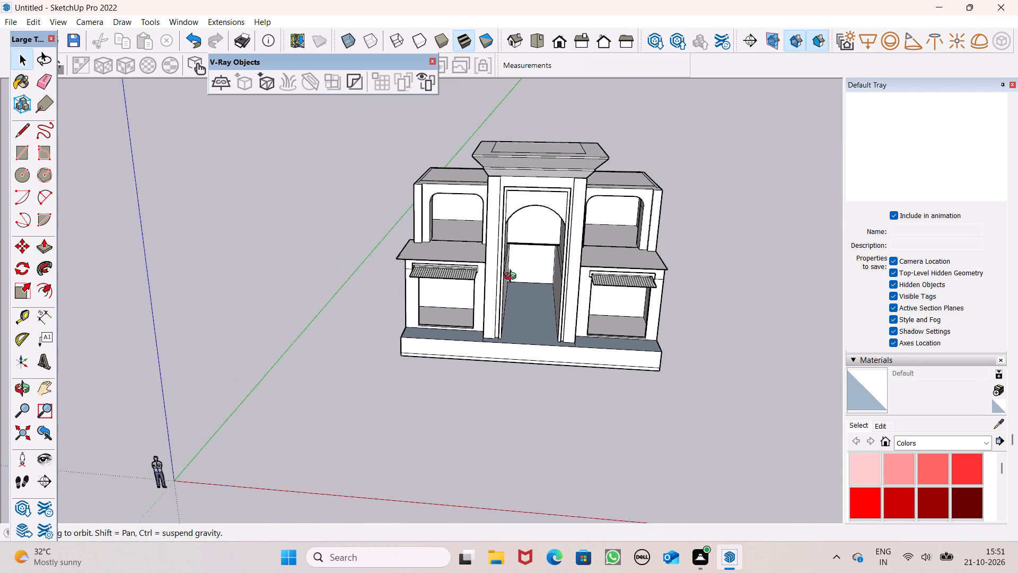
middle_click_drag(513, 277, 547, 265)
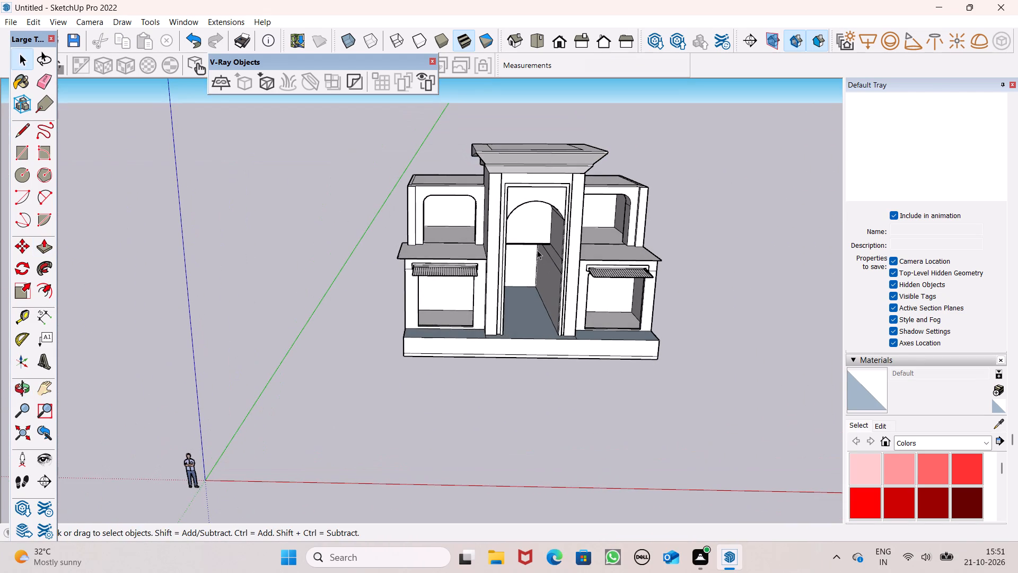
scroll(537, 250, "down", 4)
middle_click_drag(534, 255, 79, 338)
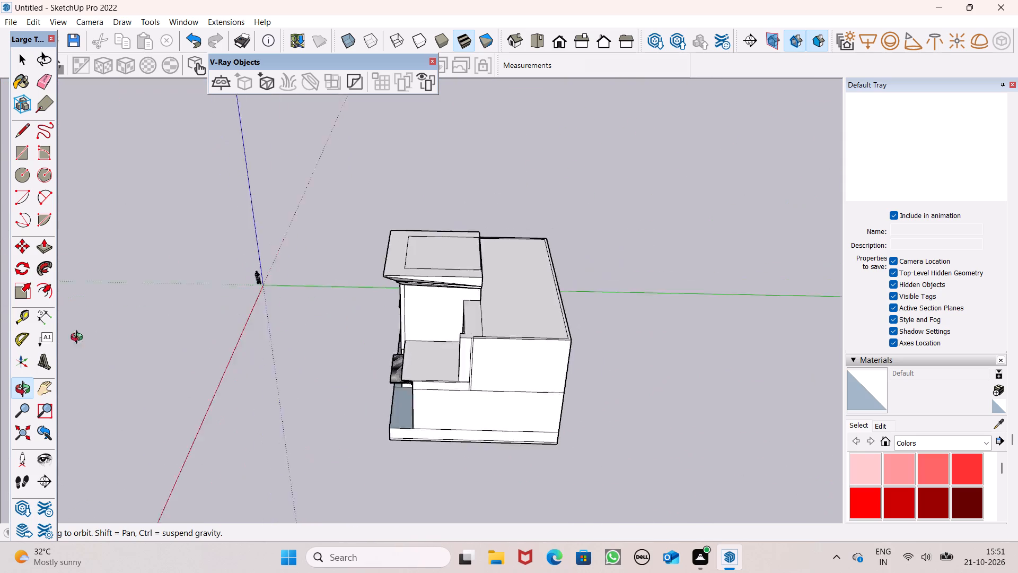
middle_click_drag(79, 338, 7, 332)
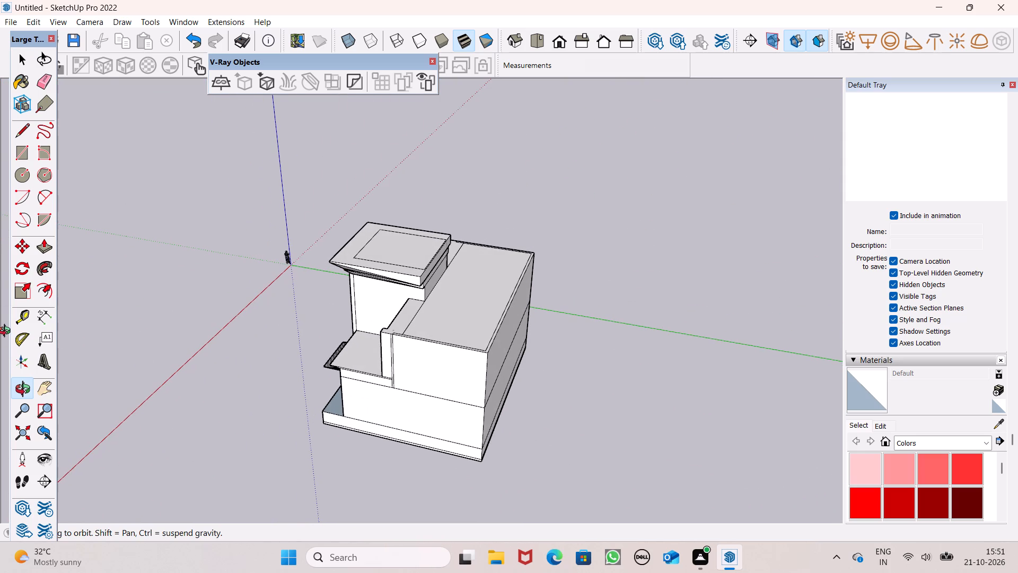
middle_click_drag(7, 332, 308, 314)
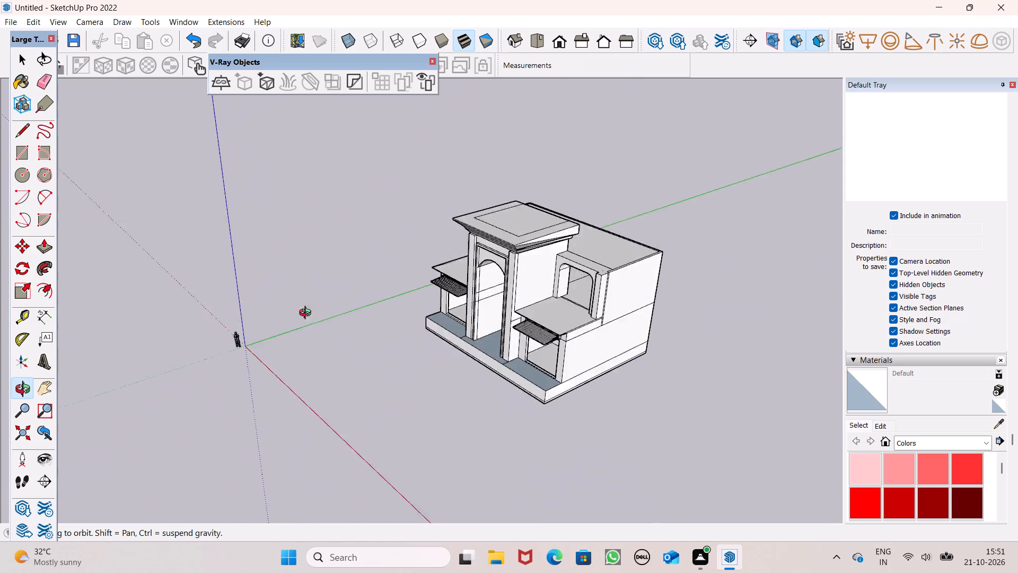
middle_click_drag(308, 314, 971, 291)
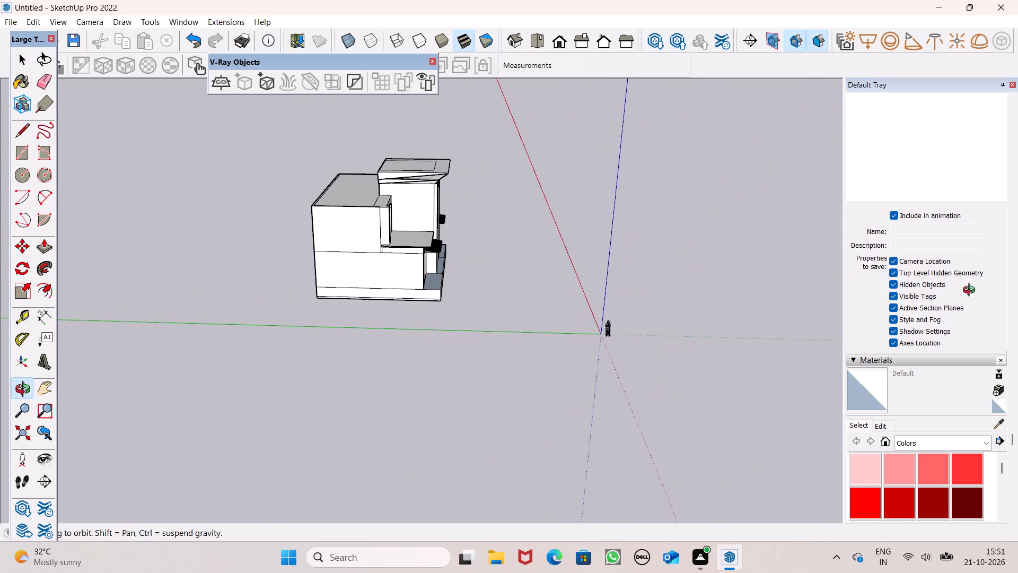
middle_click_drag(971, 291, 972, 291)
scroll(260, 154, "up", 7)
middle_click_drag(416, 218, 122, 284)
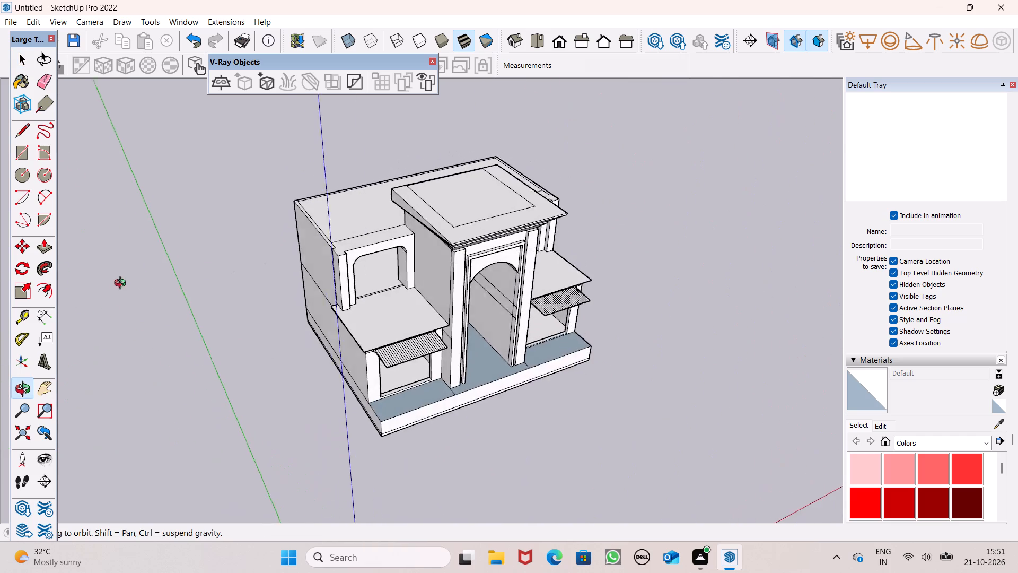
middle_click_drag(122, 284, 120, 284)
Extend the left block's roof seam 9" to the outer wall edge with a line and erase the leftover notch lines beside it.
scroll(120, 284, "up", 6)
scroll(554, 198, "up", 1)
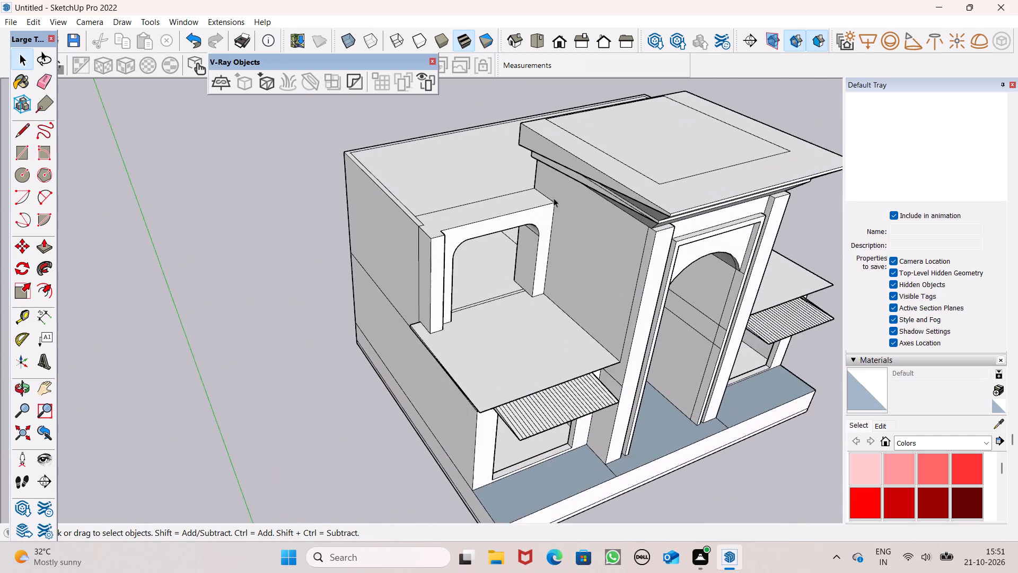
middle_click_drag(524, 215, 476, 301)
scroll(394, 263, "up", 6)
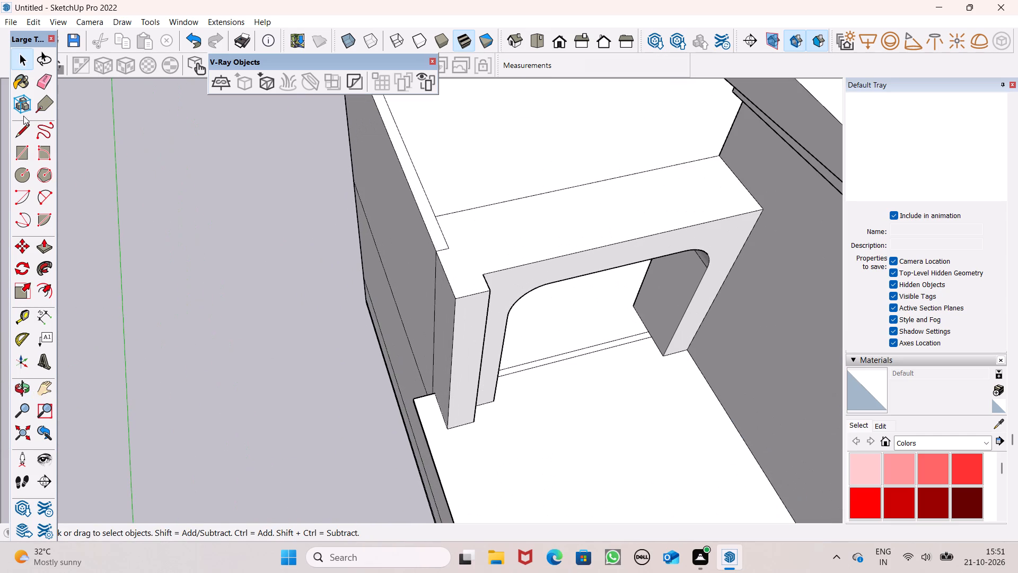
left_click(11, 136)
scroll(432, 198, "up", 5)
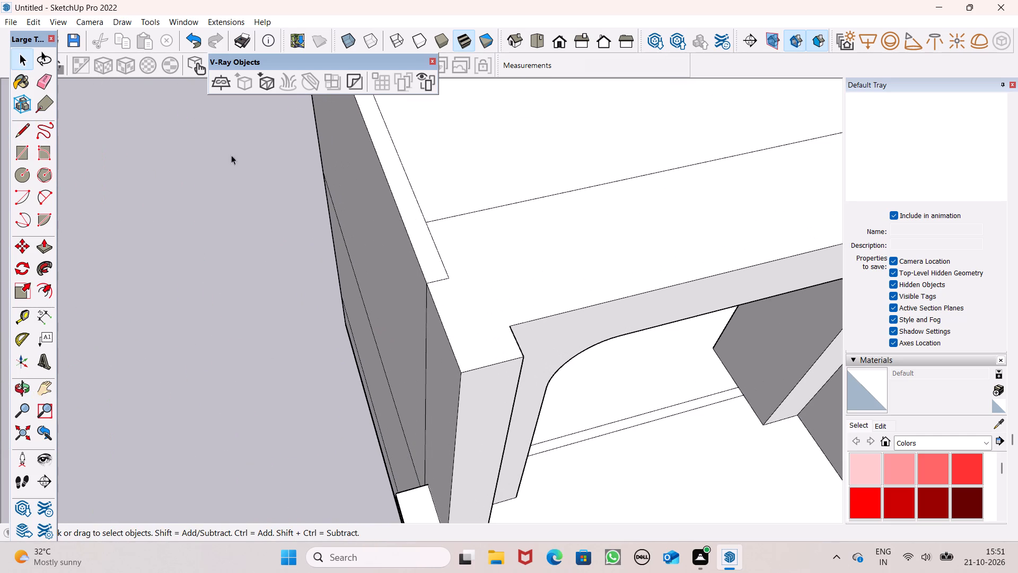
left_click(30, 135)
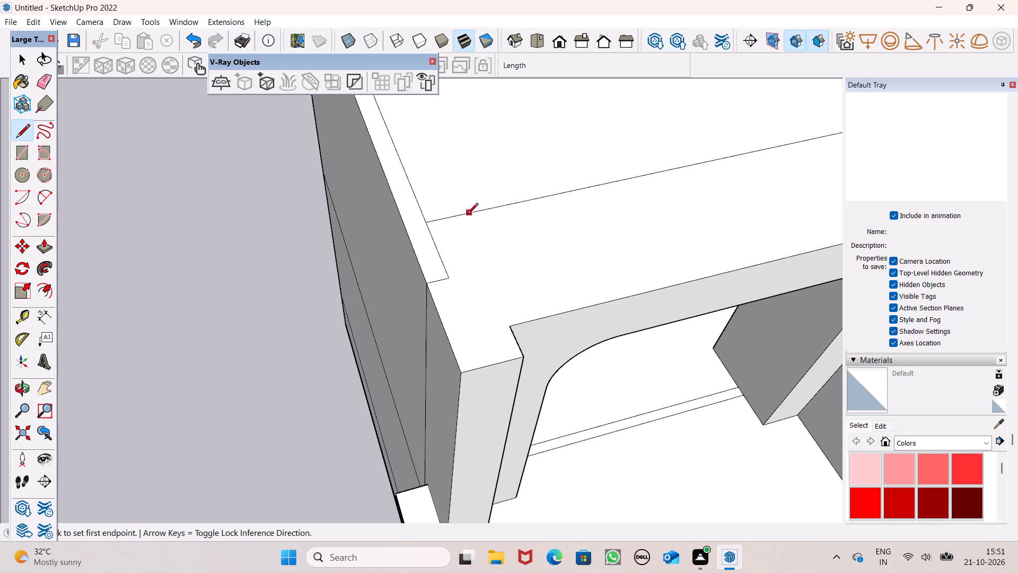
scroll(443, 252, "up", 6)
left_click(420, 197)
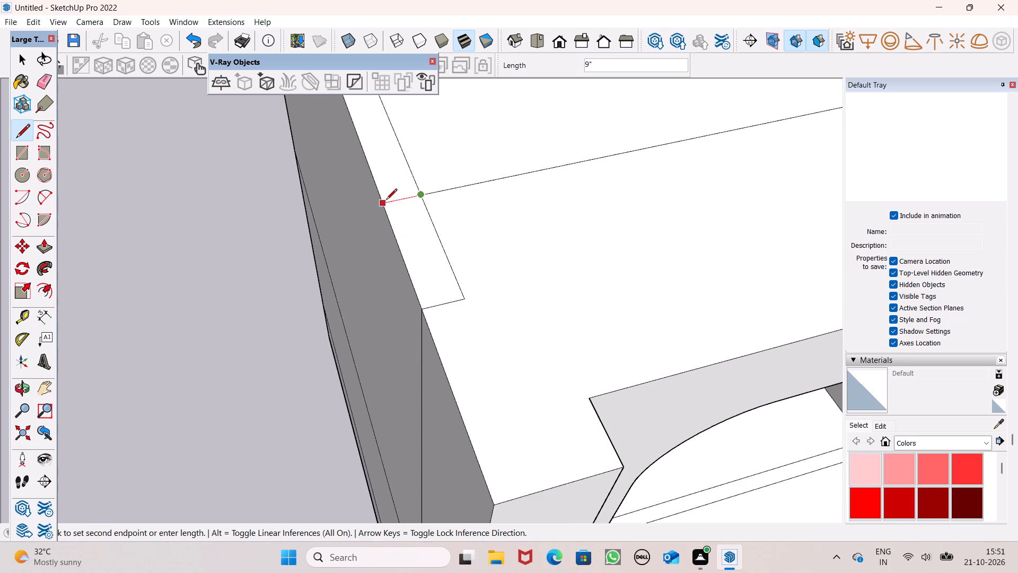
left_click(386, 201)
left_click(55, 83)
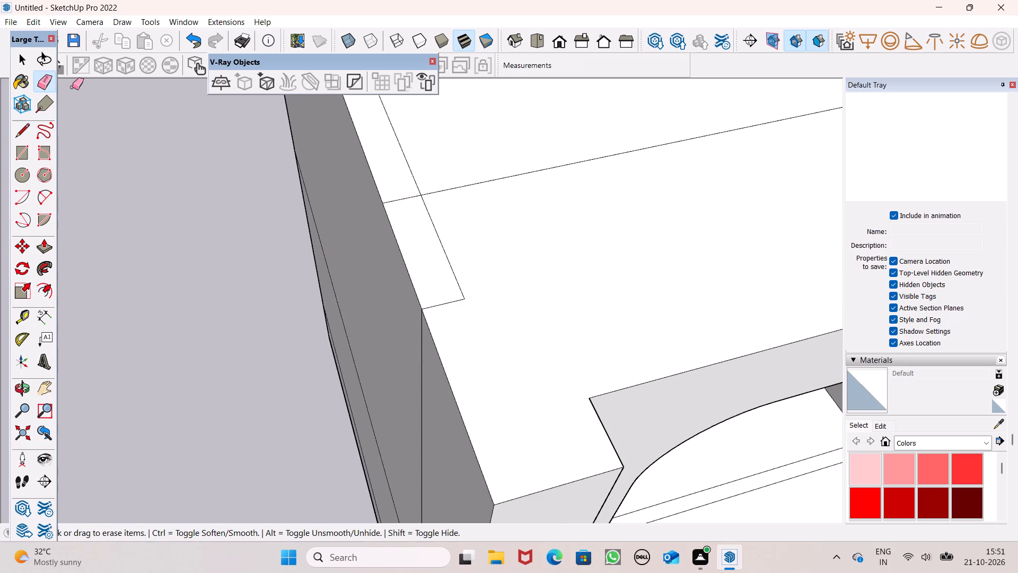
scroll(326, 157, "down", 3)
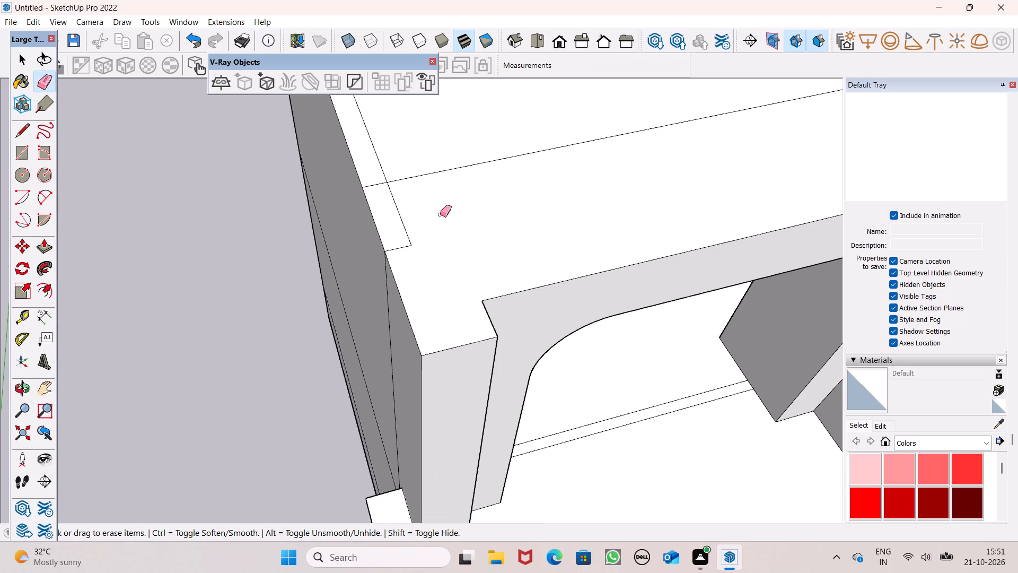
left_click_drag(404, 230, 400, 249)
Extend the right block's roof seam 9" to the outer wall edge with a line and erase the leftover notch lines beside it.
scroll(368, 224, "down", 7)
scroll(187, 204, "down", 3)
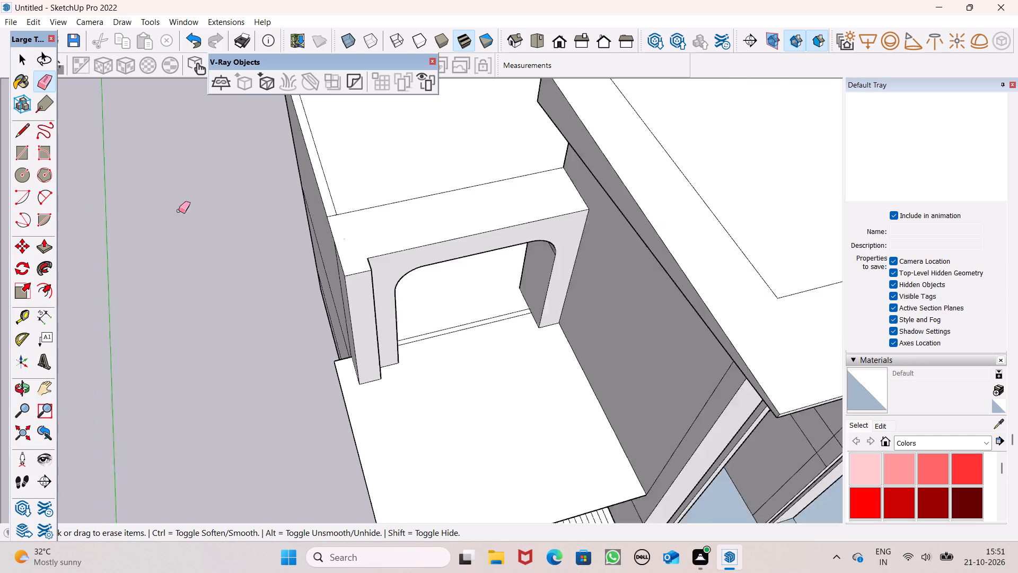
scroll(179, 211, "down", 9)
middle_click_drag(448, 236, 141, 276)
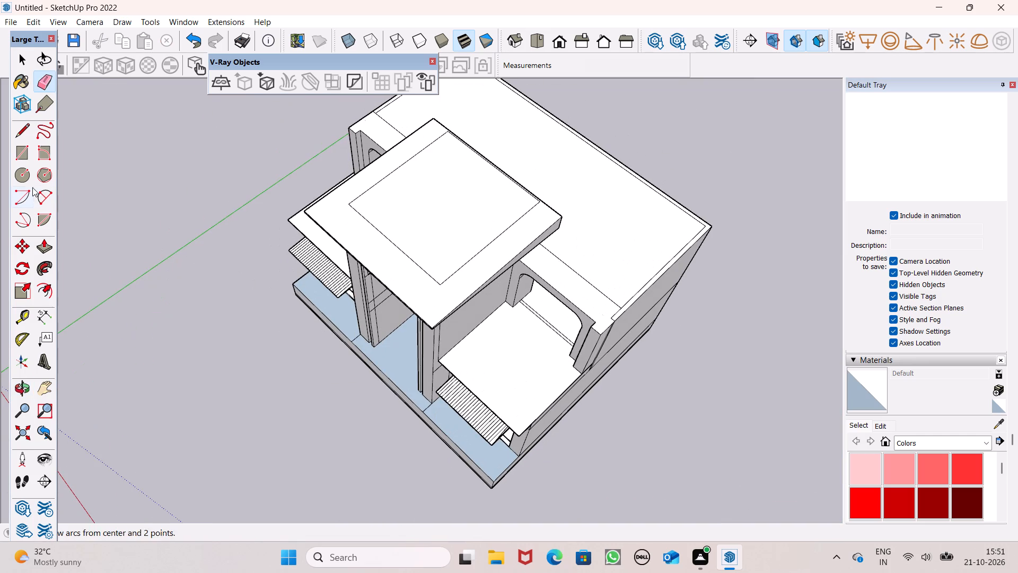
left_click(27, 120)
scroll(596, 296, "up", 4)
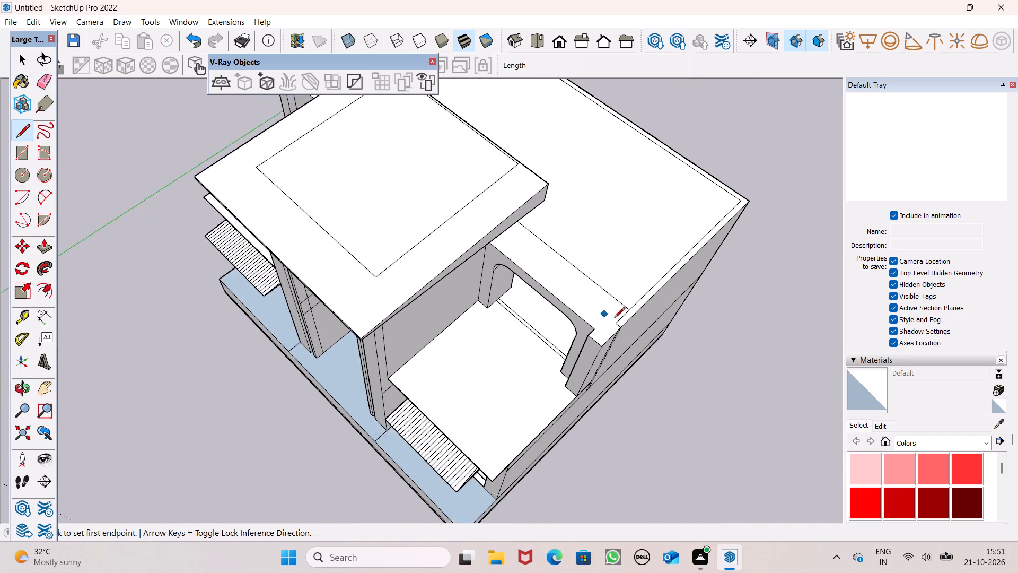
scroll(661, 327, "up", 6)
left_click(593, 286)
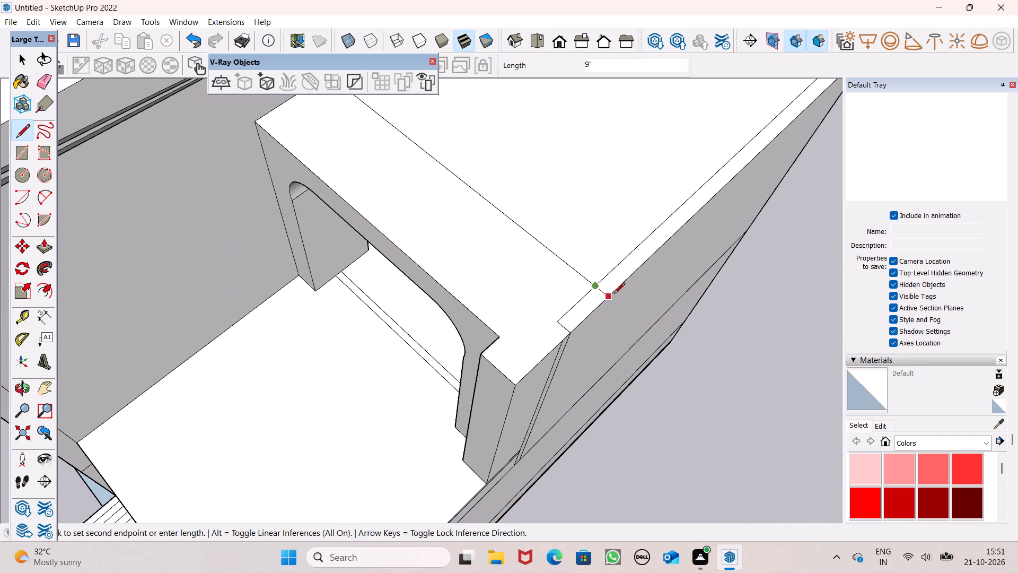
left_click(615, 294)
left_click(47, 86)
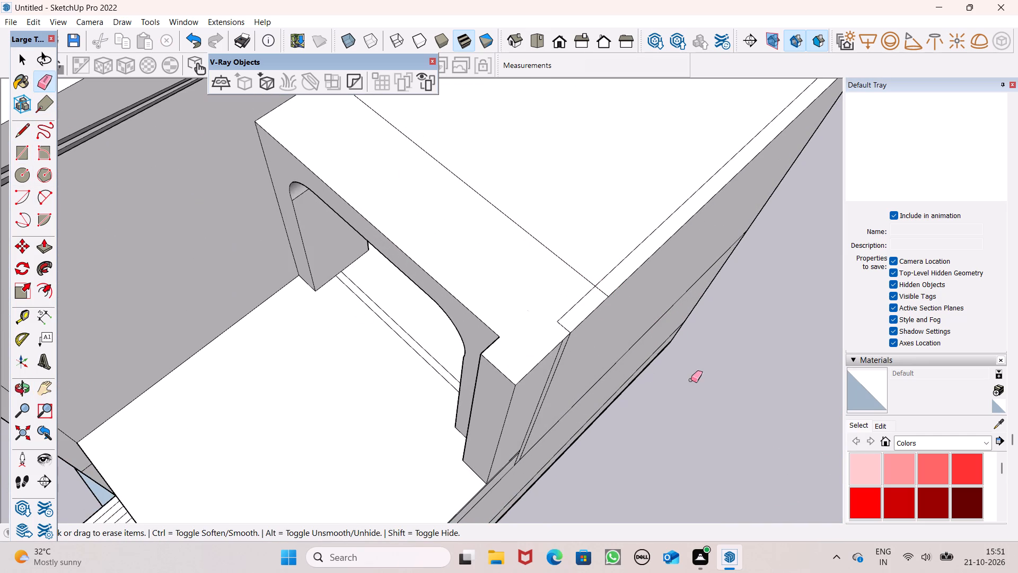
left_click_drag(564, 315, 559, 323)
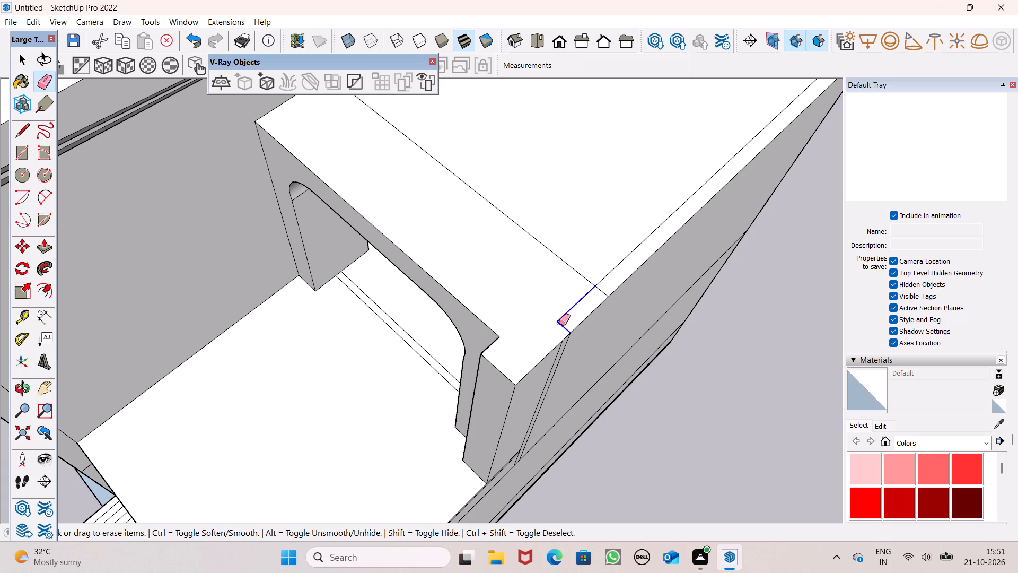
left_click_drag(559, 323, 557, 323)
Examine the front, the central portal and both side walls from the left and right at low angles.
scroll(534, 298, "down", 6)
middle_click_drag(235, 407, 584, 287)
scroll(542, 294, "down", 5)
middle_click_drag(411, 343, 426, 264)
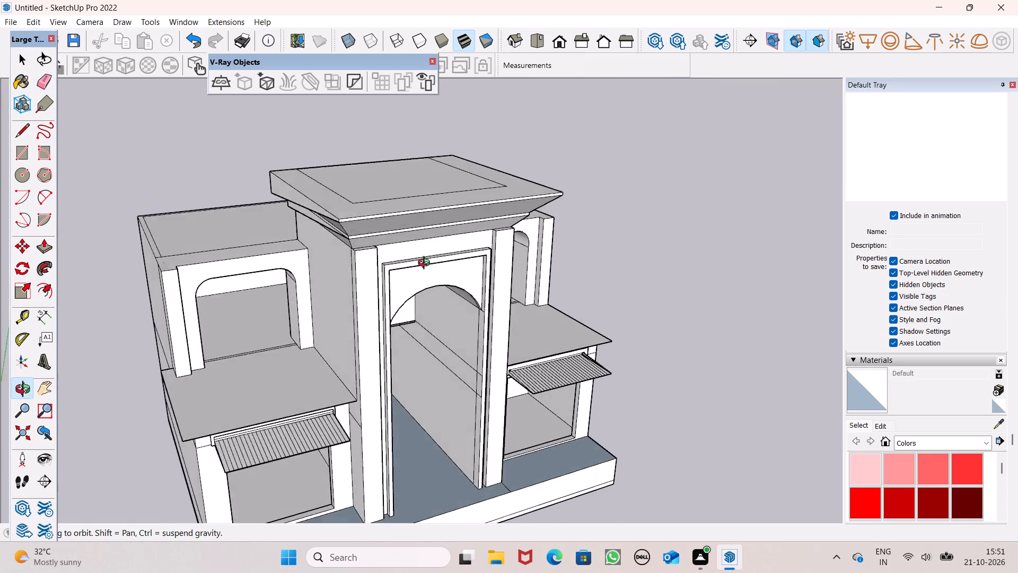
middle_click_drag(426, 264, 429, 251)
scroll(429, 251, "up", 1)
scroll(344, 258, "down", 4)
middle_click_drag(324, 292, 385, 251)
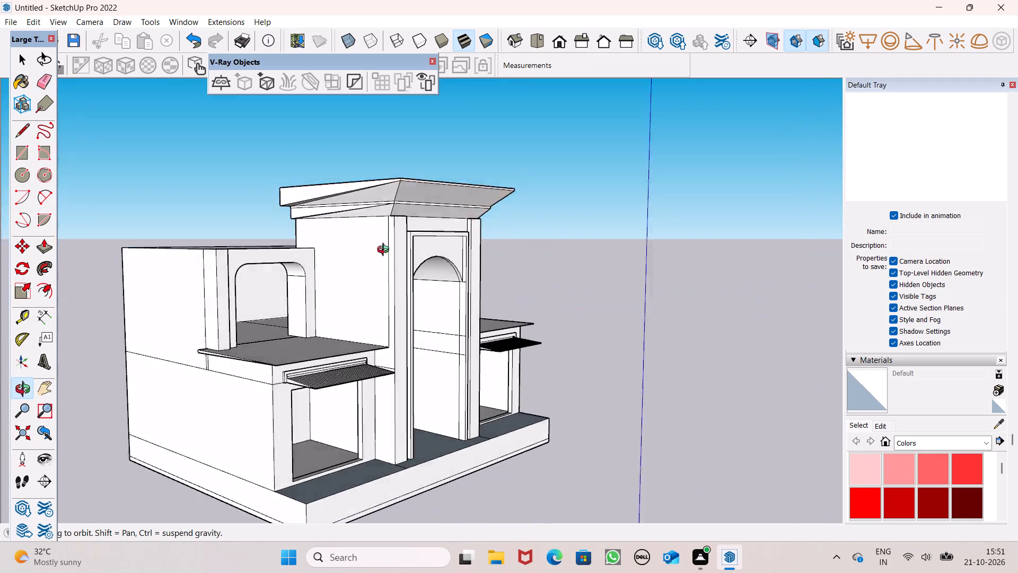
middle_click_drag(385, 251, 1, 279)
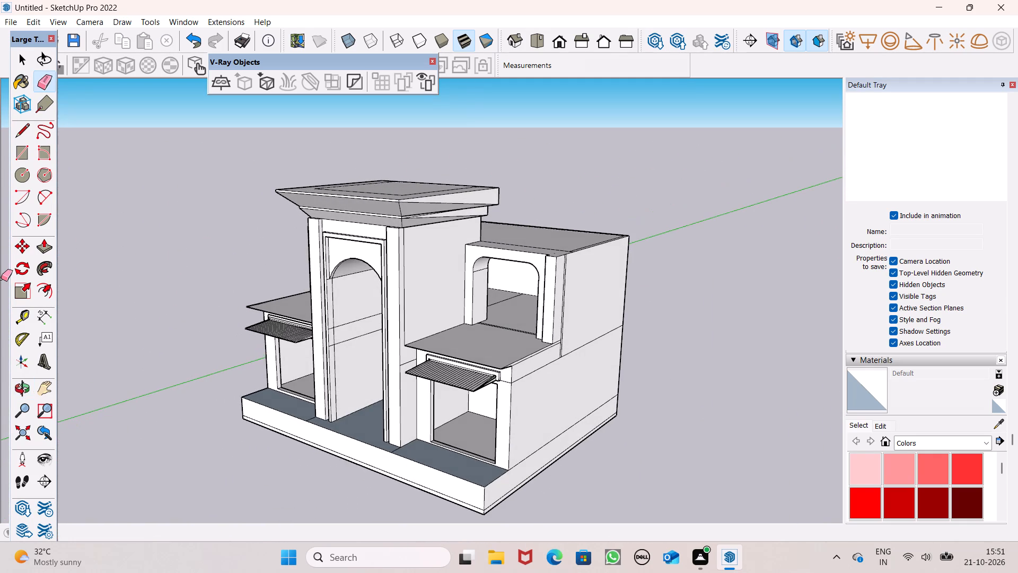
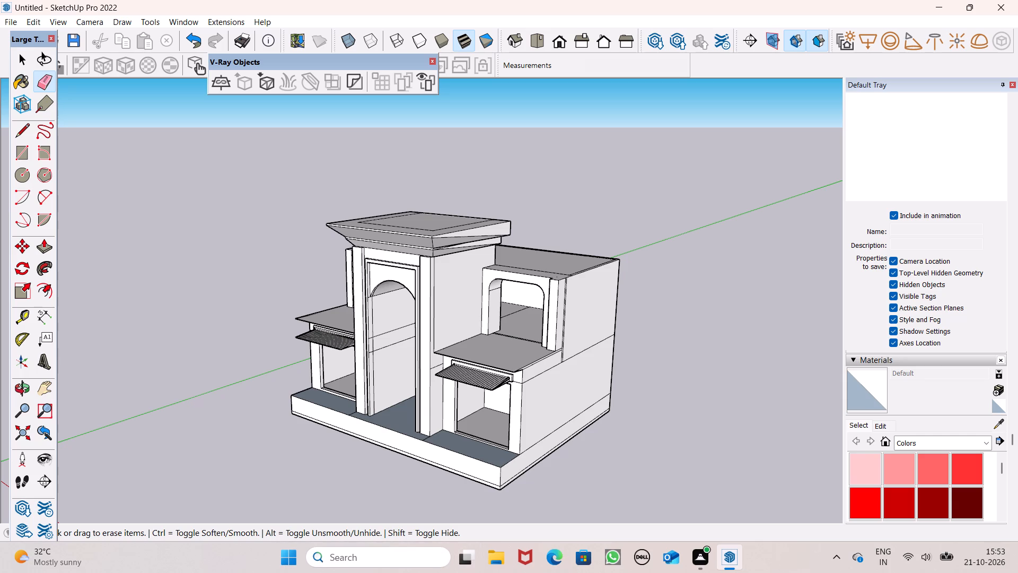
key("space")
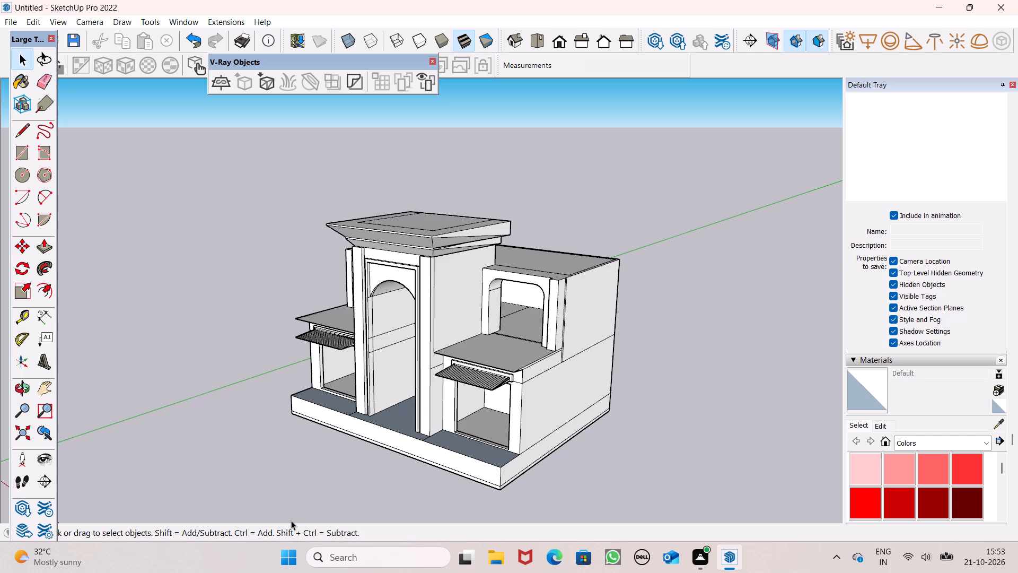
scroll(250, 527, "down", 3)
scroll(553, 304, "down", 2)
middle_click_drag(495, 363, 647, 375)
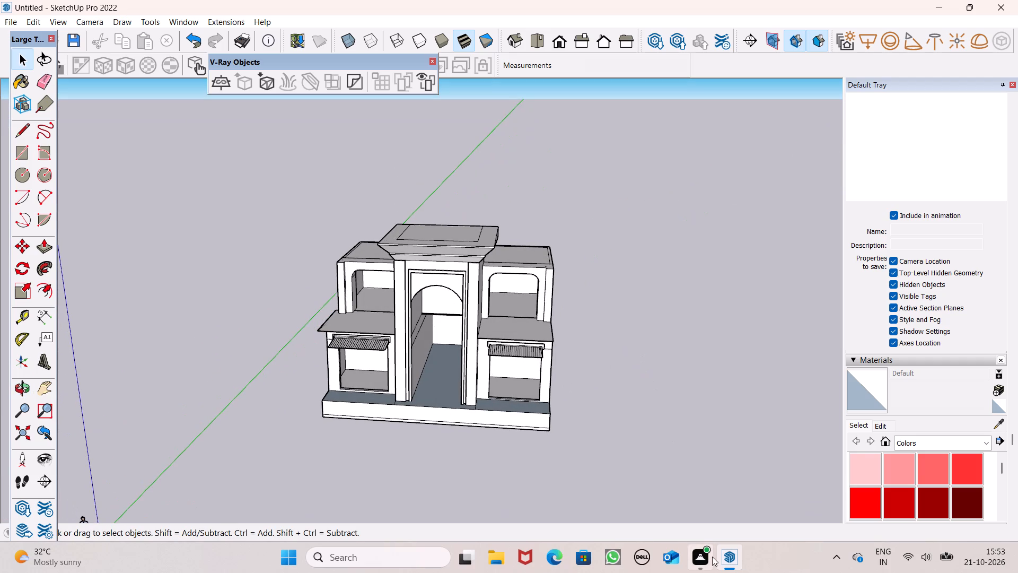
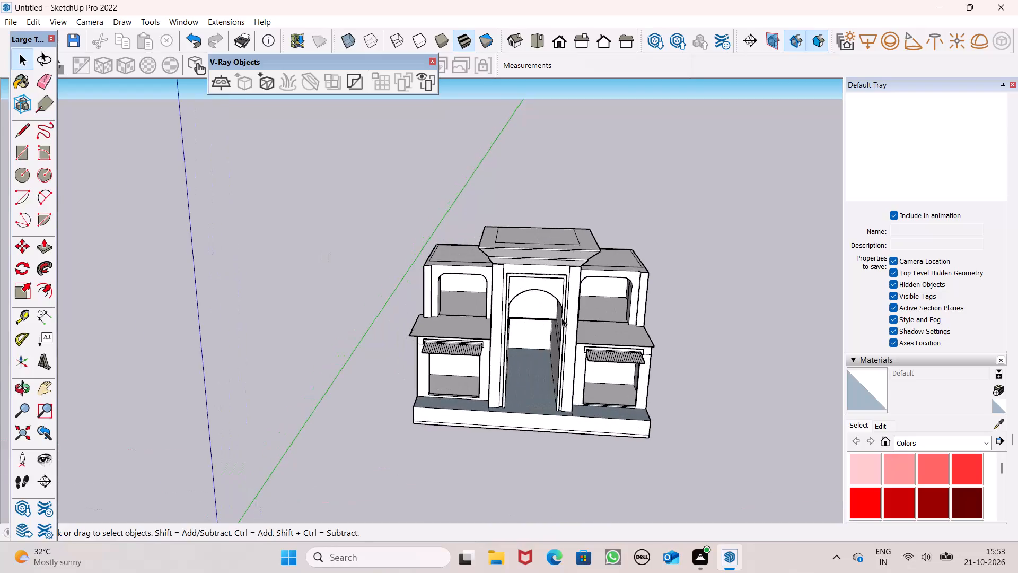
Draw a line about 1' 11 1/2" long across the top of the left upper arch frame, from the pillar's inner corner to the outer edge.
scroll(561, 318, "up", 1)
middle_click_drag(561, 318, 784, 286)
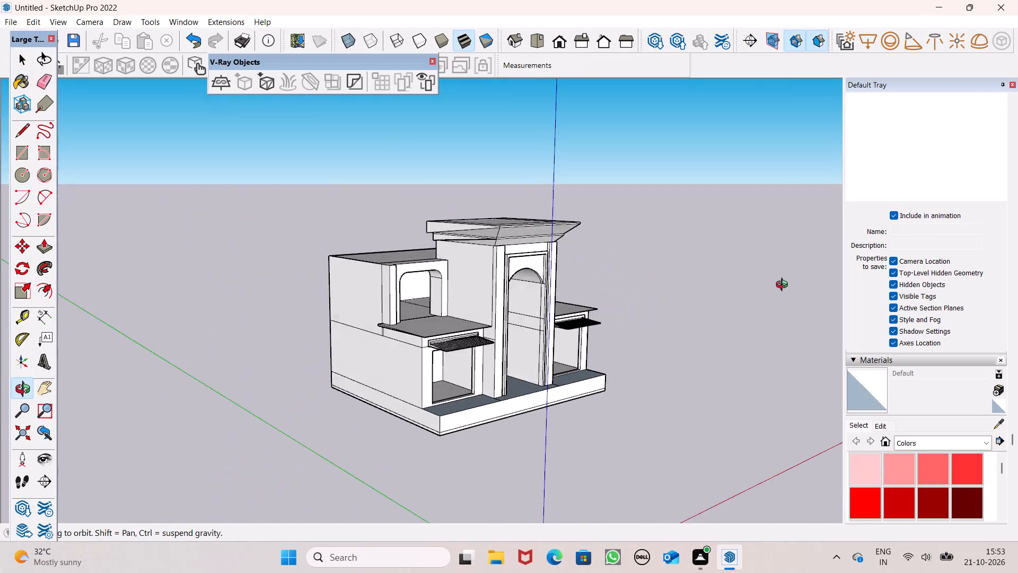
middle_click_drag(784, 286, 717, 291)
scroll(284, 244, "up", 5)
middle_click_drag(512, 288, 536, 414)
scroll(515, 322, "up", 1)
scroll(345, 288, "up", 3)
scroll(411, 237, "down", 4)
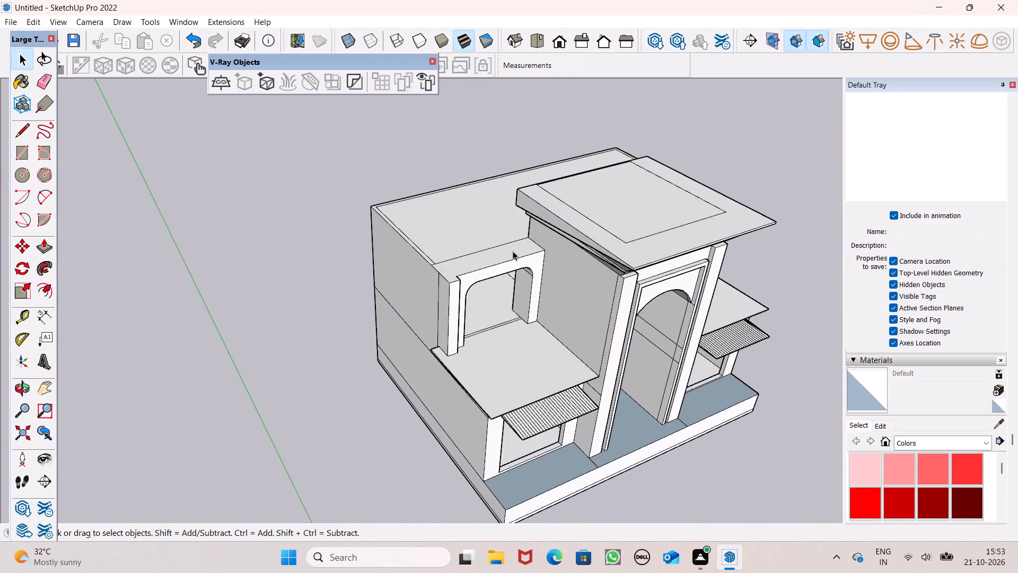
middle_click_drag(513, 251, 504, 280)
scroll(458, 266, "up", 2)
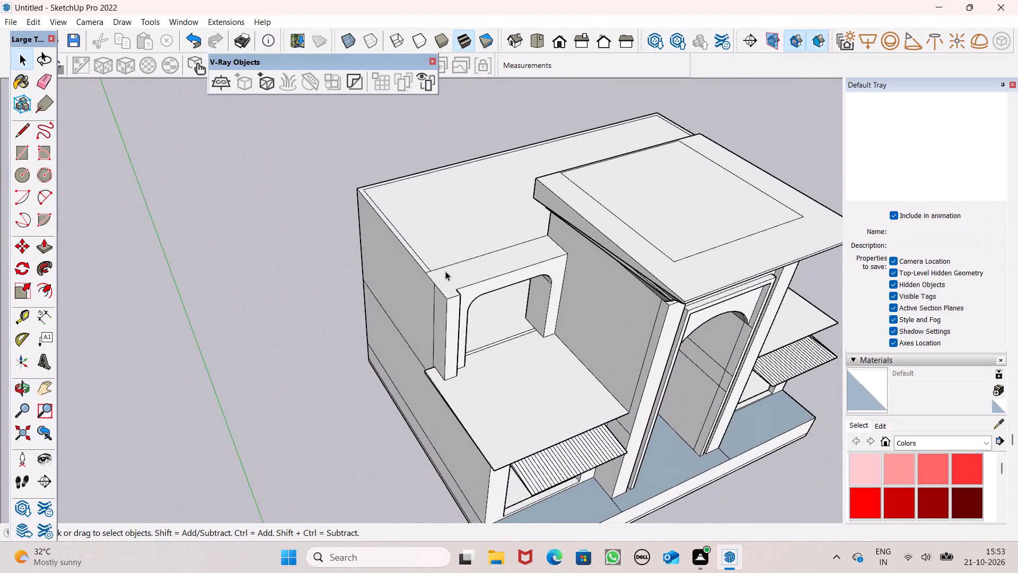
scroll(445, 271, "up", 1)
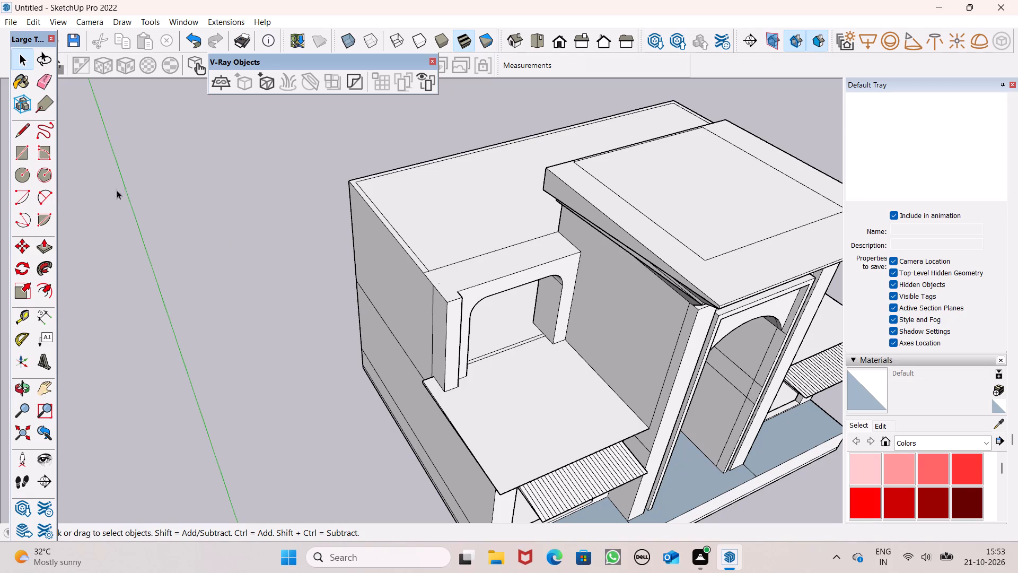
left_click(20, 133)
scroll(501, 261, "down", 1)
scroll(512, 271, "up", 1)
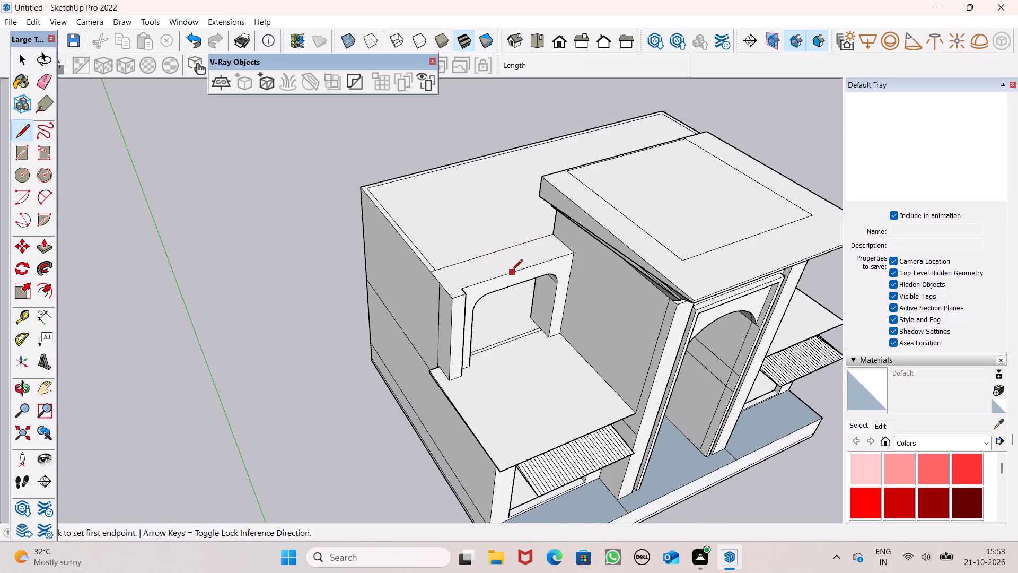
scroll(512, 271, "down", 2)
scroll(551, 251, "down", 2)
middle_click_drag(620, 307, 651, 414)
scroll(648, 405, "up", 1)
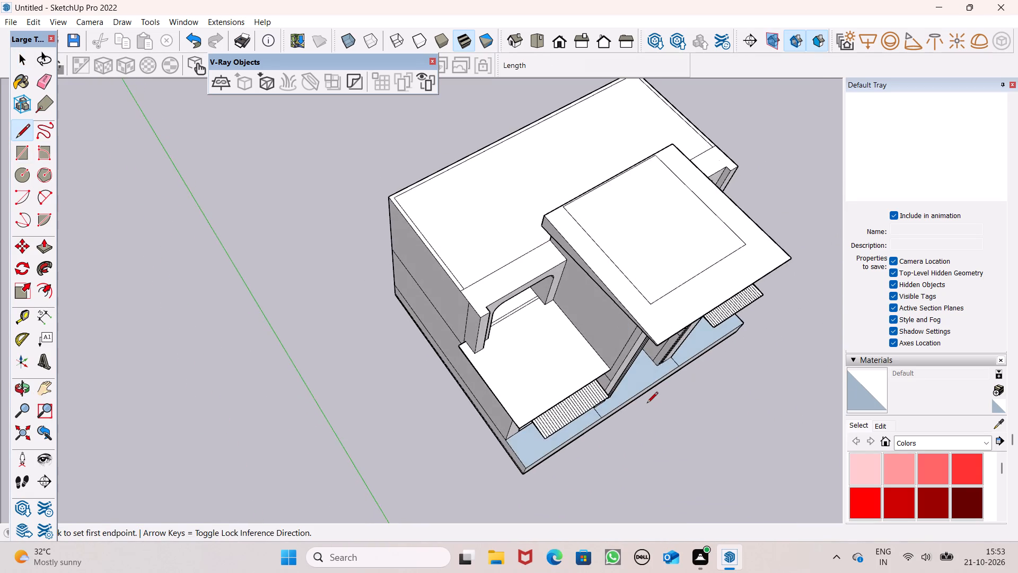
scroll(647, 404, "up", 4)
scroll(380, 265, "up", 5)
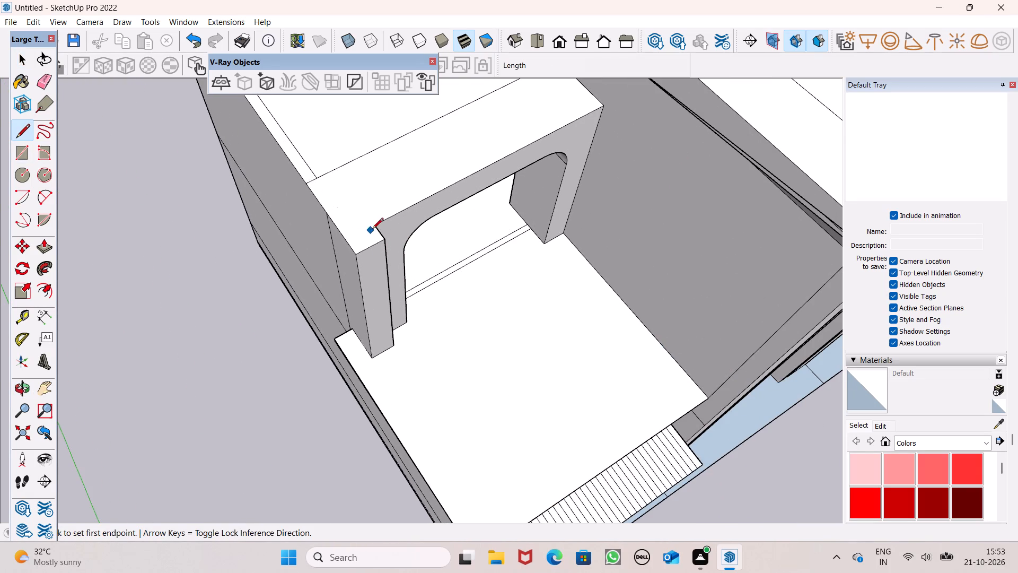
left_click(373, 229)
left_click(344, 239)
Draw the matching line across the top of the right upper arch frame, from the pillar's inner corner to the outer edge.
scroll(240, 233, "down", 10)
middle_click_drag(463, 274, 94, 238)
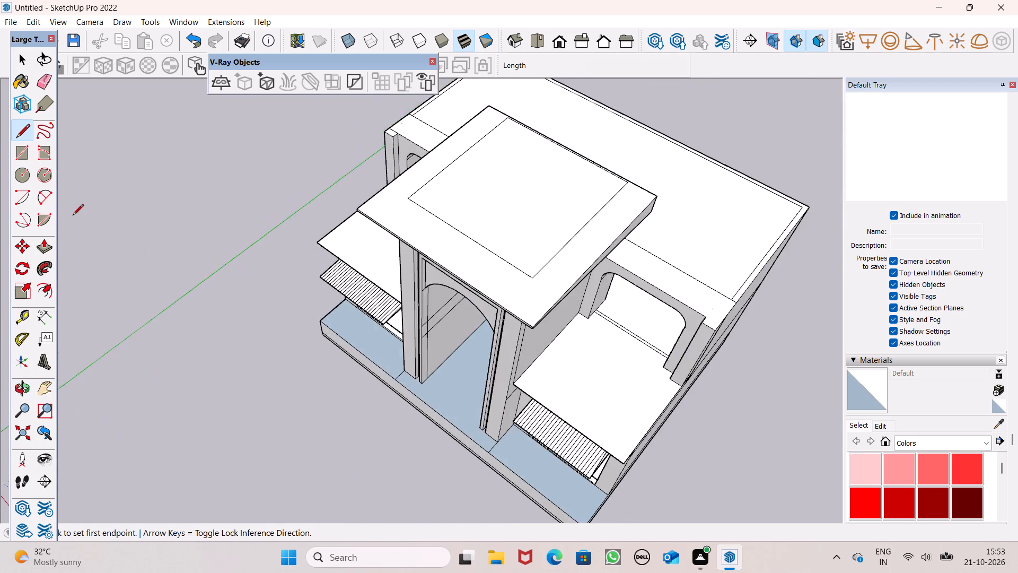
scroll(73, 216, "down", 4)
scroll(596, 338, "up", 6)
scroll(492, 273, "up", 5)
scroll(458, 244, "up", 6)
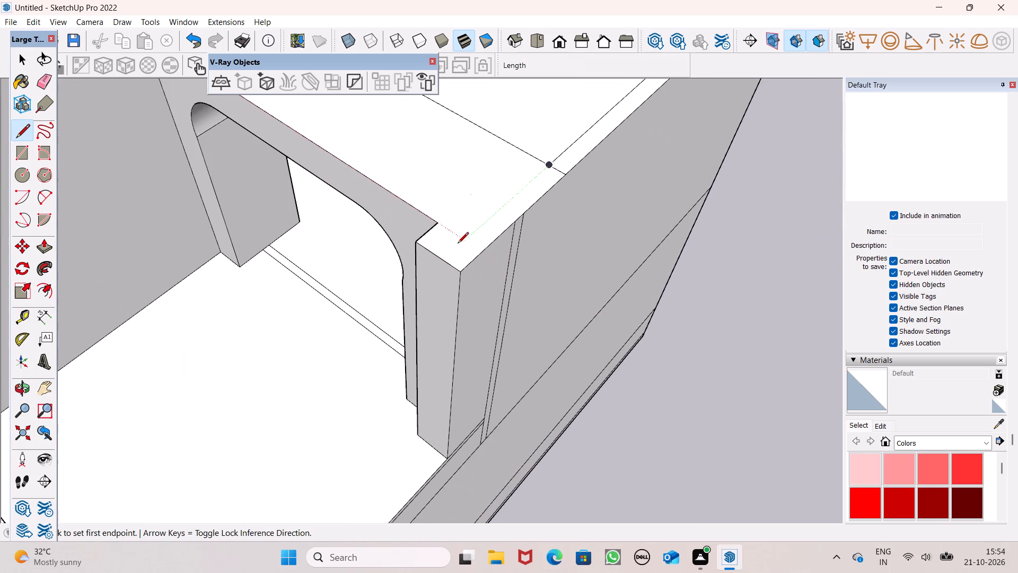
left_click(435, 223)
left_click(485, 248)
scroll(579, 293, "down", 6)
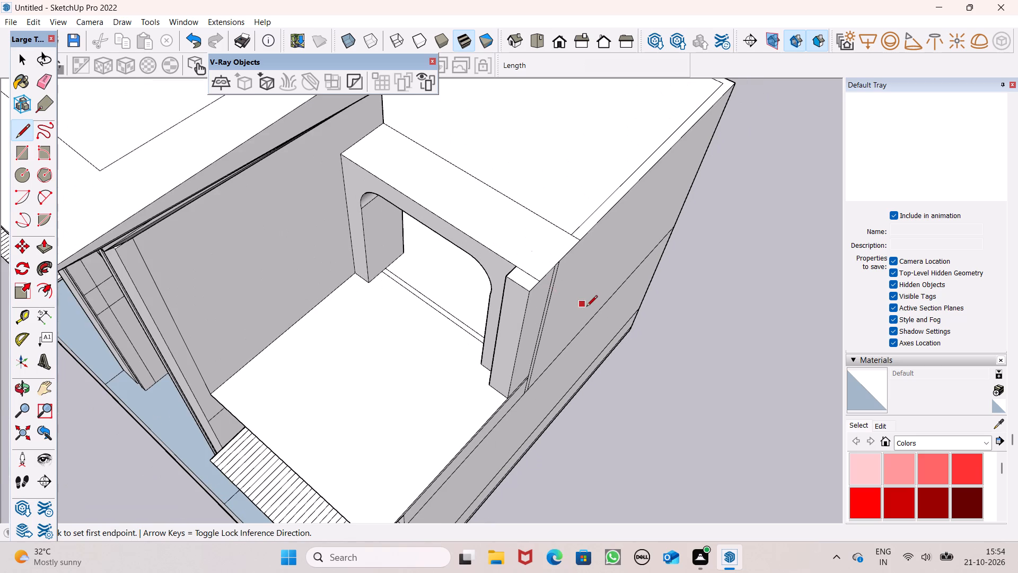
key("space")
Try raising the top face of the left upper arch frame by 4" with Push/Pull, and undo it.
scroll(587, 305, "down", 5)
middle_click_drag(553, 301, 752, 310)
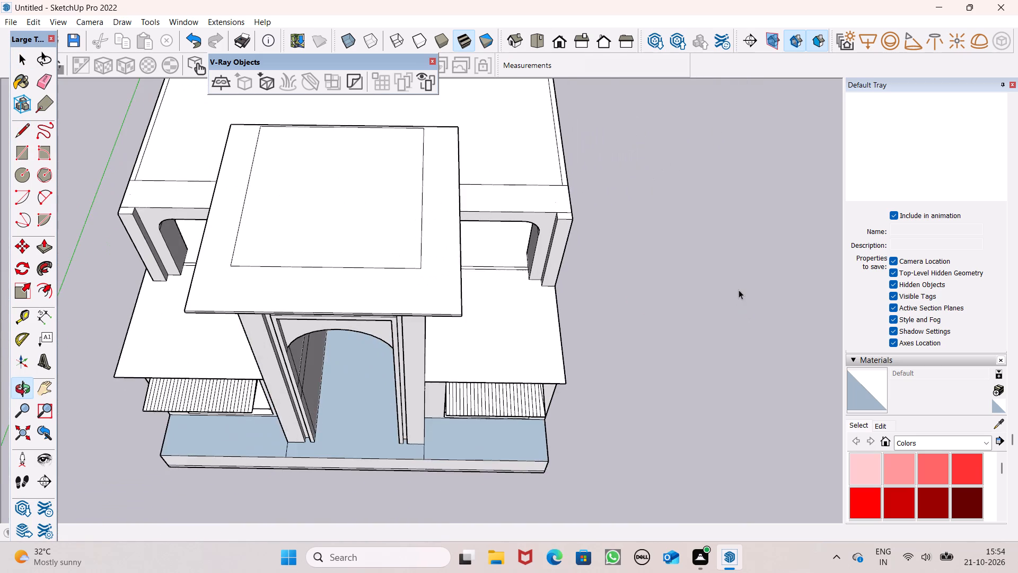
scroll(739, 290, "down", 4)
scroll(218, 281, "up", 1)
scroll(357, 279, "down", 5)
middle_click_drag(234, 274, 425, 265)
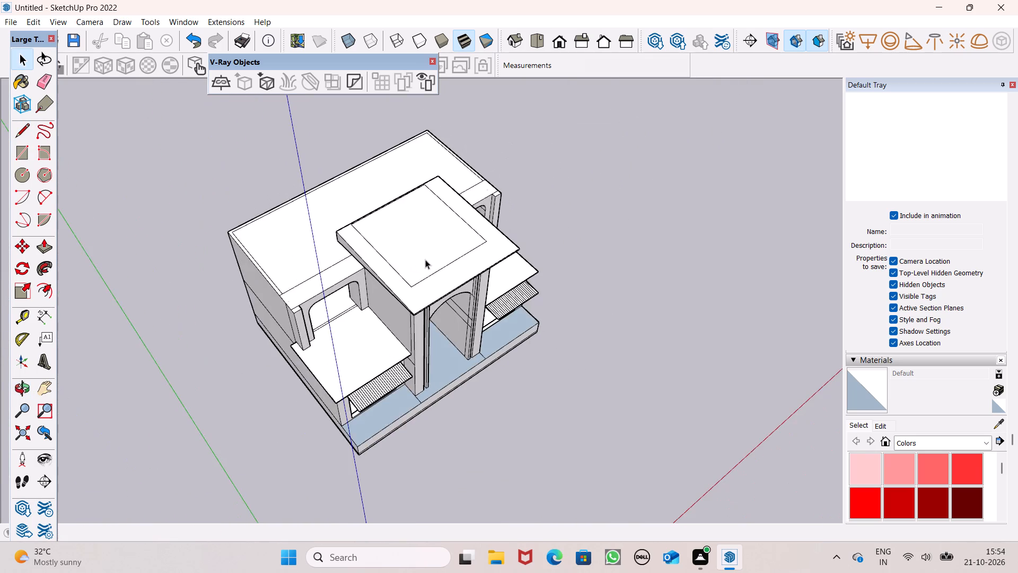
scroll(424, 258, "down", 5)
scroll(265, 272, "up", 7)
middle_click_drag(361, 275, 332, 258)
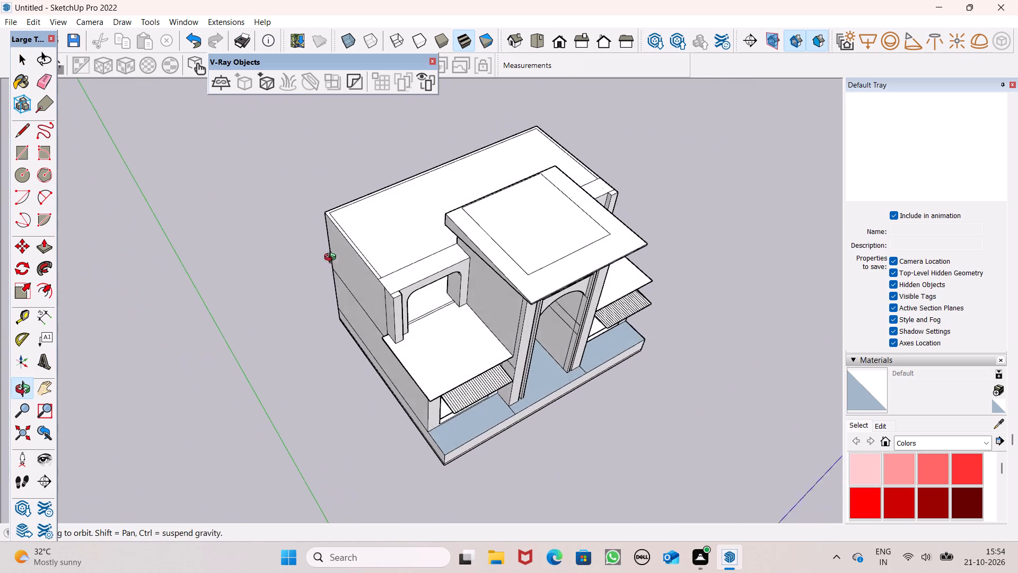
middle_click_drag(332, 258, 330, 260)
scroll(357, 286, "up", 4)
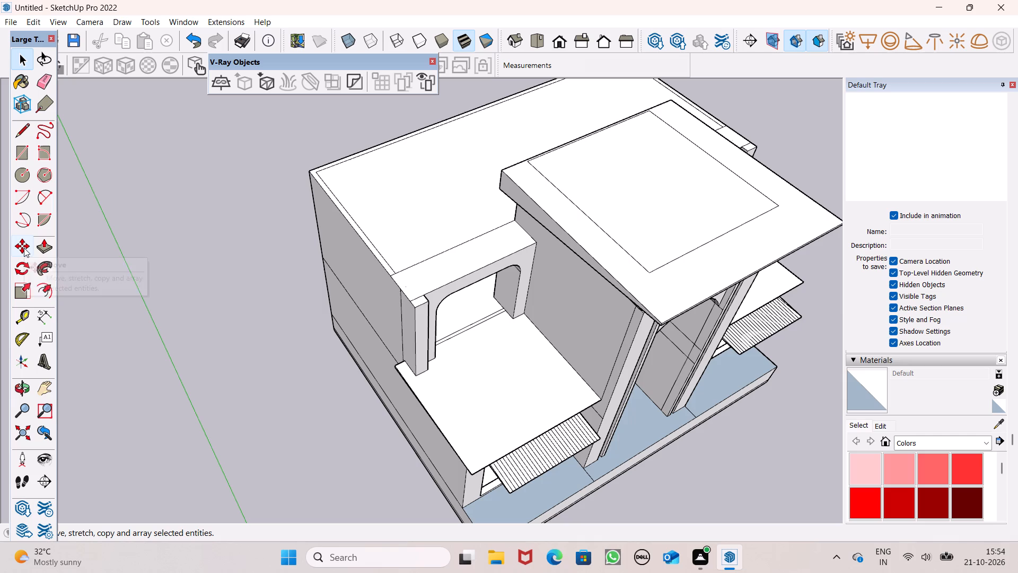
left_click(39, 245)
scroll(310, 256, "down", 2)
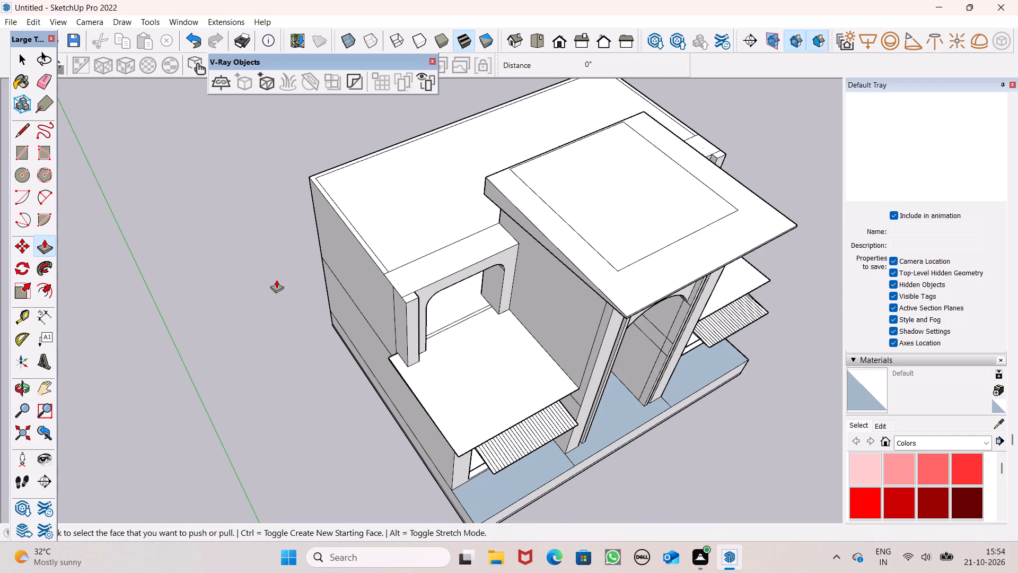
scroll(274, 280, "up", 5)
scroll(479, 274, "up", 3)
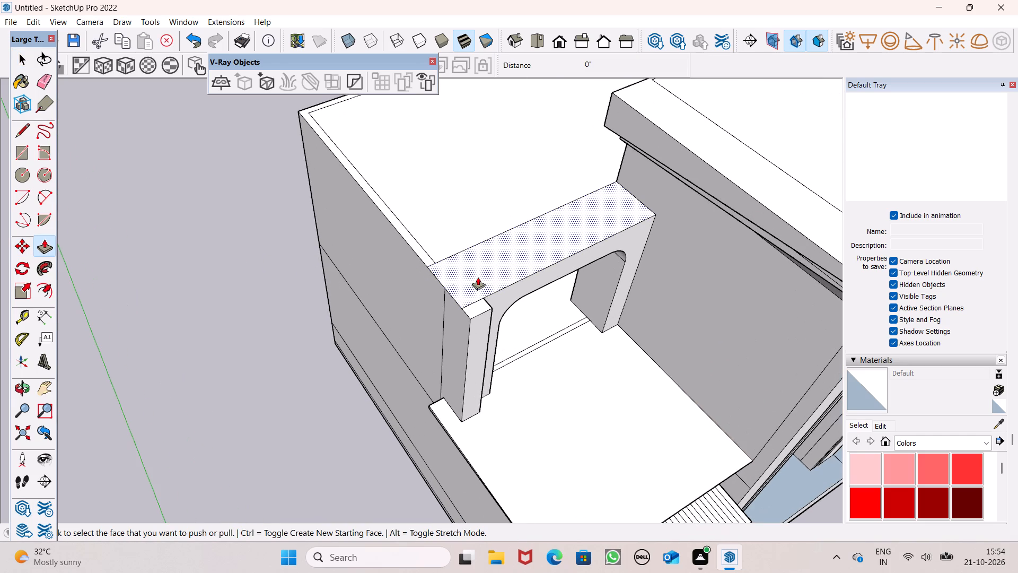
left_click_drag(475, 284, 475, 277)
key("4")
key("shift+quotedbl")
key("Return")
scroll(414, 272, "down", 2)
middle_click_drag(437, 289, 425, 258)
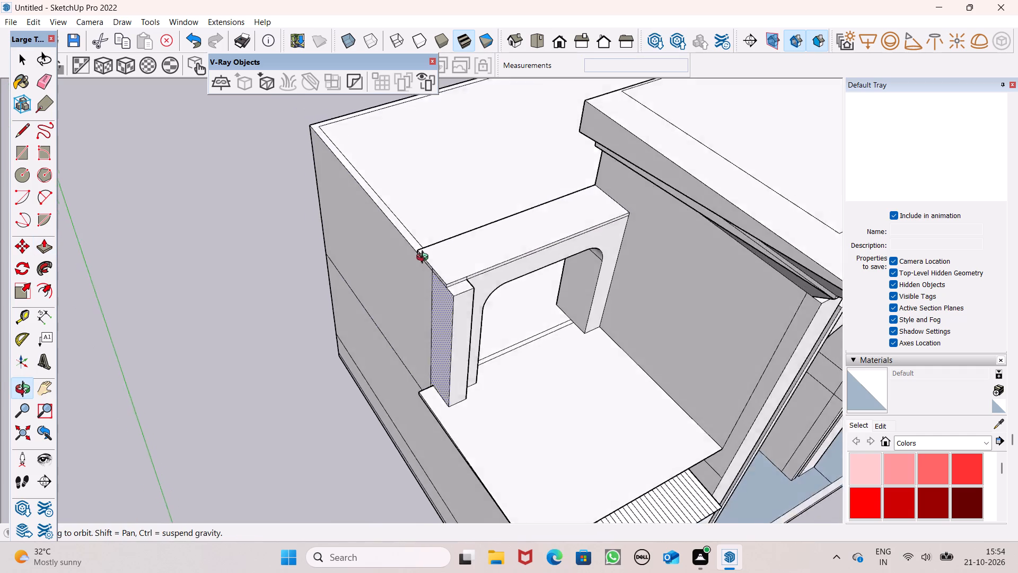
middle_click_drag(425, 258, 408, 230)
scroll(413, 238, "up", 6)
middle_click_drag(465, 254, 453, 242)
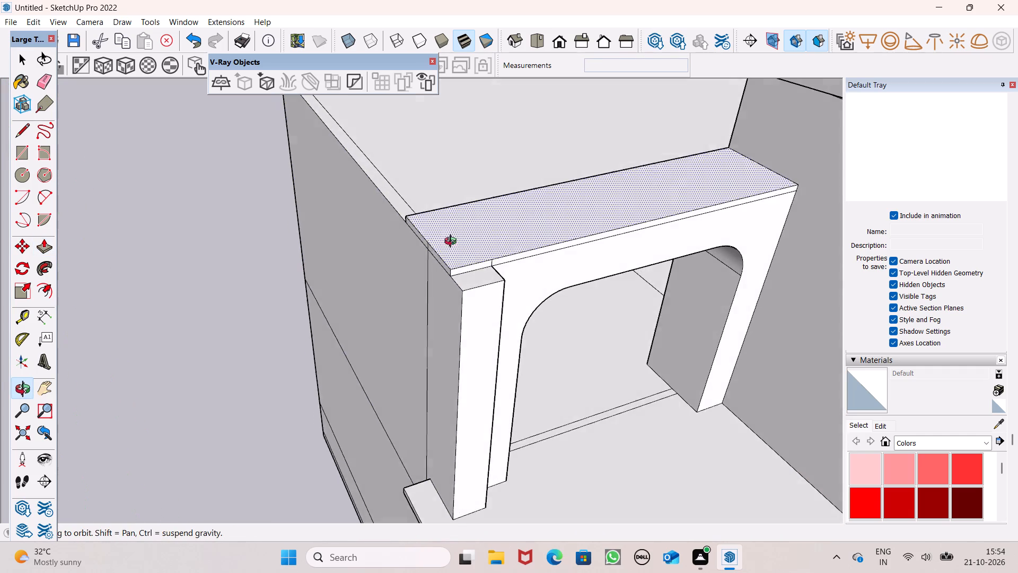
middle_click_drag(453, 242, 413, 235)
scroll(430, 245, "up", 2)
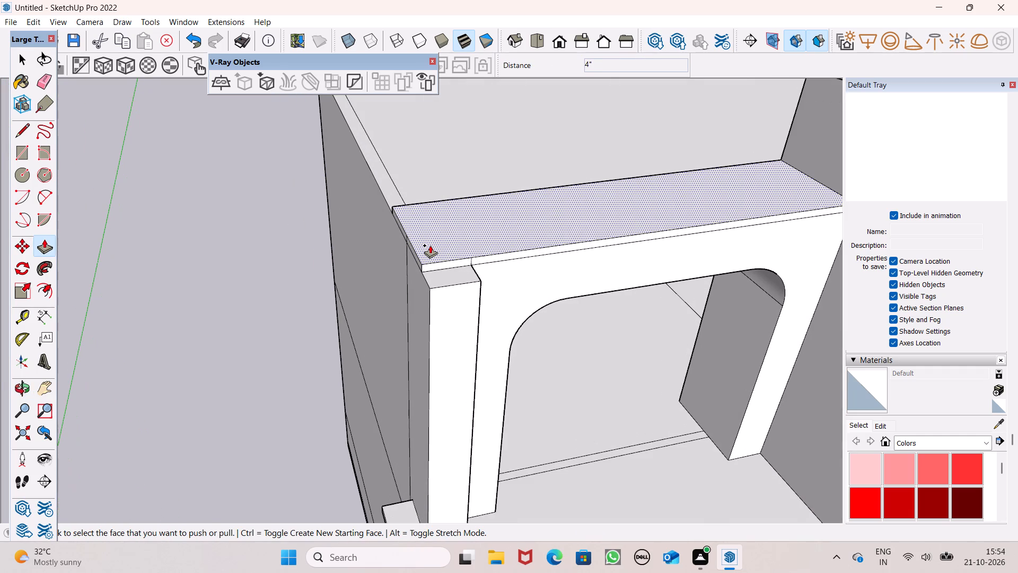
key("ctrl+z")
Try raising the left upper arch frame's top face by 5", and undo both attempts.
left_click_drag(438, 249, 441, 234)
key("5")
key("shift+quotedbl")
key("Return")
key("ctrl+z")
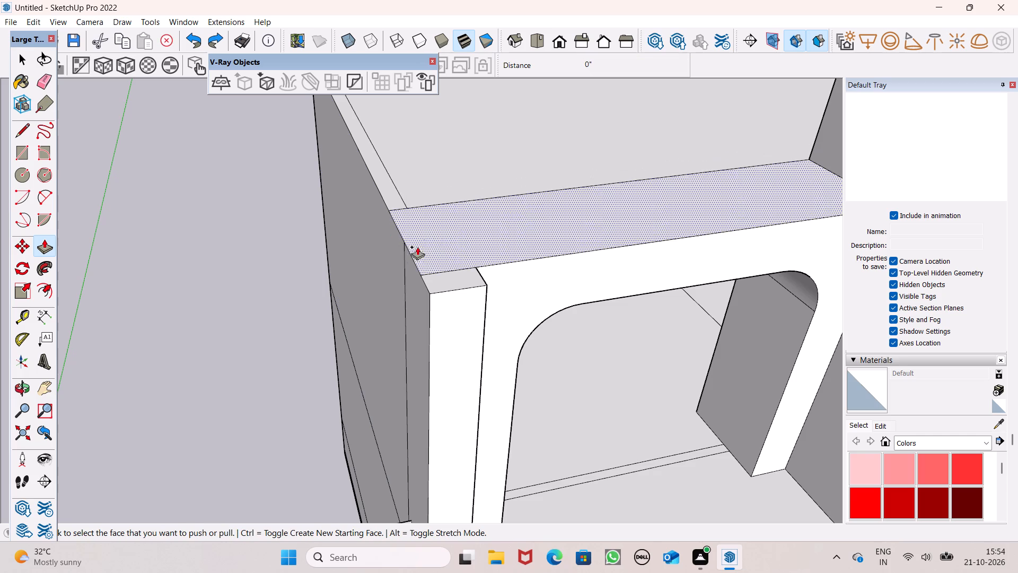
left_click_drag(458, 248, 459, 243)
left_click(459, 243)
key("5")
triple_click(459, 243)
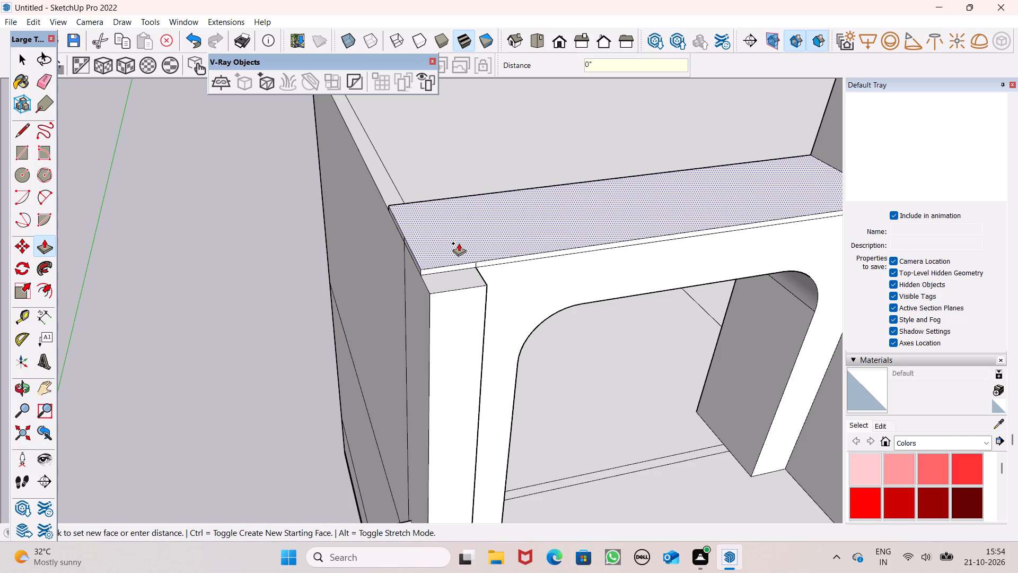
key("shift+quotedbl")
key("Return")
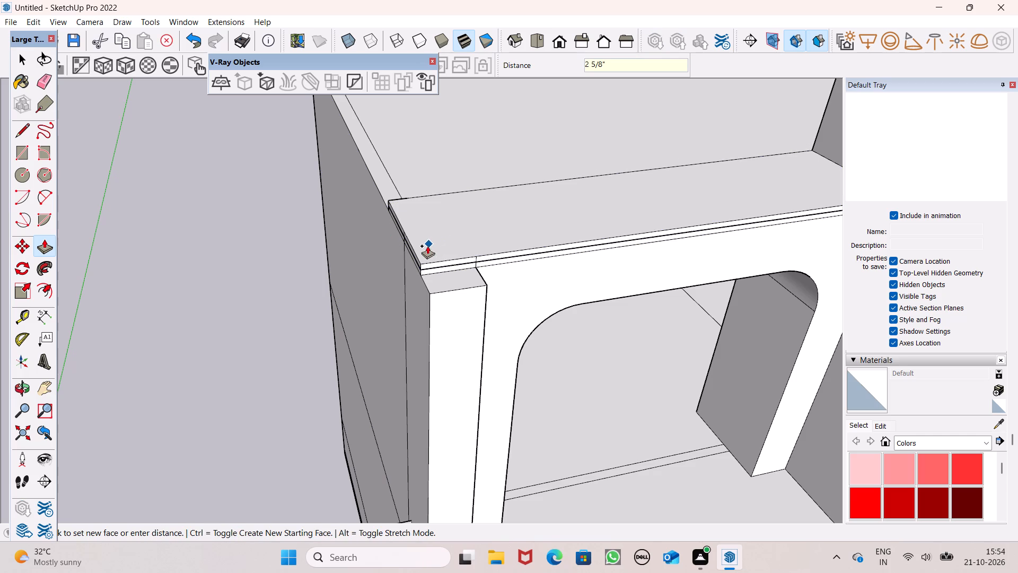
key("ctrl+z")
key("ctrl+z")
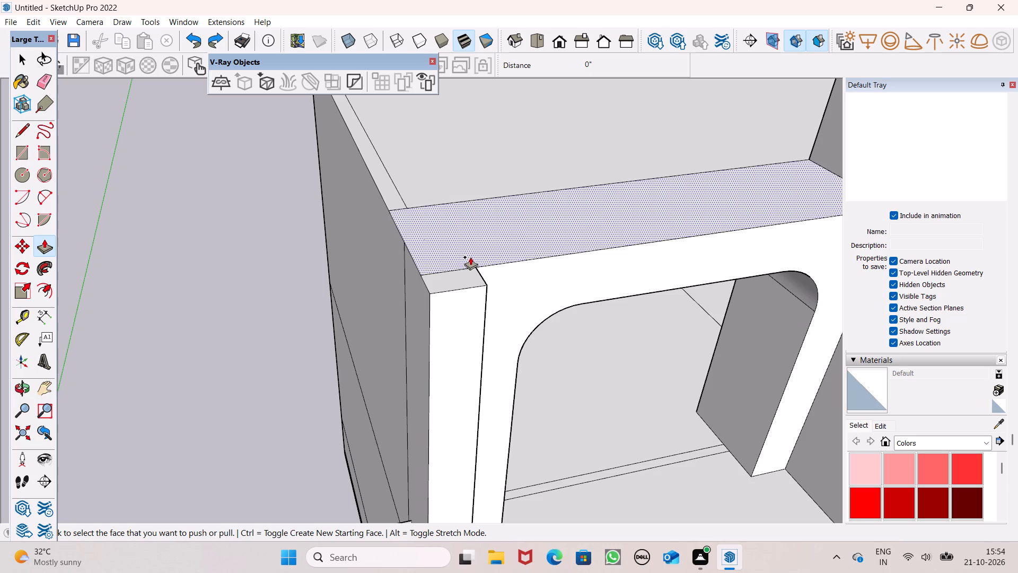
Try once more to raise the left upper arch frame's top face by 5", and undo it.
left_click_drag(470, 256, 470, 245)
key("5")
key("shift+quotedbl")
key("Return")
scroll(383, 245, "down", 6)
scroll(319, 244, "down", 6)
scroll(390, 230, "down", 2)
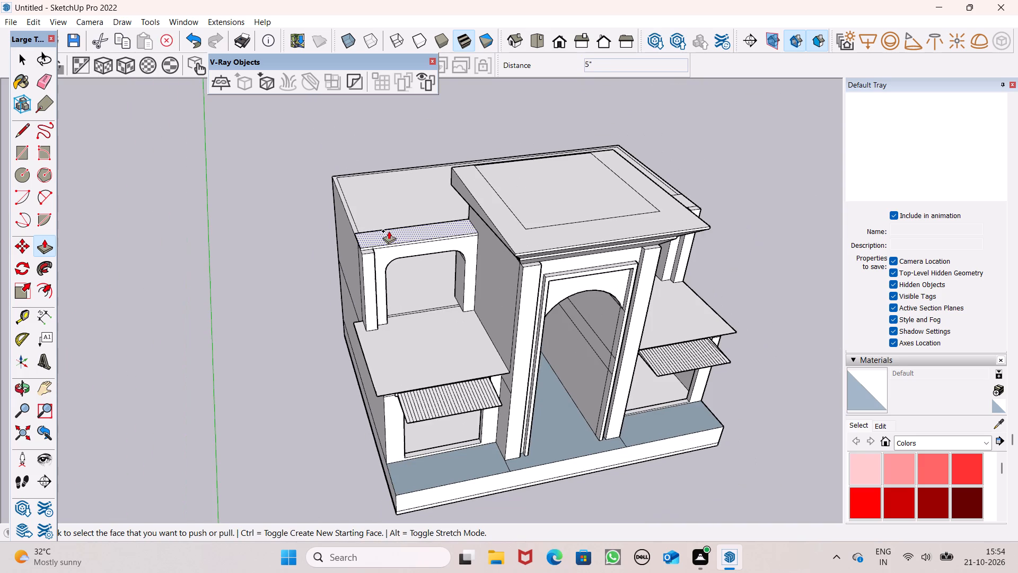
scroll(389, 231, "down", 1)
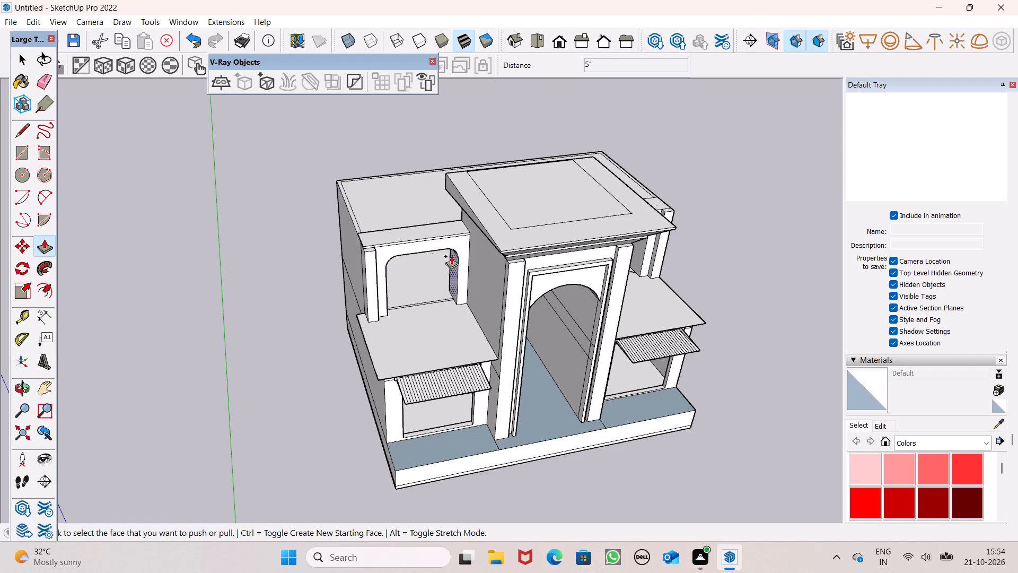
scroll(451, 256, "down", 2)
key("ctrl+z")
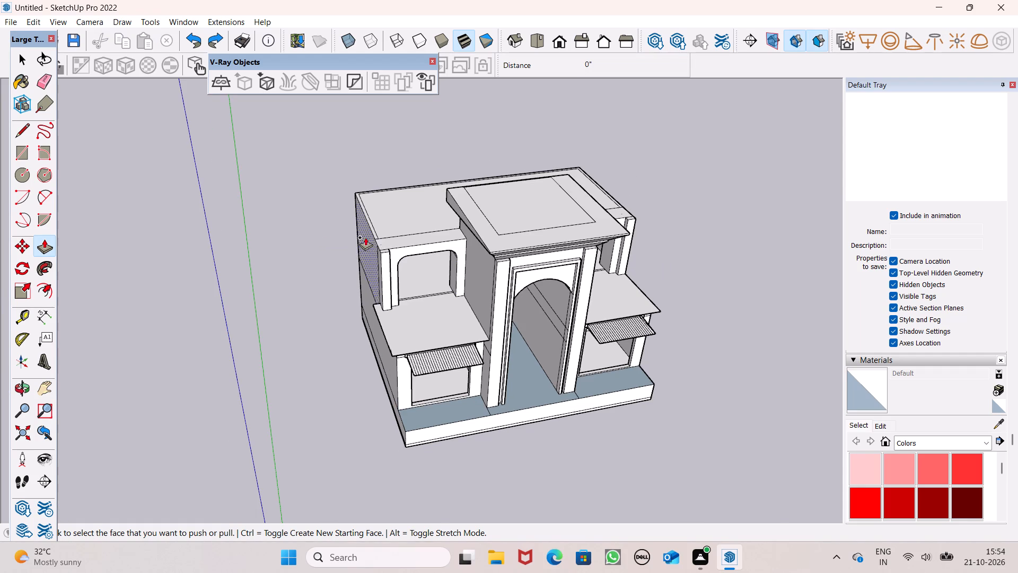
Push/Pull the top face of the left upper arch frame up by 1'5".
scroll(366, 237, "up", 10)
left_click_drag(403, 275, 404, 262)
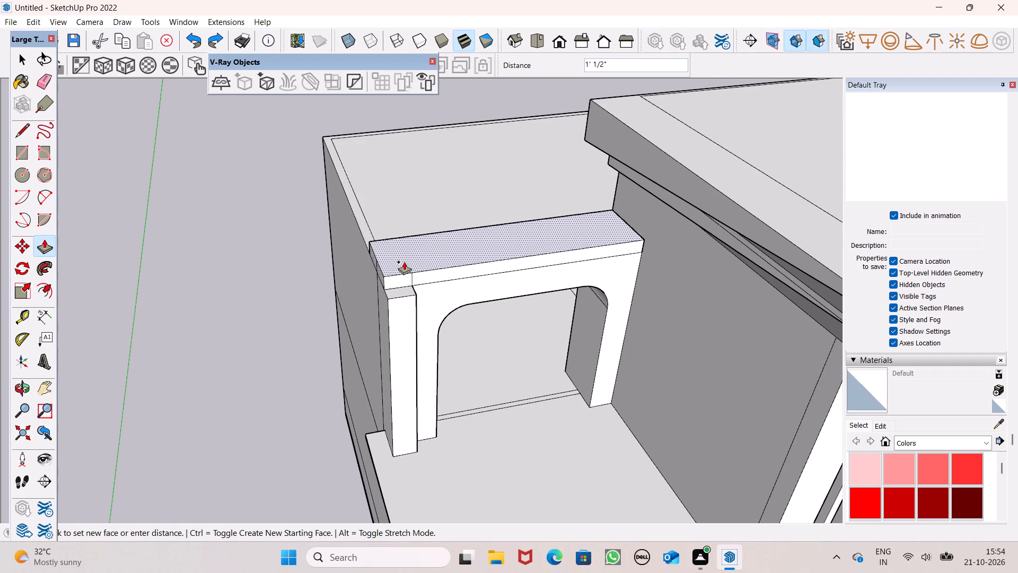
left_click_drag(404, 262, 405, 257)
key("1")
type("'5")
left_click_drag(405, 257, 406, 256)
key("shift+quotedbl")
key("Return")
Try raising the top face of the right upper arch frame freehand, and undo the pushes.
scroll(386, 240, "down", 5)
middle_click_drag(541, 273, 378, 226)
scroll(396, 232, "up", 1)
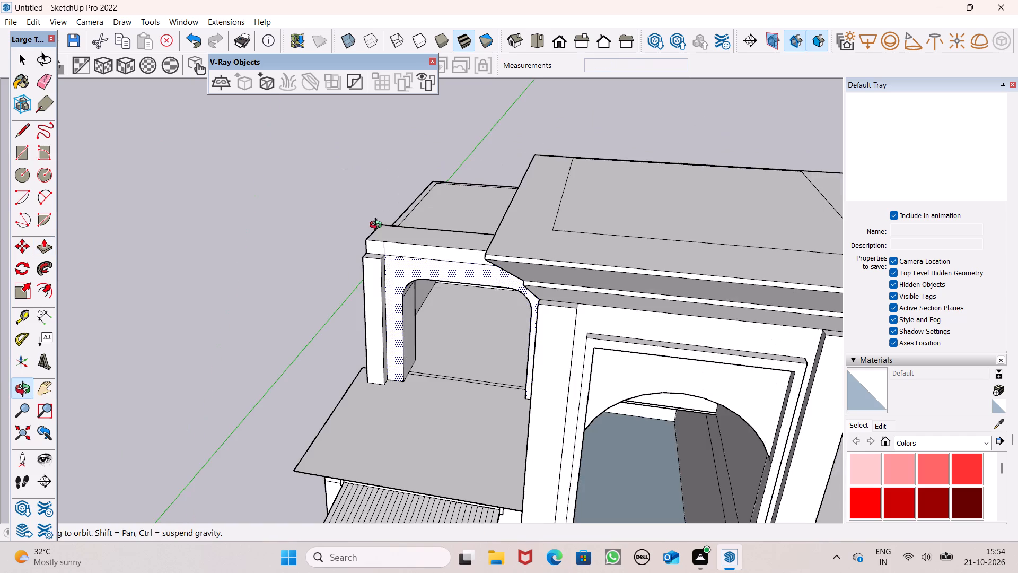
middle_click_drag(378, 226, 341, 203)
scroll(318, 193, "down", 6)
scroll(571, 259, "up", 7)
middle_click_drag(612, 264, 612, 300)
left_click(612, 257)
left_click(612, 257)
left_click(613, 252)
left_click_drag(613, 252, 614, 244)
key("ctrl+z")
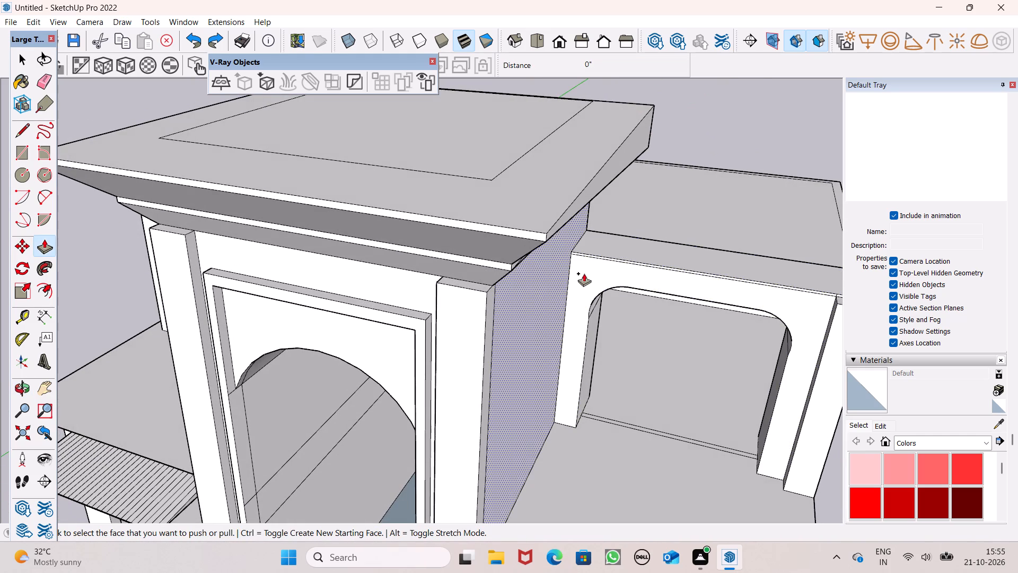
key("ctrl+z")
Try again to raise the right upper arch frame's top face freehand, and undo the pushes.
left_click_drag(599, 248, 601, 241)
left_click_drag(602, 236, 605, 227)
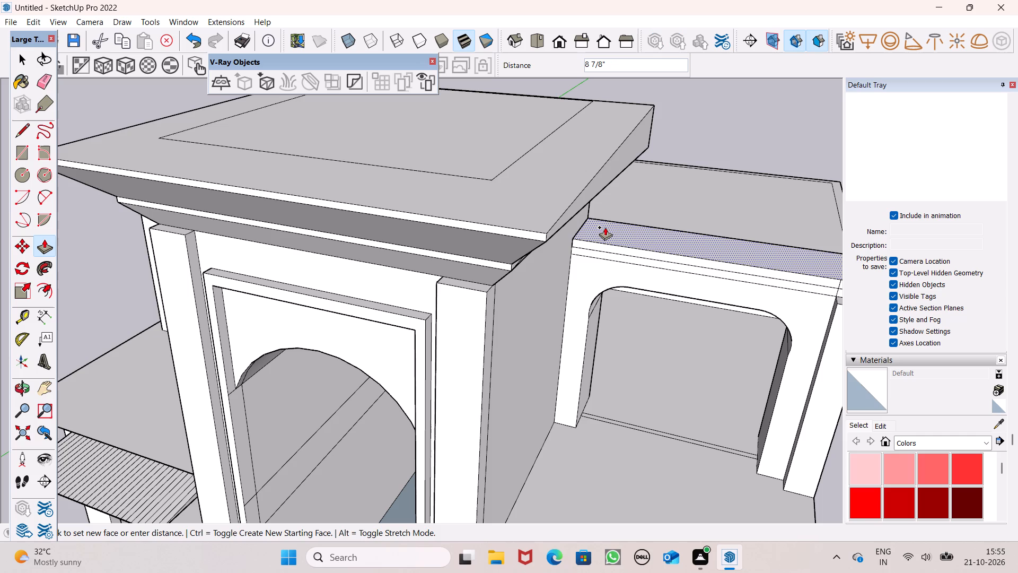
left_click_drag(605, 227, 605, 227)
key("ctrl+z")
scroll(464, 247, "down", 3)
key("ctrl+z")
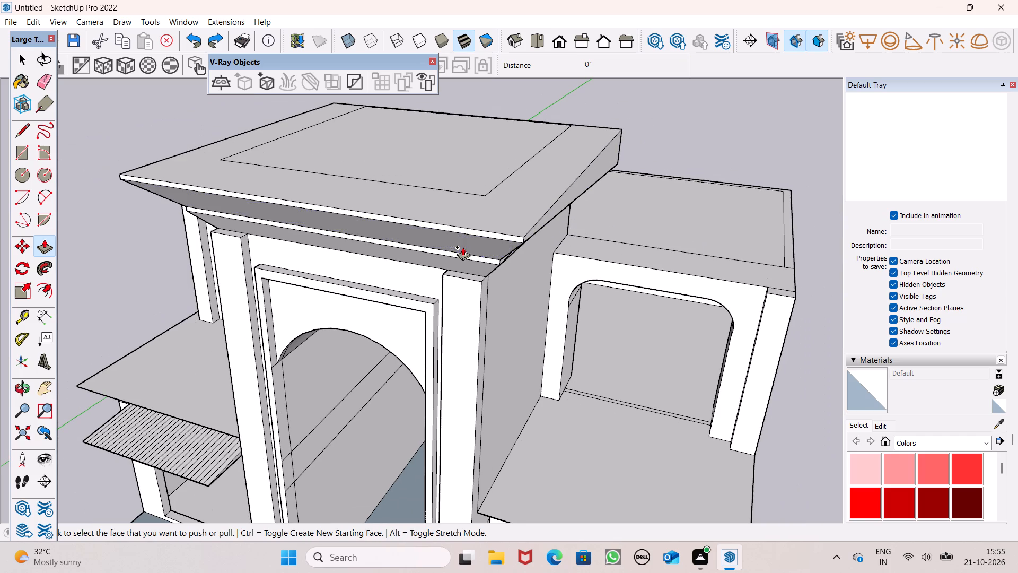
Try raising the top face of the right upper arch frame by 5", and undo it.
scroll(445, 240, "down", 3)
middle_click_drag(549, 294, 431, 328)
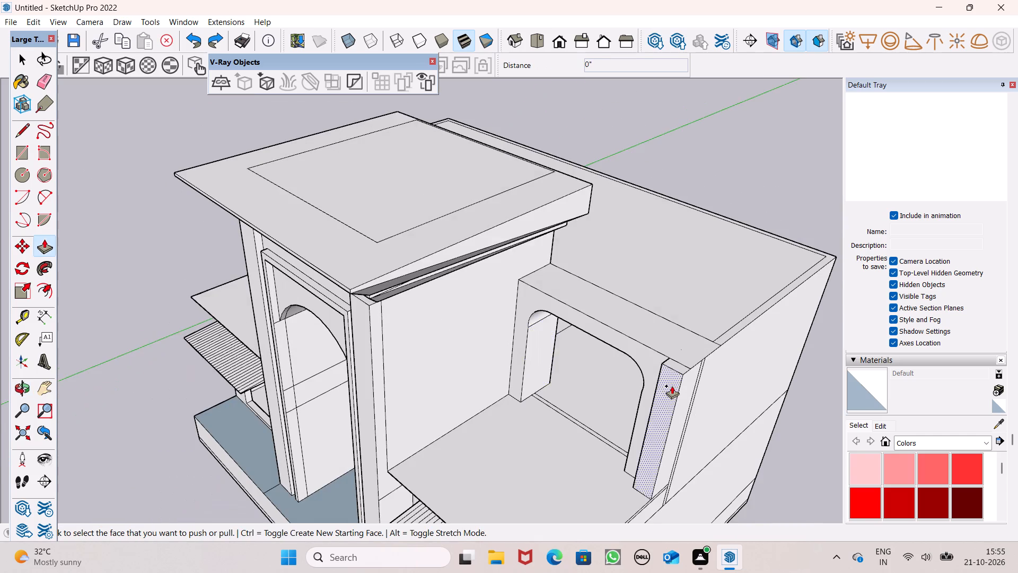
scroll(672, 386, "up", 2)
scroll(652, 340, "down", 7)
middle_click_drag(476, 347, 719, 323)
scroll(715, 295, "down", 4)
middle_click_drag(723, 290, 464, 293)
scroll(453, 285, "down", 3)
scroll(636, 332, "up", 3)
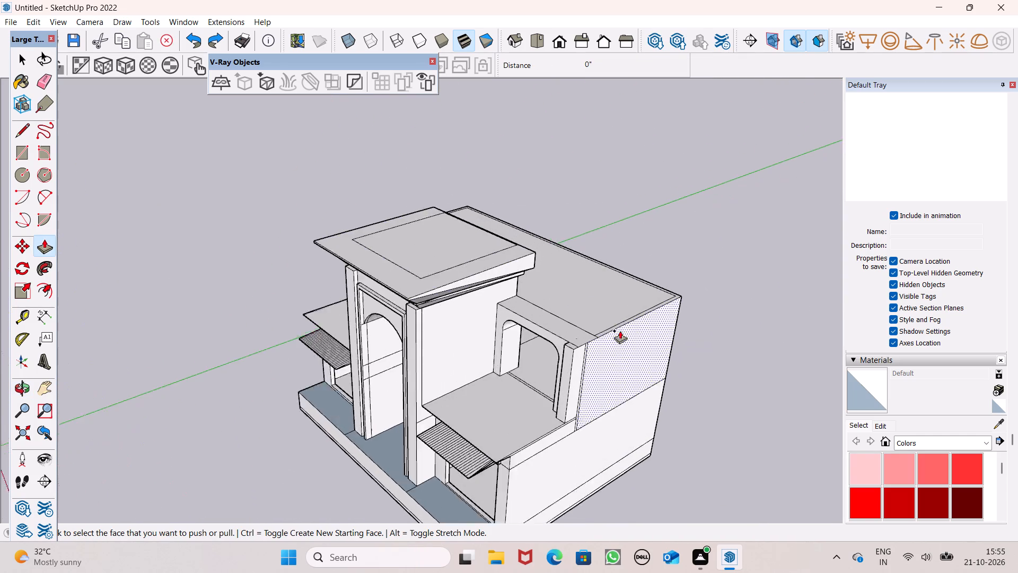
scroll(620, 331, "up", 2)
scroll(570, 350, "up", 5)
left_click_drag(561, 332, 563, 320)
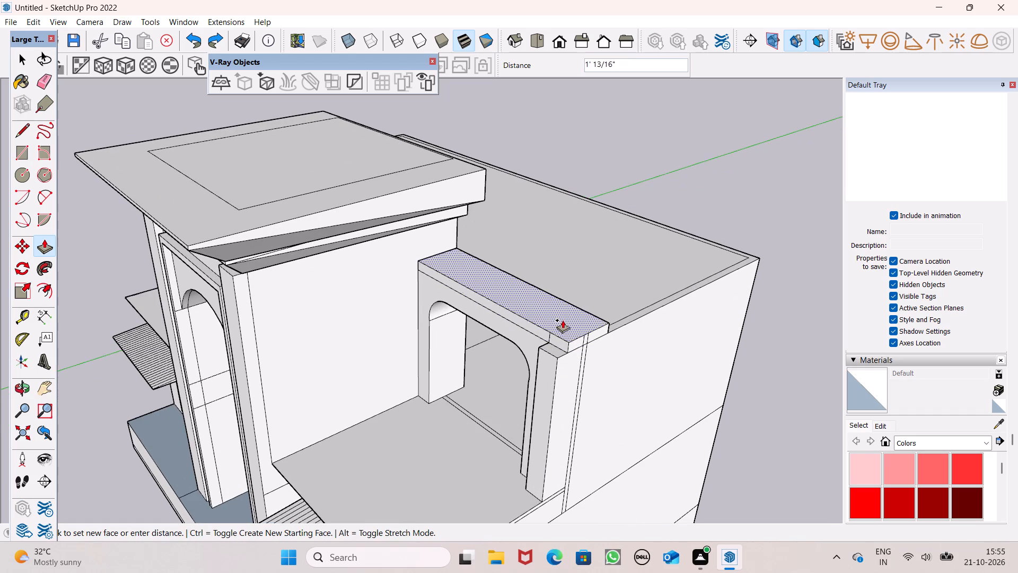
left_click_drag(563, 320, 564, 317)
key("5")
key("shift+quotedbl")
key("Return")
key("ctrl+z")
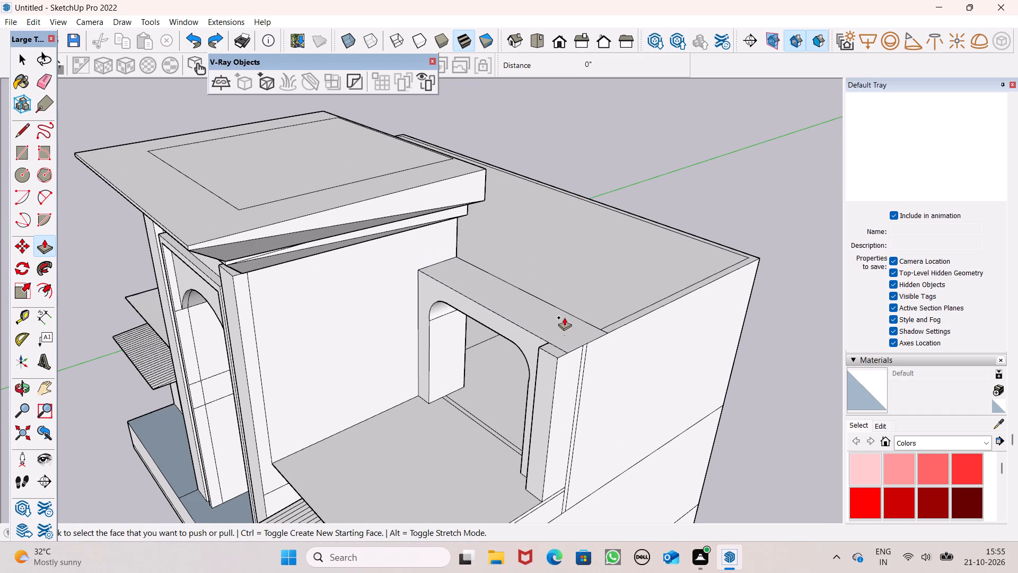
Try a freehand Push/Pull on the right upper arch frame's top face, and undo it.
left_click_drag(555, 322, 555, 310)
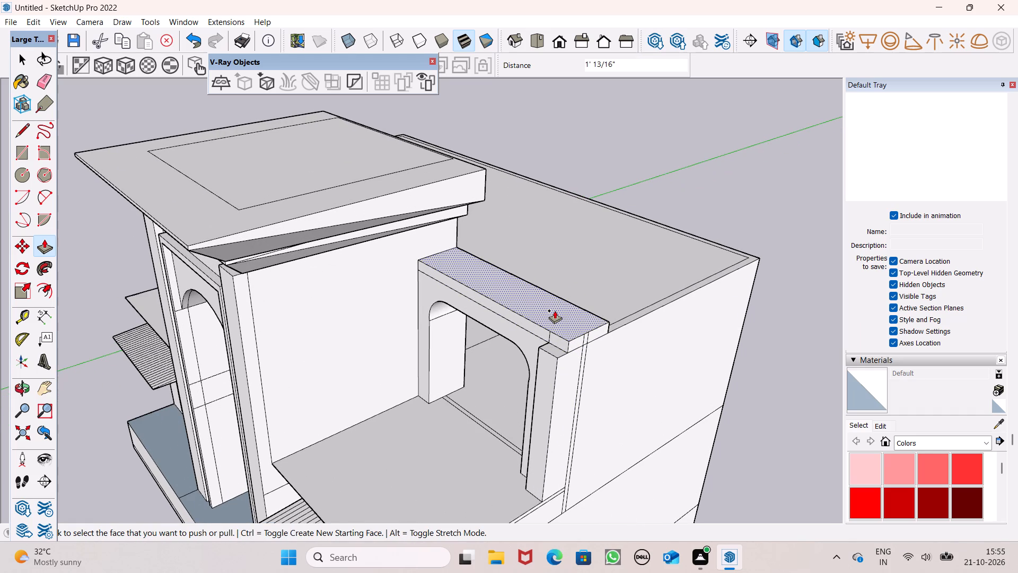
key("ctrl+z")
Measure the height of the raised band above the left upper arch frame without placing a dimension.
scroll(556, 318, "down", 5, "ctrl")
middle_click_drag(384, 361, 767, 280)
scroll(623, 270, "down", 6)
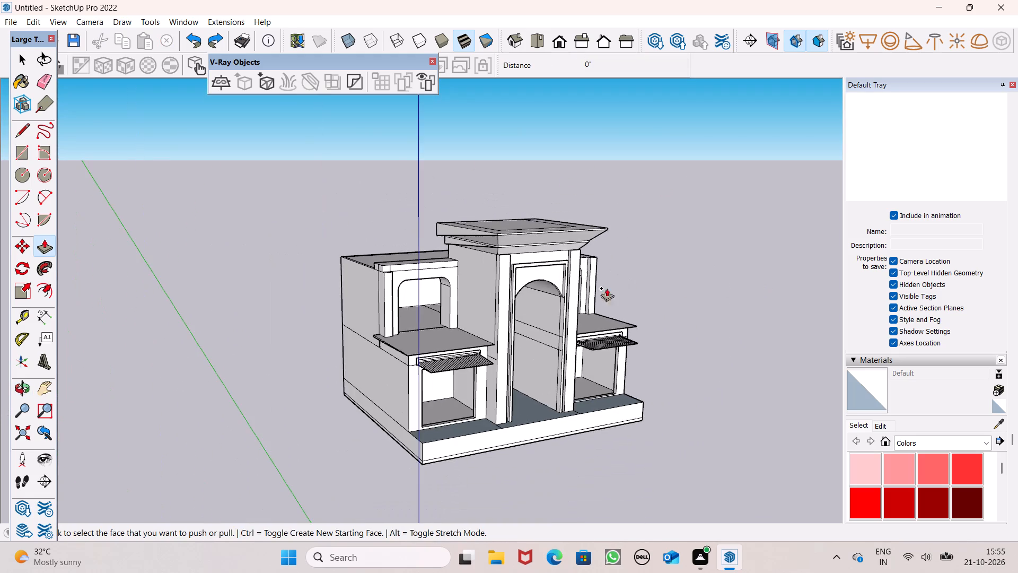
scroll(411, 308, "up", 5)
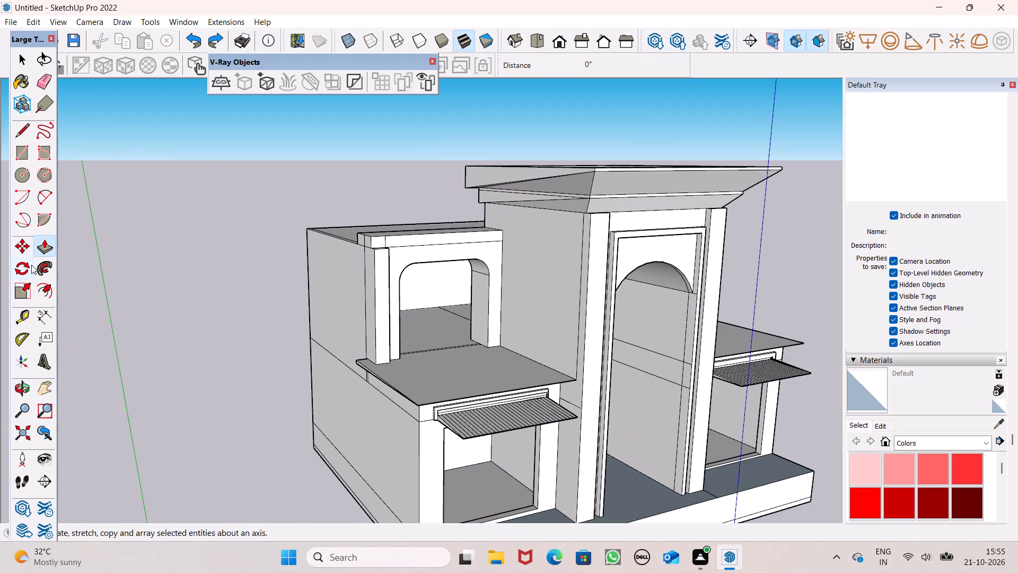
left_click(47, 317)
scroll(276, 274, "up", 5)
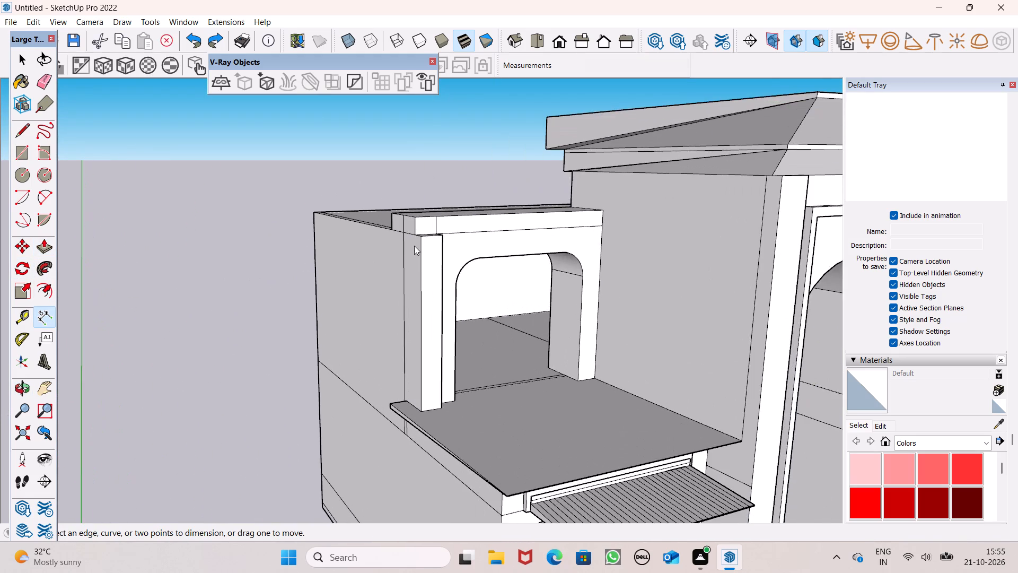
scroll(414, 234, "up", 12)
left_click(410, 213)
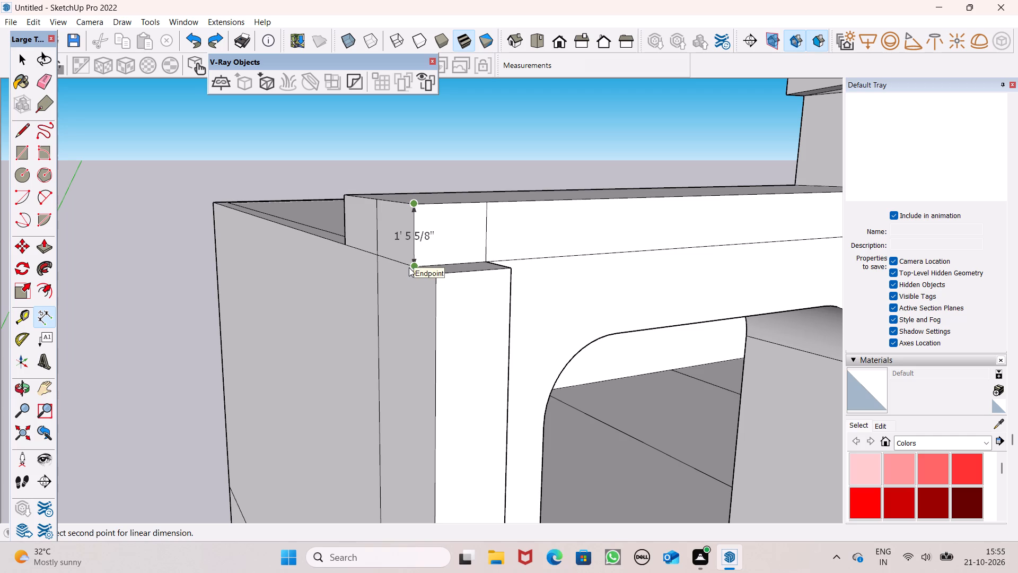
key("space")
Push/Pull the top face of the right upper arch frame up by 1'5".
scroll(376, 237, "down", 13)
middle_click_drag(490, 265, 336, 293)
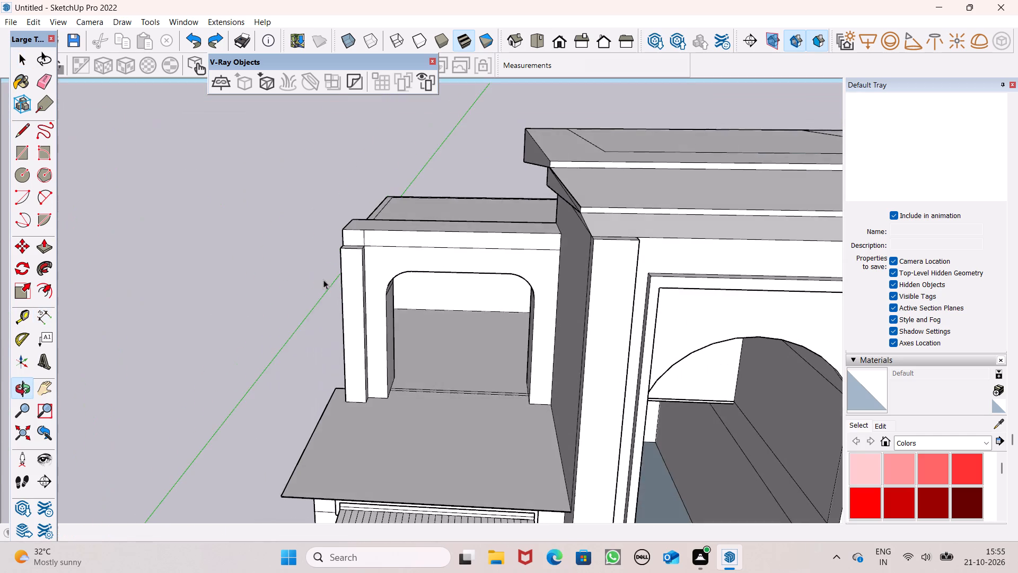
scroll(324, 260, "down", 6)
scroll(395, 258, "down", 3)
middle_click_drag(528, 288, 303, 322)
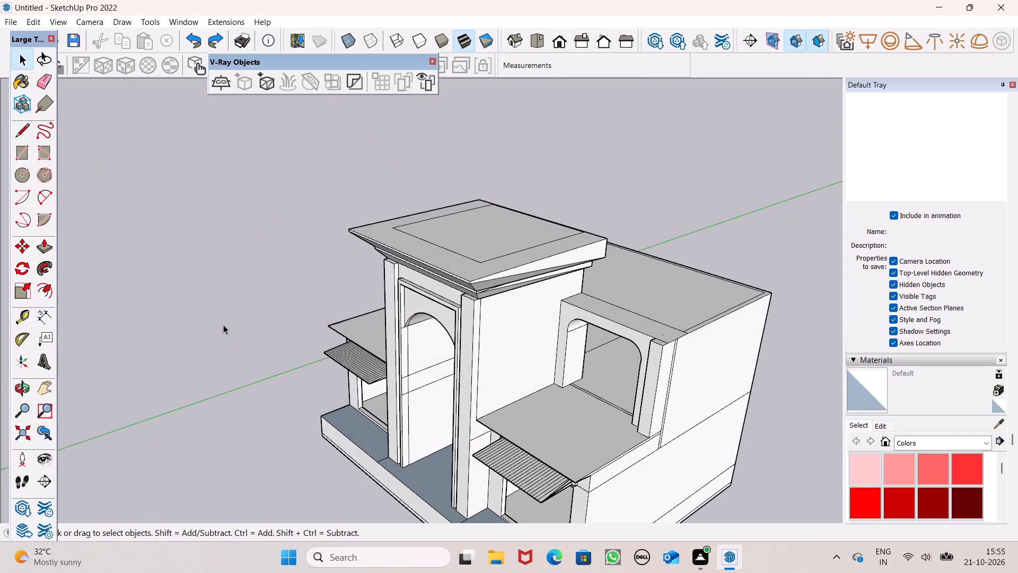
left_click(49, 254)
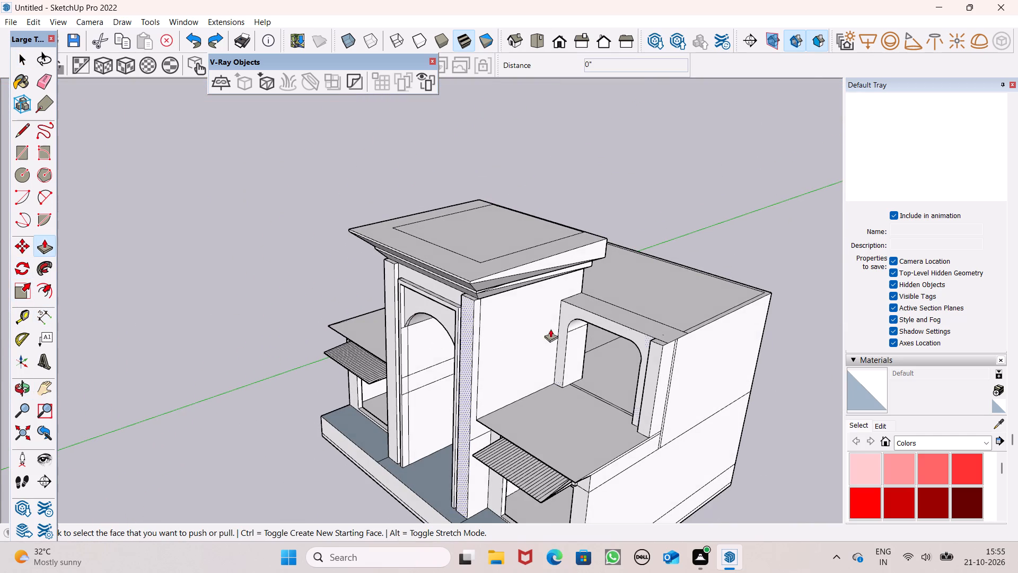
scroll(564, 329, "up", 4)
left_click_drag(688, 324, 690, 311)
type("1'")
key("5")
key("shift+quotedbl")
key("Return")
key("space")
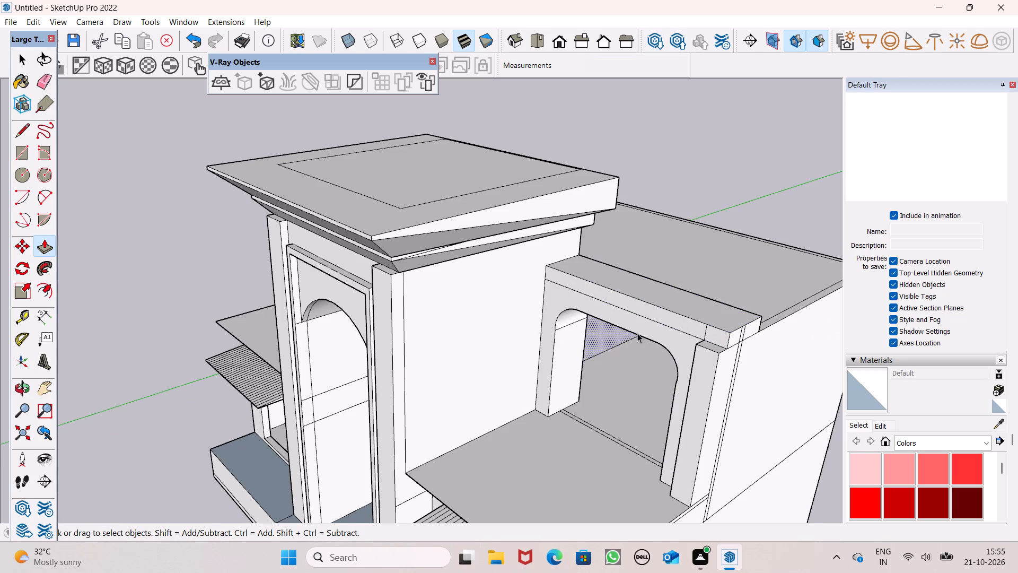
Erase the leftover vertical edges on the outer end and front of the left arch's raised parapet.
scroll(637, 333, "down", 3)
middle_click_drag(612, 332, 966, 341)
scroll(382, 270, "down", 5)
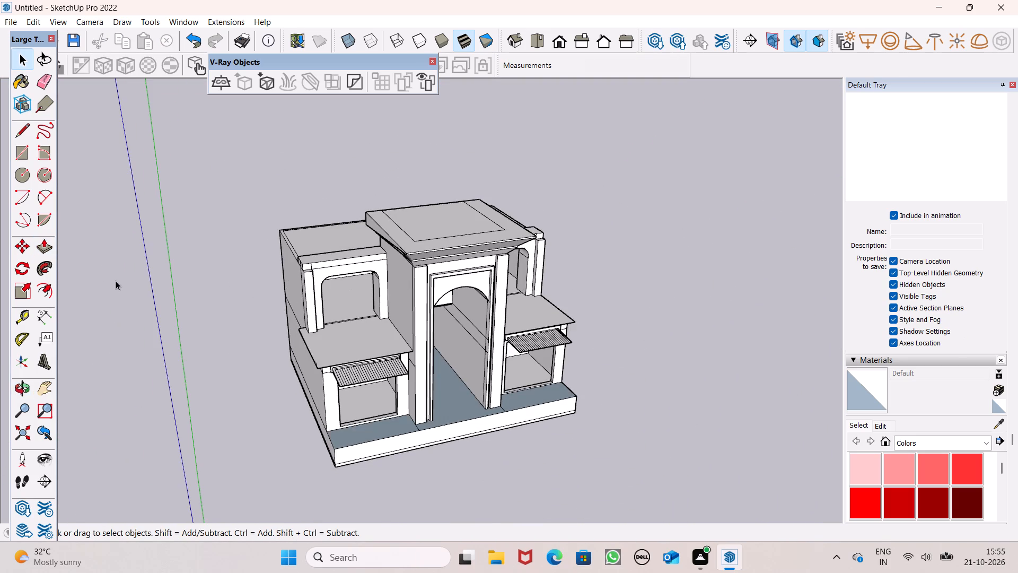
scroll(147, 262, "up", 4)
middle_click_drag(349, 274, 488, 270)
scroll(486, 273, "up", 8)
middle_click(302, 260)
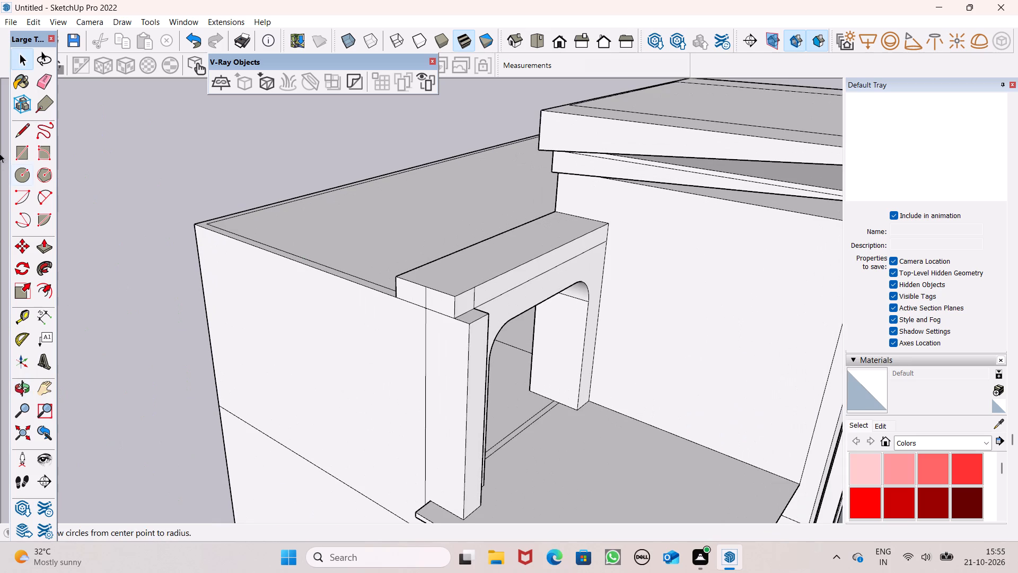
left_click(42, 84)
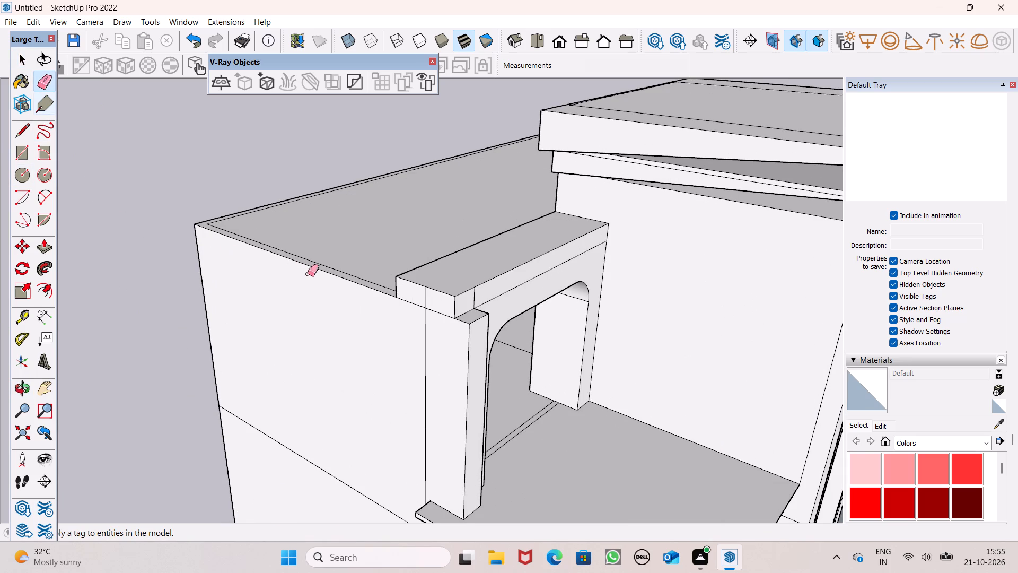
scroll(318, 286, "up", 3)
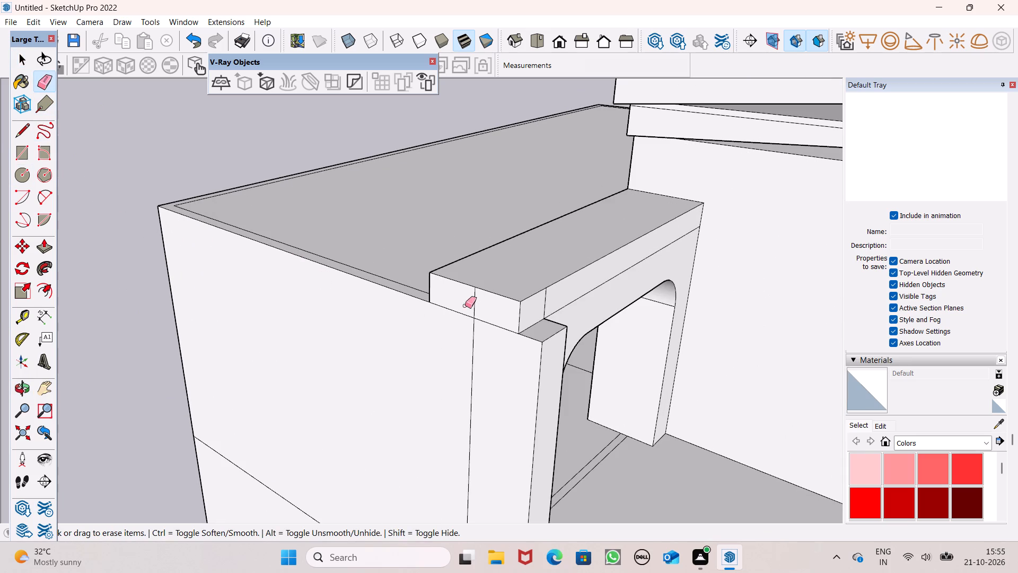
left_click(476, 309)
left_click_drag(550, 299, 539, 302)
Erase the leftover vertical edges on the outer end and front of the right arch's raised parapet.
scroll(206, 256, "down", 5)
scroll(502, 182, "down", 6)
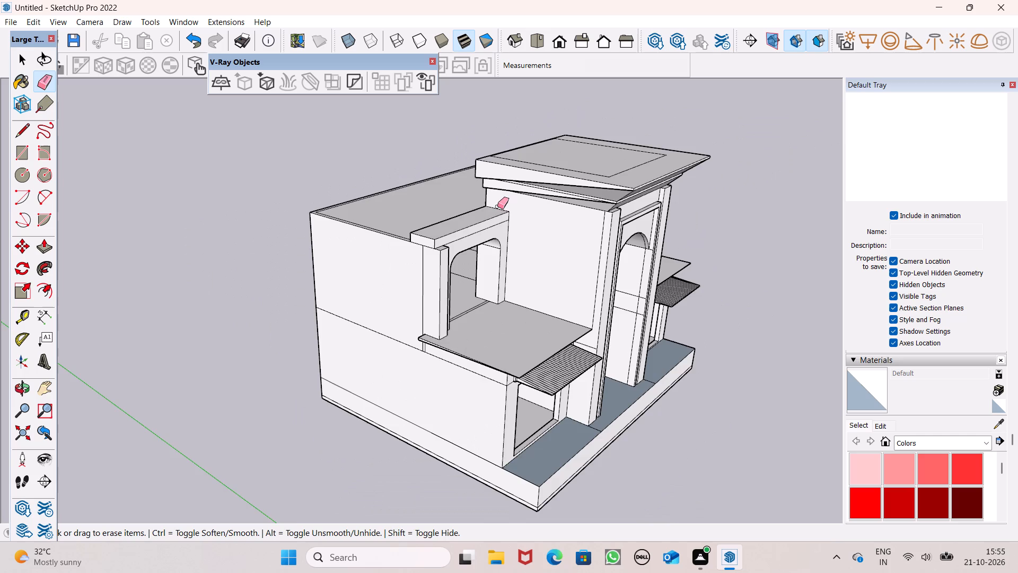
scroll(473, 188, "down", 4)
middle_click_drag(600, 223, 334, 214)
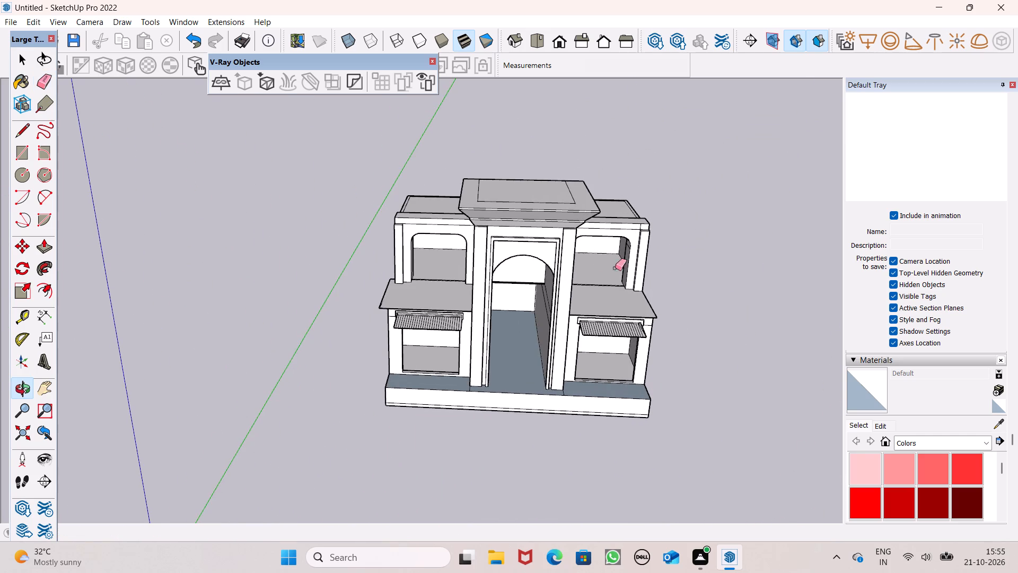
scroll(659, 256, "up", 7)
middle_click_drag(654, 247, 447, 266)
scroll(643, 262, "up", 1)
scroll(454, 268, "up", 2)
scroll(693, 324, "up", 6)
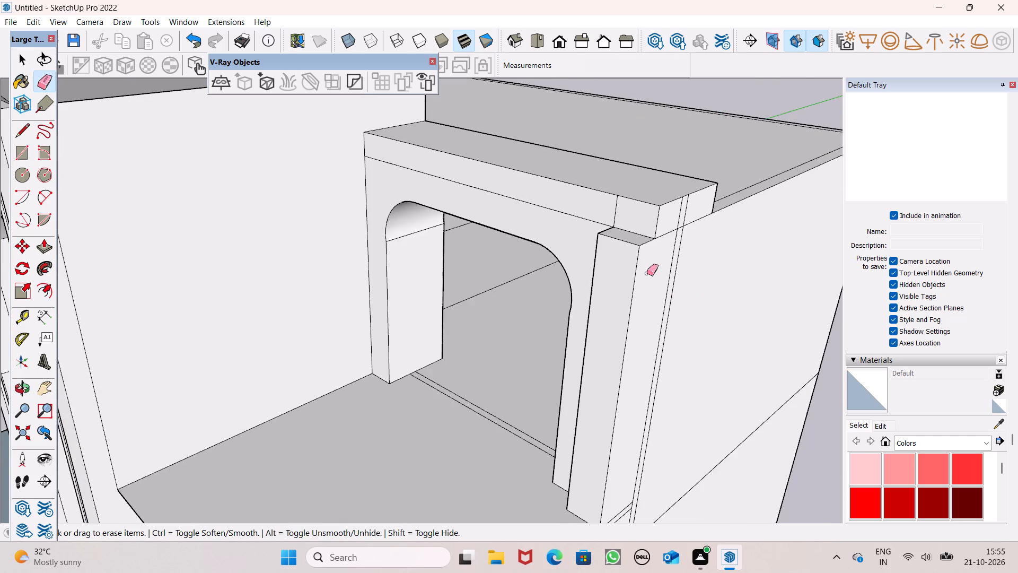
scroll(688, 256, "up", 5)
left_click_drag(687, 181, 666, 193)
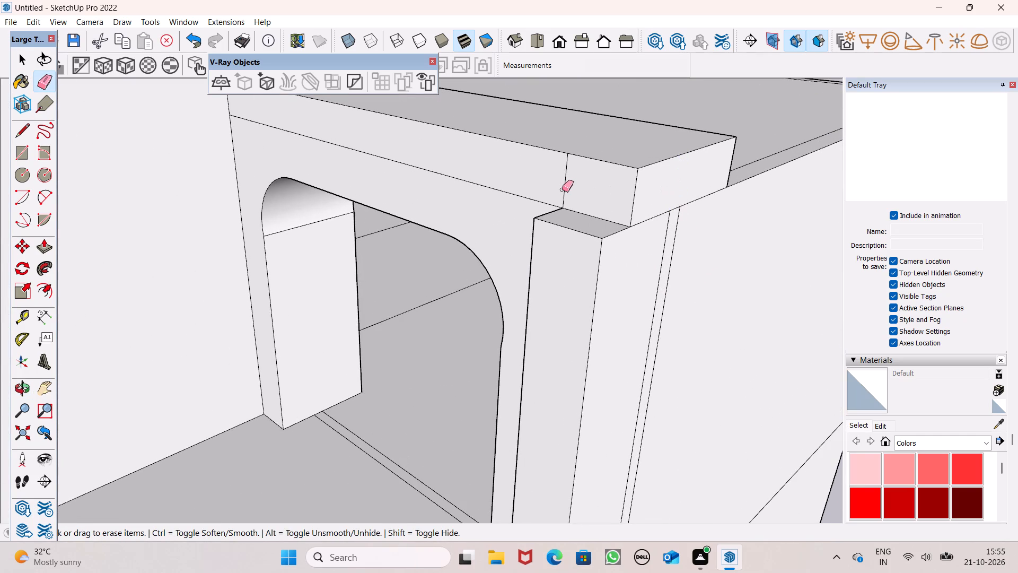
left_click_drag(562, 189, 572, 196)
Examine the whole front of the building with both raised parapets from several angles.
scroll(598, 185, "down", 16)
scroll(569, 183, "down", 6)
middle_click_drag(479, 215, 778, 242)
middle_click_drag(410, 193, 411, 195)
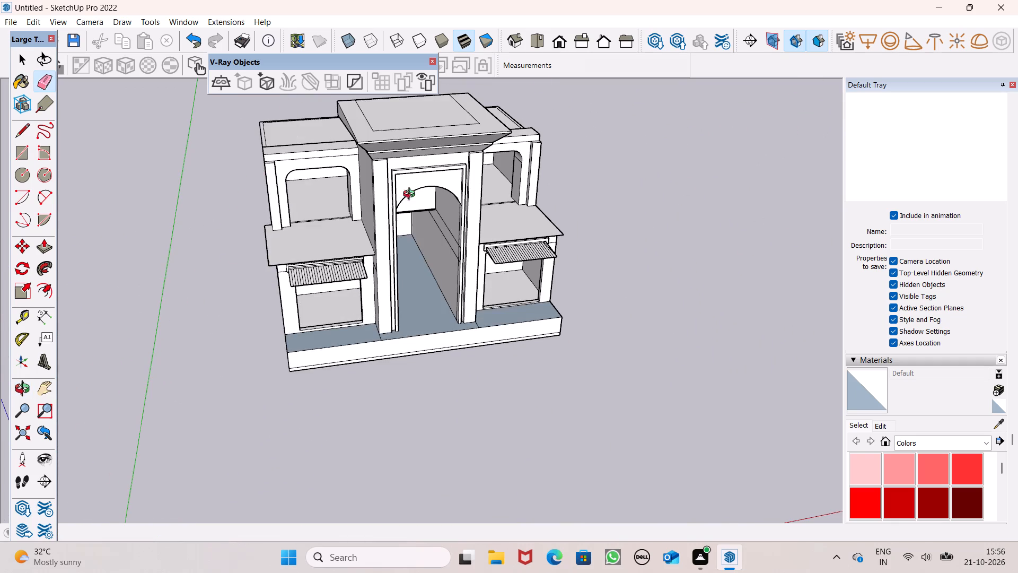
middle_click_drag(411, 195, 457, 223)
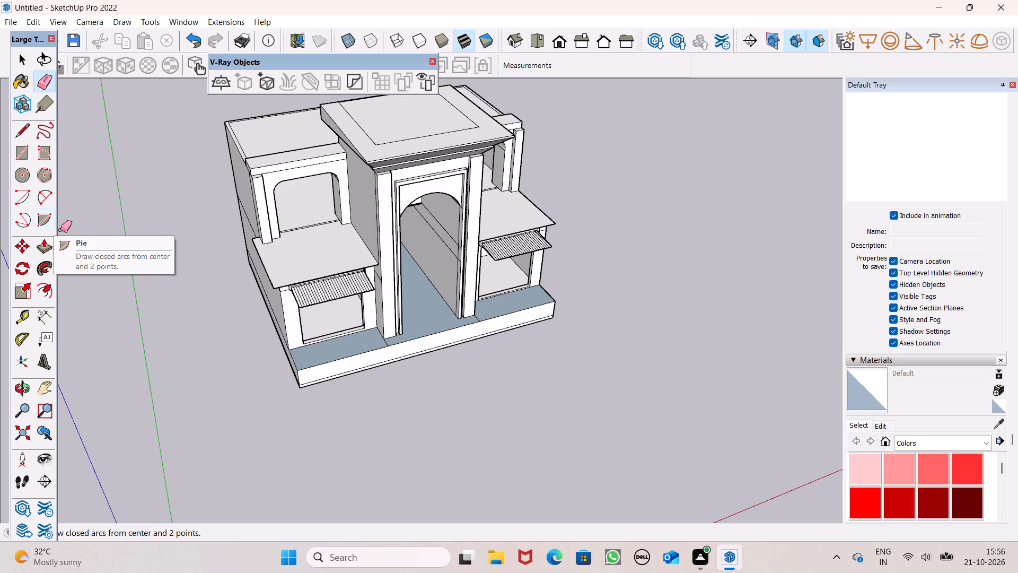
scroll(446, 175, "down", 6)
middle_click_drag(357, 237, 357, 267)
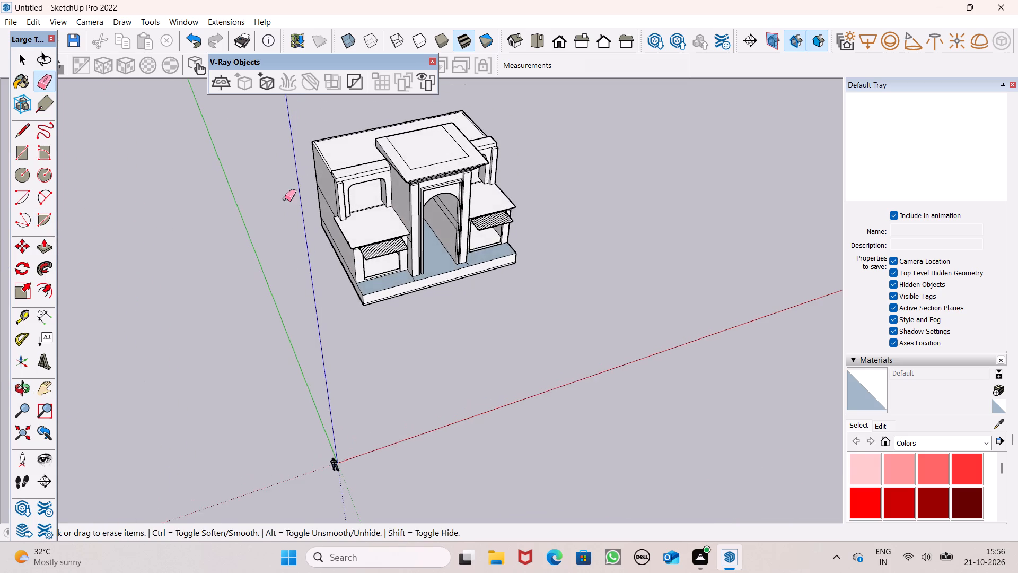
Scale the front face of the left parapet slightly along the green axis from its lower edge.
scroll(294, 159, "up", 7)
scroll(374, 175, "up", 8)
middle_click_drag(358, 201, 380, 123)
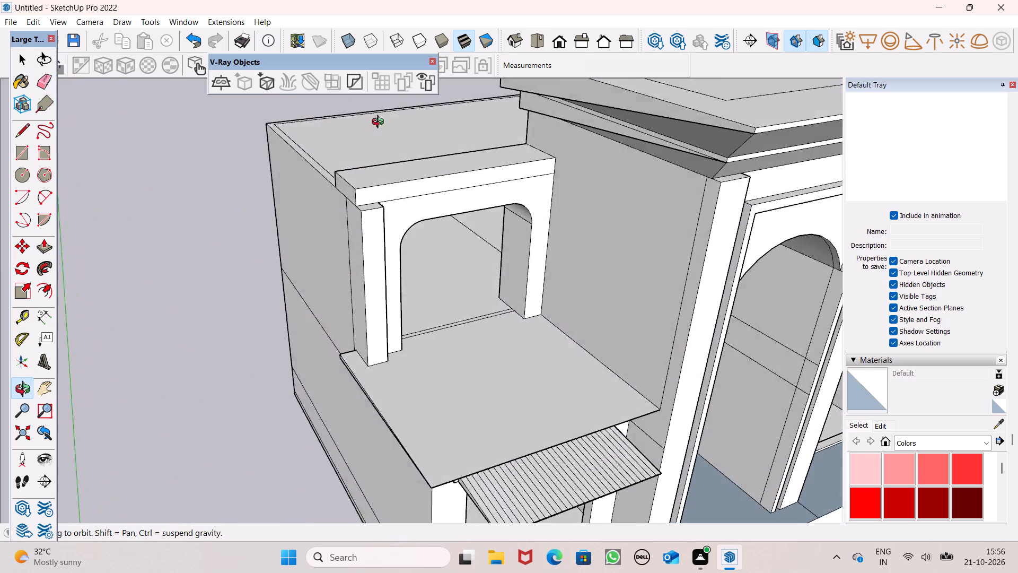
middle_click_drag(380, 123, 275, 114)
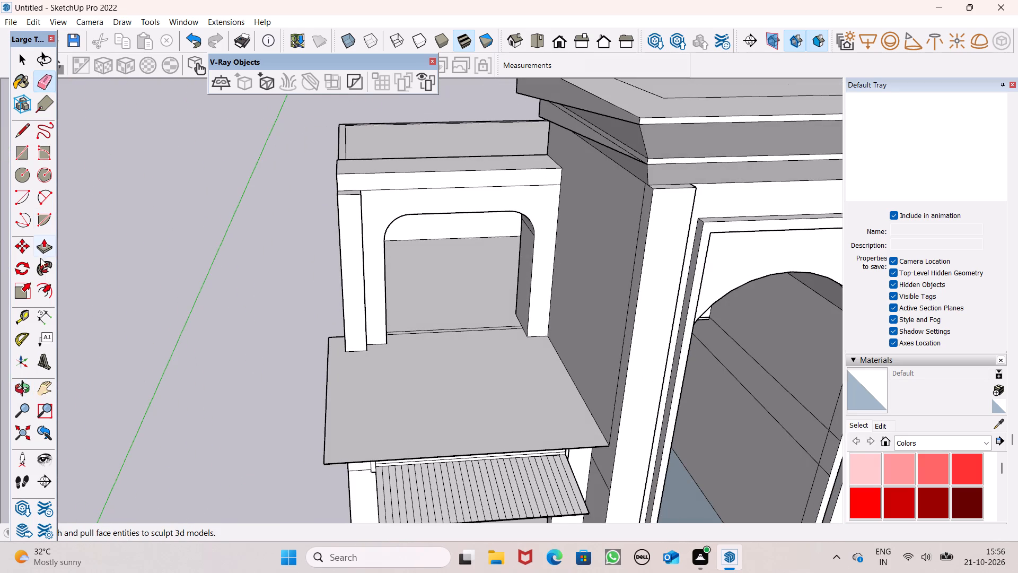
left_click(21, 288)
key("space")
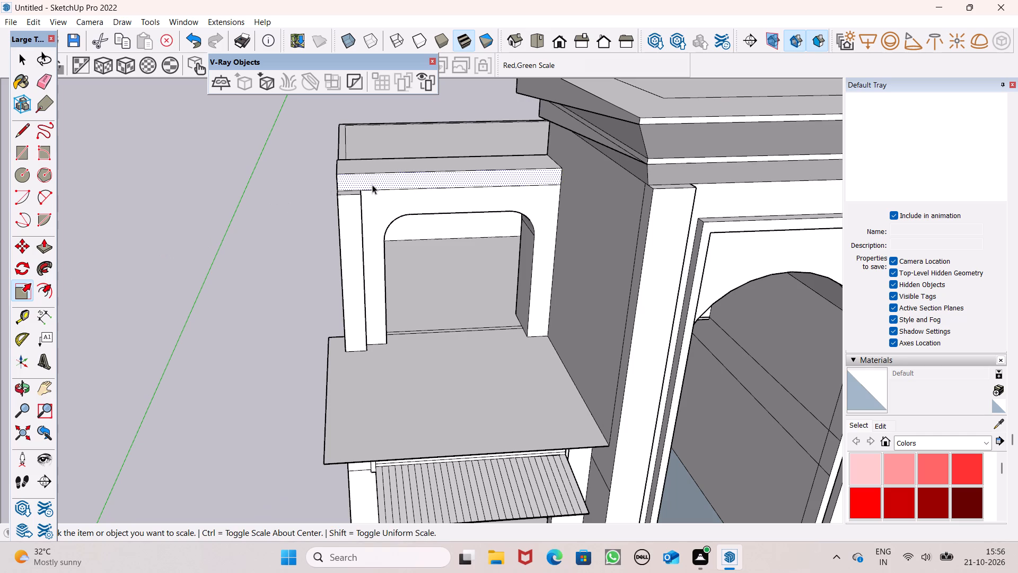
double_click(409, 179)
double_click(413, 183)
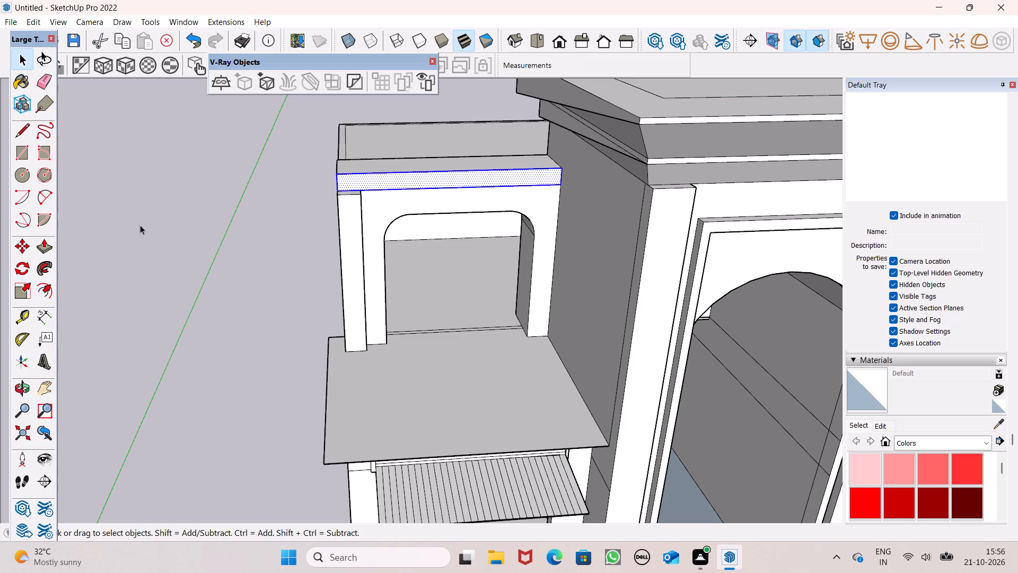
left_click(21, 293)
middle_click_drag(252, 240, 266, 237)
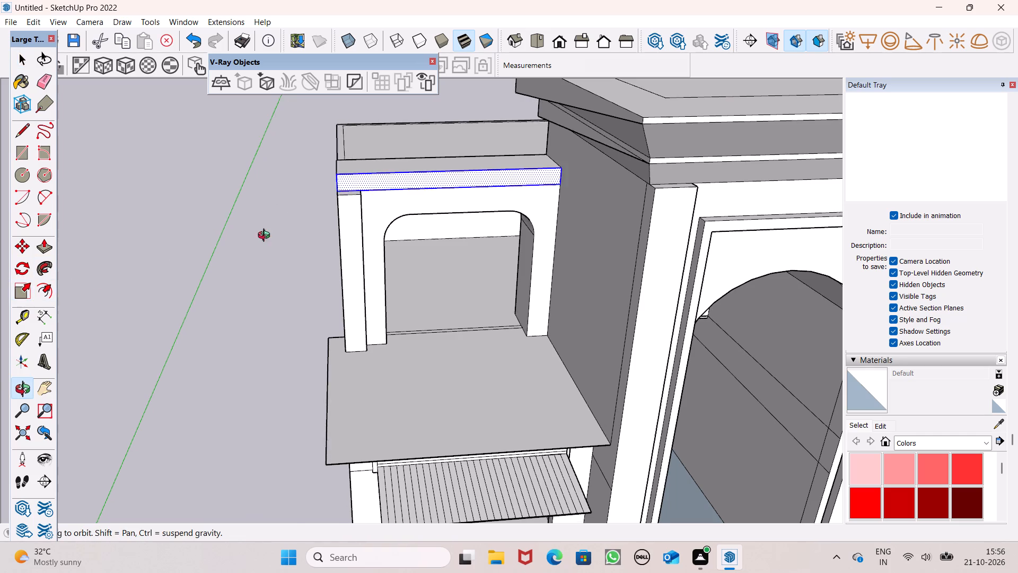
middle_click_drag(266, 237, 298, 187)
scroll(298, 187, "up", 1)
scroll(453, 185, "up", 2)
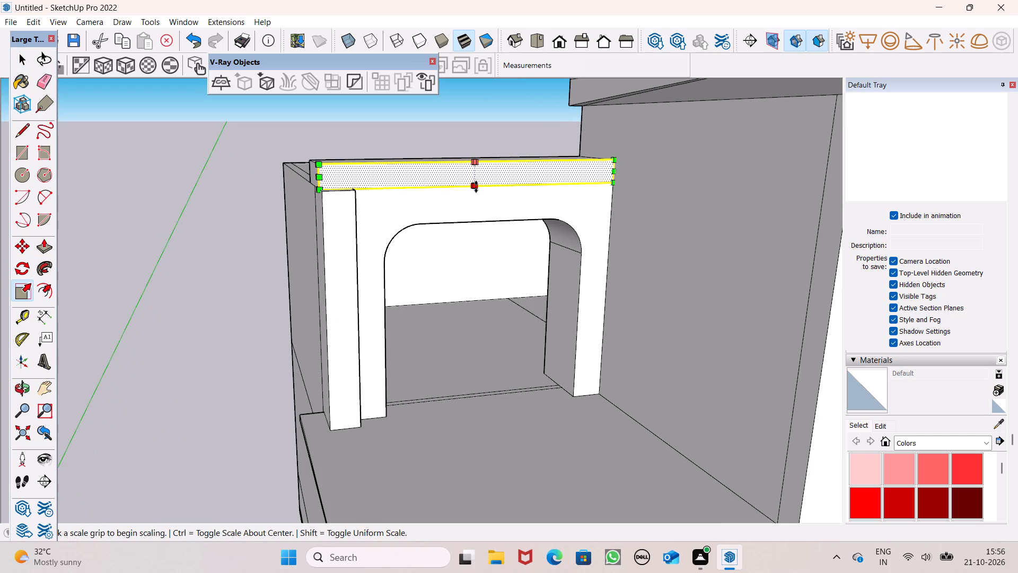
left_click(476, 186)
key("v")
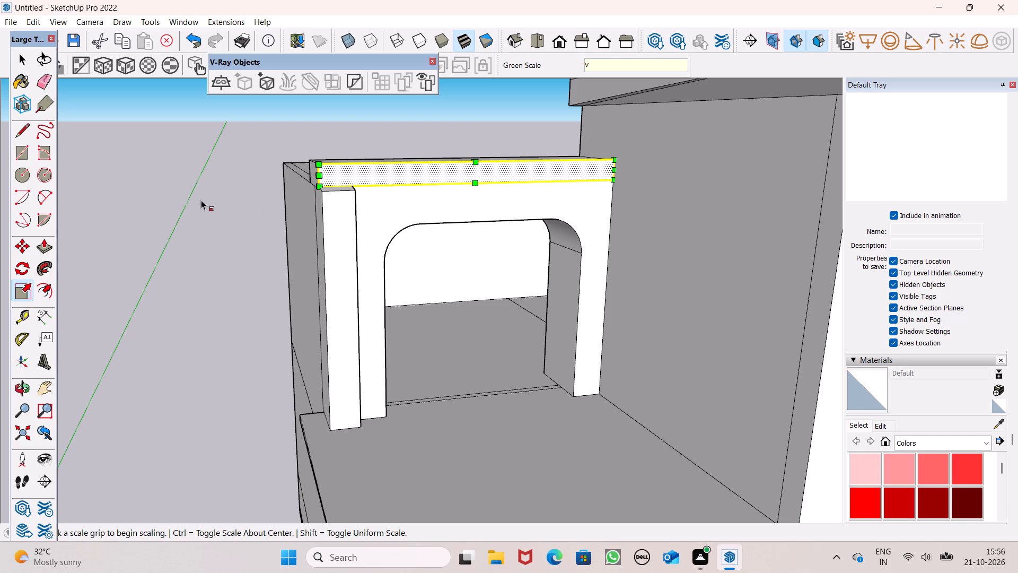
key("space")
left_click(198, 195)
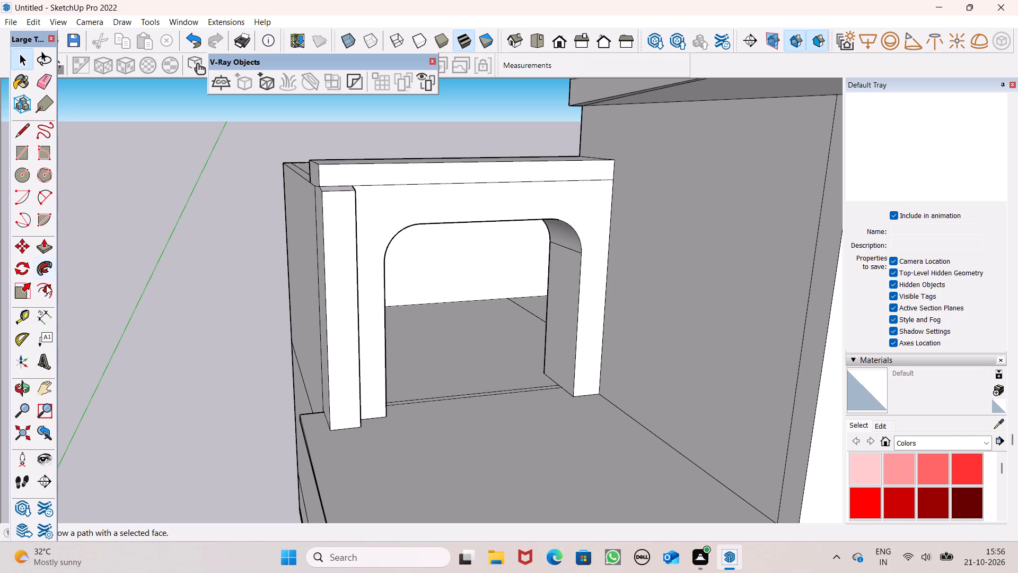
Push/Pull the outer end face of the left parapet outward by about 9 1/4".
left_click(43, 254)
middle_click_drag(241, 265, 315, 289)
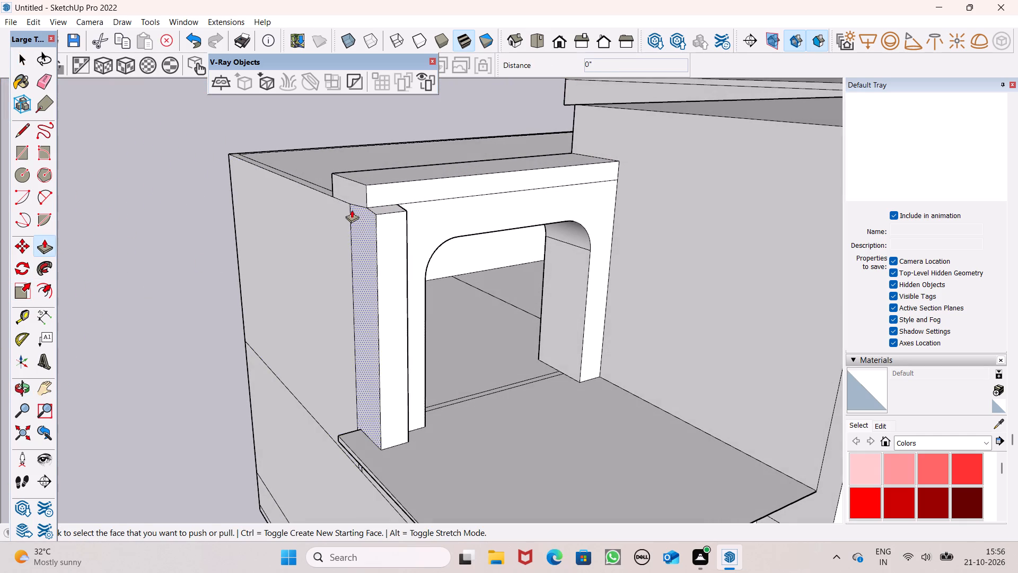
middle_click_drag(356, 229, 543, 235)
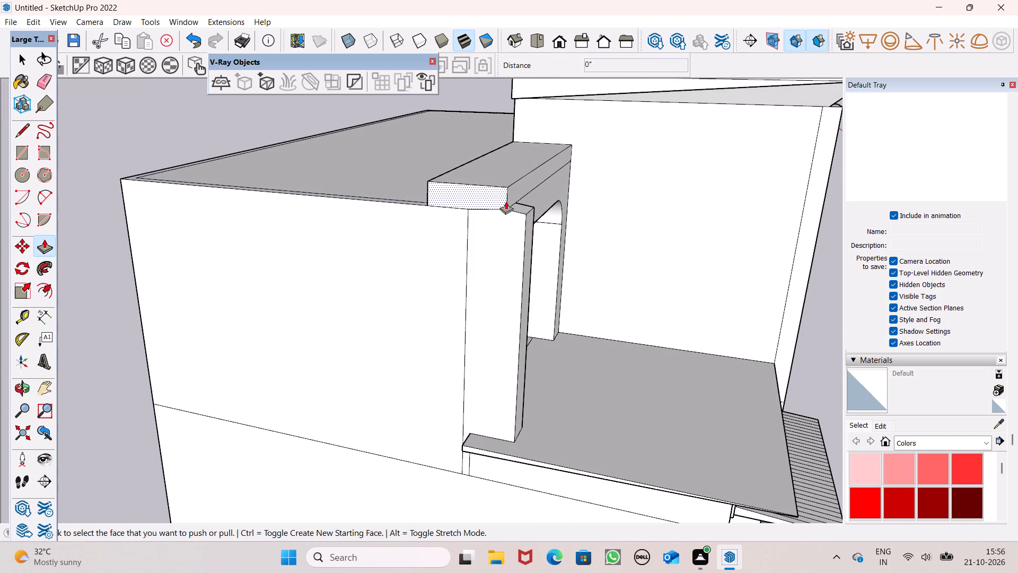
scroll(506, 201, "up", 5)
left_click_drag(492, 197, 487, 204)
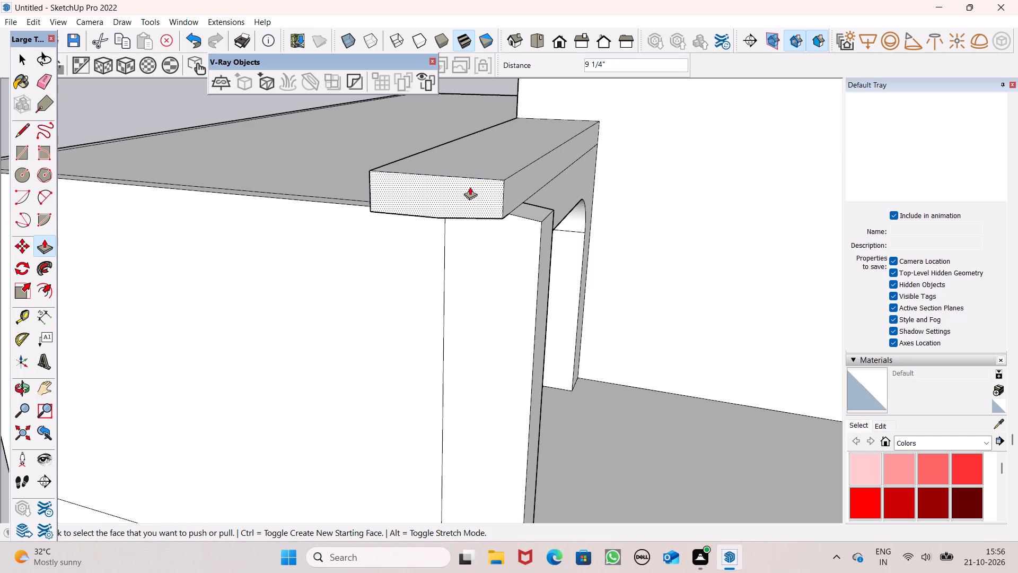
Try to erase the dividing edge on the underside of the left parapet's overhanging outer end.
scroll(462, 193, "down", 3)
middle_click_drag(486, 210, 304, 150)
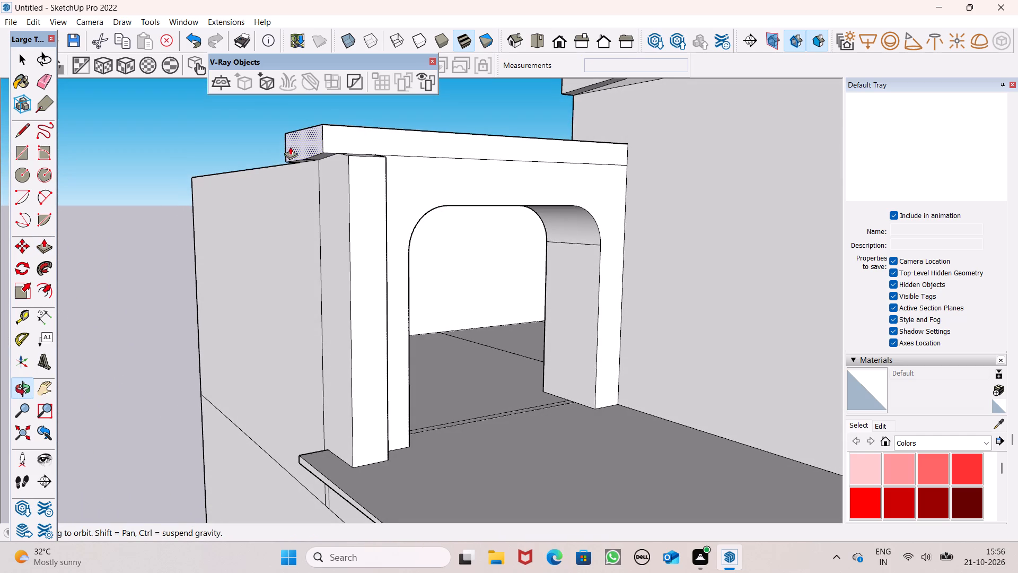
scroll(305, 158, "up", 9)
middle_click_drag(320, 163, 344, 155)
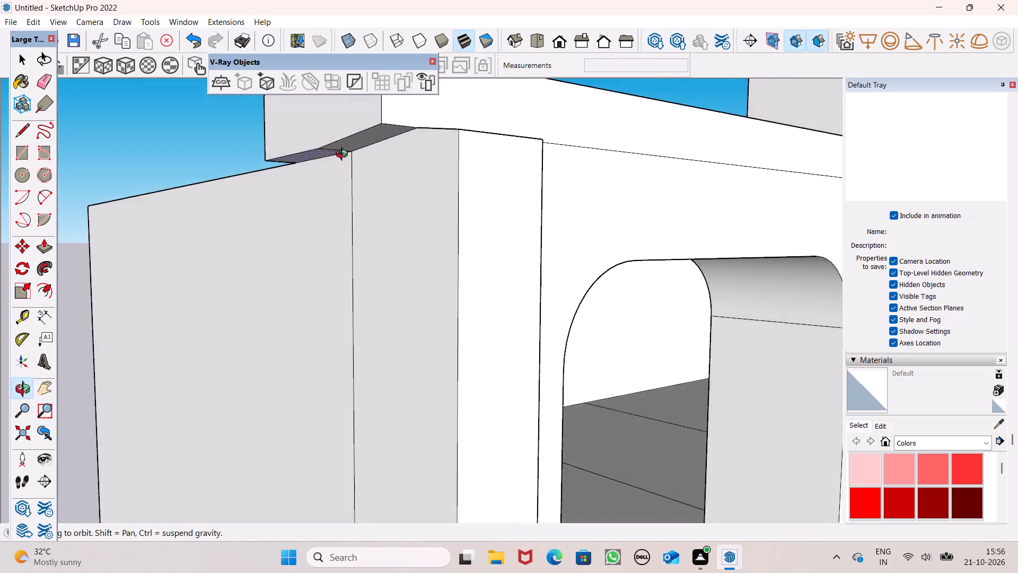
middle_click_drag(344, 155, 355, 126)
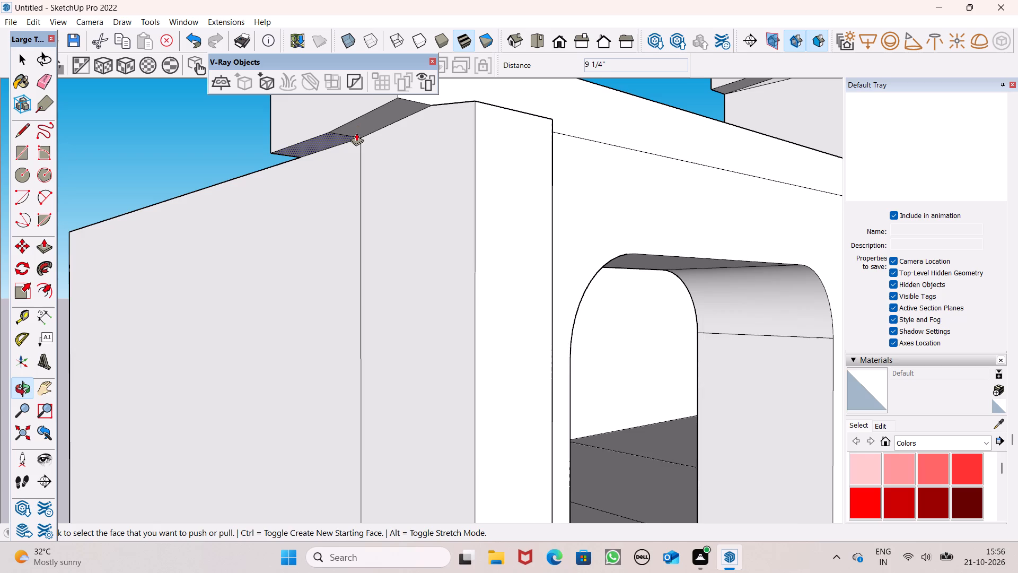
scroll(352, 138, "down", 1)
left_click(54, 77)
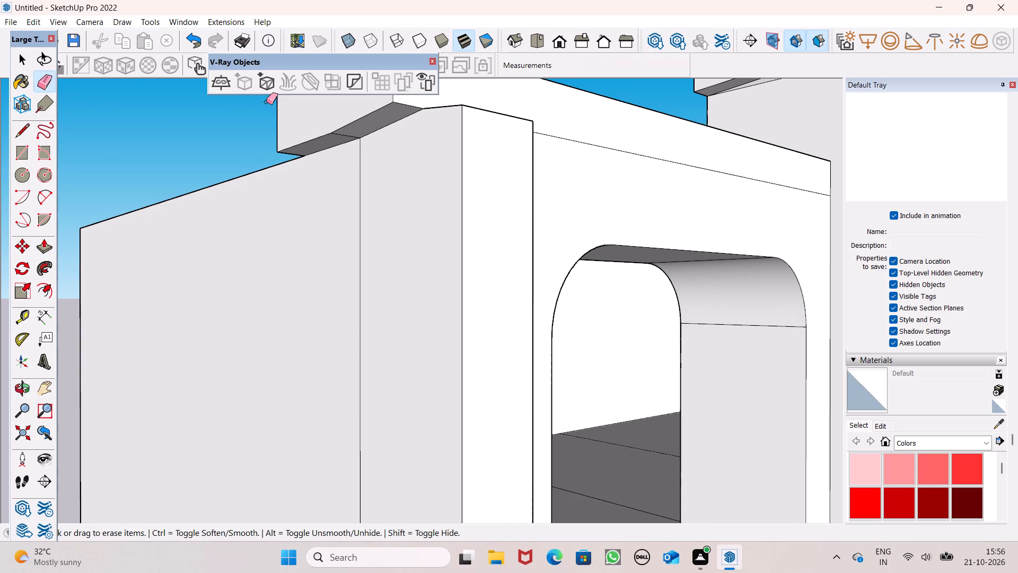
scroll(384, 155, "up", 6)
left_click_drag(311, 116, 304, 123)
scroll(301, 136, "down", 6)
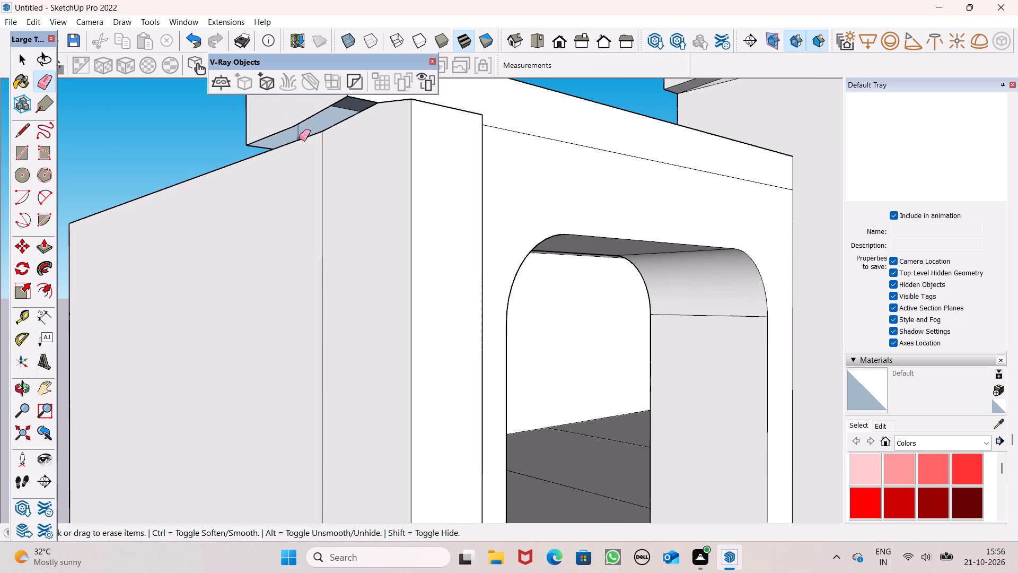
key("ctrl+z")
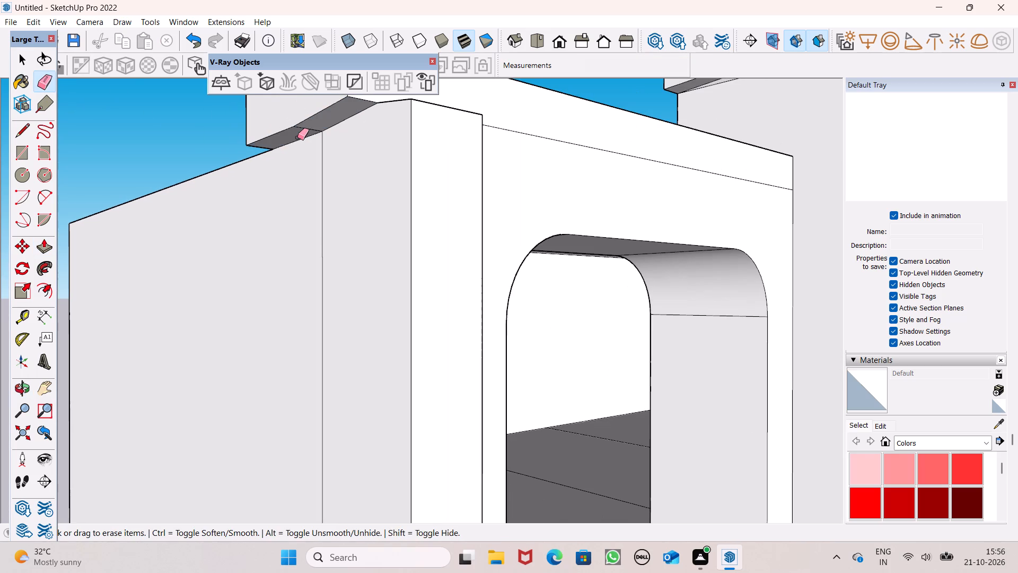
Push/Pull the outer end face of the left parapet further outward by about 1' 2 5/8".
scroll(348, 159, "down", 11)
middle_click_drag(423, 176, 418, 197)
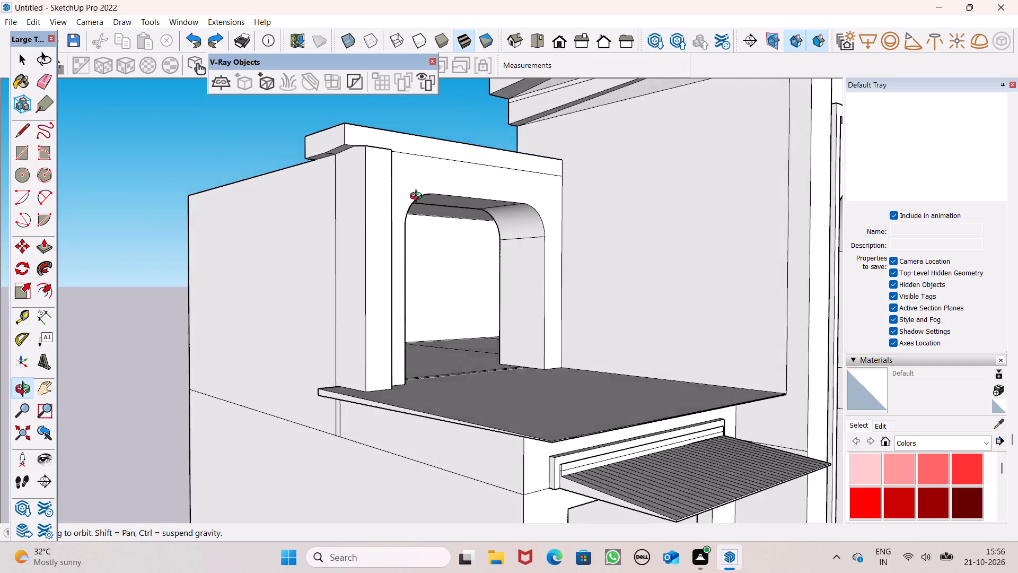
middle_click_drag(418, 197, 574, 281)
scroll(497, 197, "down", 2)
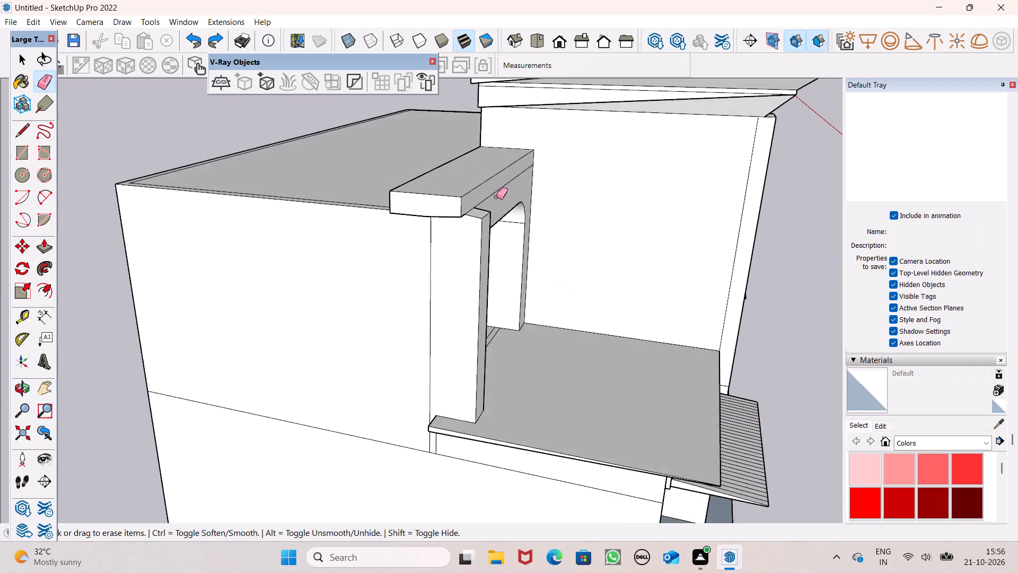
middle_click_drag(468, 234, 499, 241)
scroll(508, 216, "up", 5)
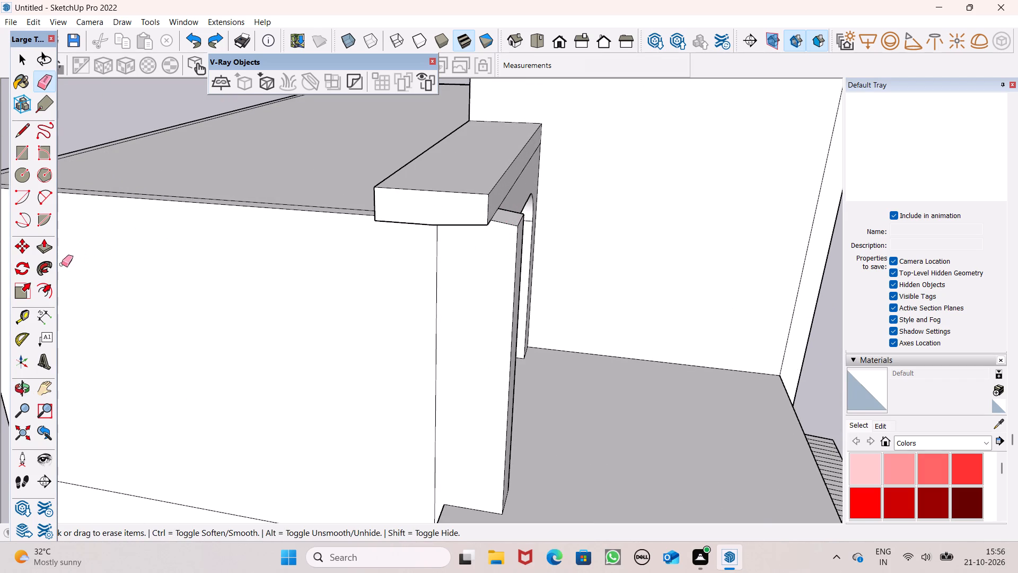
left_click(34, 251)
left_click_drag(458, 213, 457, 225)
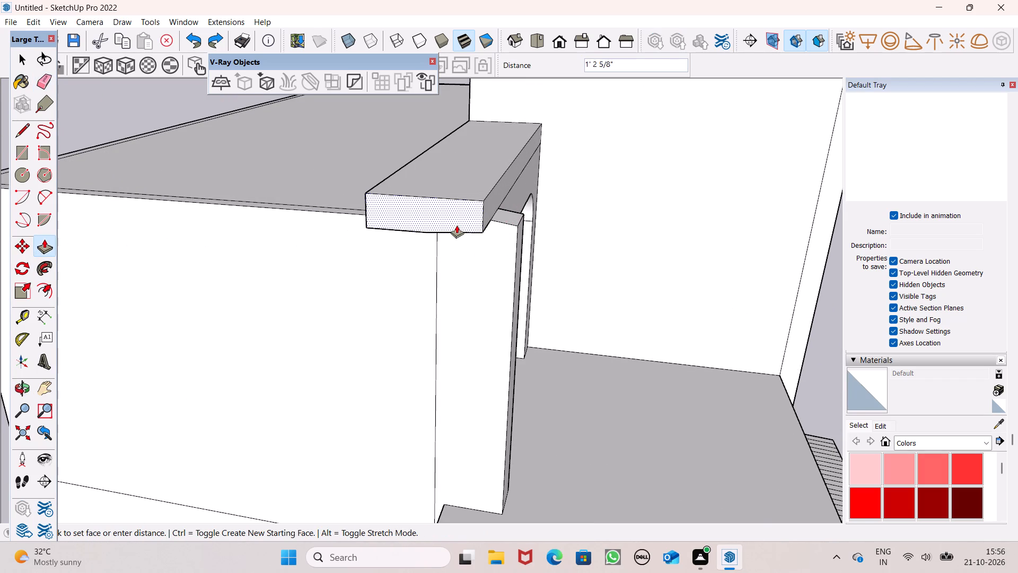
left_click_drag(457, 225, 457, 223)
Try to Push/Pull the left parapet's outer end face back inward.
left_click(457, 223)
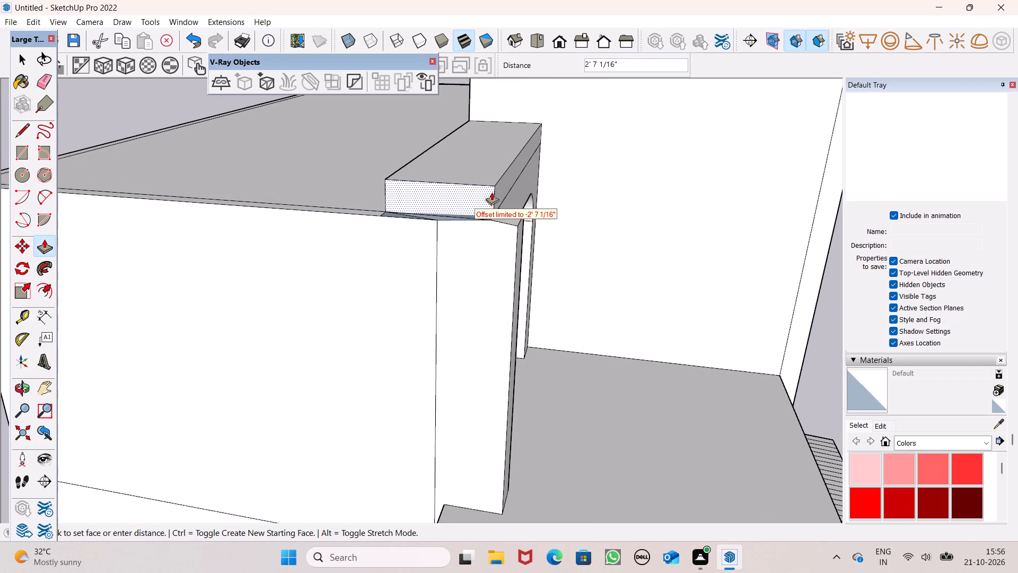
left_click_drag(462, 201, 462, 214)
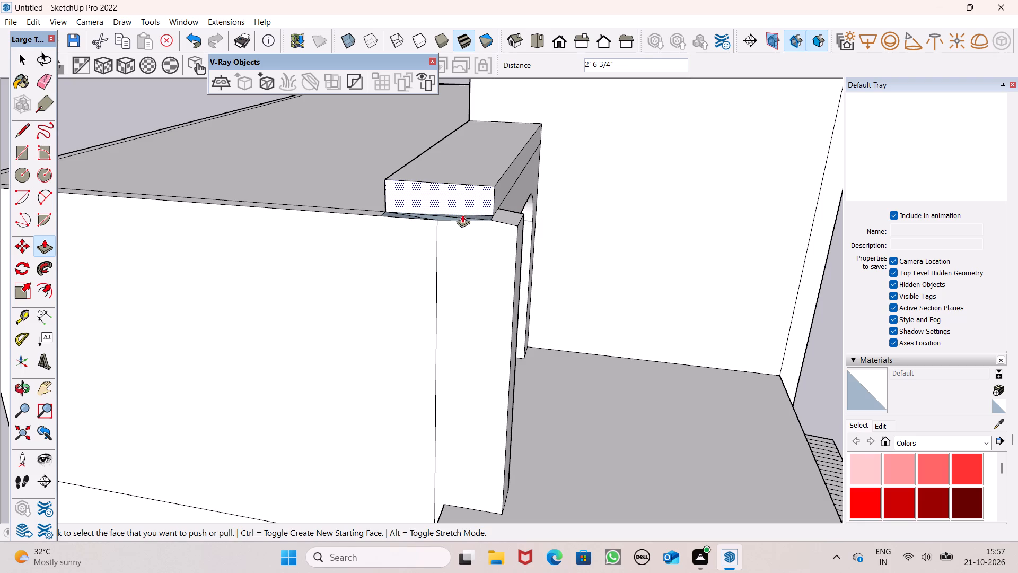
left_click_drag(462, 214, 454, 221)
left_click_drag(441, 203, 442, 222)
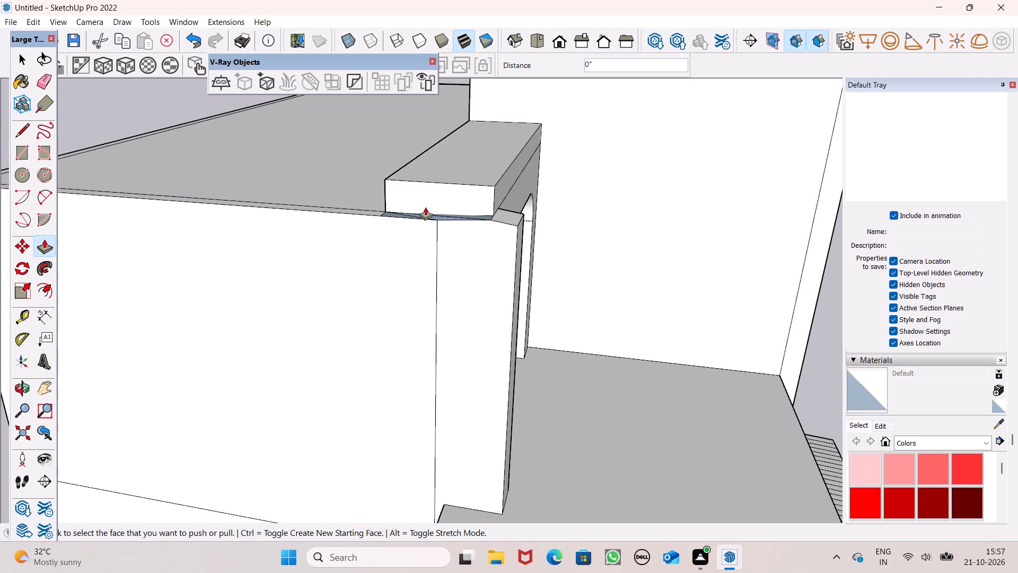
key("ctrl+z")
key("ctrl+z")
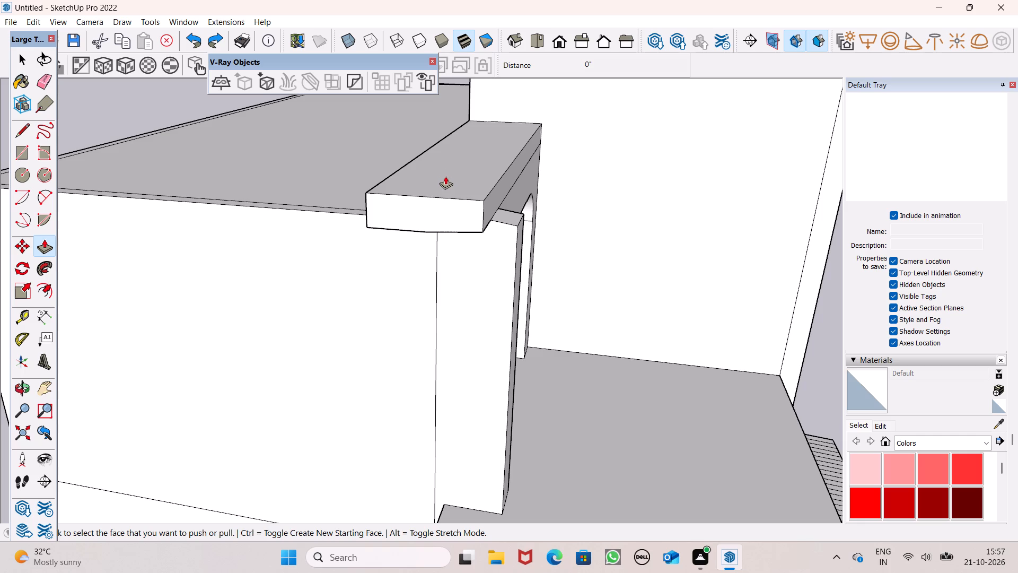
Examine the left parapet's overhang and the building's left side from several angles.
scroll(445, 176, "down", 3)
middle_click_drag(458, 199, 388, 166)
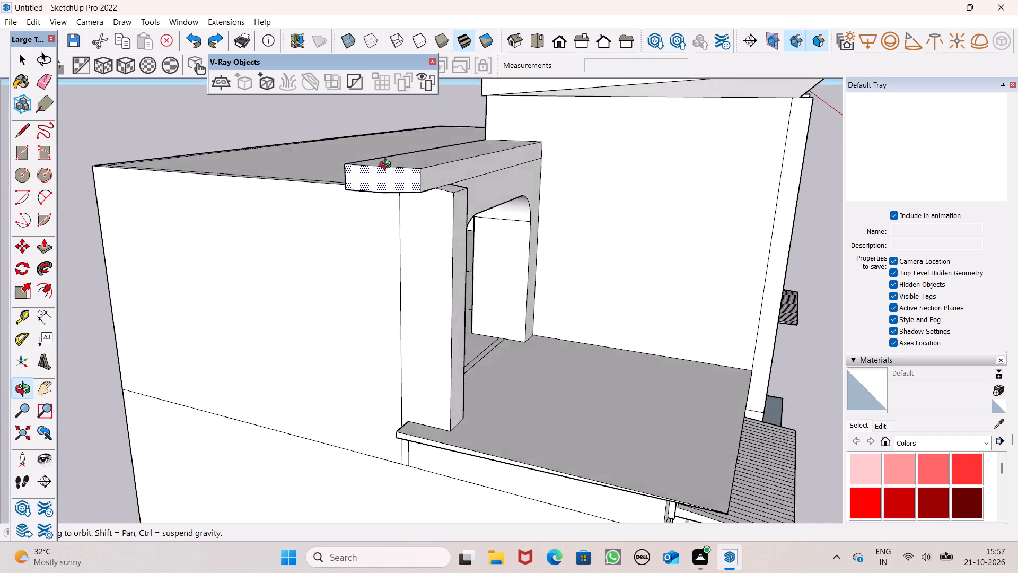
middle_click_drag(388, 166, 329, 131)
scroll(386, 152, "down", 2)
middle_click_drag(390, 157, 292, 133)
scroll(346, 138, "up", 1)
middle_click_drag(353, 150, 382, 238)
scroll(386, 140, "down", 6)
scroll(385, 138, "up", 1)
scroll(385, 138, "down", 2)
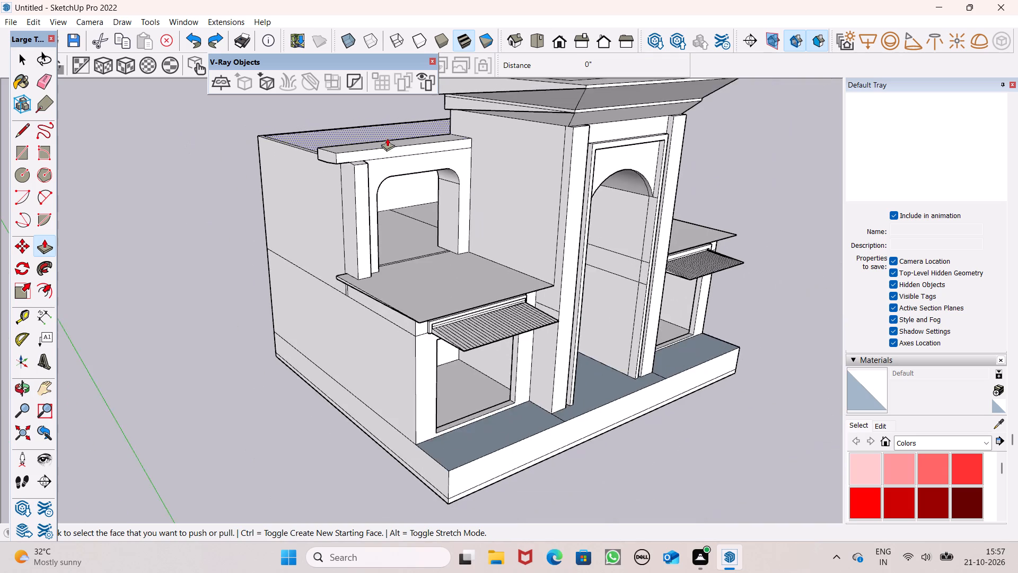
scroll(387, 138, "down", 4)
middle_click_drag(485, 159, 516, 82)
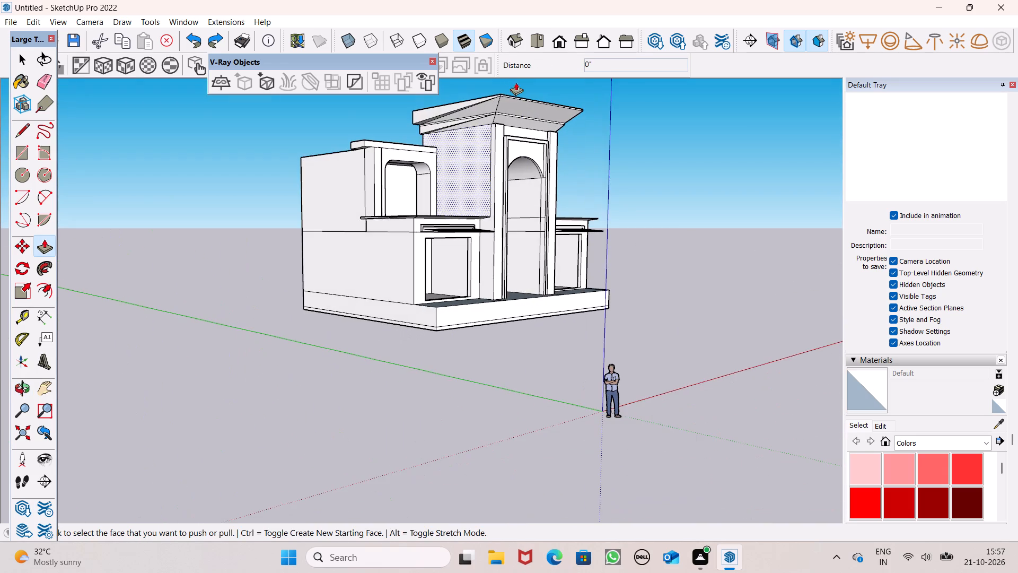
middle_click_drag(516, 82, 515, 83)
scroll(343, 154, "up", 3)
scroll(340, 154, "down", 1)
scroll(340, 154, "up", 11)
middle_click_drag(388, 152, 417, 111)
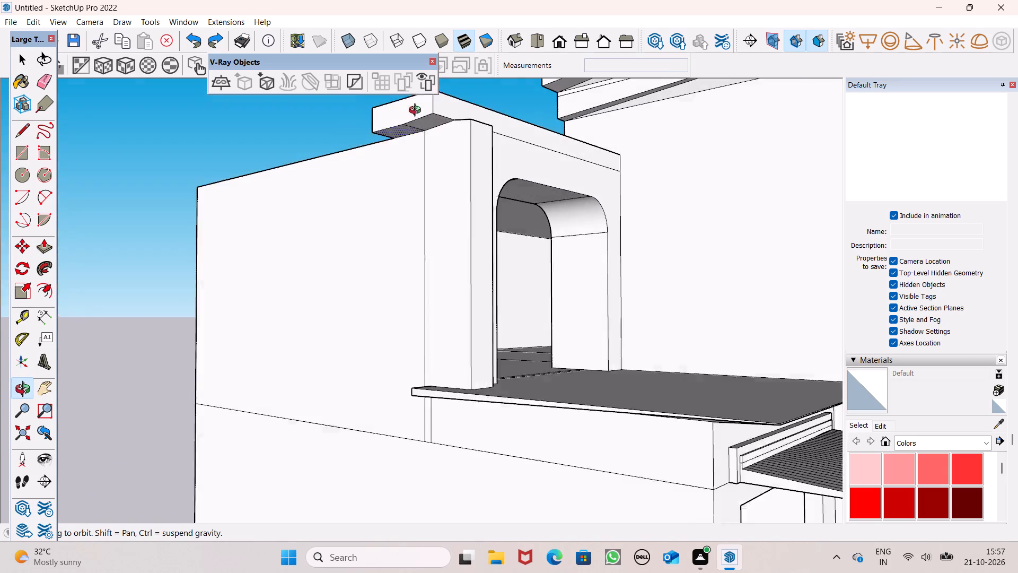
middle_click_drag(417, 111, 456, 133)
scroll(446, 121, "up", 7)
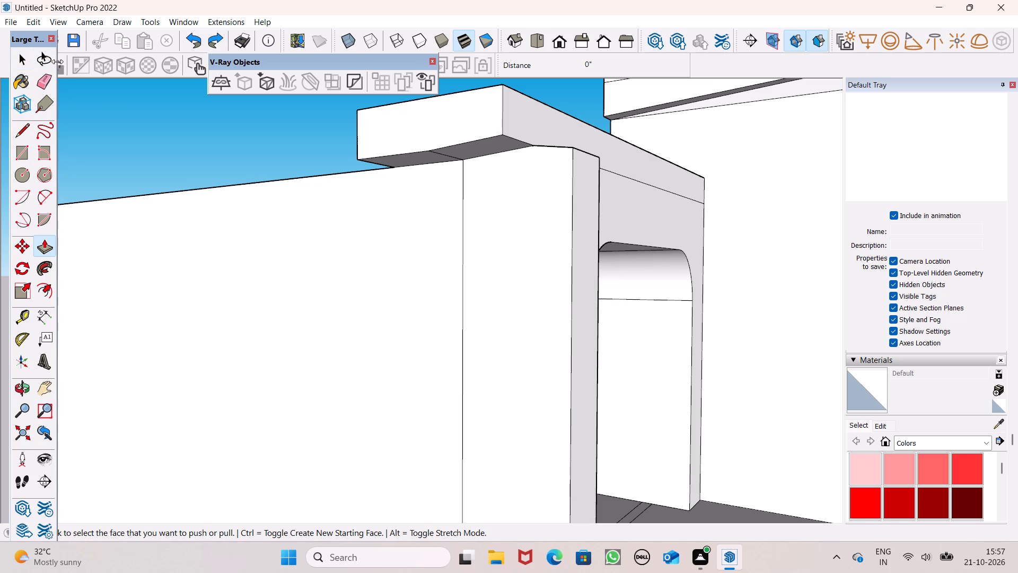
Adjust the left parapet's outer end face with a Push/Pull of about 4 1/8".
scroll(108, 90, "down", 4)
middle_click_drag(280, 132, 305, 86)
scroll(322, 111, "down", 6)
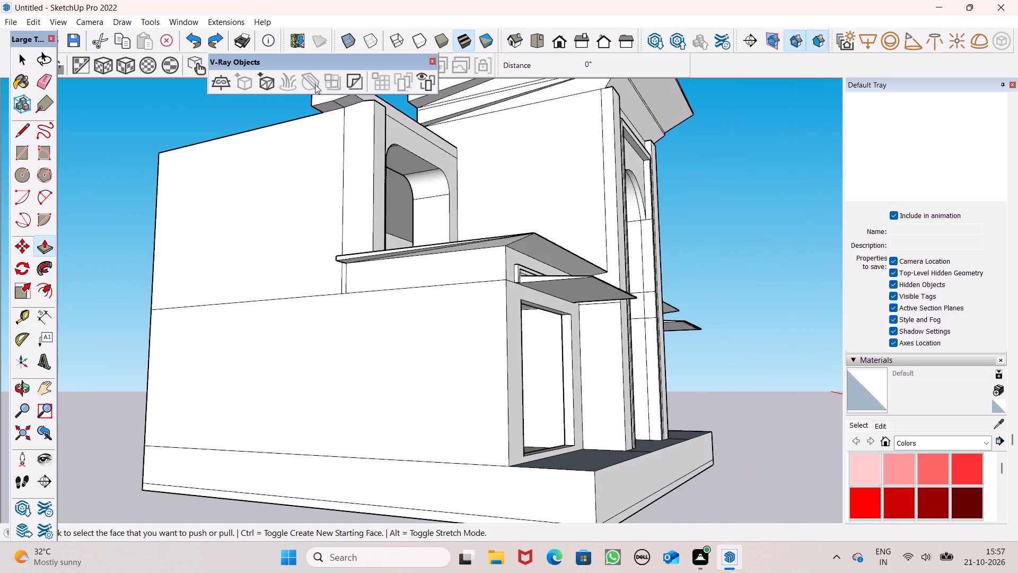
scroll(320, 128, "down", 5)
scroll(318, 108, "up", 8)
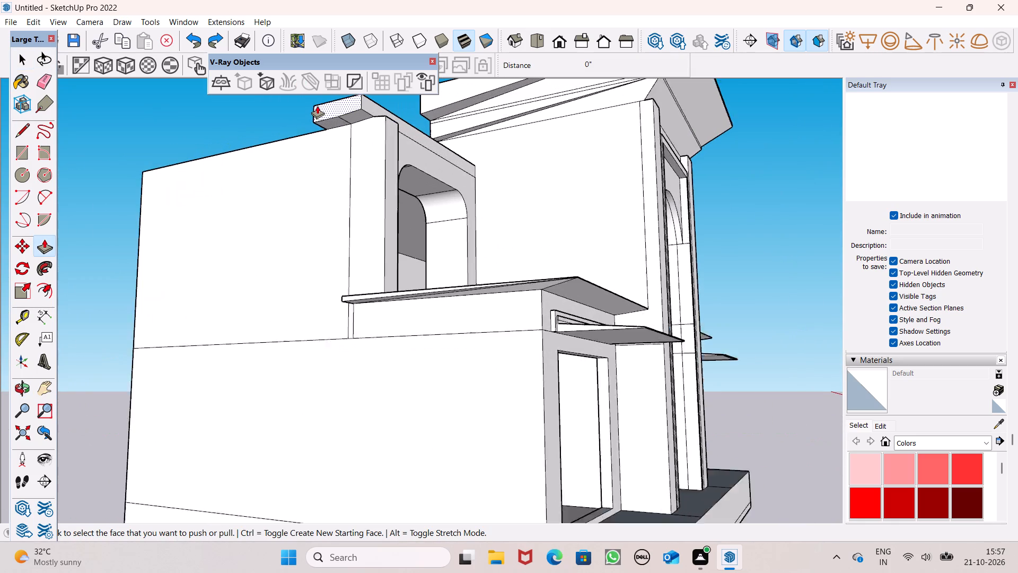
scroll(317, 106, "up", 3)
left_click(326, 107)
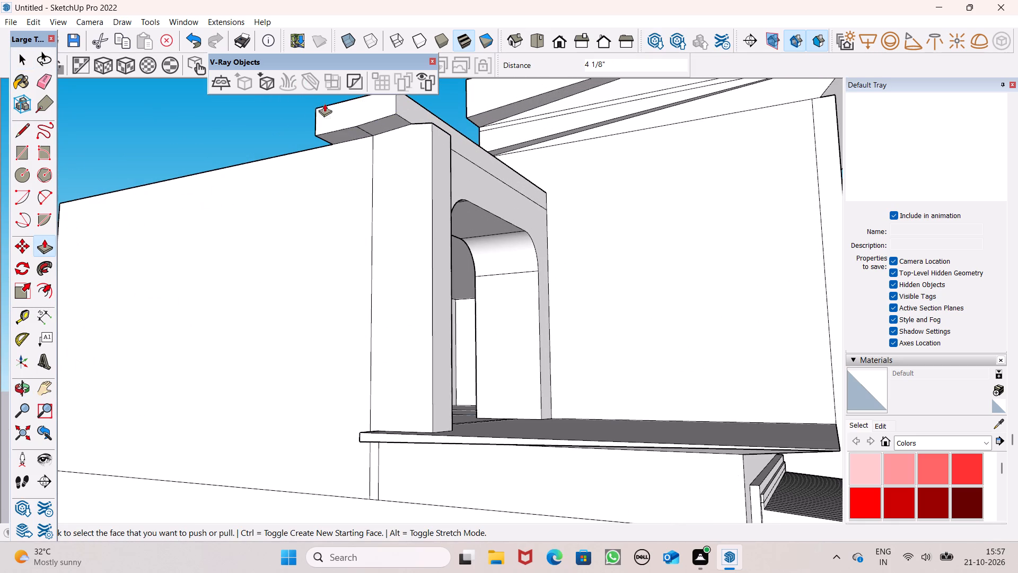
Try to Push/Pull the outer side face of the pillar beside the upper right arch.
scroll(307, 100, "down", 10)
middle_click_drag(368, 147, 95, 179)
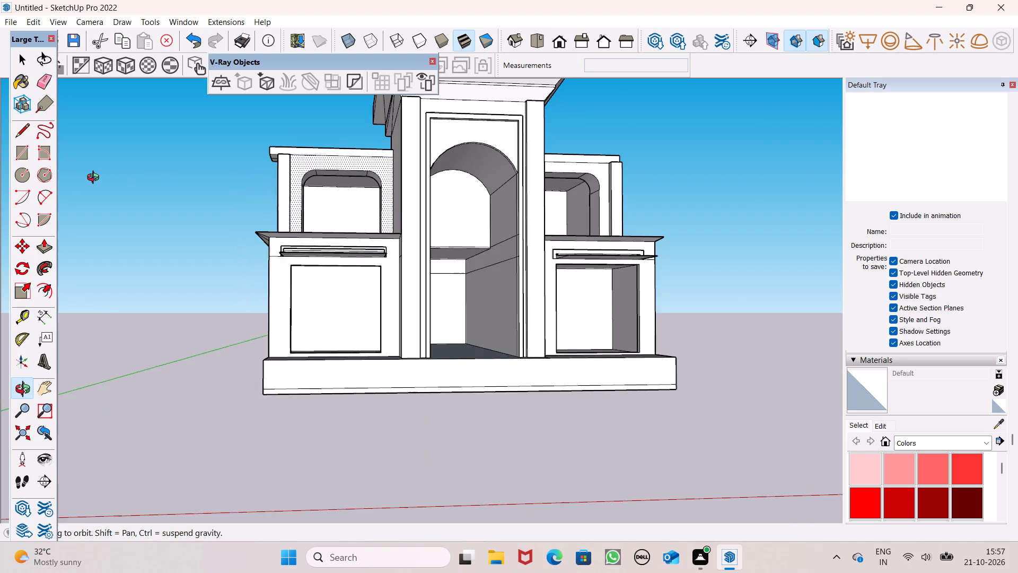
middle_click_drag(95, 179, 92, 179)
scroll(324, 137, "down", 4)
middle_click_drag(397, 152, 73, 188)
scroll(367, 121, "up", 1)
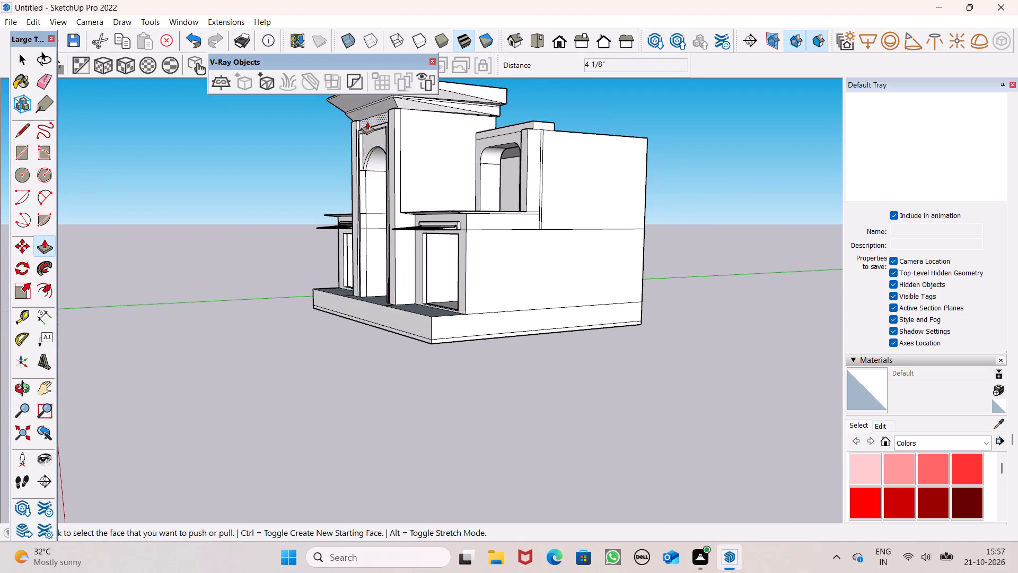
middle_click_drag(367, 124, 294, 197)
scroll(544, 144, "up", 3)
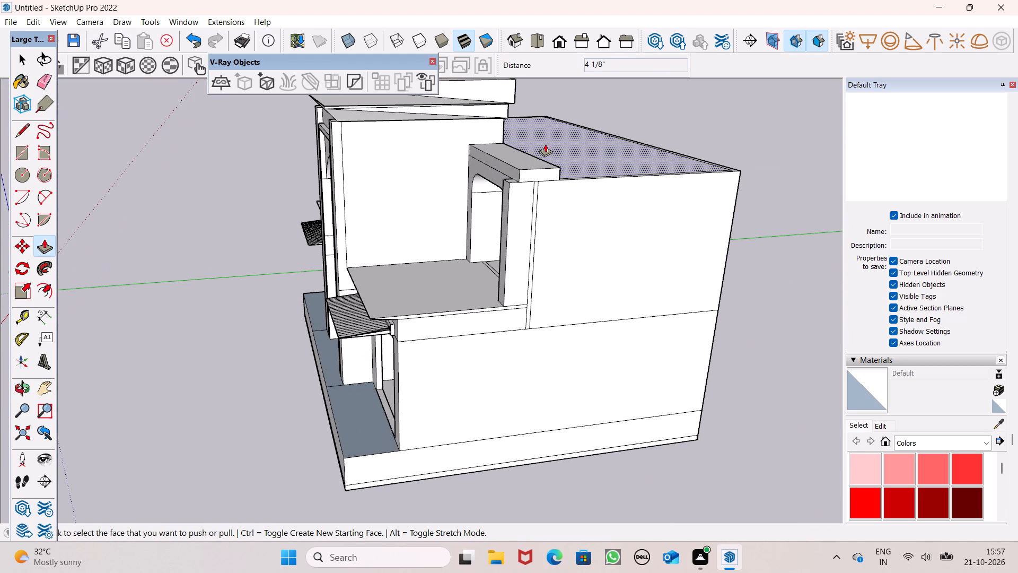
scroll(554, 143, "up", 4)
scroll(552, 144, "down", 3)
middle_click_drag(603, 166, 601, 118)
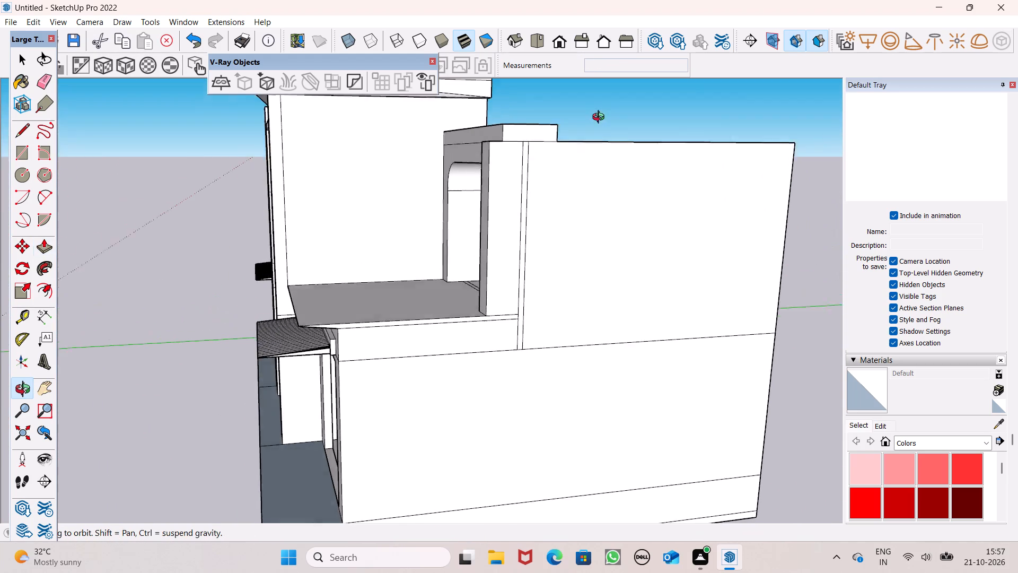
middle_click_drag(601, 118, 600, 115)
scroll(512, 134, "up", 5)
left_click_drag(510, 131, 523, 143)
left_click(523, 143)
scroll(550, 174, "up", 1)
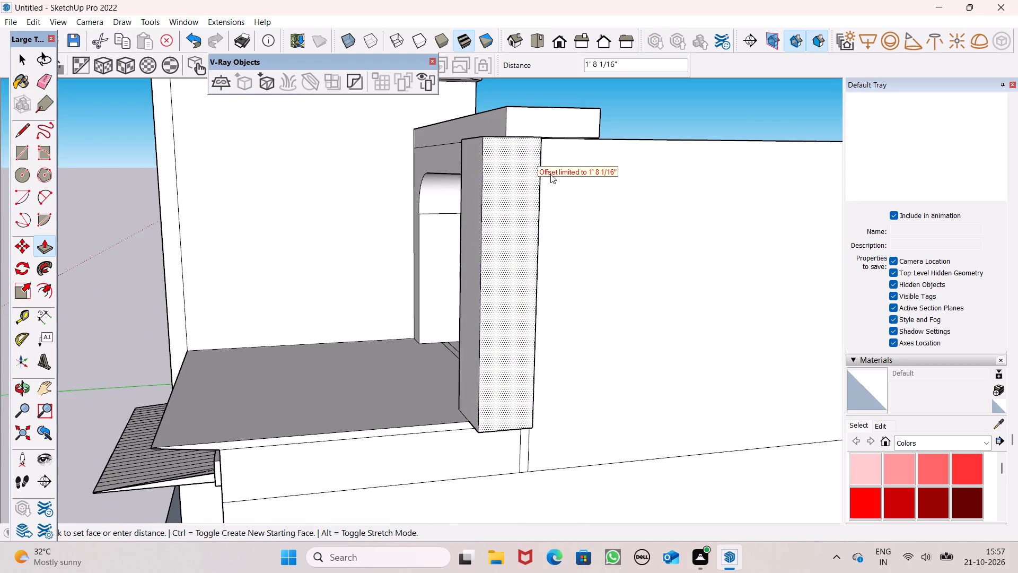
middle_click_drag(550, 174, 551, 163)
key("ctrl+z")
Push/Pull the outer end face of the right parapet outward by about 1' 7/8".
middle_click_drag(555, 175, 564, 128)
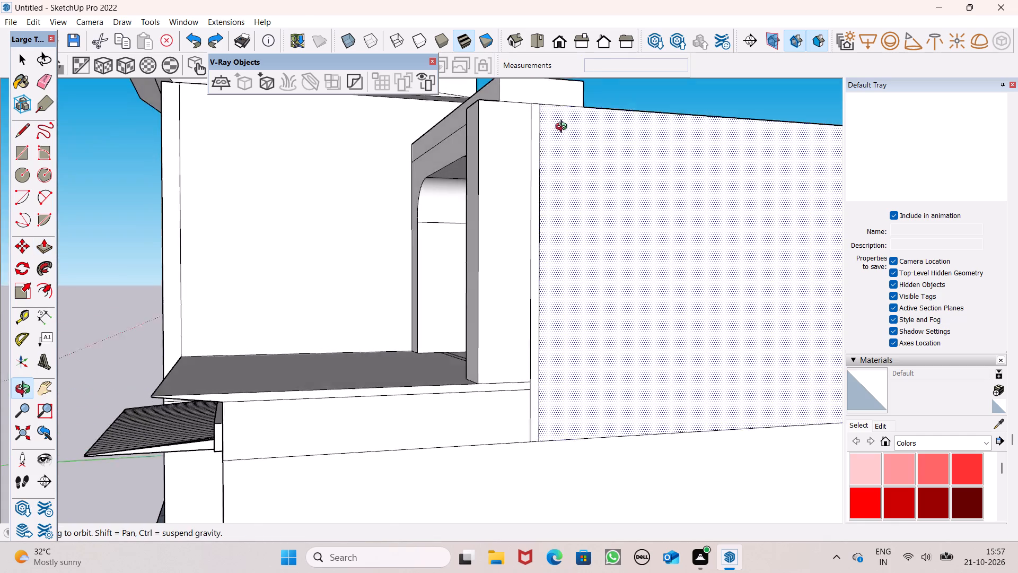
middle_click_drag(564, 128, 618, 199)
scroll(558, 161, "up", 4)
left_click_drag(557, 147, 575, 159)
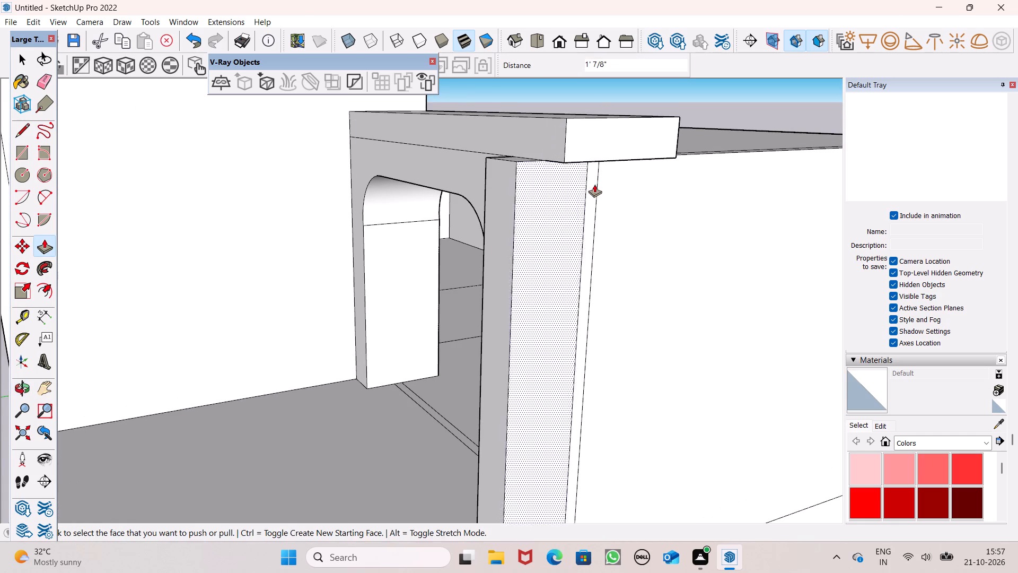
Fine-tune the overhang of the right parapet's outer end face with small additional Push/Pull moves.
middle_click_drag(603, 194, 609, 99)
scroll(589, 218, "down", 6)
middle_click_drag(593, 205, 593, 158)
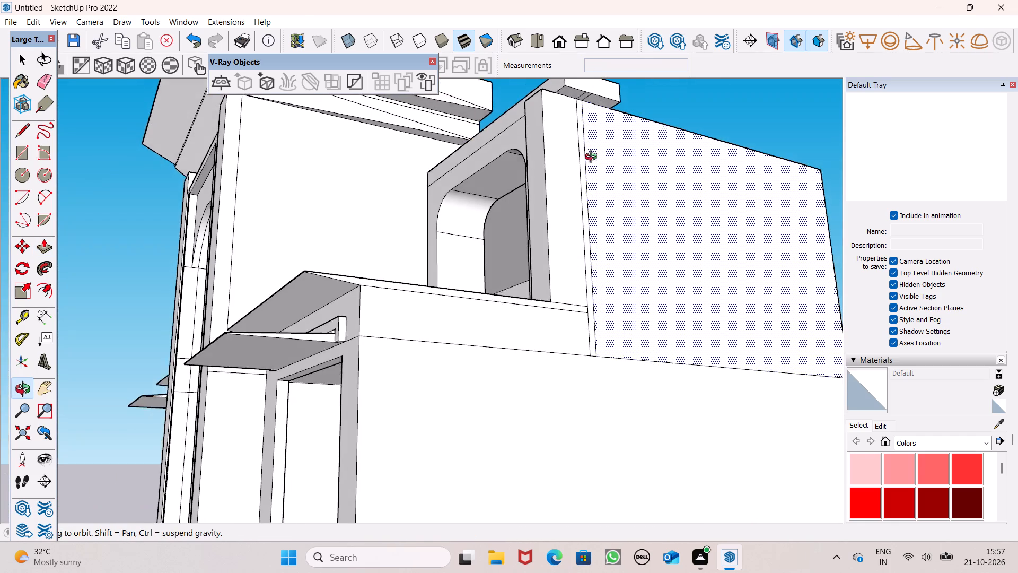
middle_click_drag(593, 158, 572, 245)
scroll(564, 161, "up", 5)
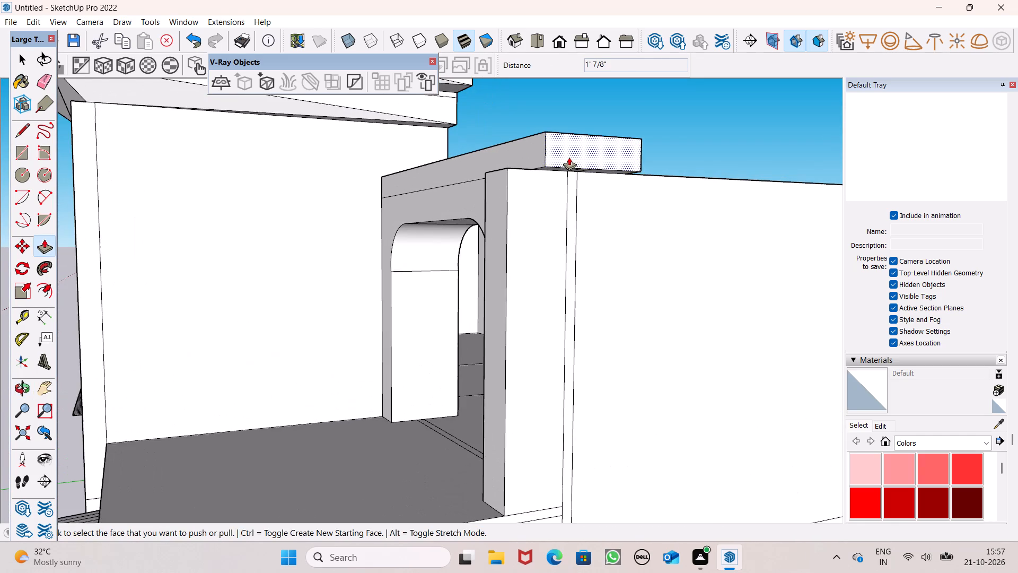
left_click_drag(569, 157, 580, 160)
middle_click_drag(589, 194, 593, 153)
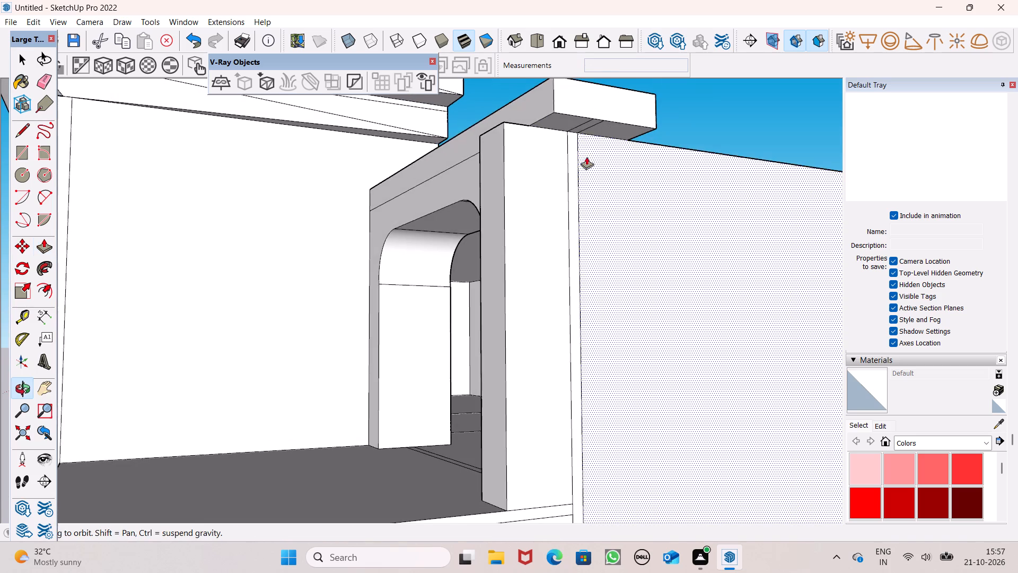
scroll(585, 158, "down", 3)
scroll(587, 106, "up", 3)
left_click_drag(582, 109, 577, 116)
key("space")
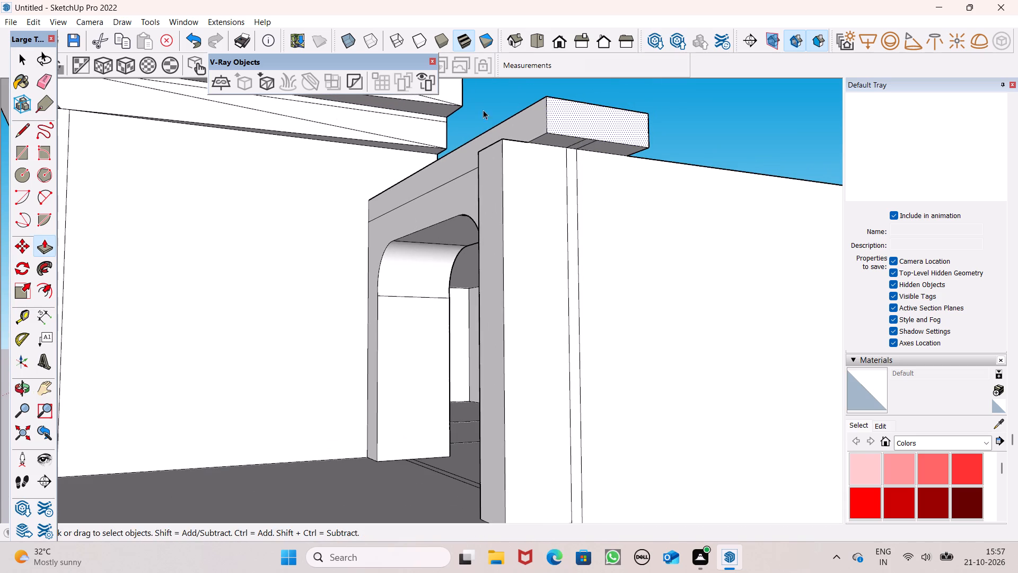
Erase the leftover cross edges on the underside of the right parapet's outer overhang, above the side wall.
left_click(46, 81)
scroll(330, 132, "up", 4)
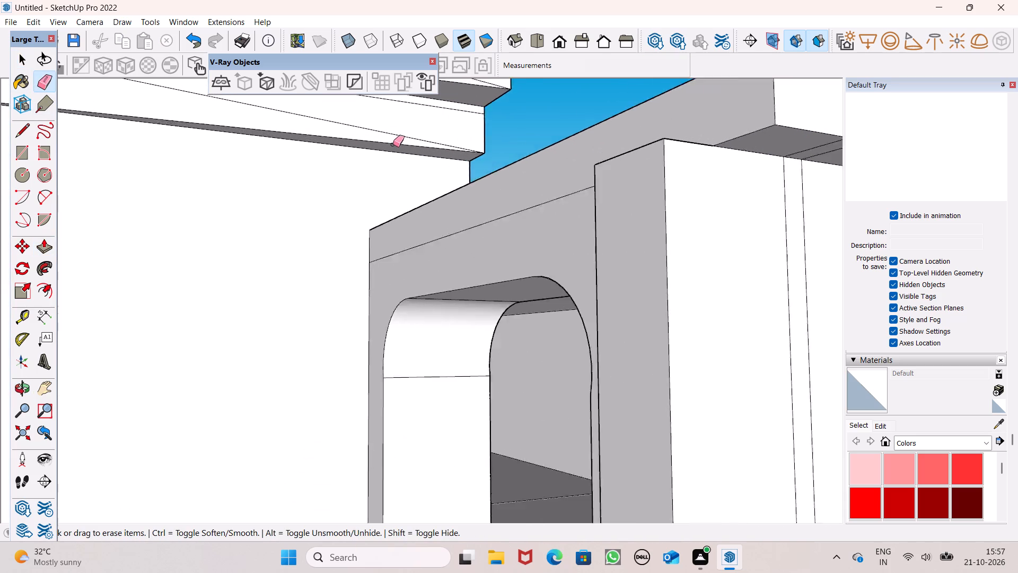
scroll(393, 144, "up", 3)
scroll(411, 163, "down", 6)
middle_click_drag(414, 233, 429, 176)
scroll(503, 220, "down", 5)
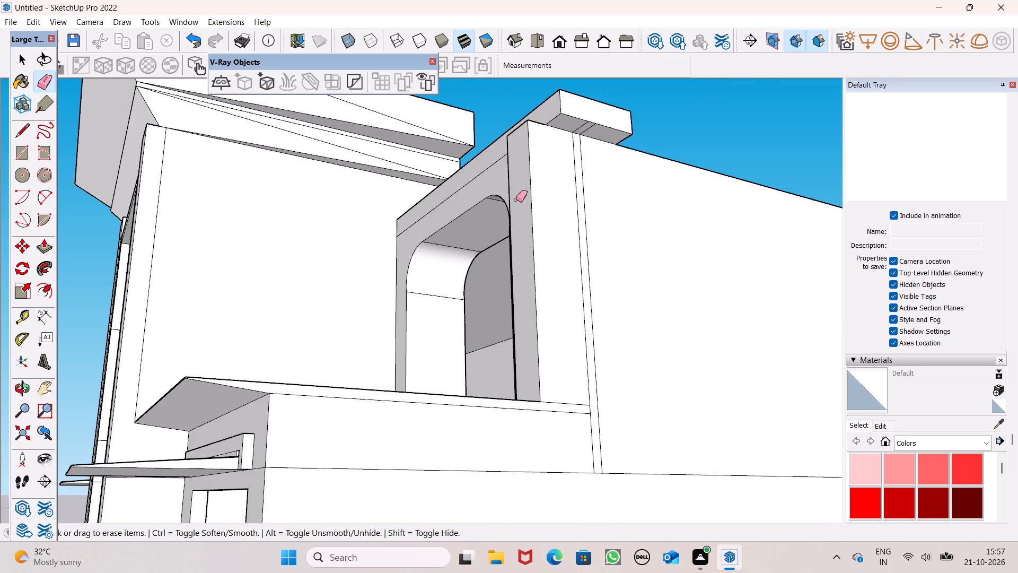
scroll(569, 168, "up", 5)
left_click_drag(580, 129, 561, 129)
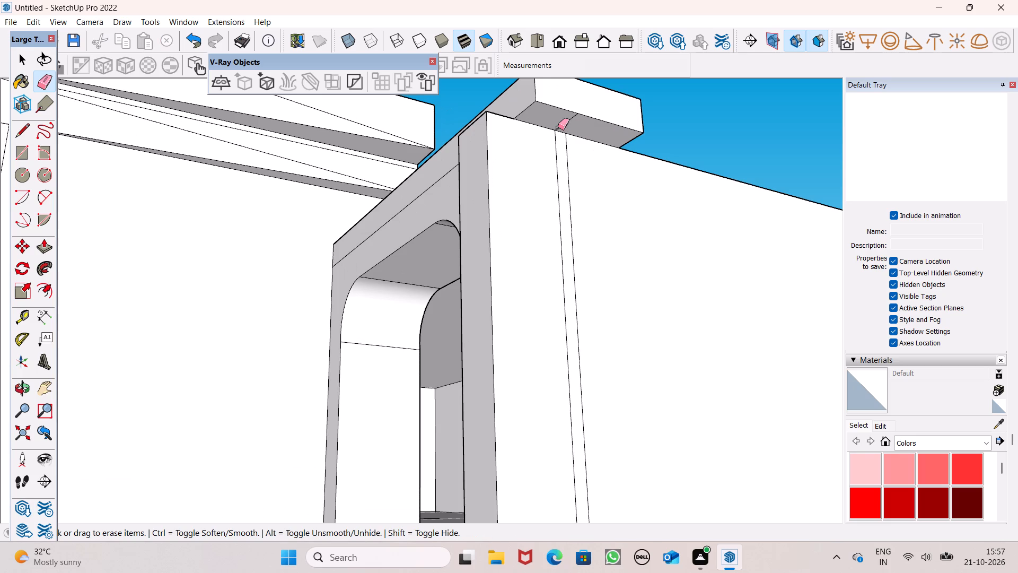
double_click(558, 127)
Examine the front facade, roof and both upper side parapets from several angles and distances.
scroll(567, 197, "down", 11)
middle_click_drag(567, 258, 701, 385)
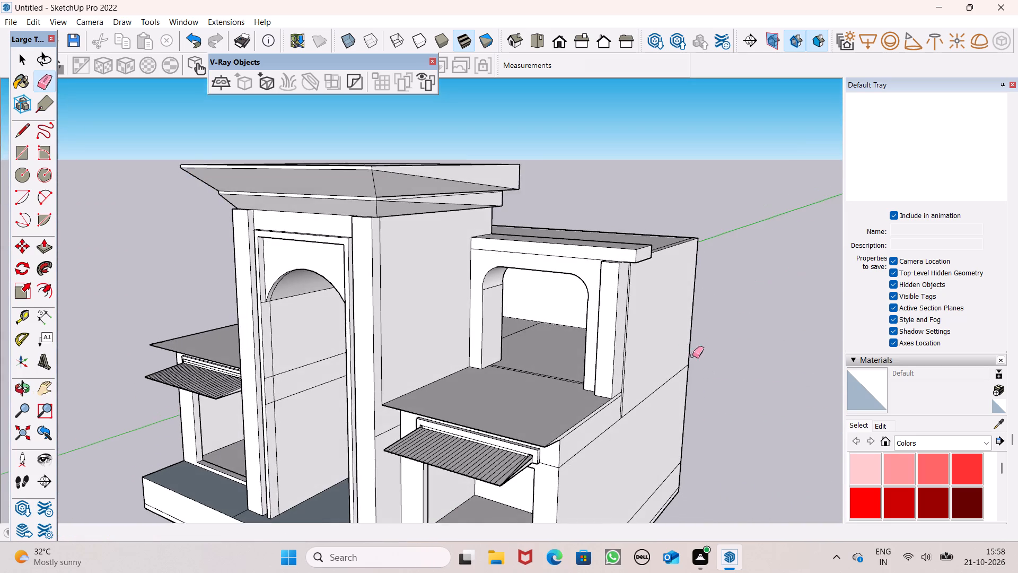
scroll(630, 301, "up", 1)
middle_click_drag(630, 310, 646, 386)
scroll(624, 279, "up", 6)
scroll(661, 246, "down", 5)
key("space")
scroll(648, 250, "down", 6)
middle_click_drag(362, 245, 536, 235)
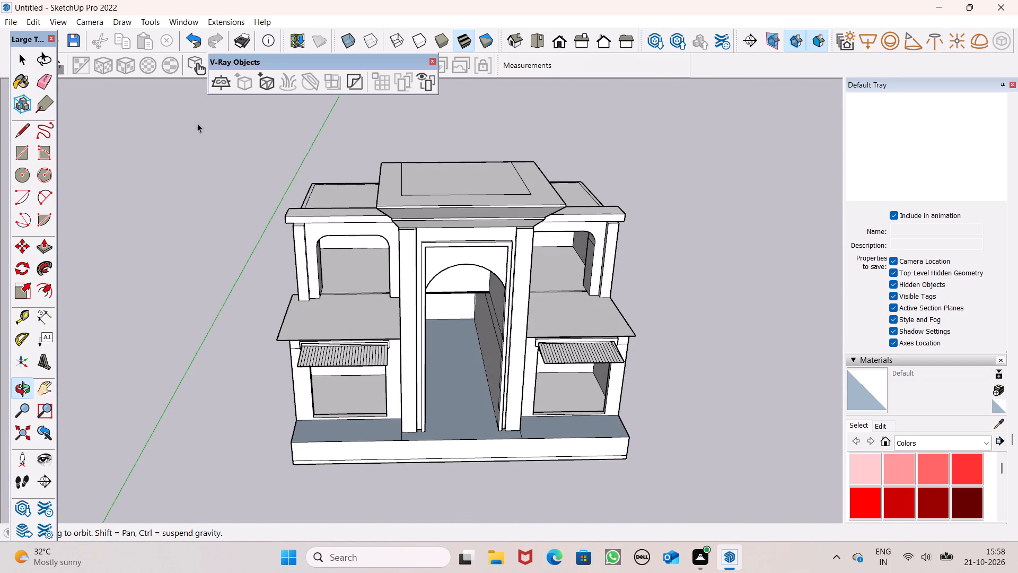
scroll(119, 38, "down", 1)
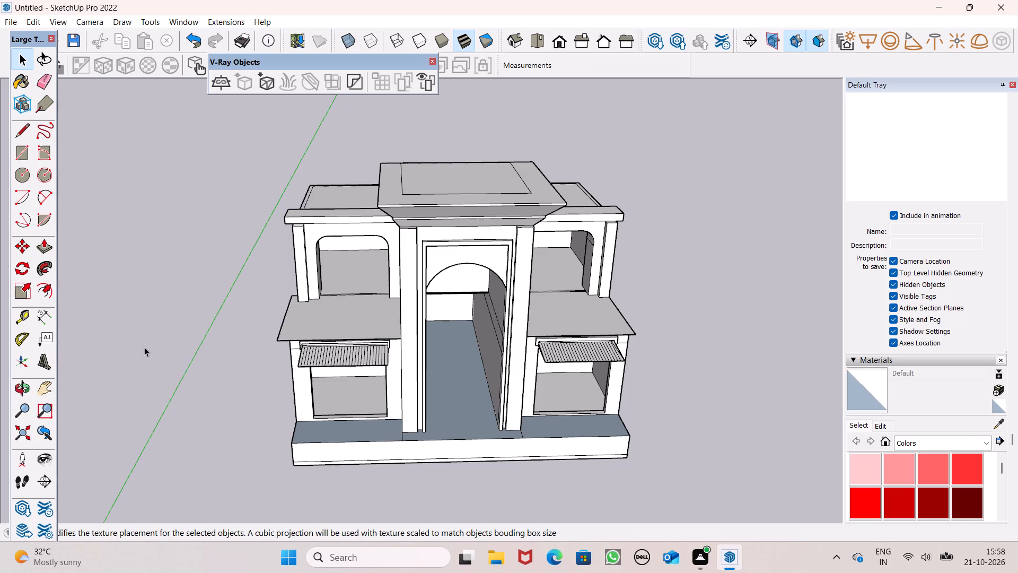
scroll(144, 375, "down", 3)
scroll(261, 404, "down", 3)
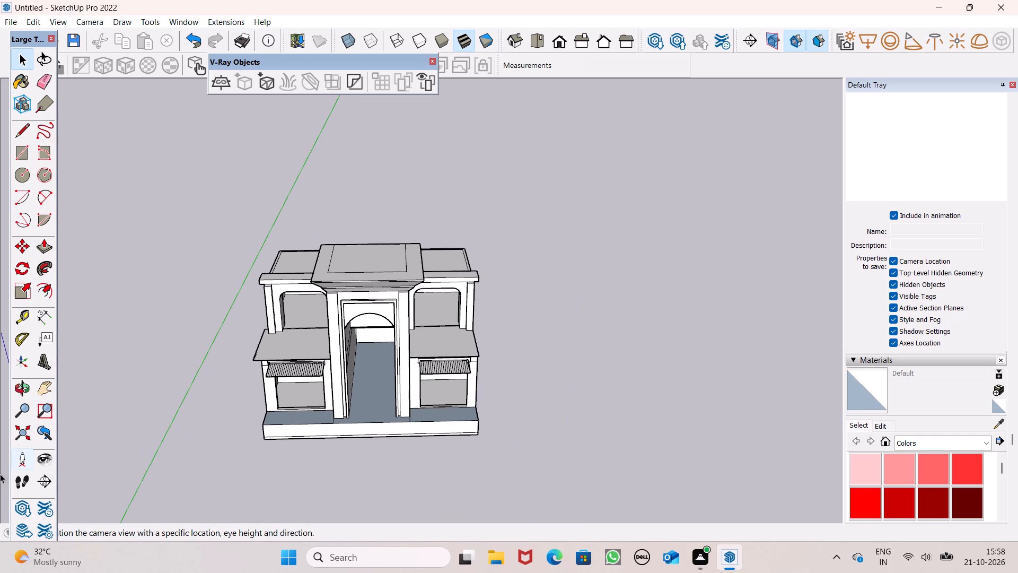
scroll(629, 466, "down", 3)
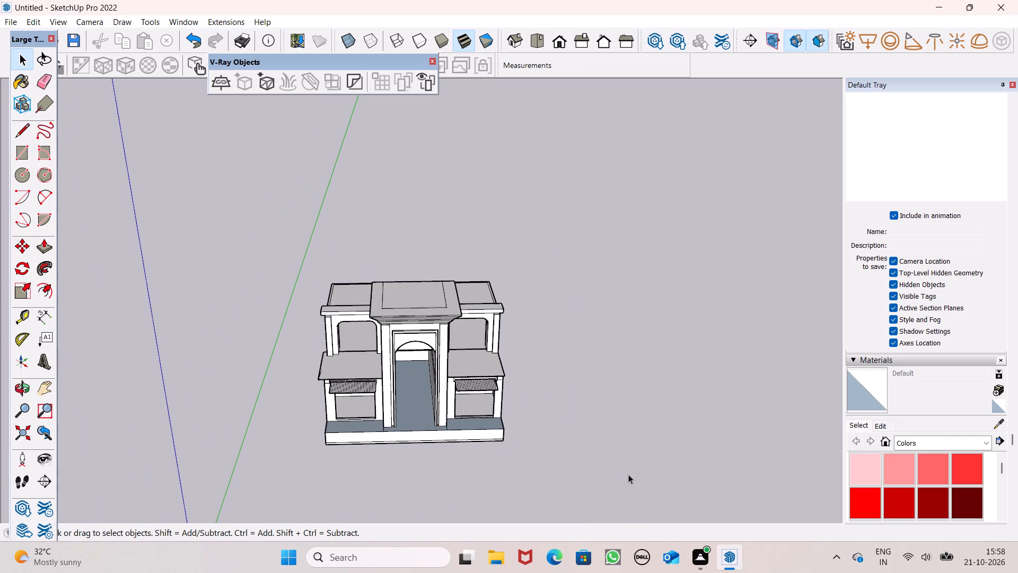
scroll(639, 514, "down", 5)
scroll(386, 437, "up", 4)
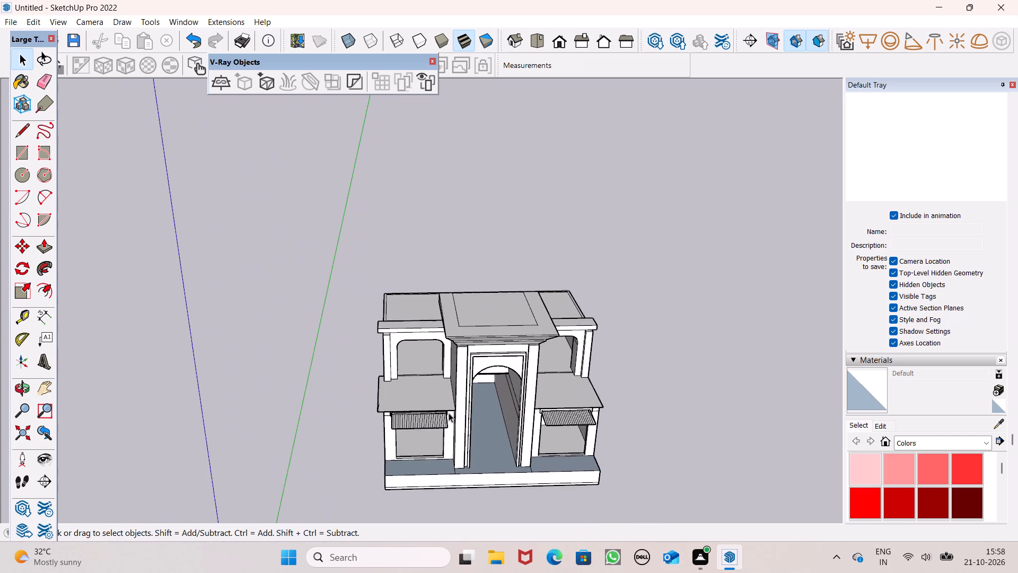
Push/Pull the left parapet's front face outward in two pulls of about 1' 1 15/16" and 1' 4 15/16".
scroll(449, 413, "up", 1)
scroll(424, 371, "up", 8)
middle_click_drag(469, 350, 507, 311)
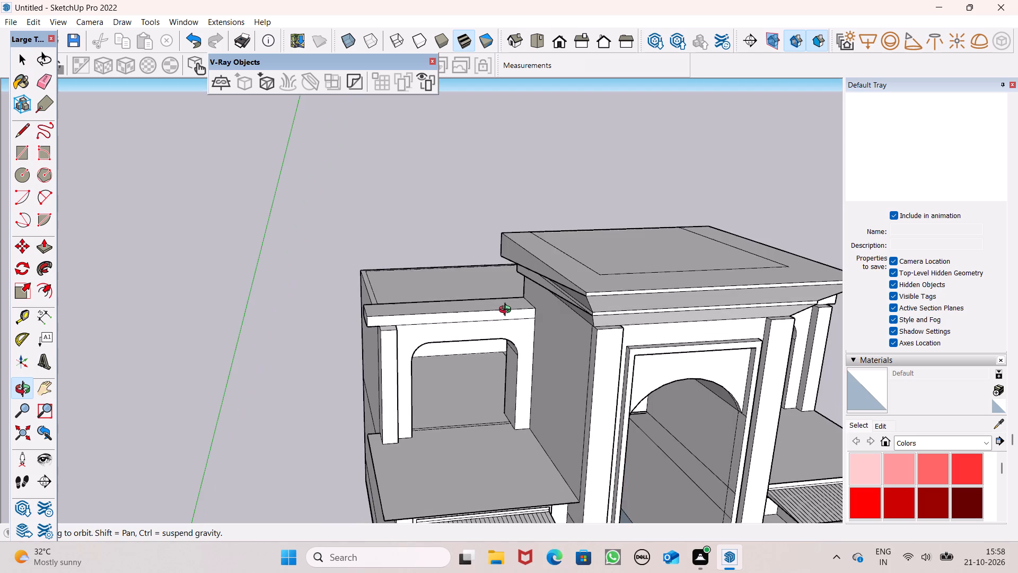
middle_click_drag(507, 311, 509, 310)
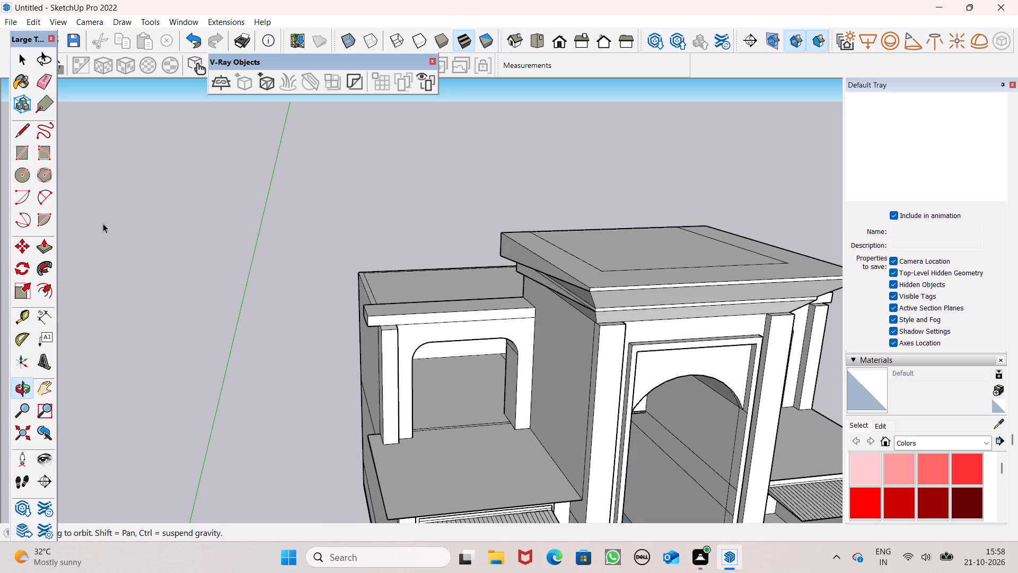
double_click(44, 246)
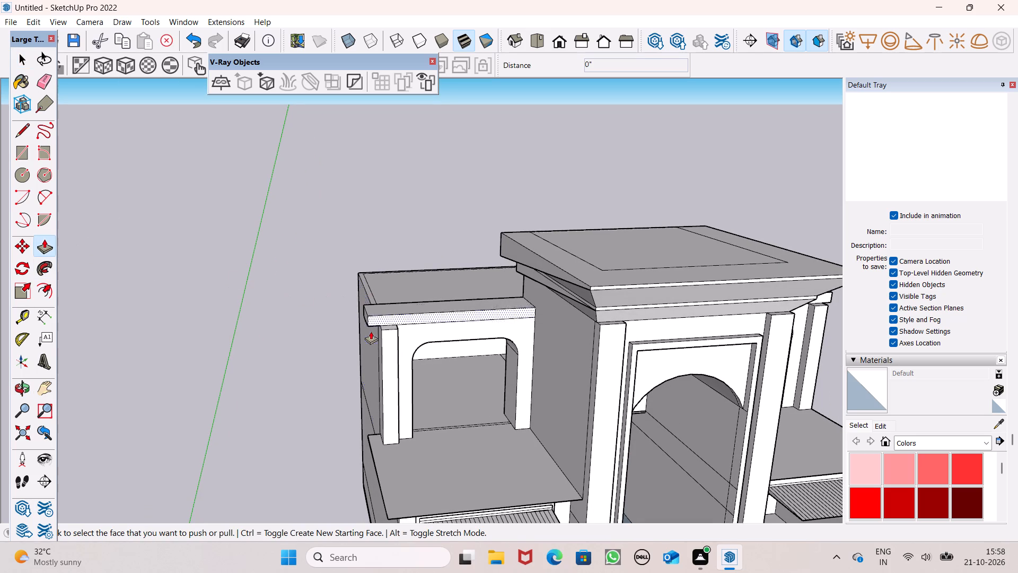
middle_click_drag(392, 360, 475, 393)
scroll(360, 329, "up", 9)
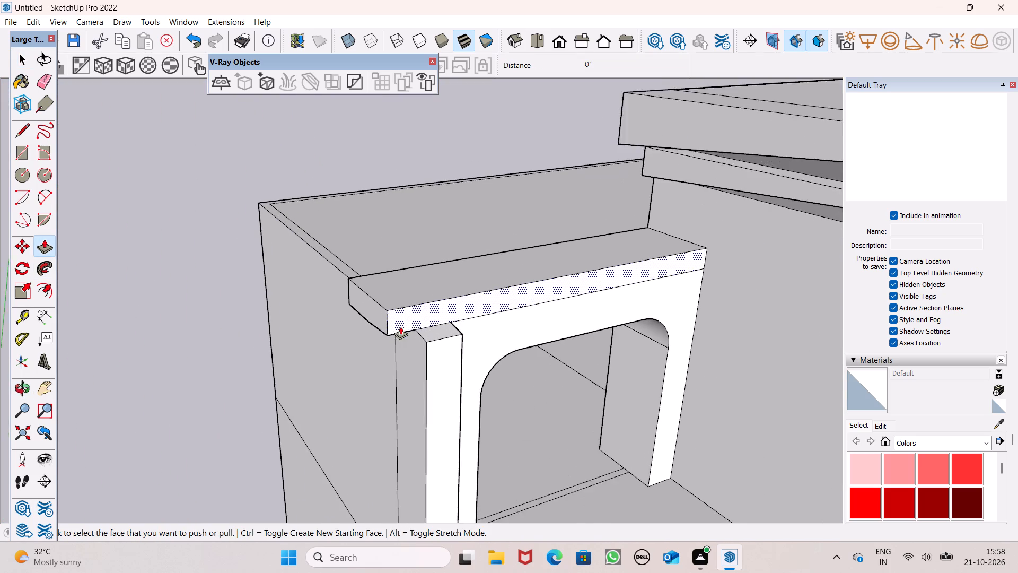
scroll(400, 326, "up", 1)
left_click_drag(401, 319, 452, 416)
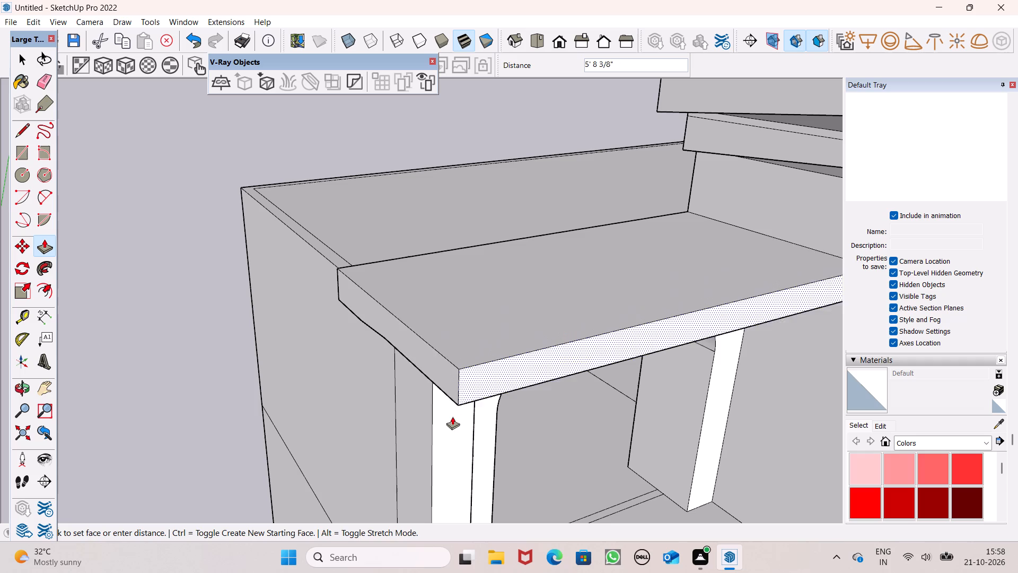
left_click_drag(452, 416, 431, 442)
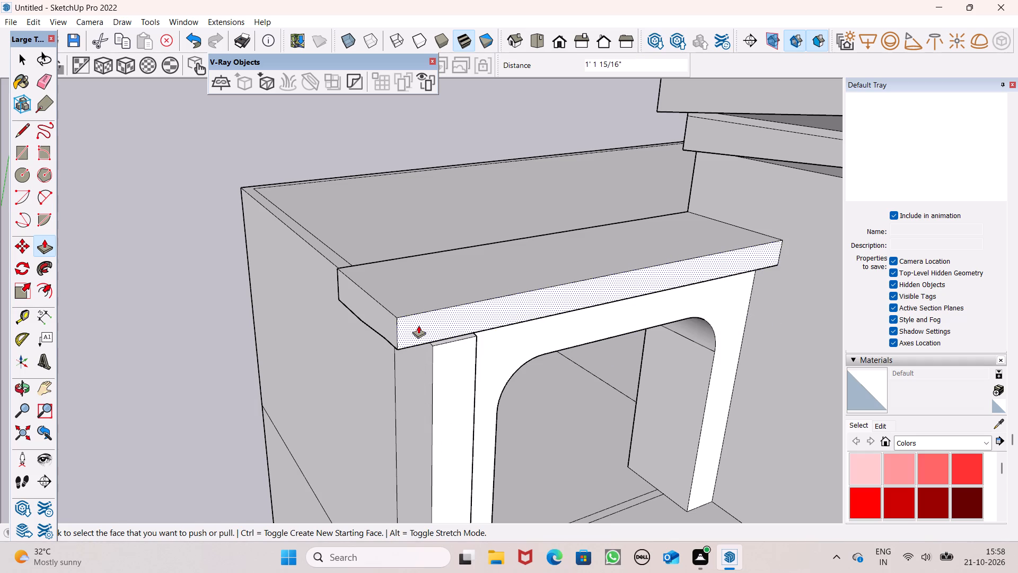
left_click_drag(419, 333, 432, 353)
Push/Pull the right parapet's front face outward in successive pulls so it overhangs the pillar beside the upper arch.
scroll(348, 313, "down", 4)
middle_click_drag(443, 351, 470, 264)
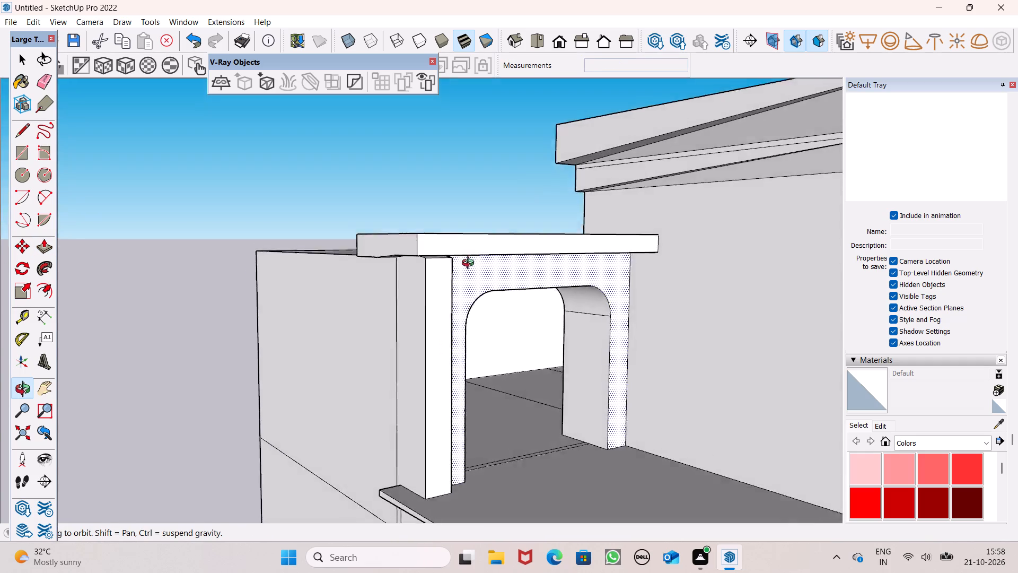
middle_click_drag(470, 264, 470, 188)
scroll(462, 188, "down", 12)
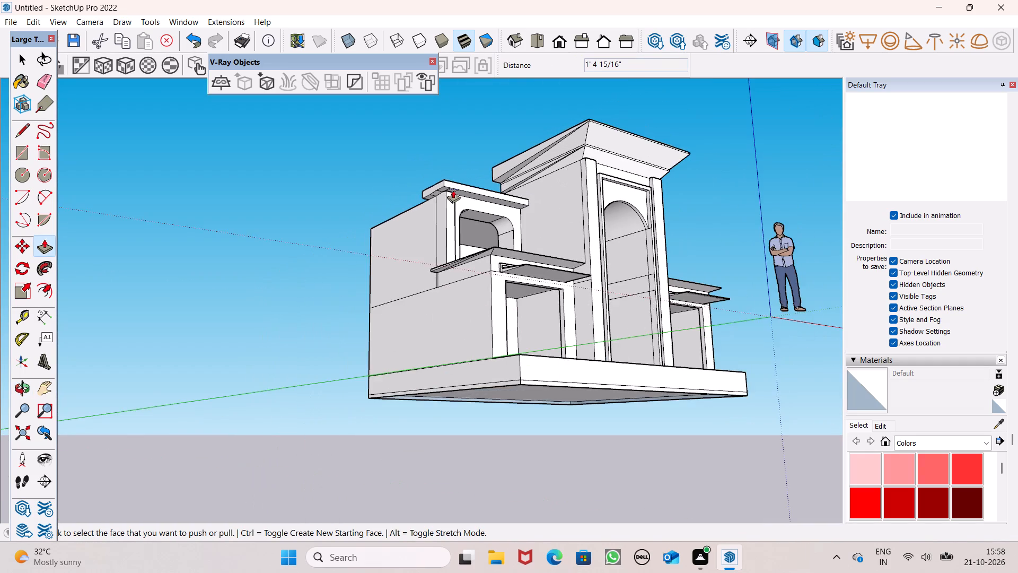
middle_click_drag(451, 196, 298, 200)
scroll(292, 193, "down", 5)
middle_click_drag(427, 207, 189, 357)
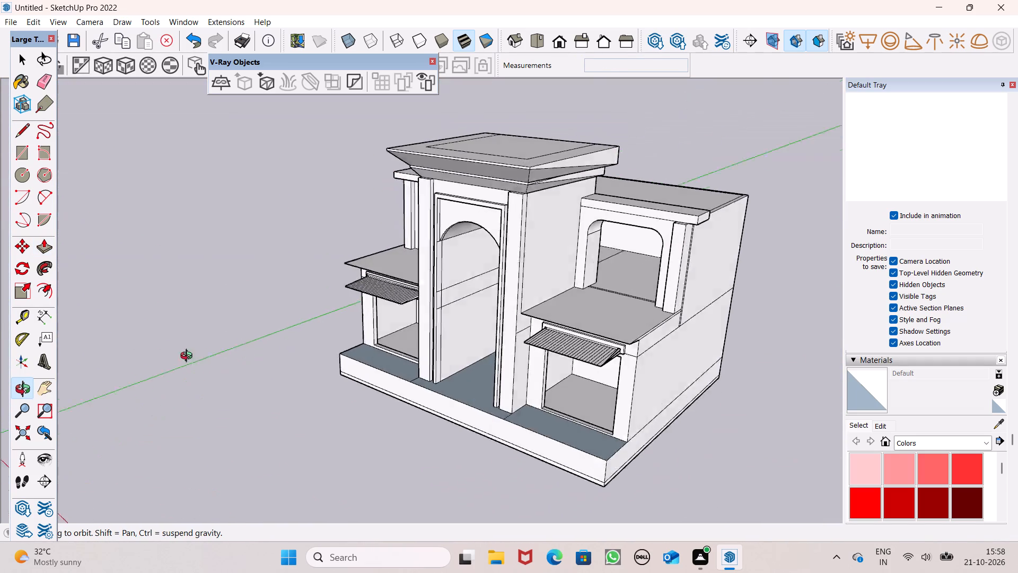
middle_click_drag(189, 357, 162, 354)
scroll(567, 229, "up", 5)
middle_click_drag(694, 204, 561, 212)
scroll(615, 260, "up", 4)
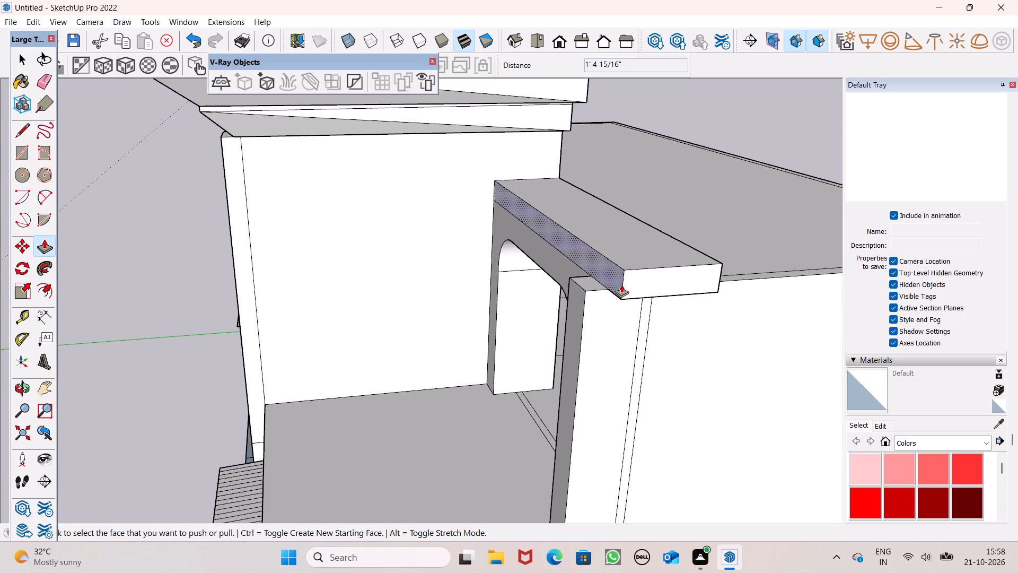
left_click_drag(618, 287, 584, 307)
scroll(554, 225, "down", 5)
middle_click_drag(567, 253, 591, 238)
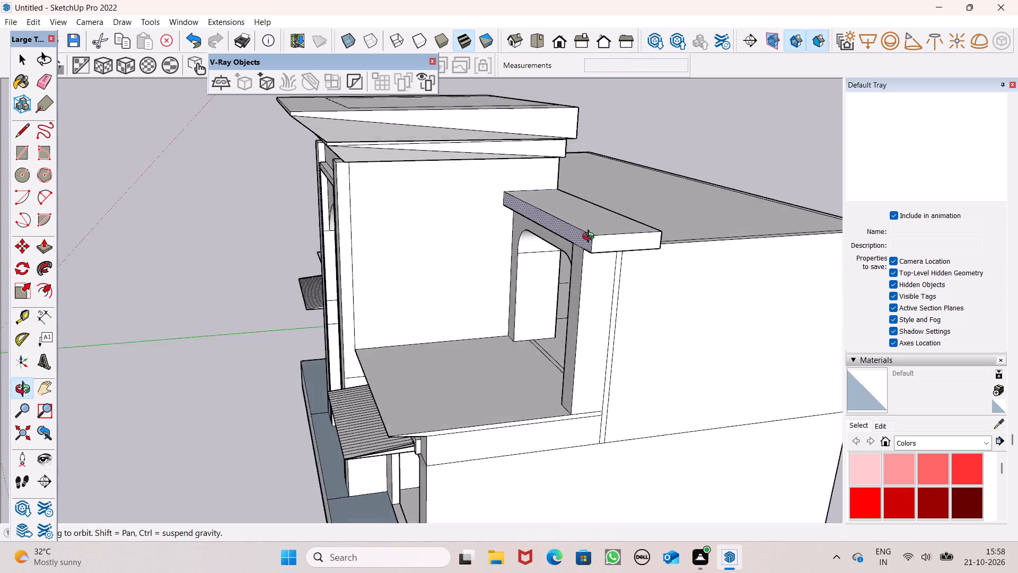
middle_click_drag(591, 238, 610, 236)
scroll(611, 241, "up", 6)
left_click_drag(608, 230, 601, 241)
left_click(601, 241)
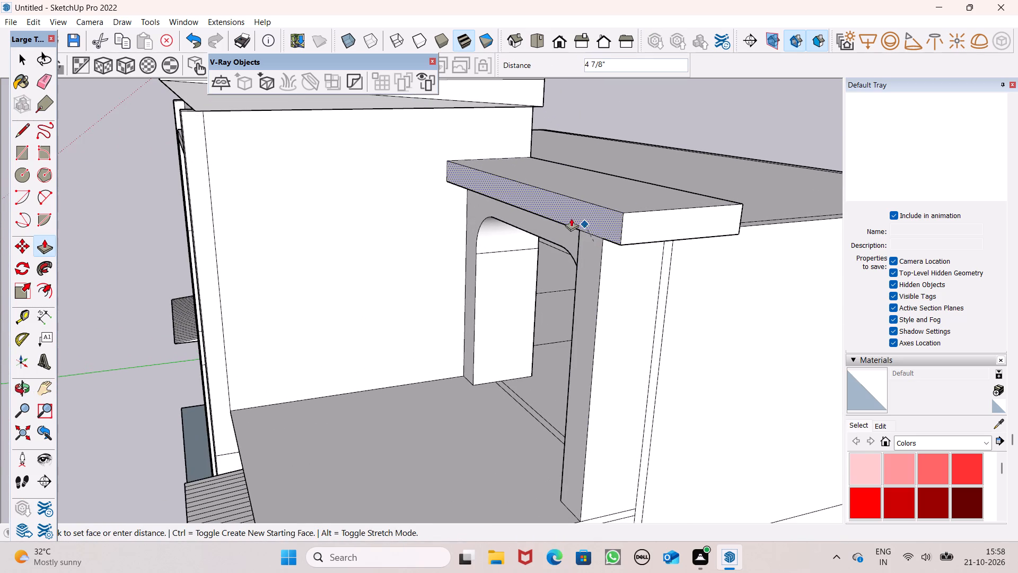
scroll(570, 218, "down", 4)
key("space")
Examine both parapets' front overhangs from below and above to compare their depths.
scroll(582, 232, "down", 5)
middle_click_drag(576, 236, 618, 111)
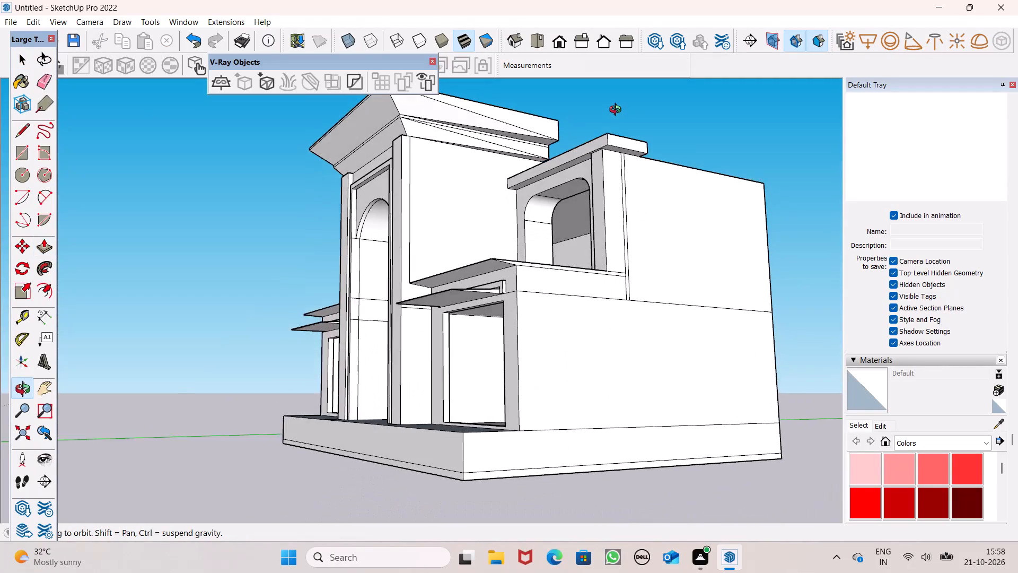
middle_click_drag(618, 111, 774, 113)
scroll(680, 126, "down", 4)
middle_click_drag(414, 223, 621, 173)
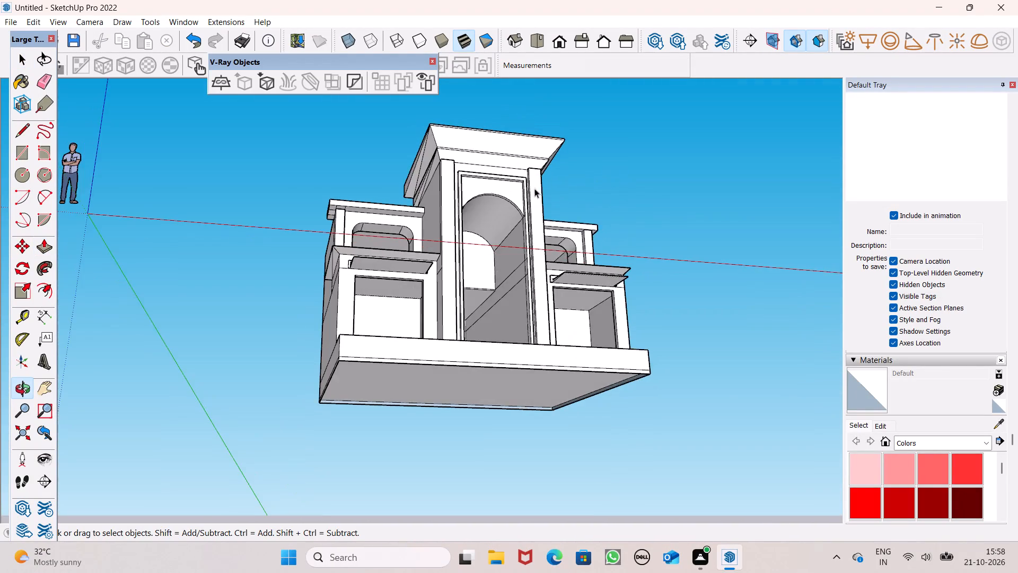
scroll(361, 202, "up", 6)
scroll(362, 185, "down", 6)
middle_click_drag(452, 192, 321, 504)
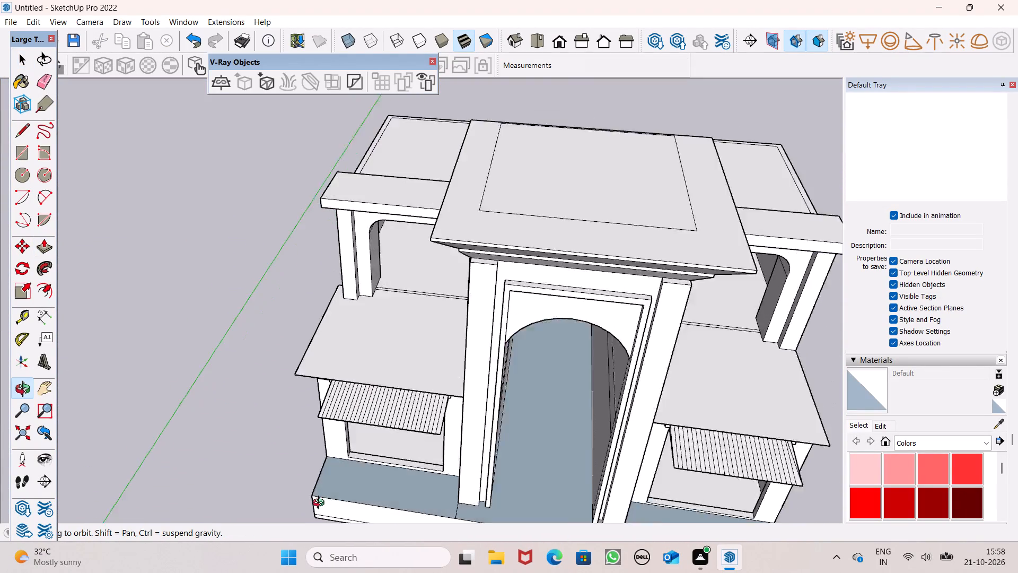
middle_click_drag(321, 504, 326, 517)
scroll(477, 187, "down", 6)
middle_click_drag(581, 257, 577, 295)
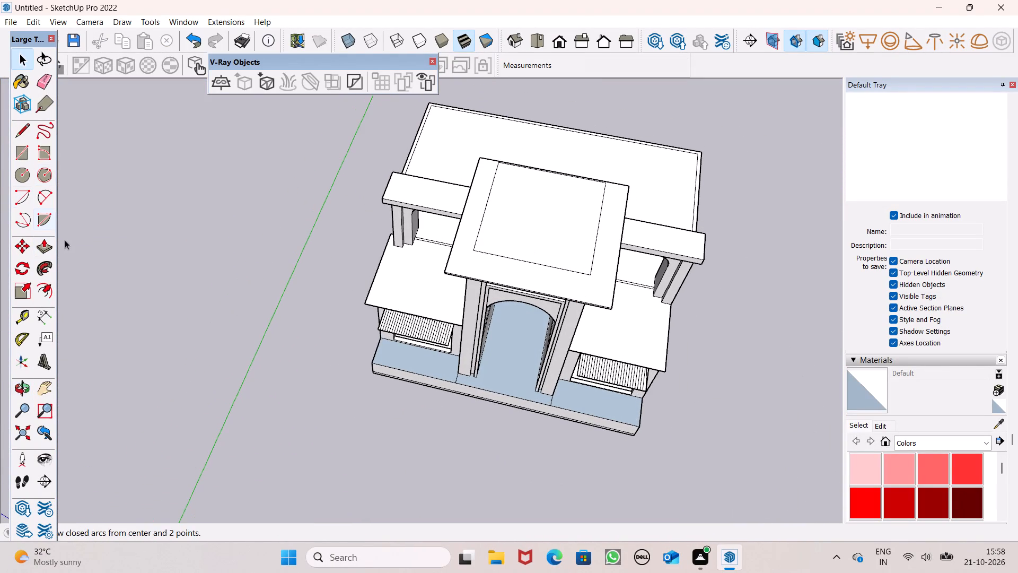
Push/Pull the right parapet's front face by about 1' 1/16" to line up with the left parapet's front face.
left_click(49, 249)
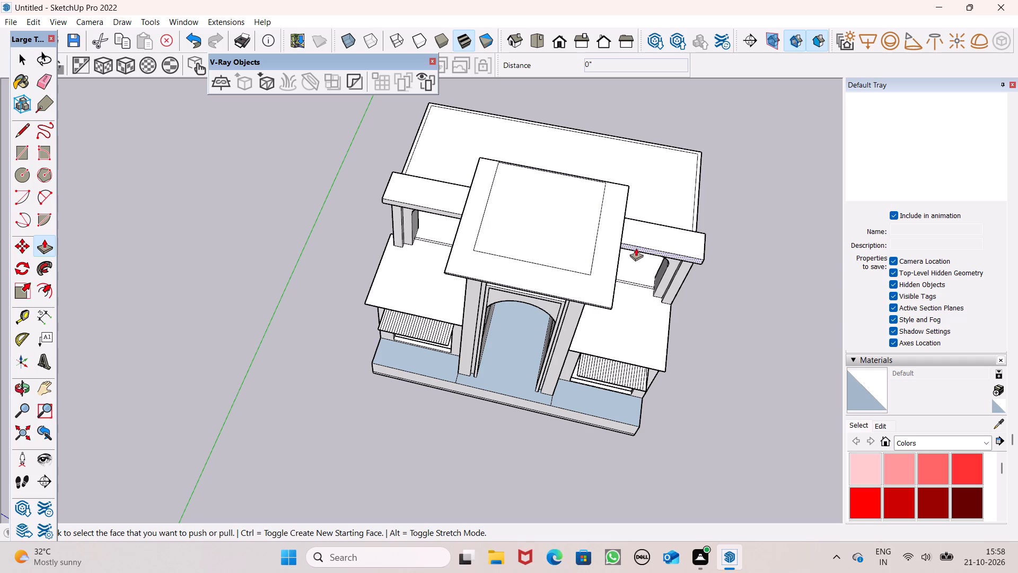
left_click_drag(635, 250, 438, 214)
scroll(435, 211, "down", 4)
middle_click_drag(461, 232, 552, 15)
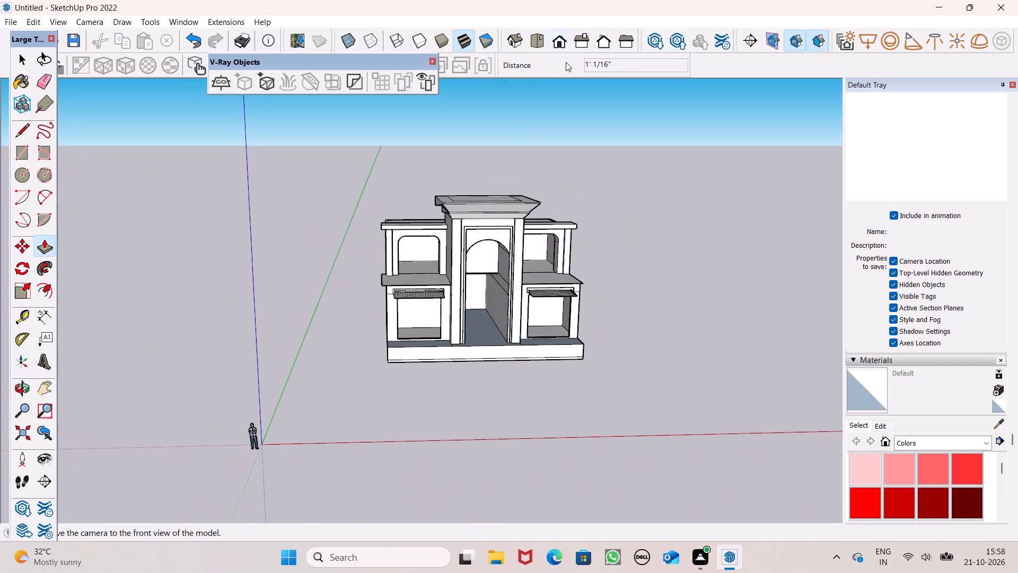
key("space")
Erase the two stray cross edges on the underside of the left parapet's front overhang, above the pillar.
scroll(396, 239, "up", 1)
middle_click_drag(395, 238, 424, 65)
scroll(385, 233, "up", 6)
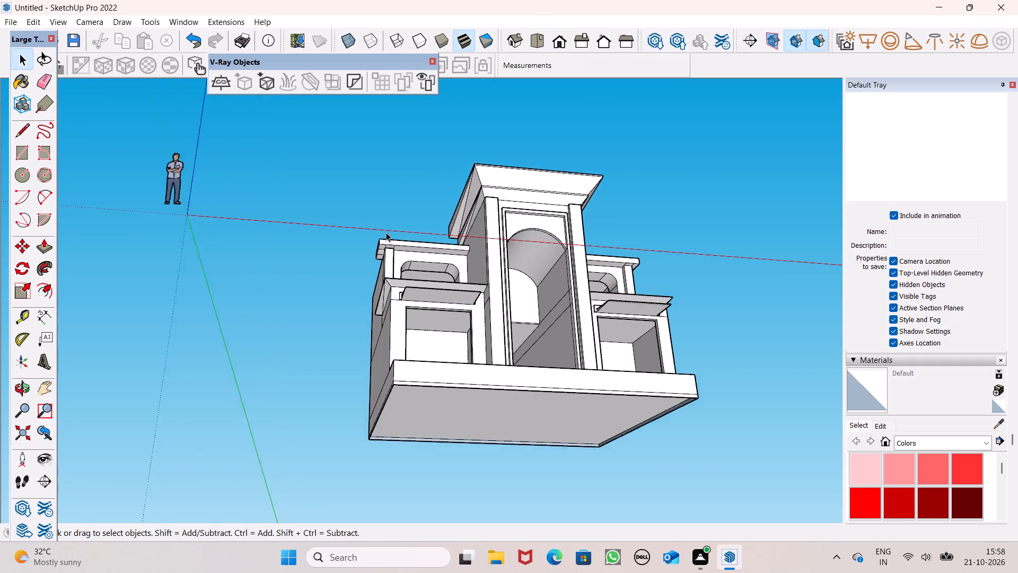
scroll(386, 232, "up", 3)
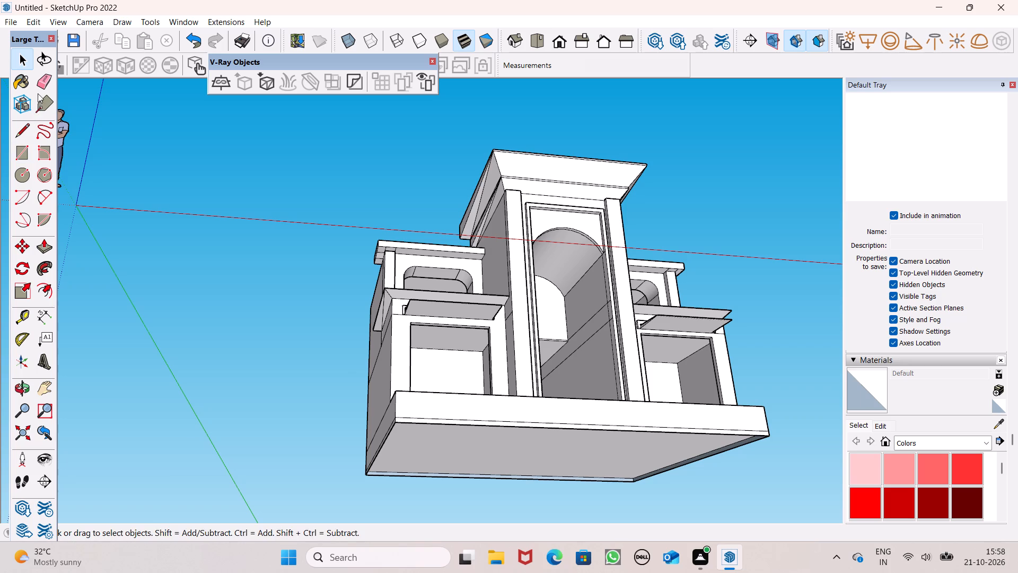
left_click(40, 86)
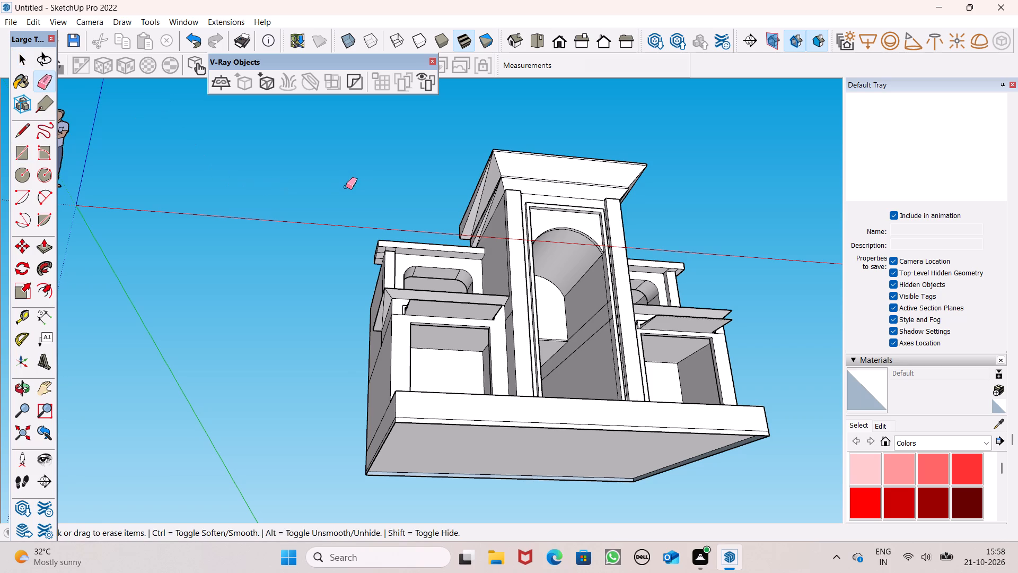
scroll(358, 298, "up", 8)
scroll(388, 242, "up", 2)
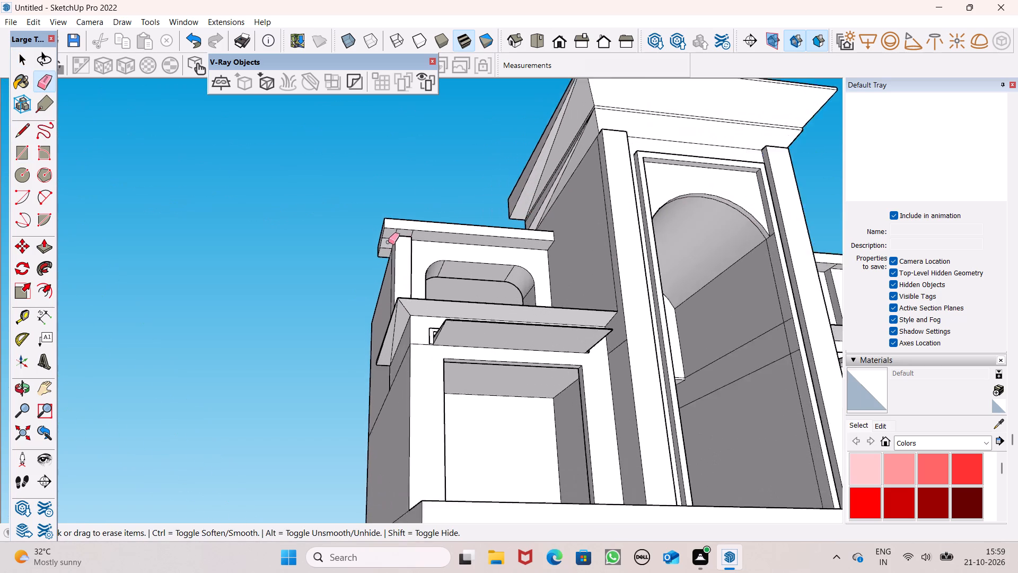
scroll(388, 242, "up", 13)
left_click_drag(410, 227, 483, 225)
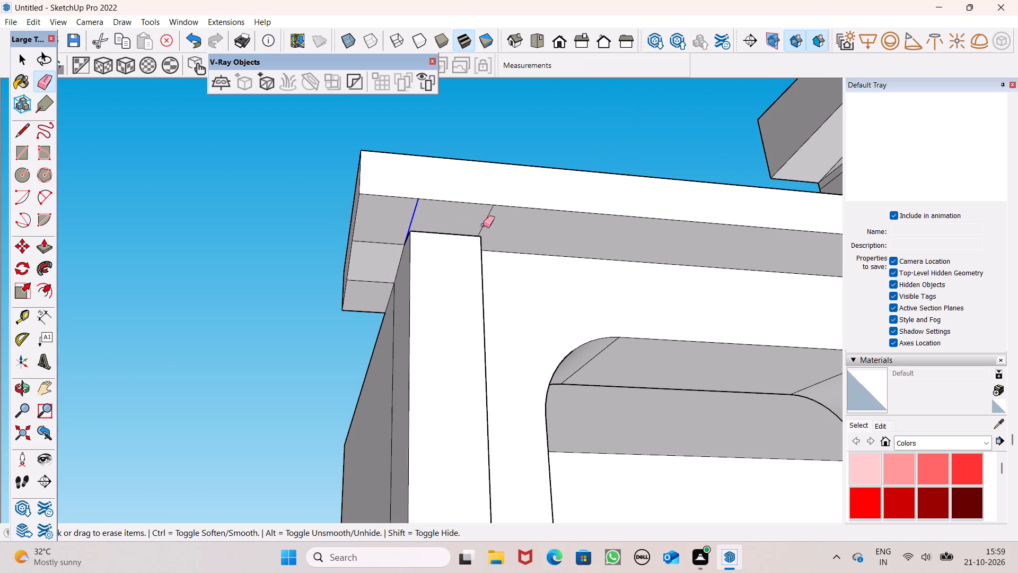
left_click_drag(483, 225, 501, 225)
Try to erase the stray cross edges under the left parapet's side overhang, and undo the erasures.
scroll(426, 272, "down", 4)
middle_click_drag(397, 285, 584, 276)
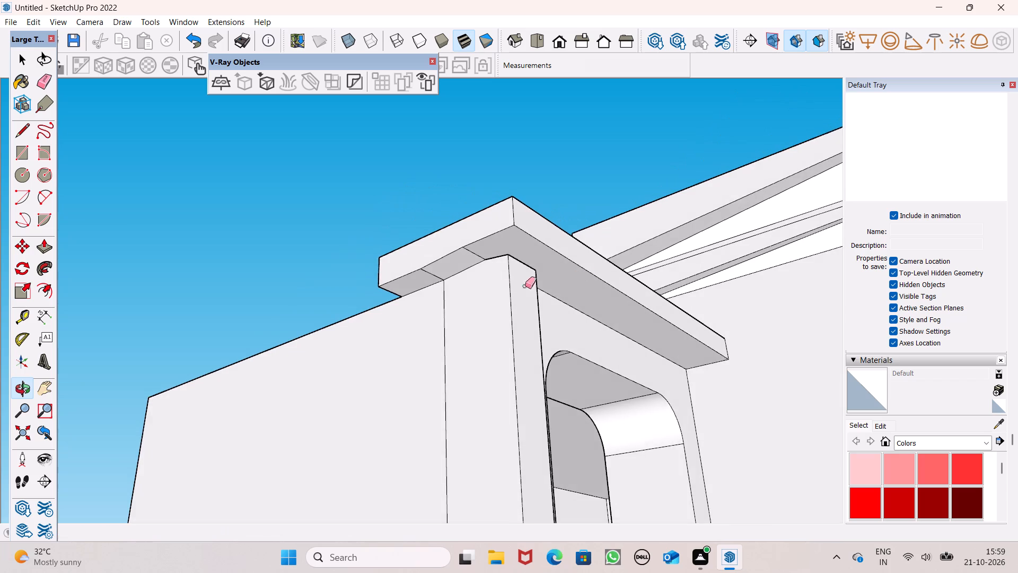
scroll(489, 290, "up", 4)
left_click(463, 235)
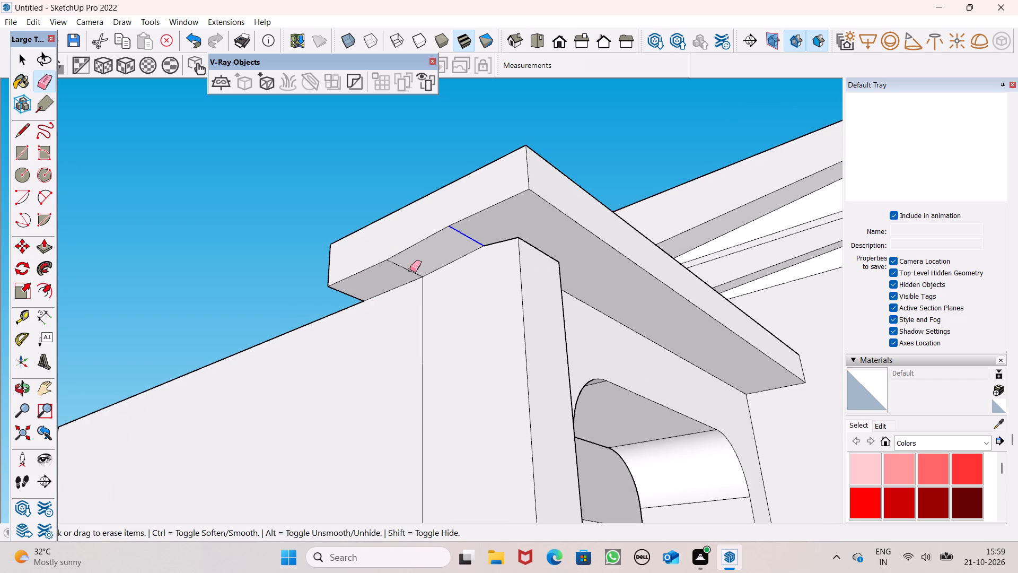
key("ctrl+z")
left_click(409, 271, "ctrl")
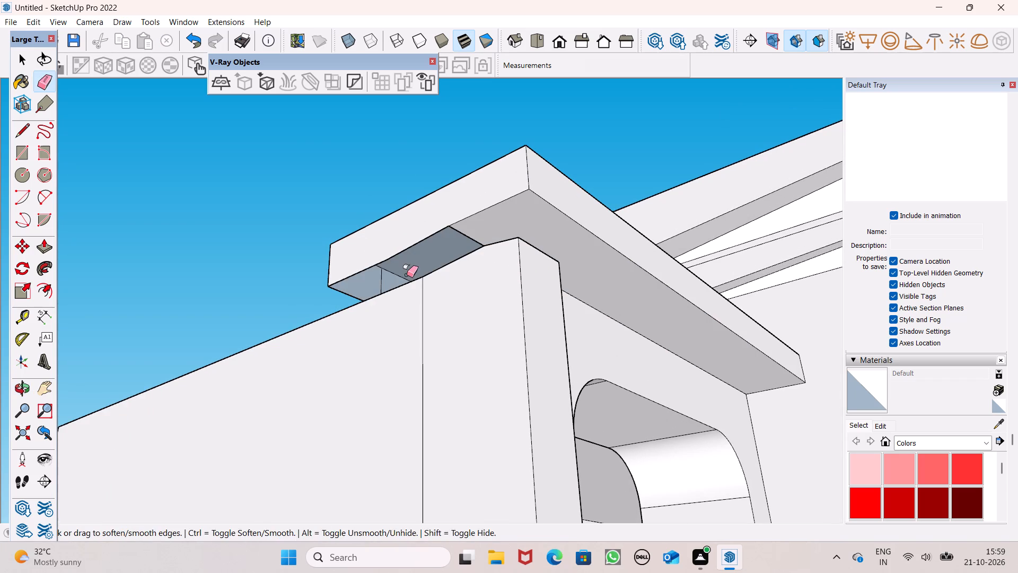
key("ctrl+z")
Erase the two stray cross edges on the underside of the right parapet's front overhang, above the pillar.
scroll(414, 201, "down", 16)
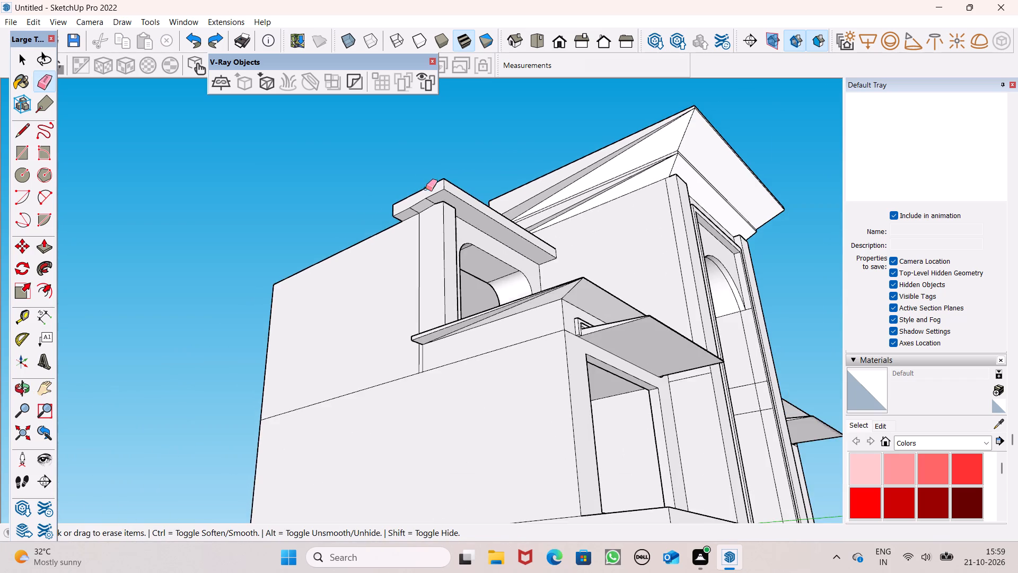
middle_click_drag(437, 213, 347, 223)
scroll(437, 235, "up", 1)
scroll(421, 144, "down", 1)
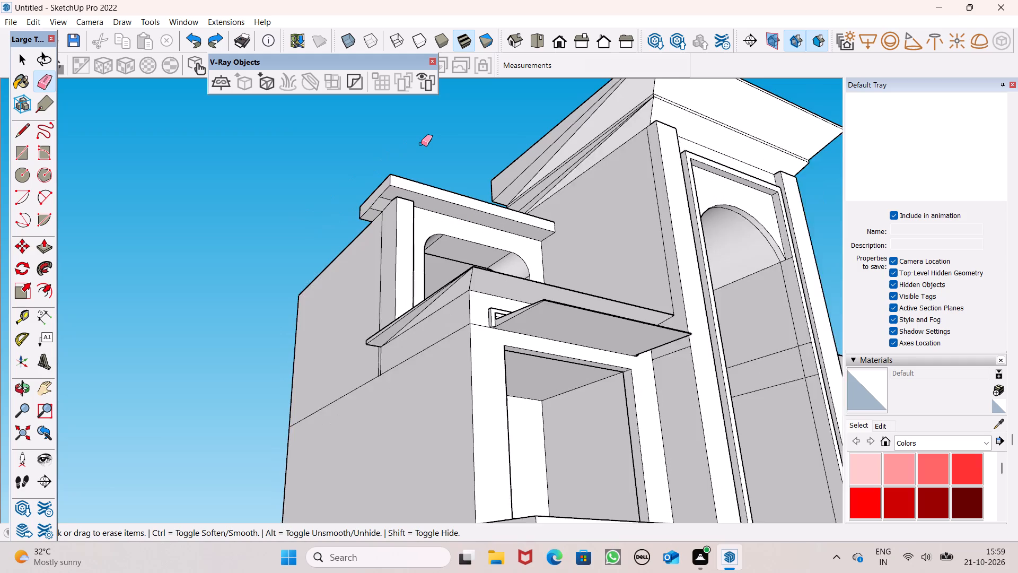
scroll(421, 144, "down", 8)
middle_click_drag(474, 214, 258, 192)
scroll(291, 139, "down", 5)
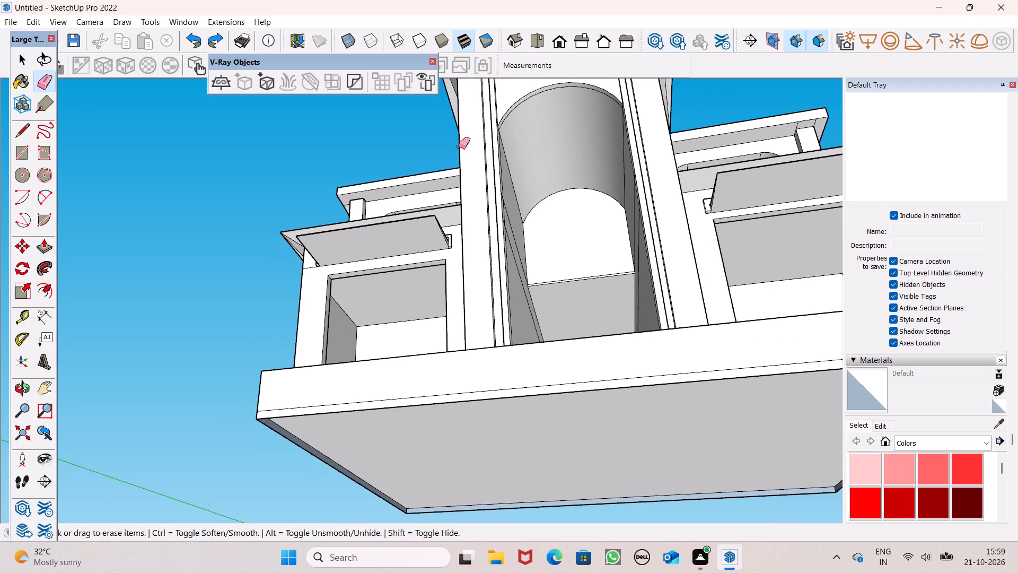
scroll(379, 153, "down", 5)
scroll(659, 148, "up", 6)
scroll(595, 126, "down", 6)
middle_click_drag(552, 180, 451, 209)
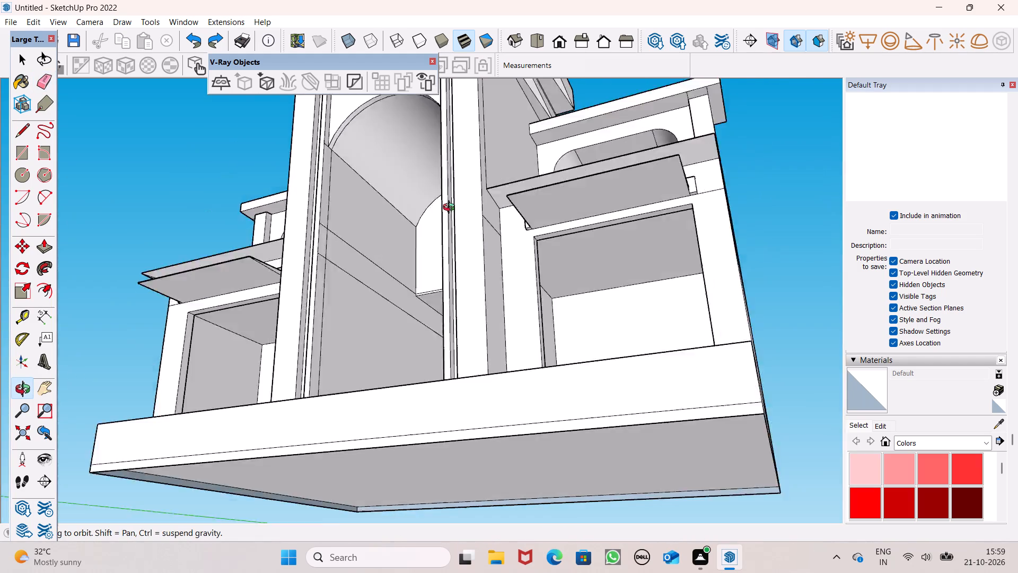
middle_click_drag(451, 209, 370, 192)
scroll(487, 231, "down", 5)
scroll(596, 75, "up", 6)
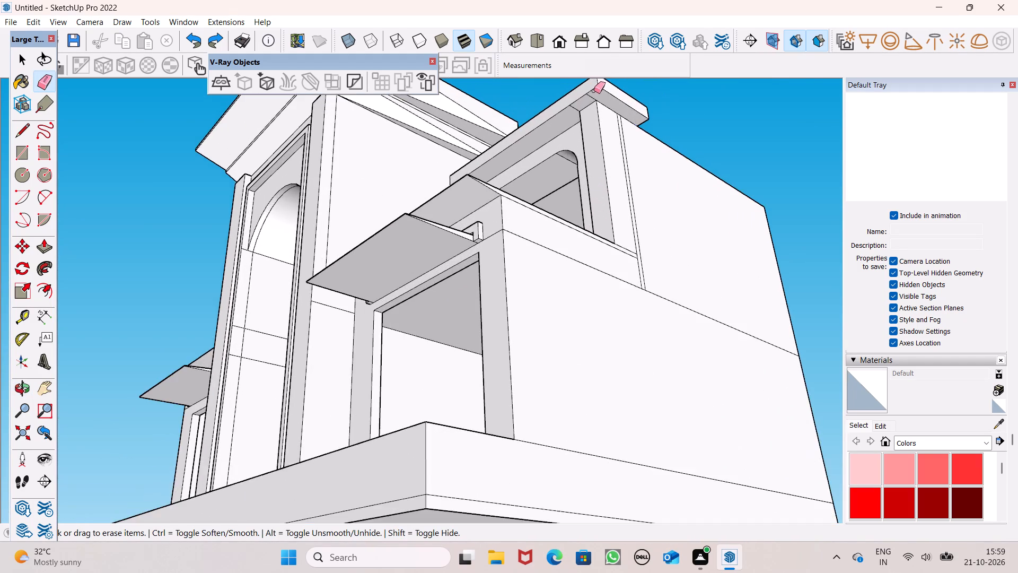
scroll(593, 95, "up", 7)
left_click_drag(588, 97, 557, 128)
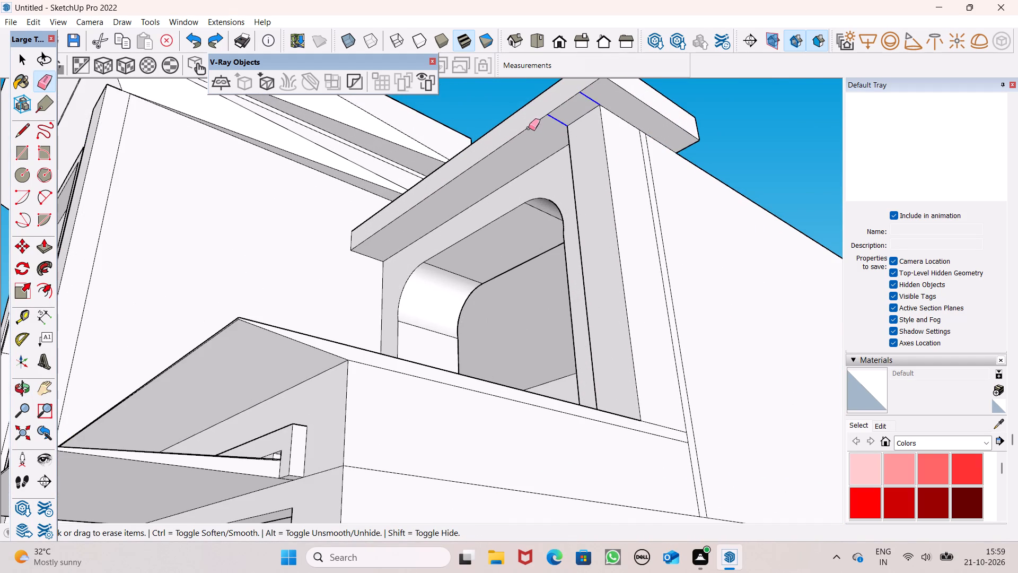
scroll(533, 158, "down", 8)
key("space")
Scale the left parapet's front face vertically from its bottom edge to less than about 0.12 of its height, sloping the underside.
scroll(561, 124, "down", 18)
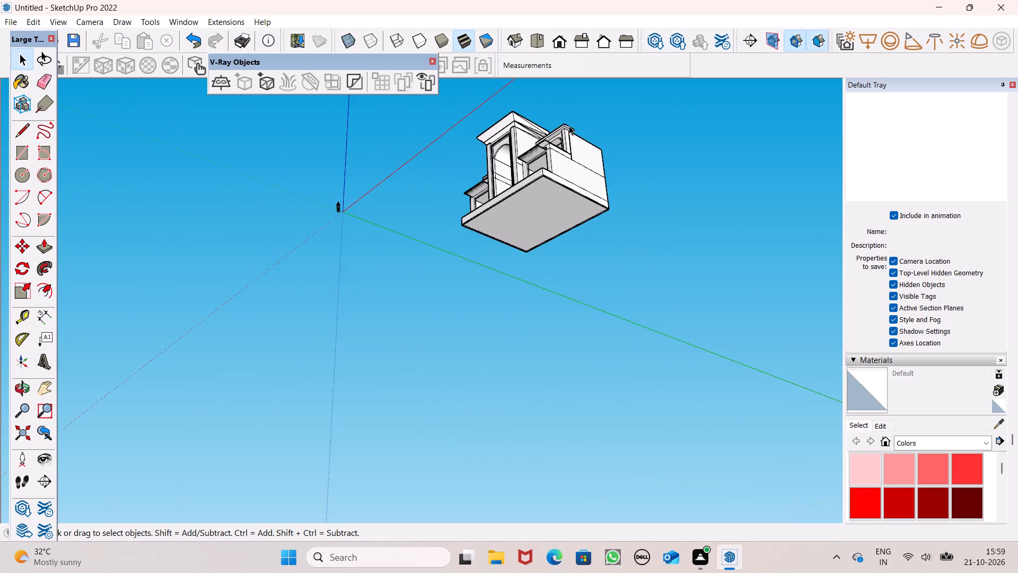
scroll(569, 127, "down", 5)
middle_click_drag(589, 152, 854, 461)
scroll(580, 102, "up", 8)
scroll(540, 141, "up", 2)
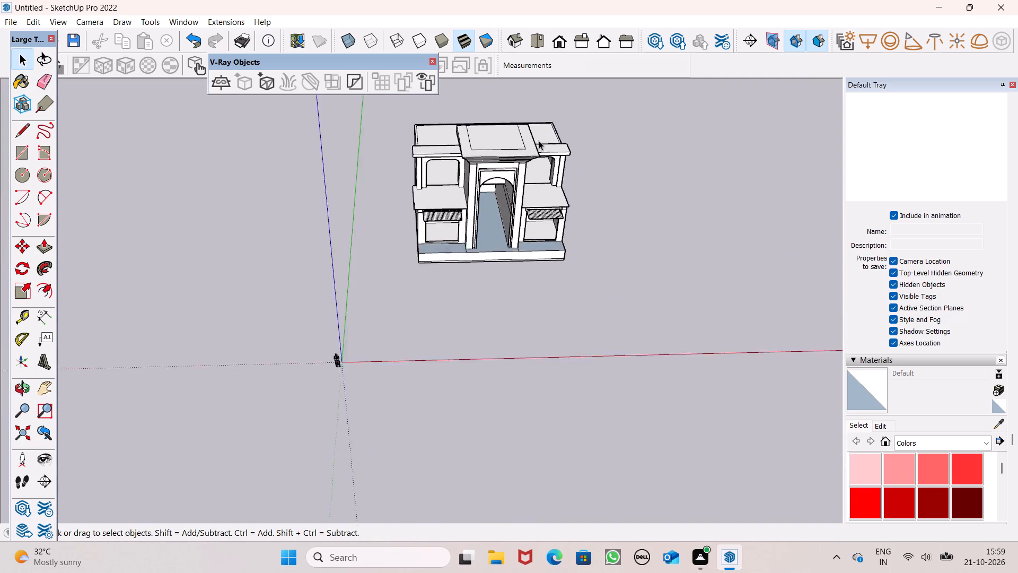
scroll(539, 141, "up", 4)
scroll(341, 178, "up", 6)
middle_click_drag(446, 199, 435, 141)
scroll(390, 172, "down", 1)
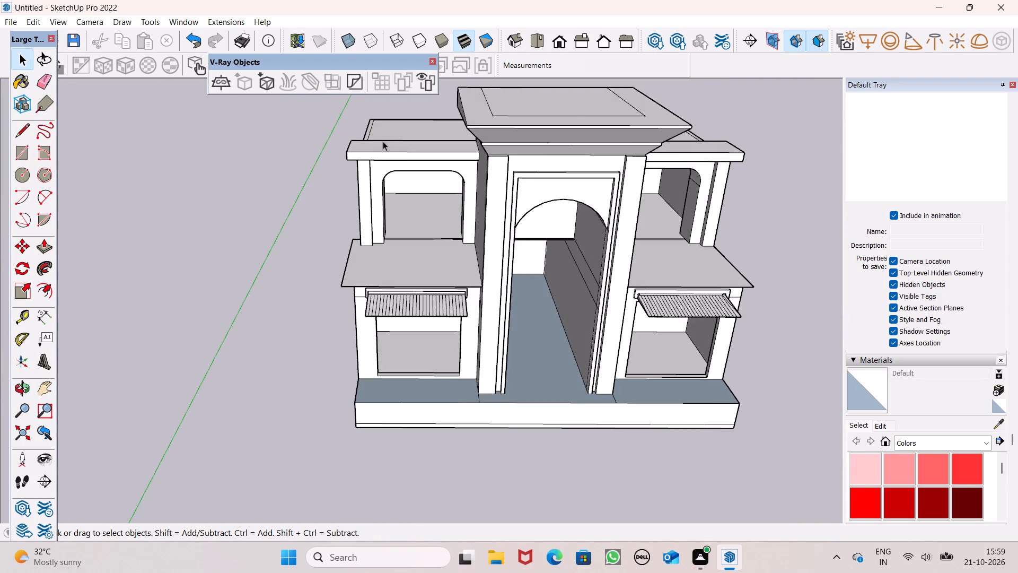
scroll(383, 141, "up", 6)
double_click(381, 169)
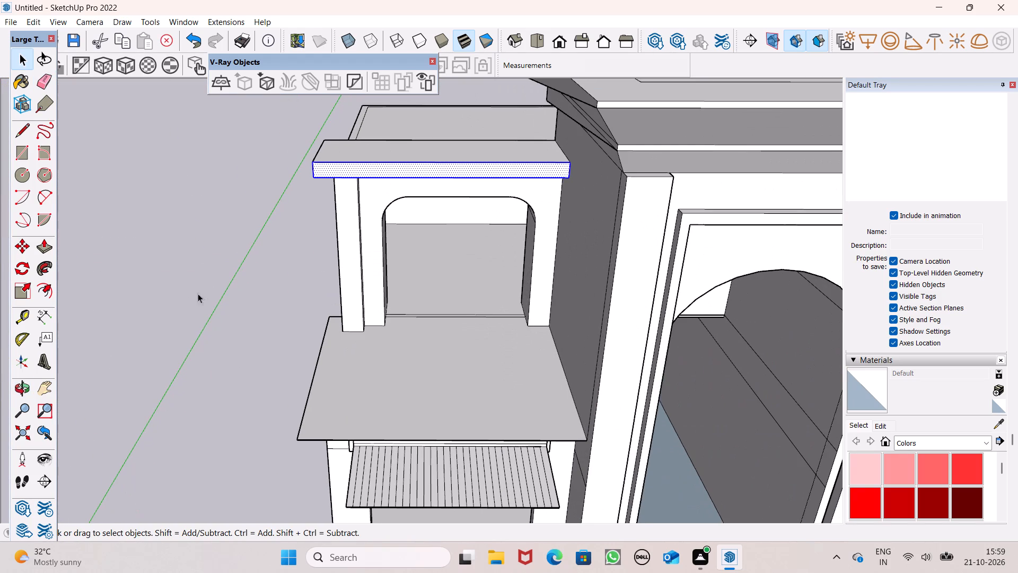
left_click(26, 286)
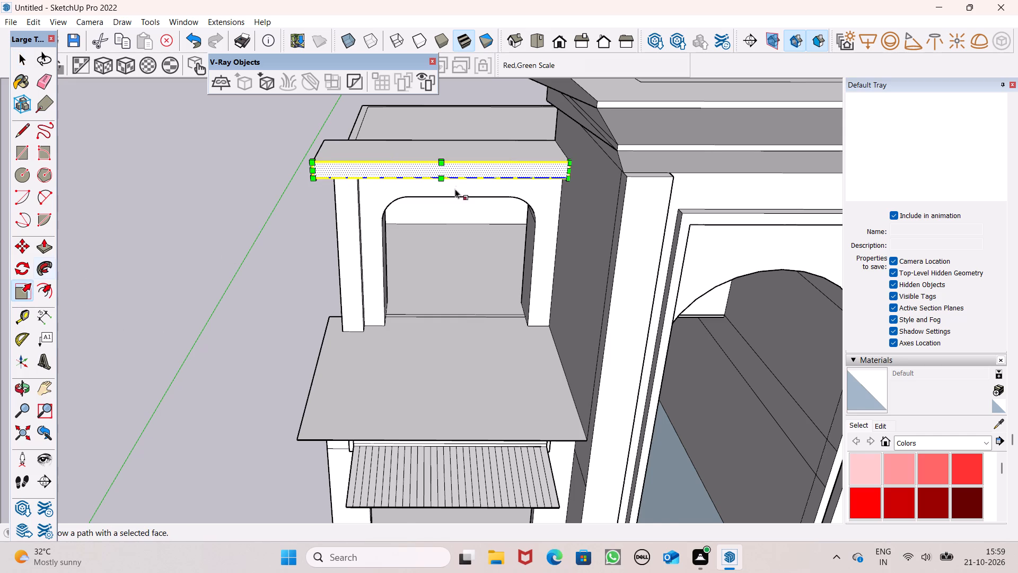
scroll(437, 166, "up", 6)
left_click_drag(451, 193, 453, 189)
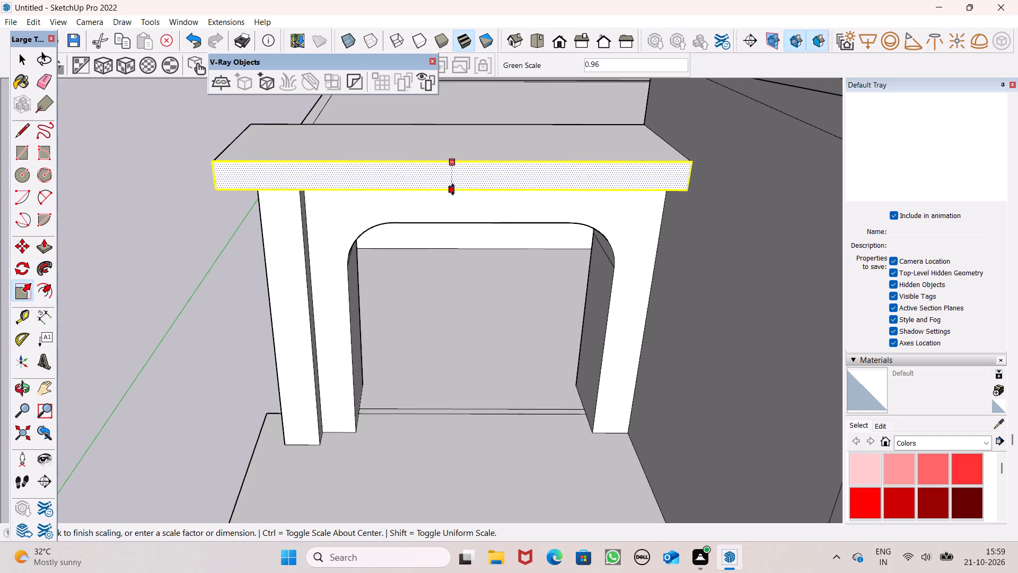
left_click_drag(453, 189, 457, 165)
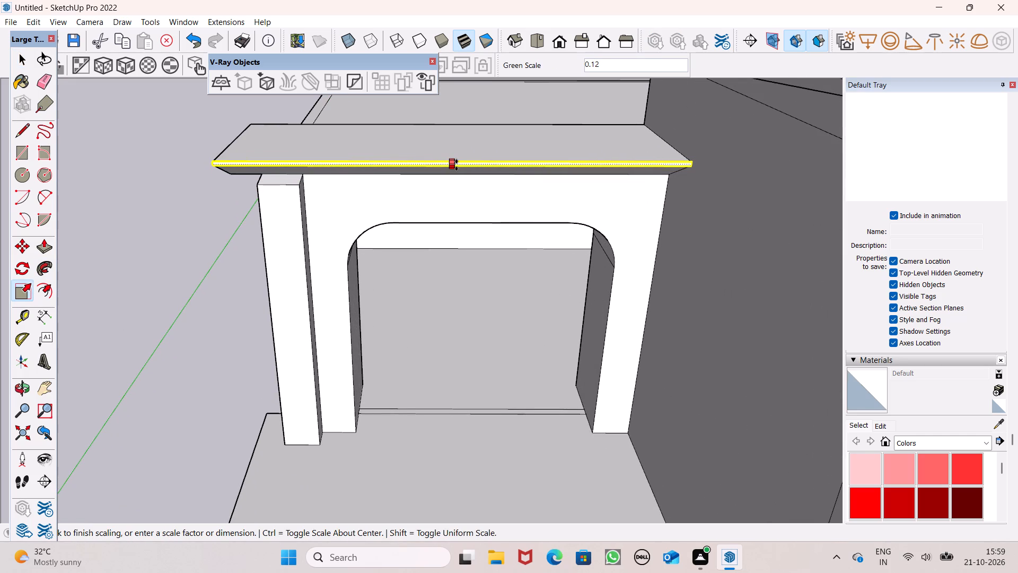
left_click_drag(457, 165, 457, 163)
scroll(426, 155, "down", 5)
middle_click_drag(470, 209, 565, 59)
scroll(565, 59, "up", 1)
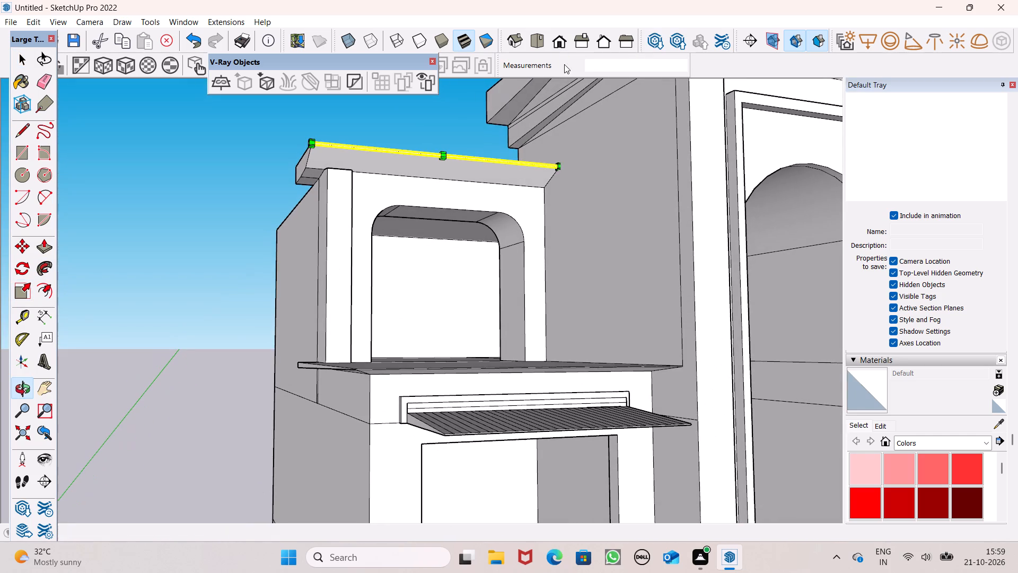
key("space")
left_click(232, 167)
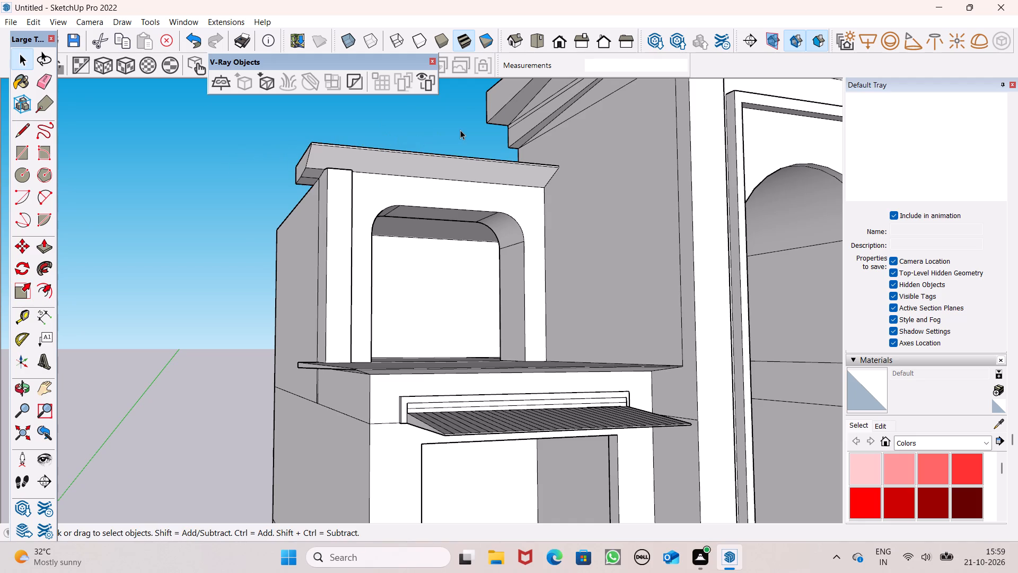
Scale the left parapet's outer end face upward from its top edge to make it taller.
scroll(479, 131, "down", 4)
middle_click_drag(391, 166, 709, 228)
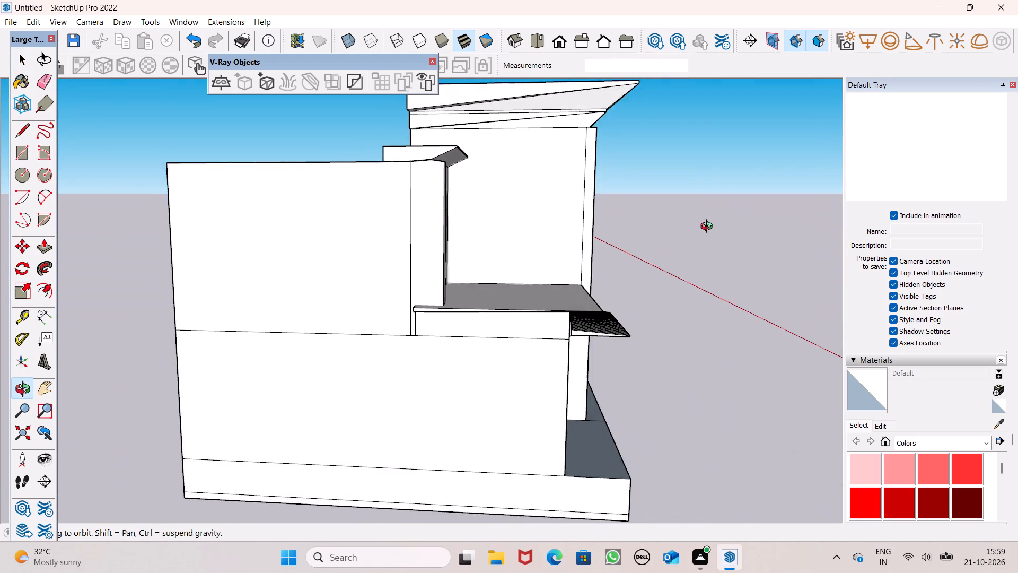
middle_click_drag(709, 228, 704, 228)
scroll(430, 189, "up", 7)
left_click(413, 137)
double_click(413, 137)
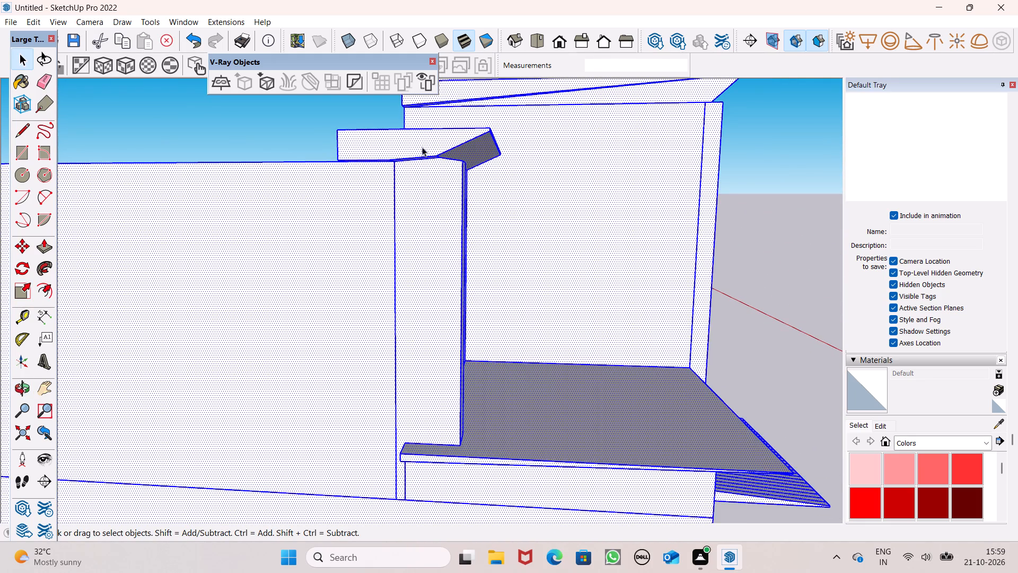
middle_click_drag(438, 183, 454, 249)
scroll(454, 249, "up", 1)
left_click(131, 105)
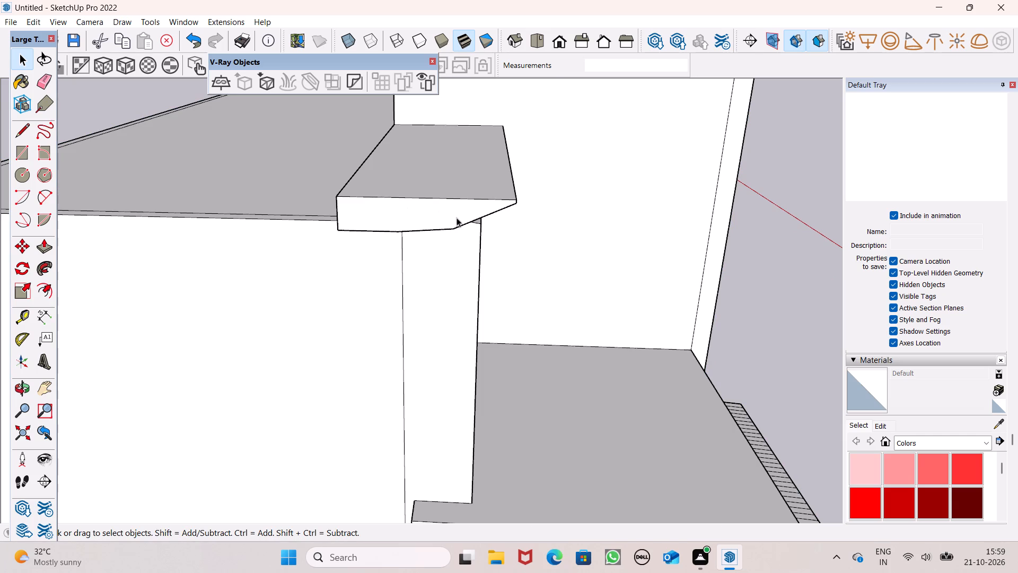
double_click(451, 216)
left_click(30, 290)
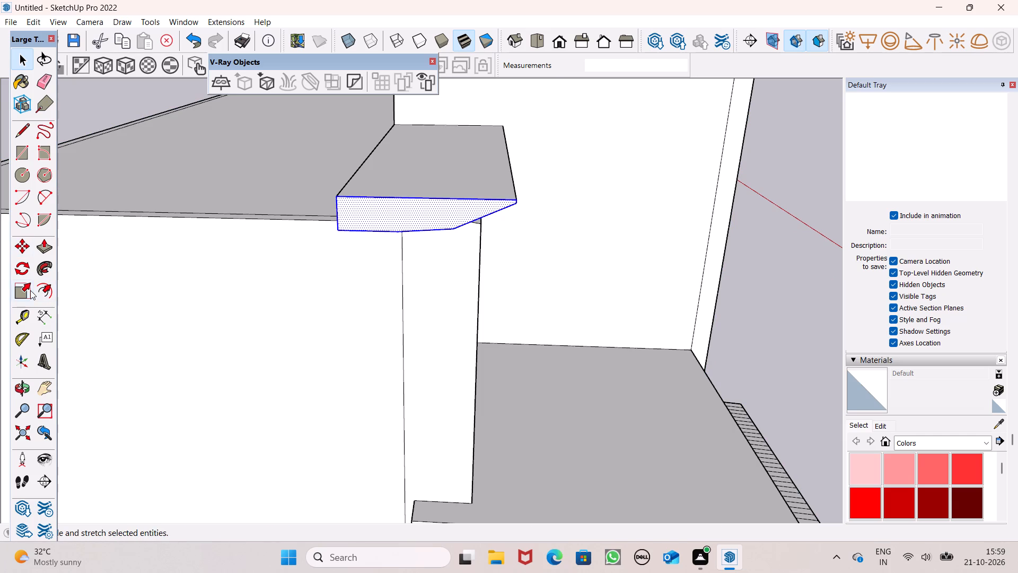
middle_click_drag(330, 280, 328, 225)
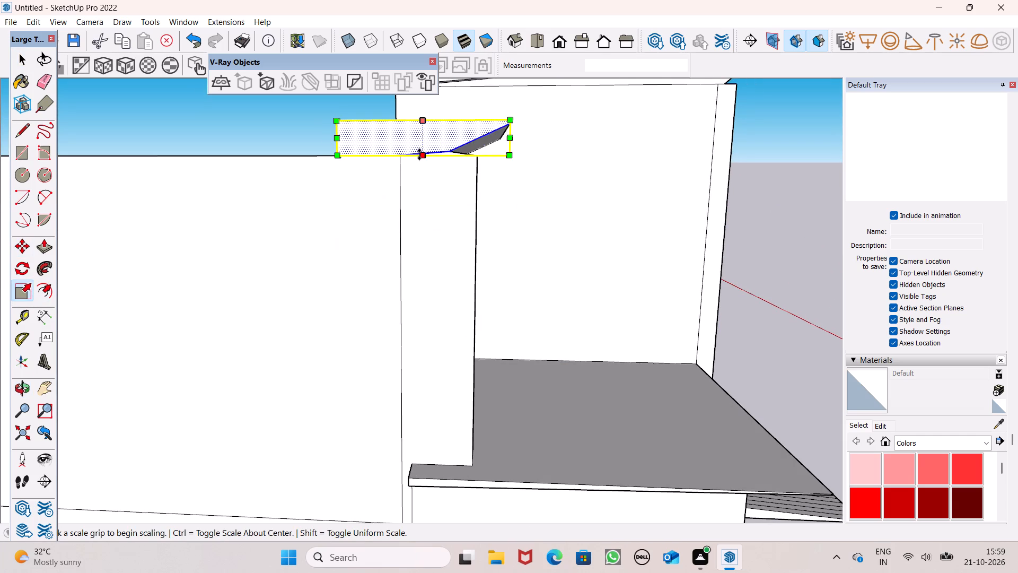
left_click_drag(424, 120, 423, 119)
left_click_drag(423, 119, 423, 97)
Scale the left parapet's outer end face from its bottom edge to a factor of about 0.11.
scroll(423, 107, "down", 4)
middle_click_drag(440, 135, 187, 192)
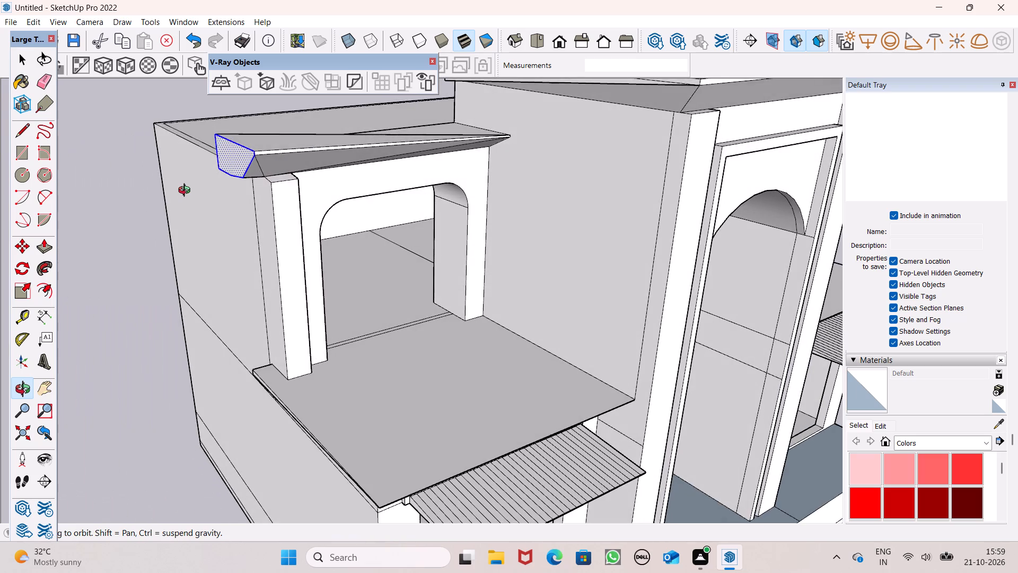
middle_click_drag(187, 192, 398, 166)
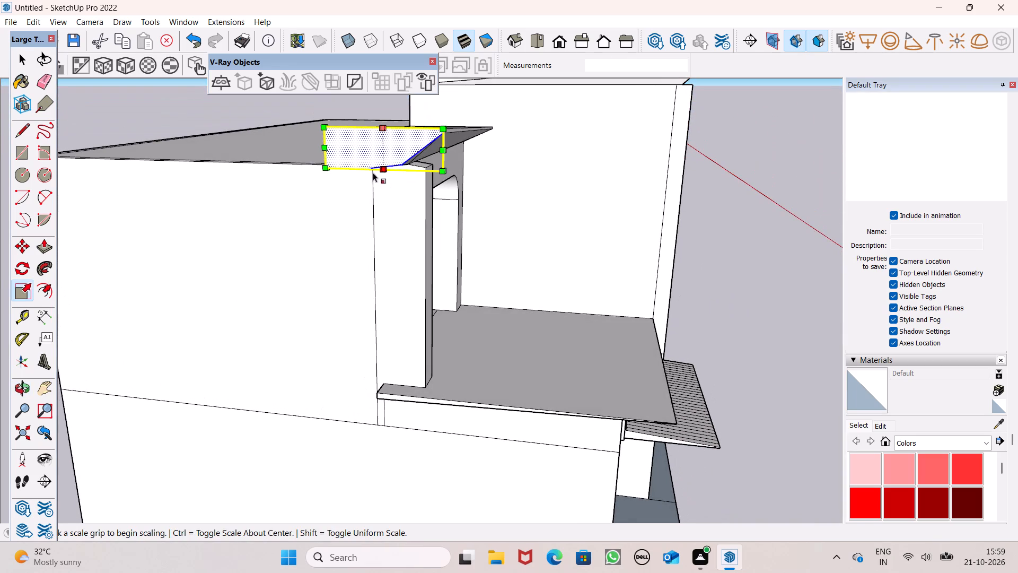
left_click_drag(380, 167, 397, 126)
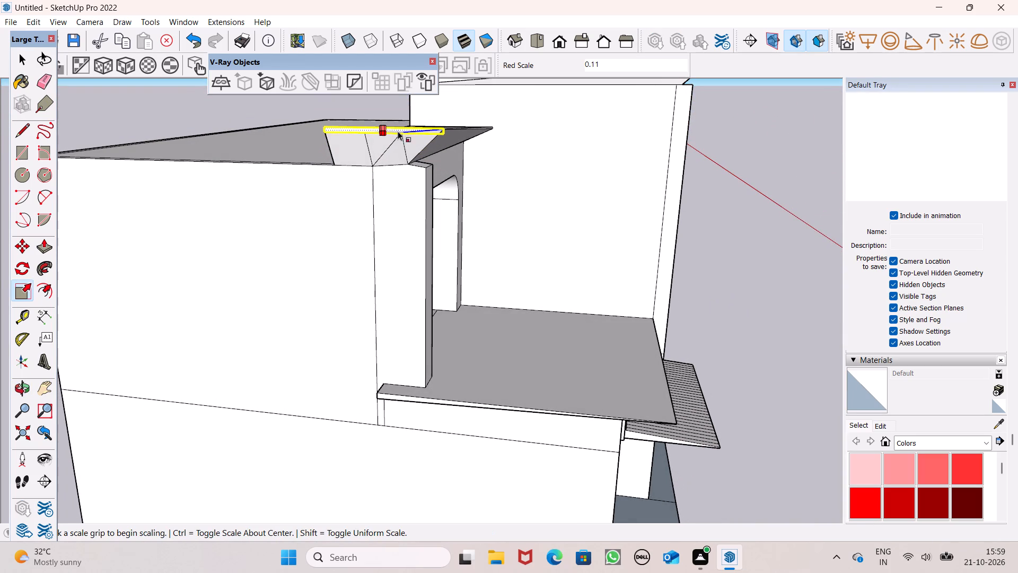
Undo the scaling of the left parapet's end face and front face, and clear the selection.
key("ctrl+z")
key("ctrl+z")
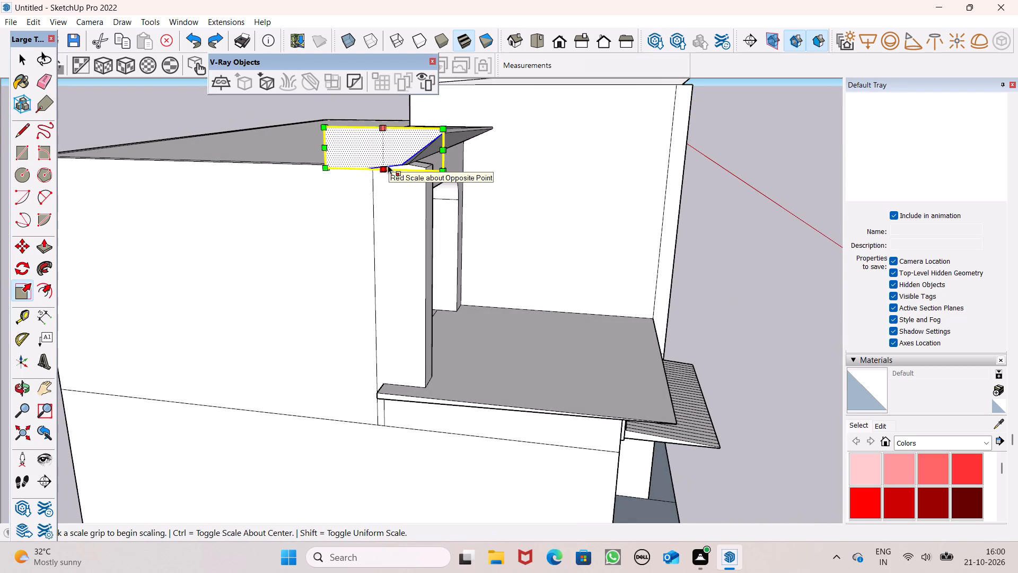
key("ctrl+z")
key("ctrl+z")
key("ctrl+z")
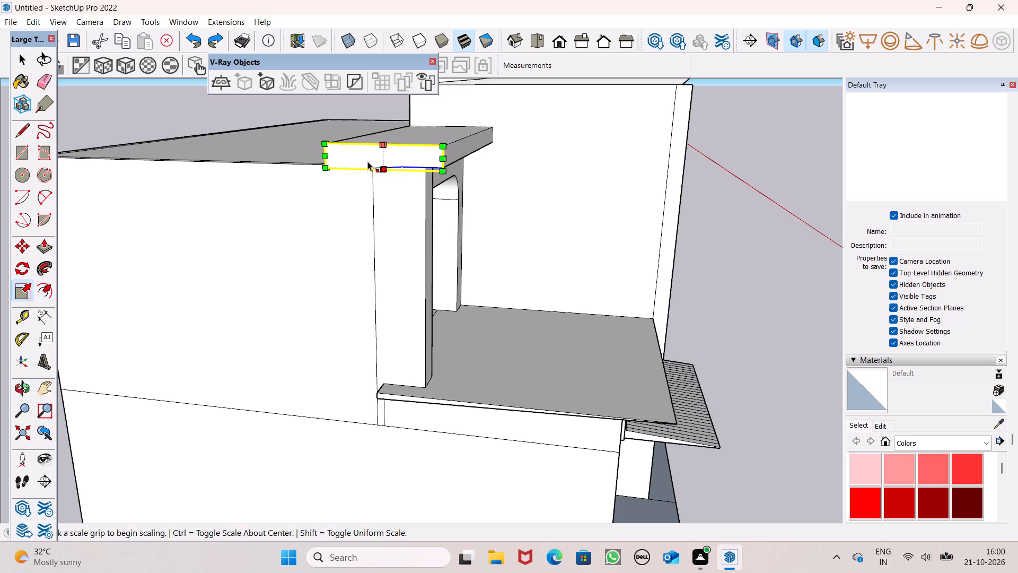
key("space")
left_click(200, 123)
Erase the stray cross edges on the underside of the left parapet's front overhang, above the pillar.
scroll(478, 198, "down", 2)
middle_click_drag(349, 234, 35, 243)
scroll(461, 139, "down", 6)
middle_click_drag(563, 190, 250, 362)
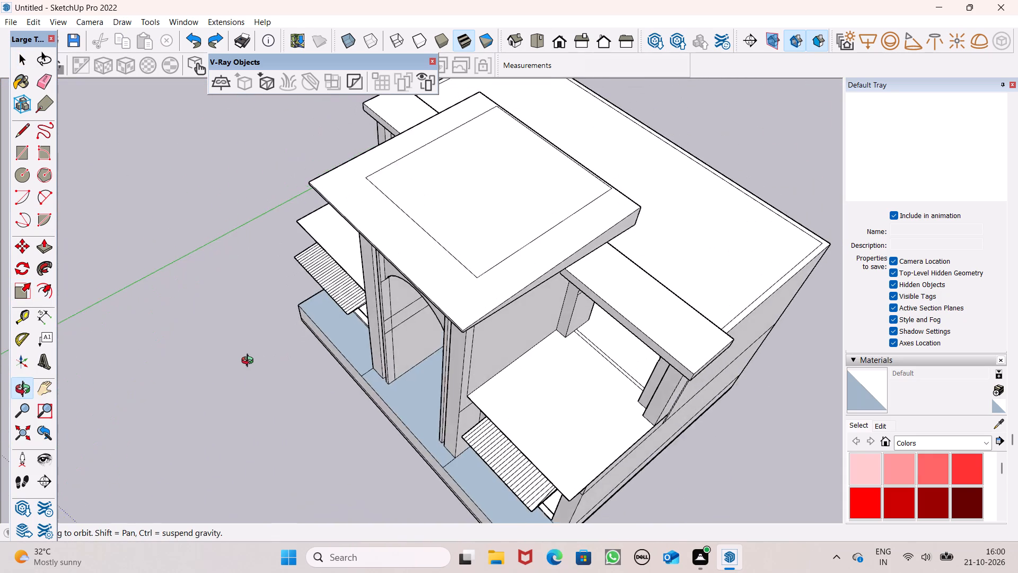
middle_click_drag(250, 362, 432, 0)
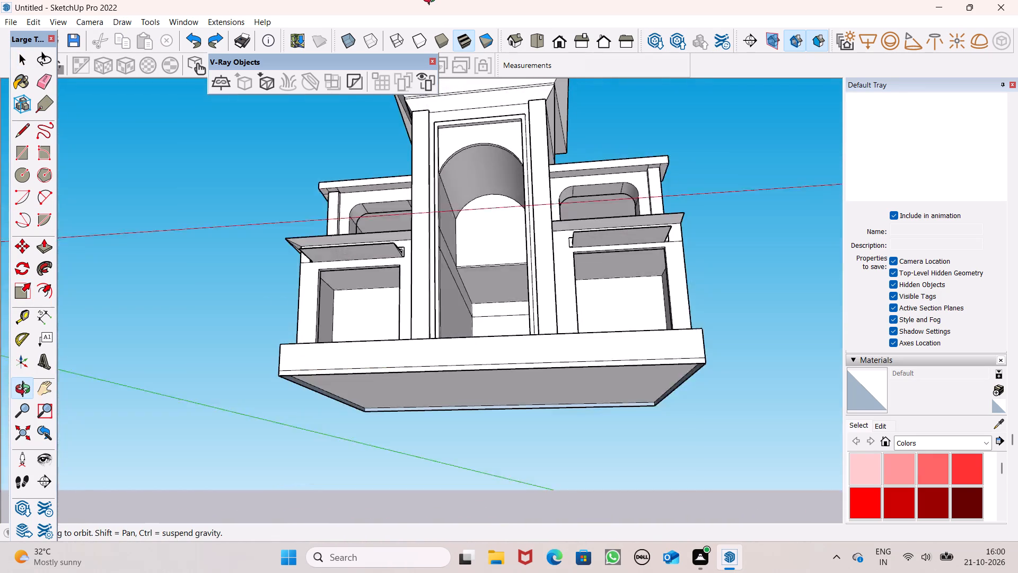
middle_click_drag(432, 0, 428, 0)
left_click(56, 77)
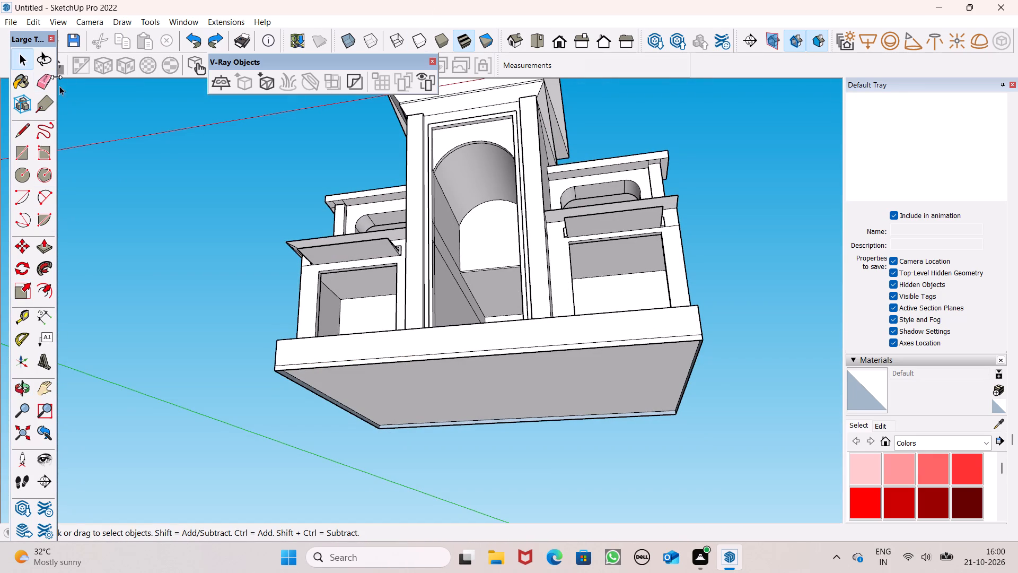
scroll(253, 193, "up", 2)
left_click(43, 83)
scroll(396, 172, "down", 5)
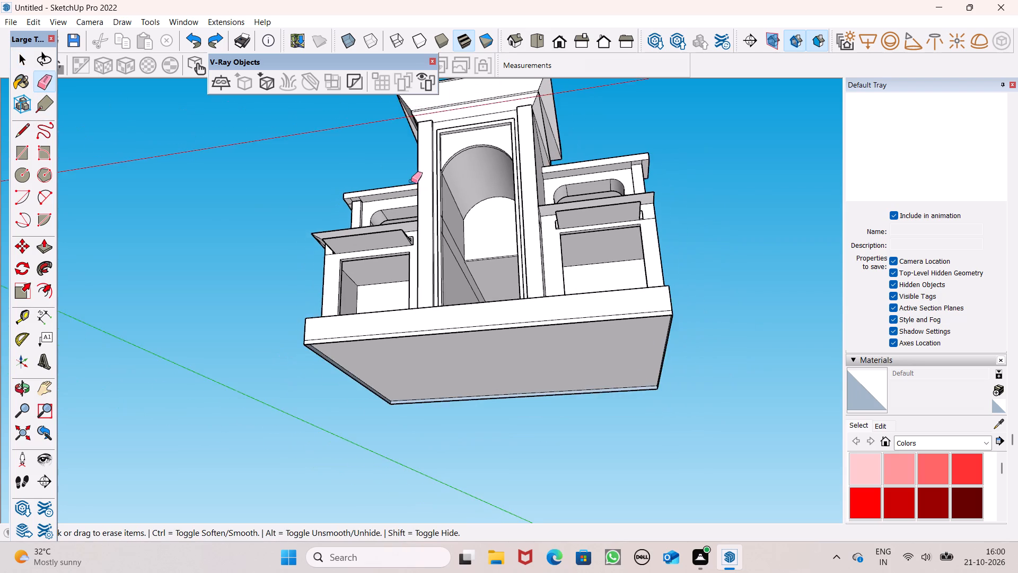
scroll(318, 216, "up", 7)
scroll(358, 194, "up", 14)
middle_click(367, 190)
left_click_drag(367, 190, 427, 181)
scroll(286, 145, "down", 15)
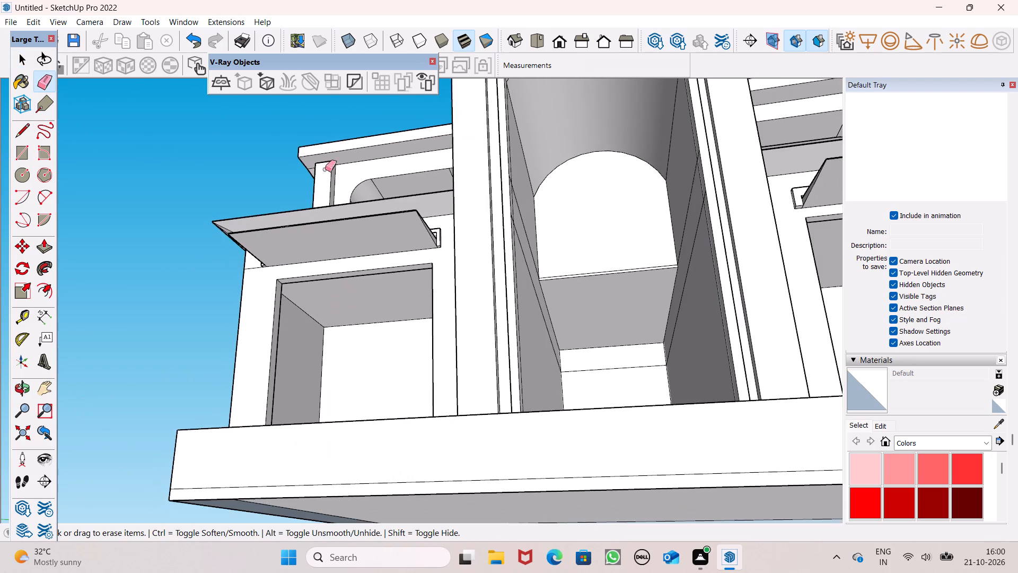
middle_click_drag(322, 194, 202, 233)
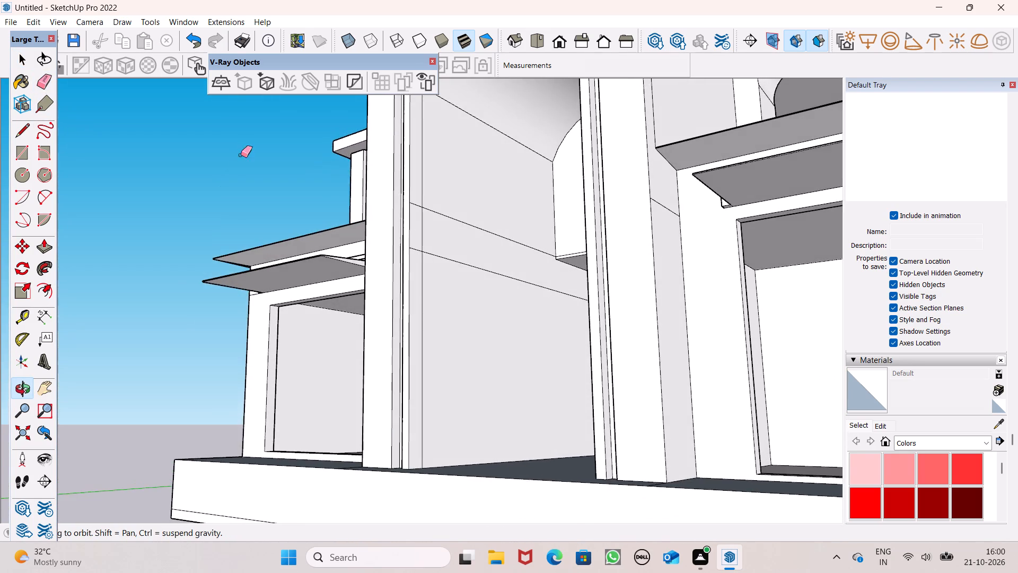
Erase the stray cross edges on the underside of the right parapet's front overhang, above the outer pillar.
scroll(252, 136, "down", 13)
scroll(451, 130, "down", 6)
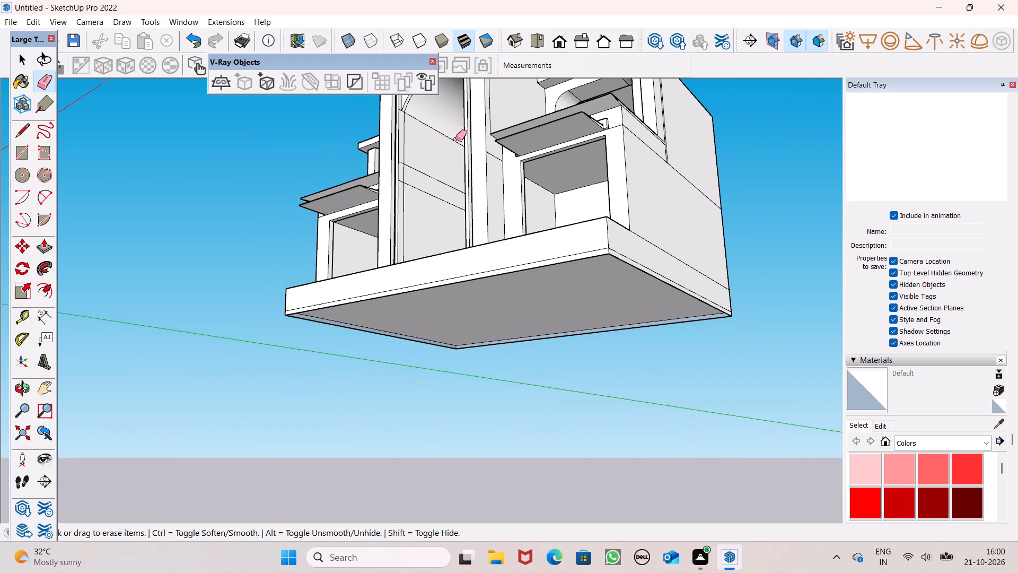
middle_click_drag(472, 168, 480, 239)
scroll(481, 239, "up", 1)
scroll(480, 214, "down", 5)
middle_click_drag(497, 202, 474, 303)
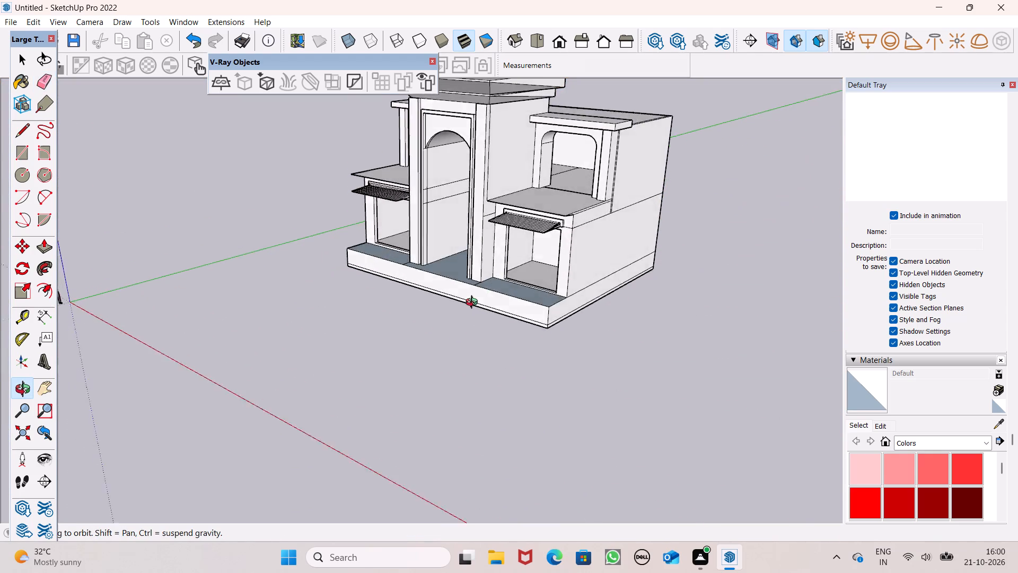
middle_click_drag(474, 303, 450, 345)
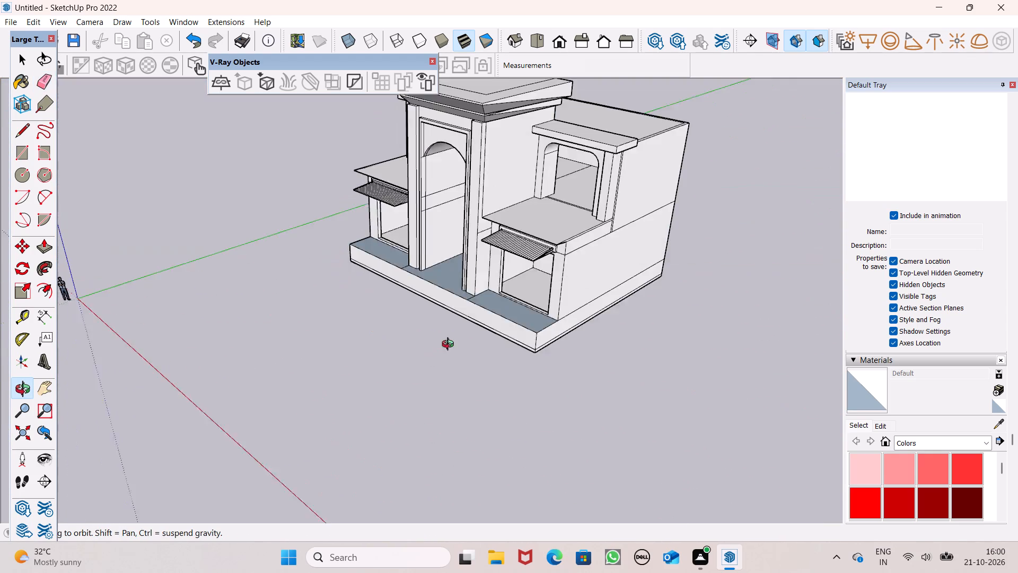
middle_click_drag(450, 345, 446, 353)
scroll(513, 266, "up", 8)
middle_click_drag(569, 270, 567, 270)
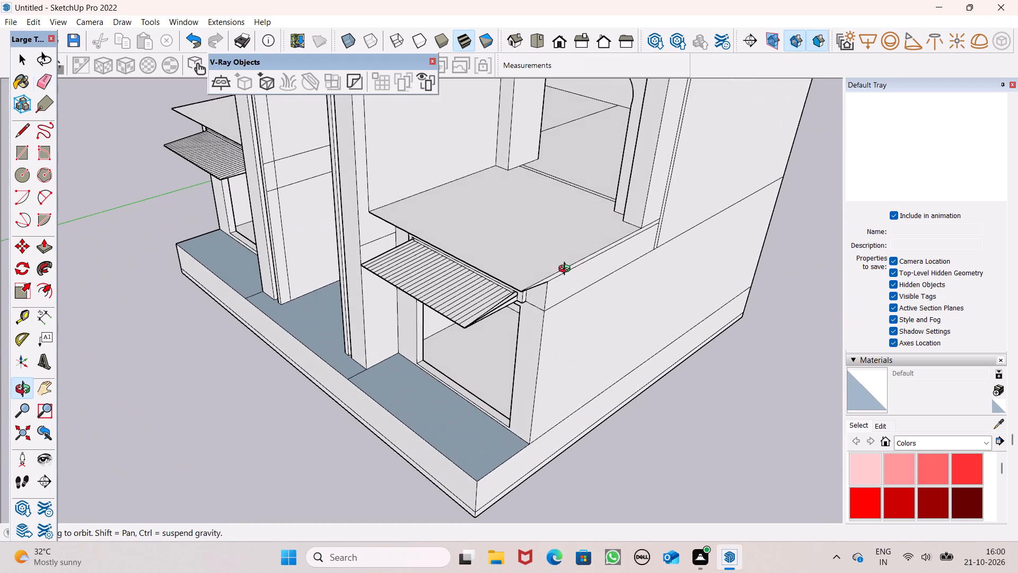
middle_click_drag(567, 270, 479, 247)
scroll(479, 247, "up", 1)
scroll(470, 251, "down", 6)
scroll(559, 118, "up", 2)
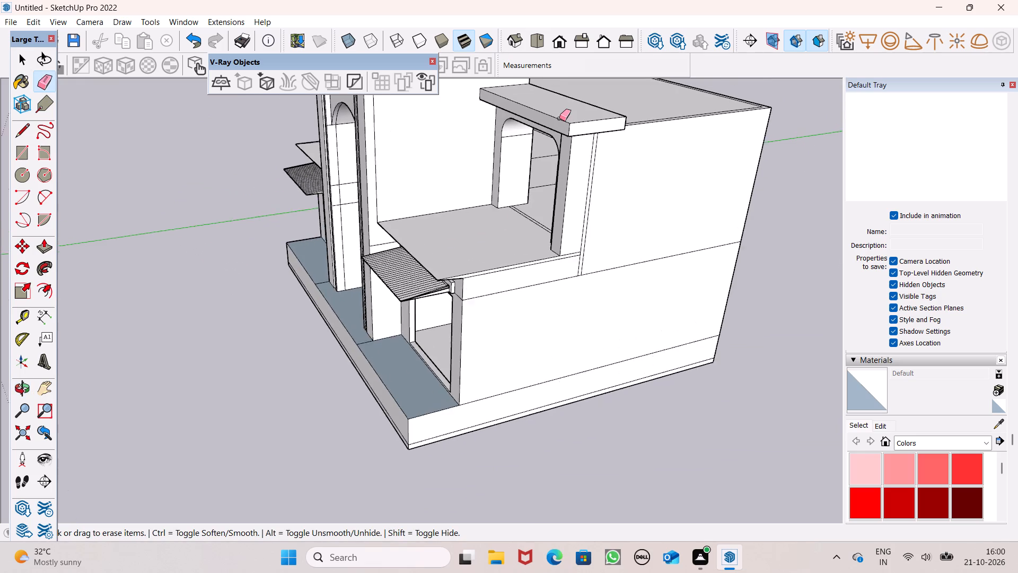
scroll(559, 118, "up", 4)
scroll(581, 158, "up", 1)
middle_click_drag(581, 158, 631, 28)
scroll(564, 249, "down", 7)
scroll(565, 117, "up", 4)
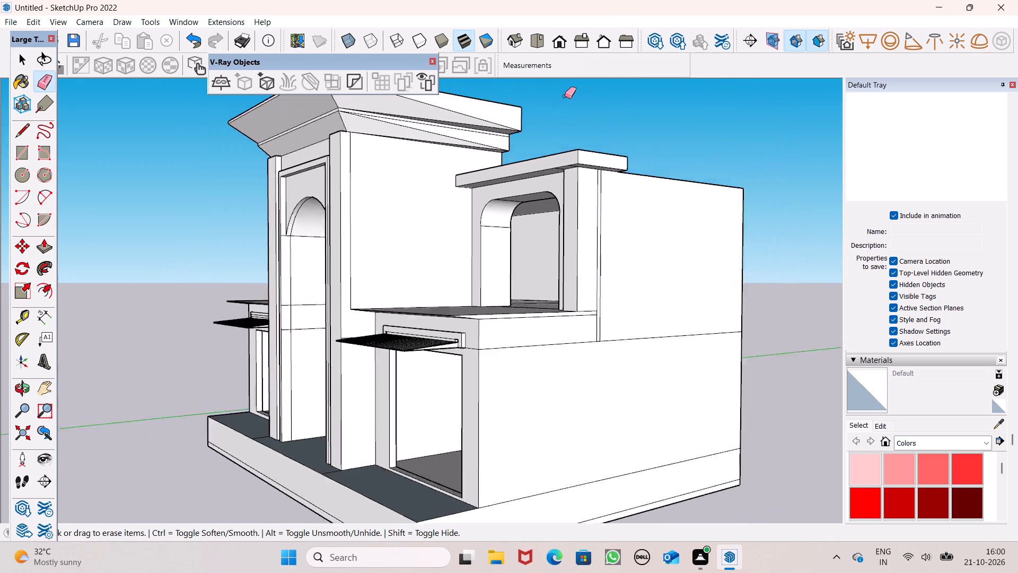
scroll(565, 96, "up", 3)
middle_click_drag(557, 164, 585, 94)
scroll(590, 146, "up", 6)
left_click_drag(592, 132, 582, 139)
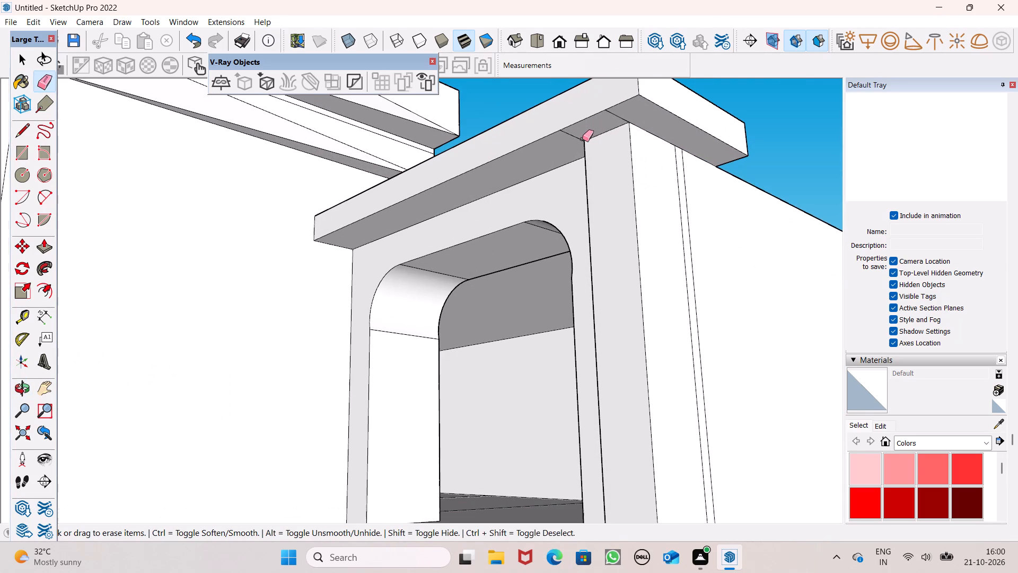
left_click_drag(582, 139, 580, 140)
left_click_drag(615, 115, 613, 120)
scroll(607, 154, "down", 13)
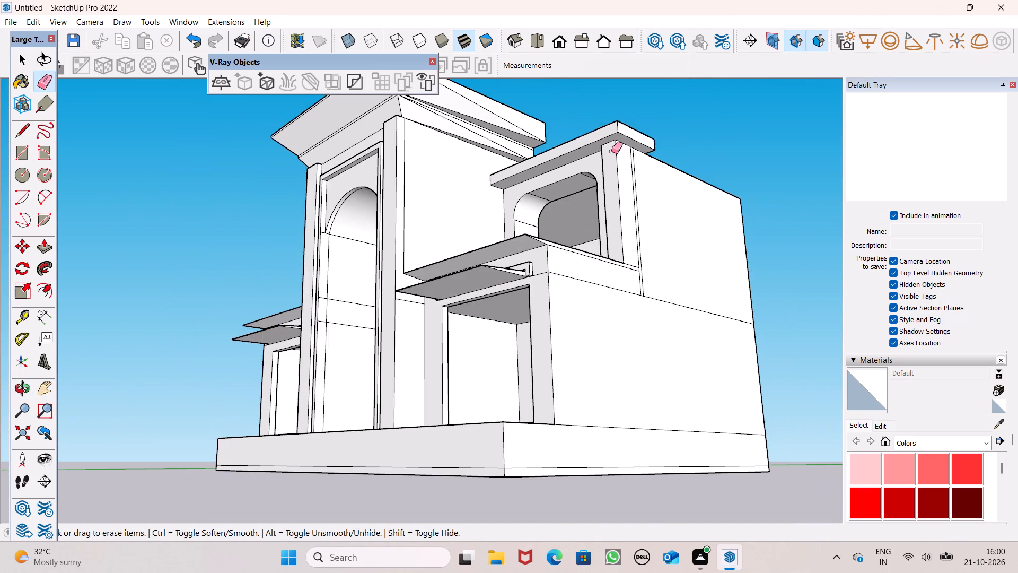
Examine the building from both sides, the front and above, checking the parapets, cornice and awnings.
middle_click_drag(611, 172, 692, 285)
scroll(621, 216, "up", 1)
scroll(712, 255, "down", 4)
middle_click_drag(712, 350, 850, 426)
scroll(368, 325, "down", 5)
middle_click_drag(216, 346, 631, 273)
scroll(445, 347, "up", 8)
middle_click_drag(465, 335, 446, 281)
scroll(454, 291, "up", 1)
scroll(463, 289, "down", 4)
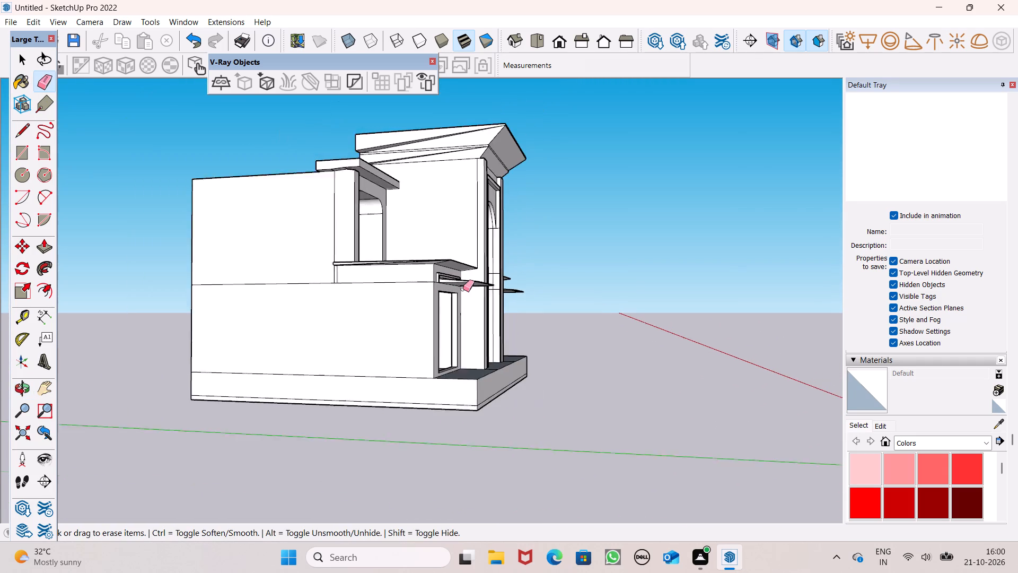
scroll(463, 289, "down", 2)
middle_click_drag(407, 294, 413, 397)
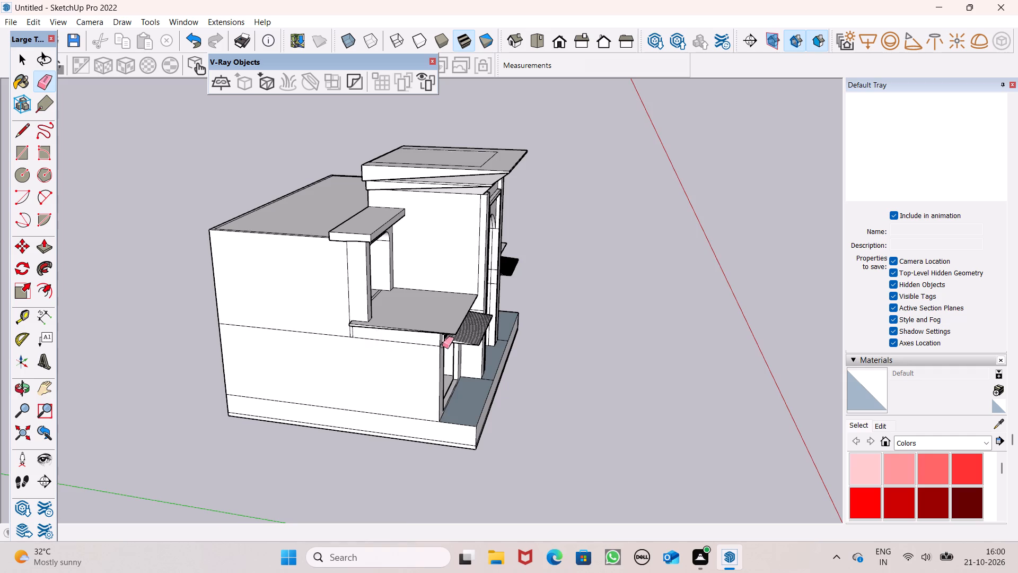
middle_click_drag(442, 346, 269, 272)
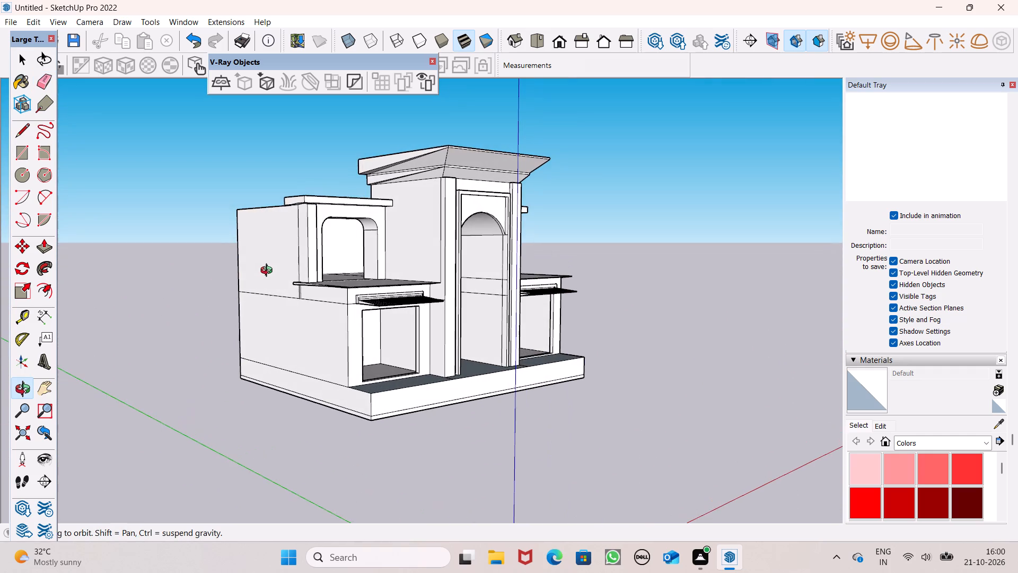
middle_click_drag(269, 272, 197, 296)
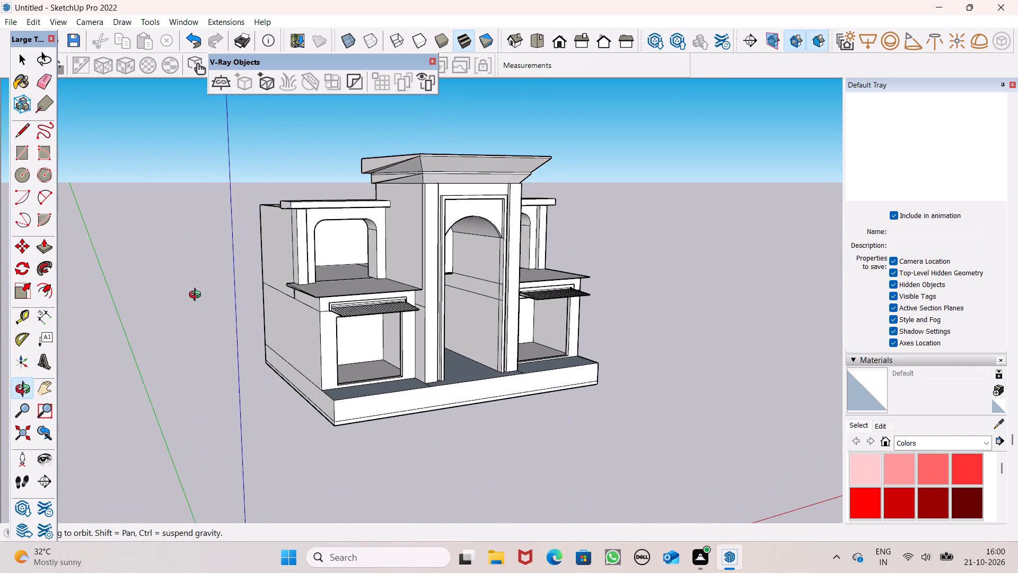
middle_click_drag(197, 296, 197, 296)
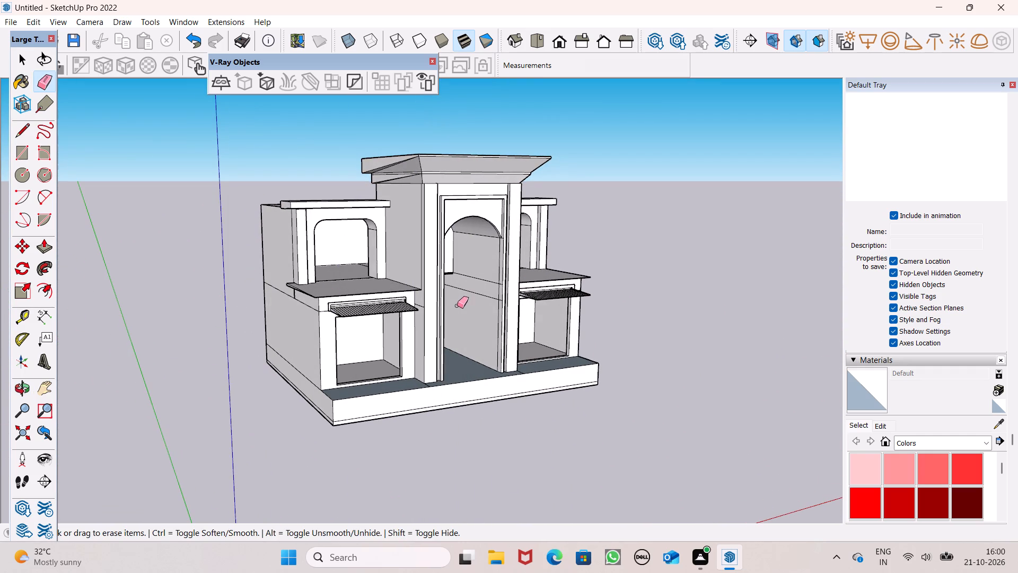
scroll(444, 298, "down", 3)
scroll(525, 295, "down", 4)
middle_click_drag(544, 298, 220, 416)
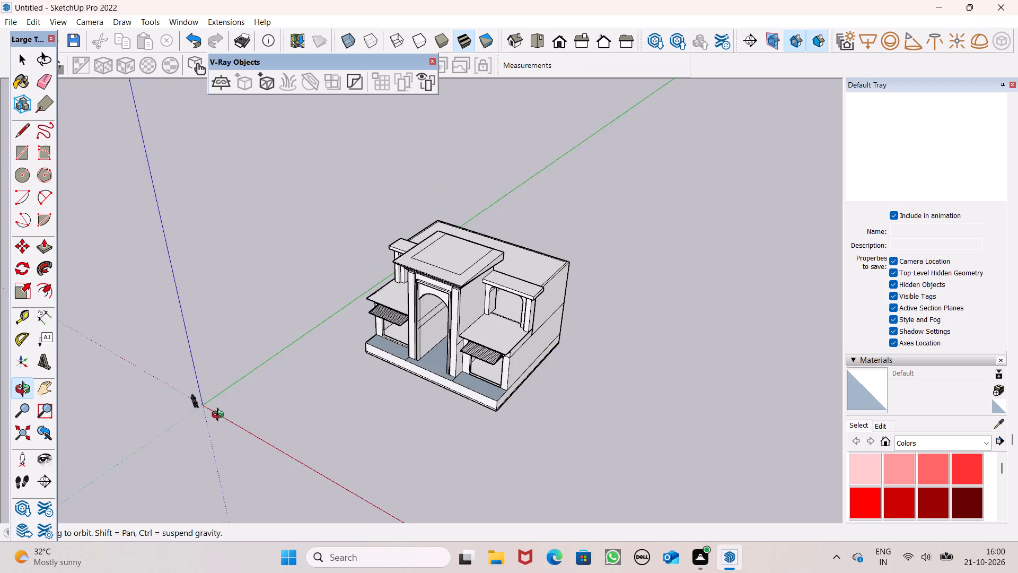
middle_click_drag(220, 416, 484, 429)
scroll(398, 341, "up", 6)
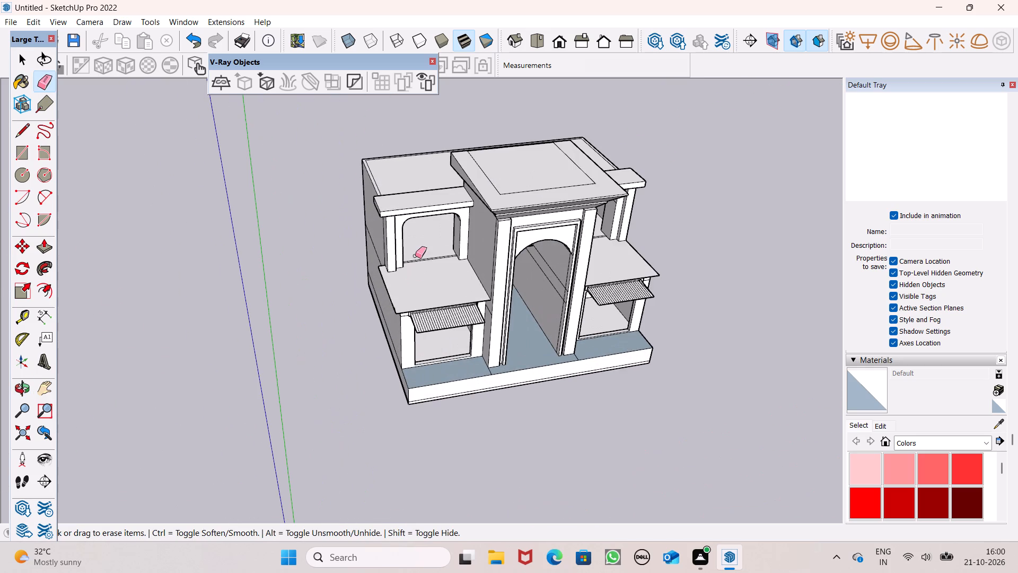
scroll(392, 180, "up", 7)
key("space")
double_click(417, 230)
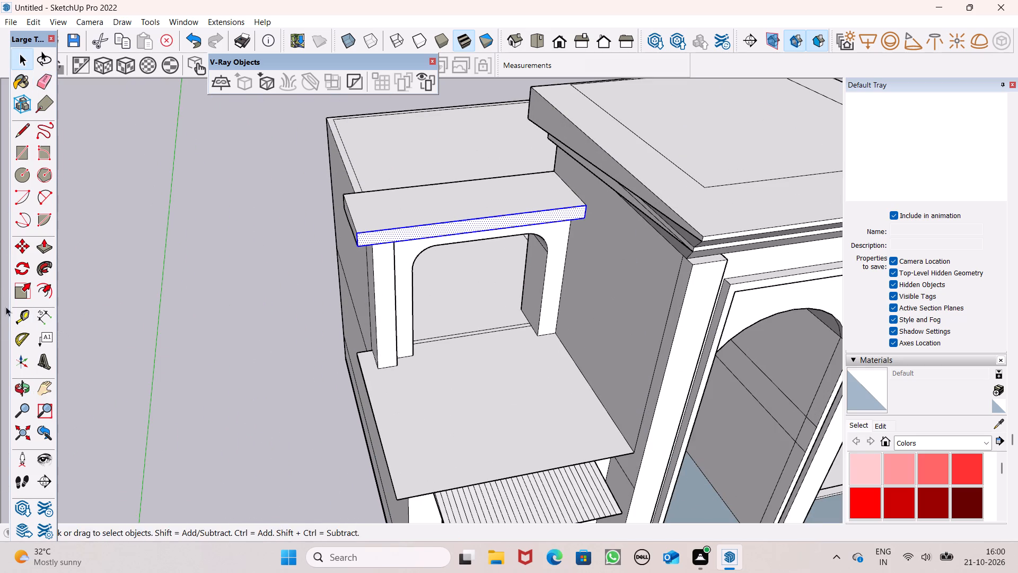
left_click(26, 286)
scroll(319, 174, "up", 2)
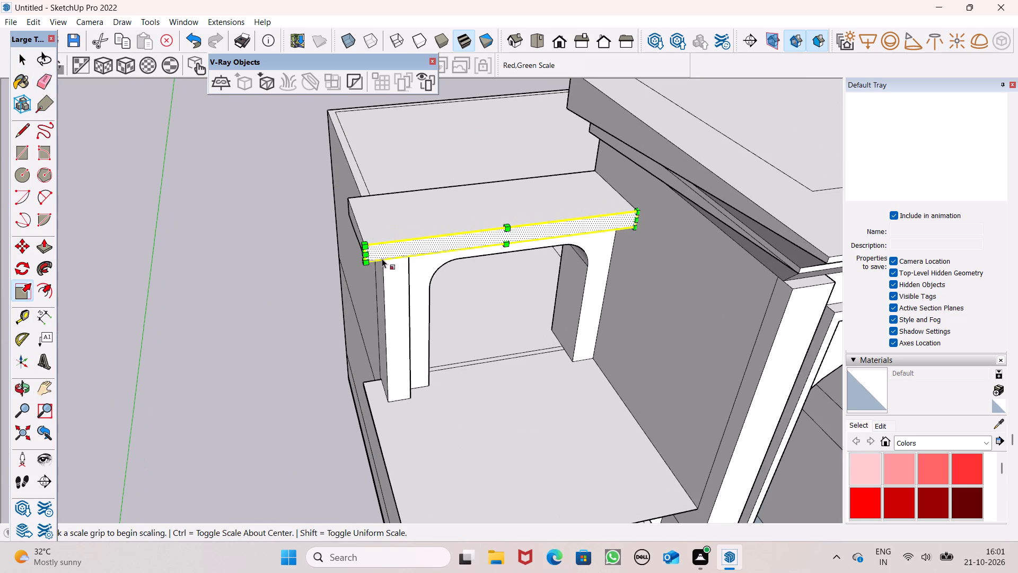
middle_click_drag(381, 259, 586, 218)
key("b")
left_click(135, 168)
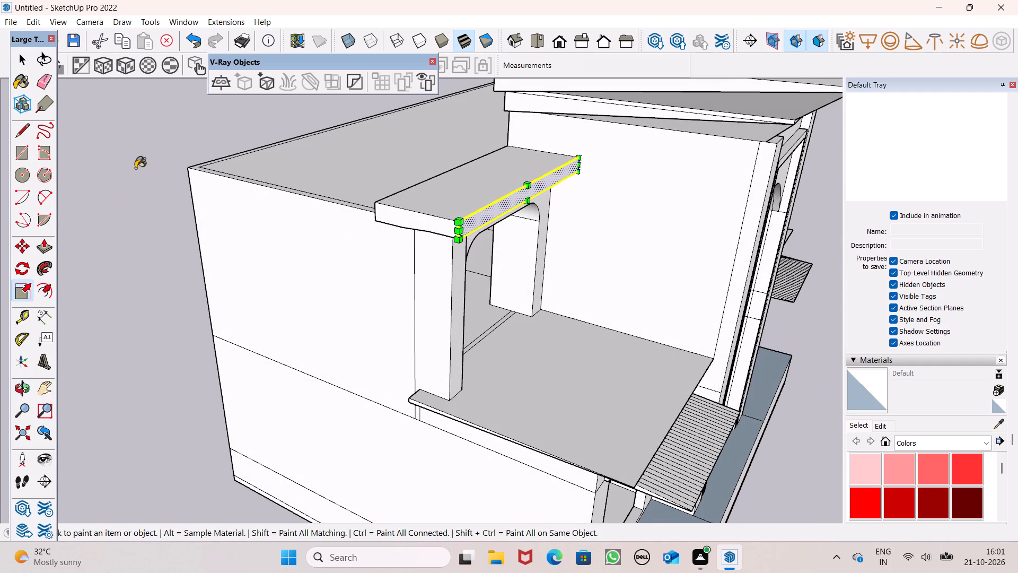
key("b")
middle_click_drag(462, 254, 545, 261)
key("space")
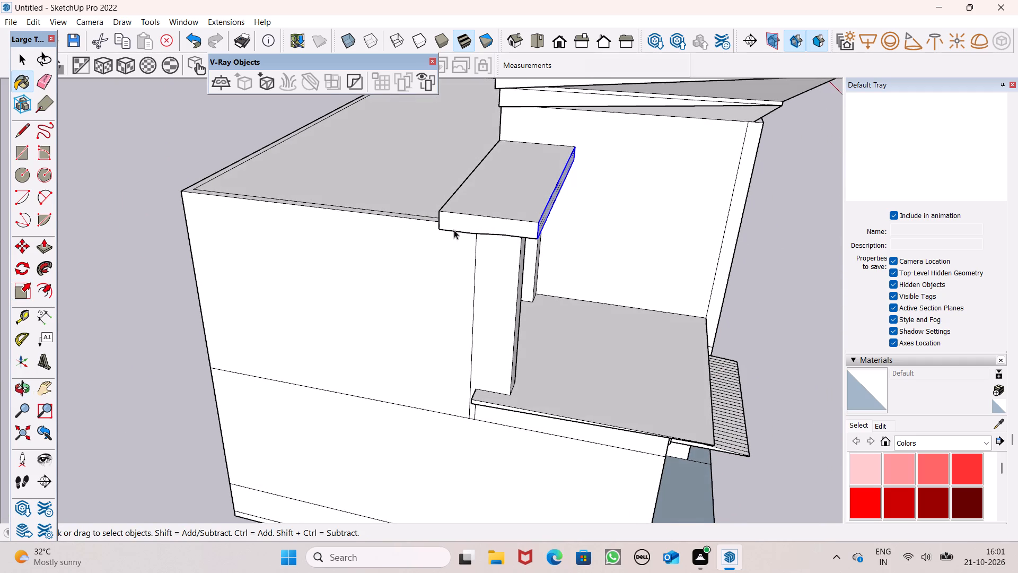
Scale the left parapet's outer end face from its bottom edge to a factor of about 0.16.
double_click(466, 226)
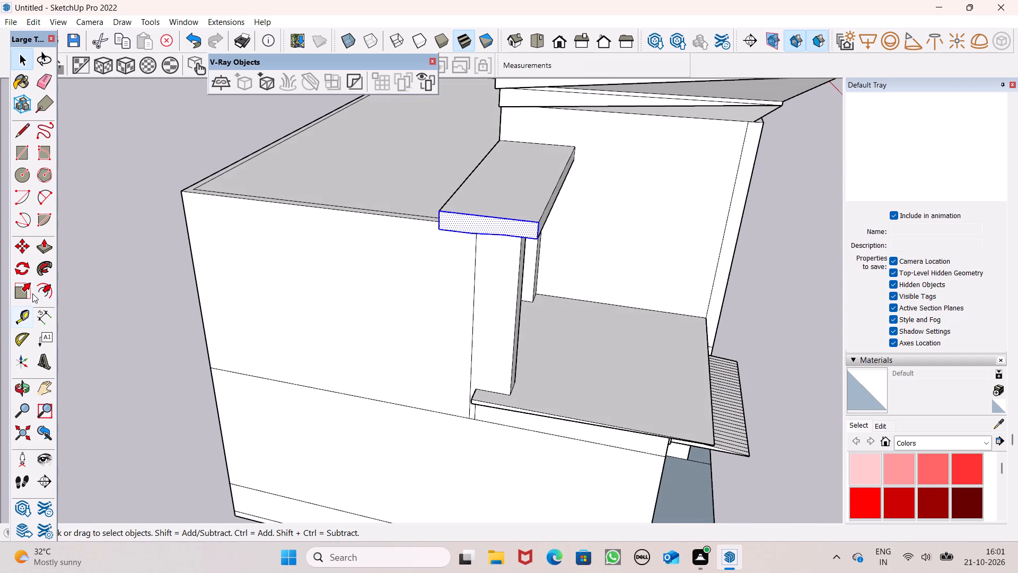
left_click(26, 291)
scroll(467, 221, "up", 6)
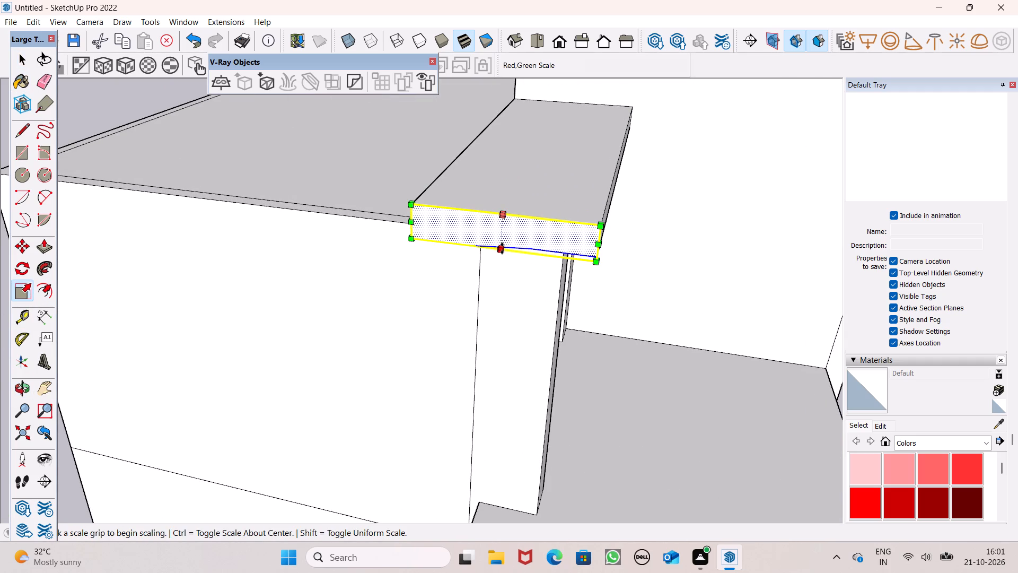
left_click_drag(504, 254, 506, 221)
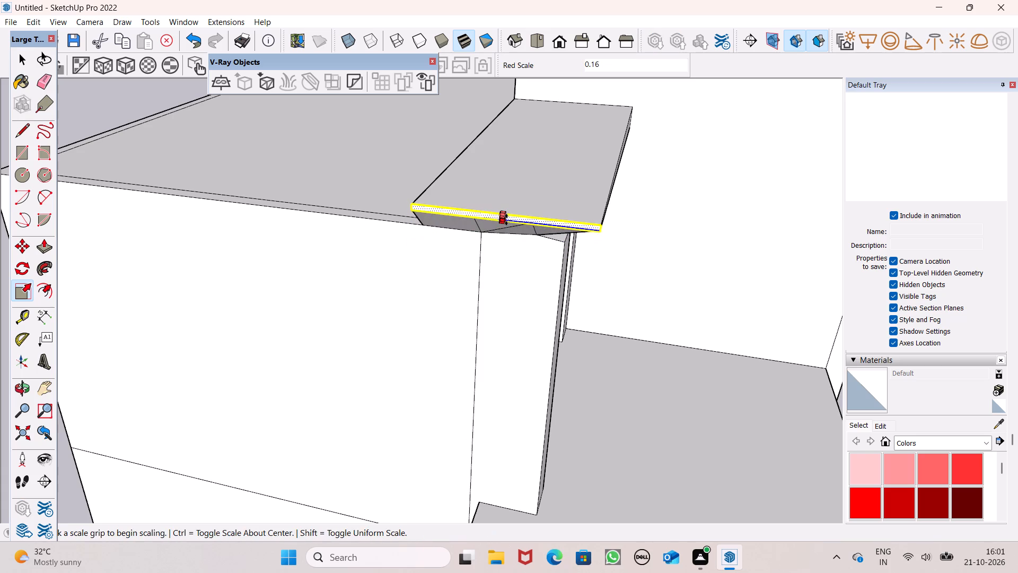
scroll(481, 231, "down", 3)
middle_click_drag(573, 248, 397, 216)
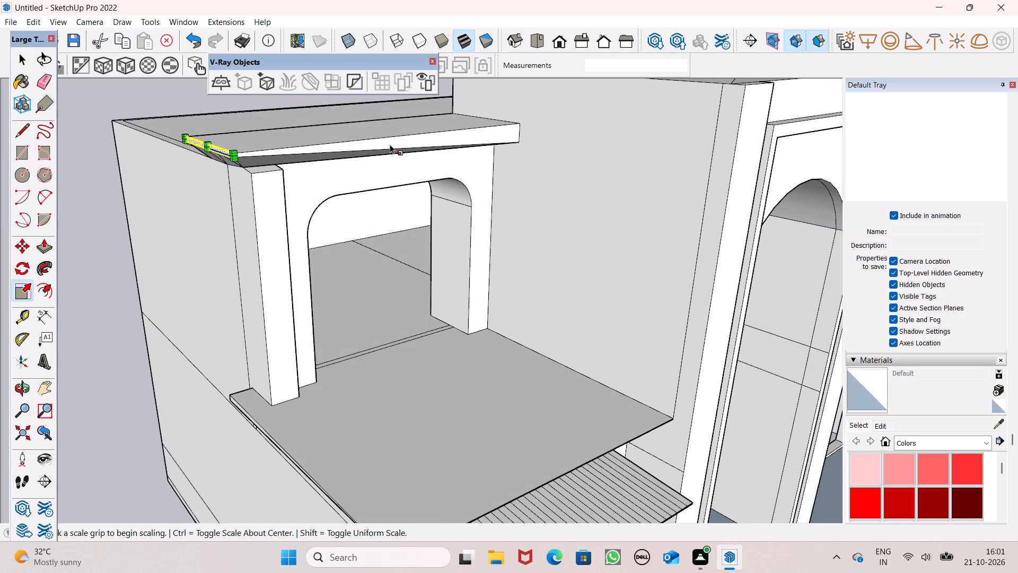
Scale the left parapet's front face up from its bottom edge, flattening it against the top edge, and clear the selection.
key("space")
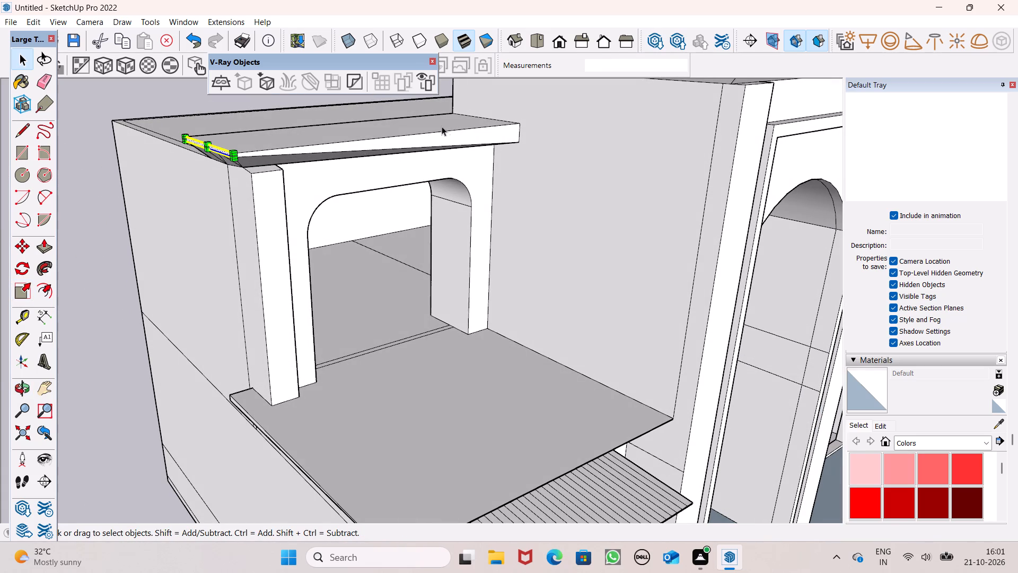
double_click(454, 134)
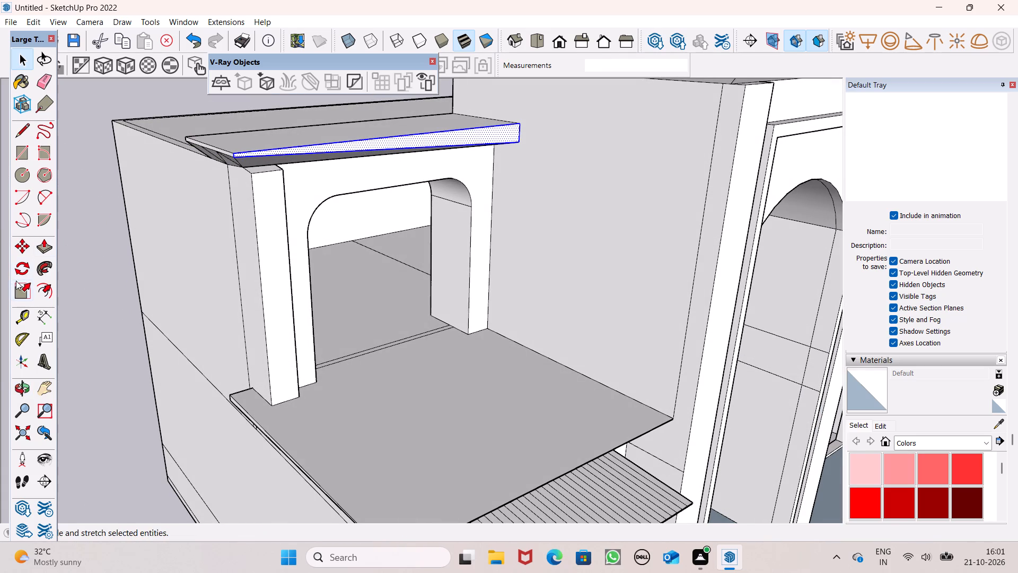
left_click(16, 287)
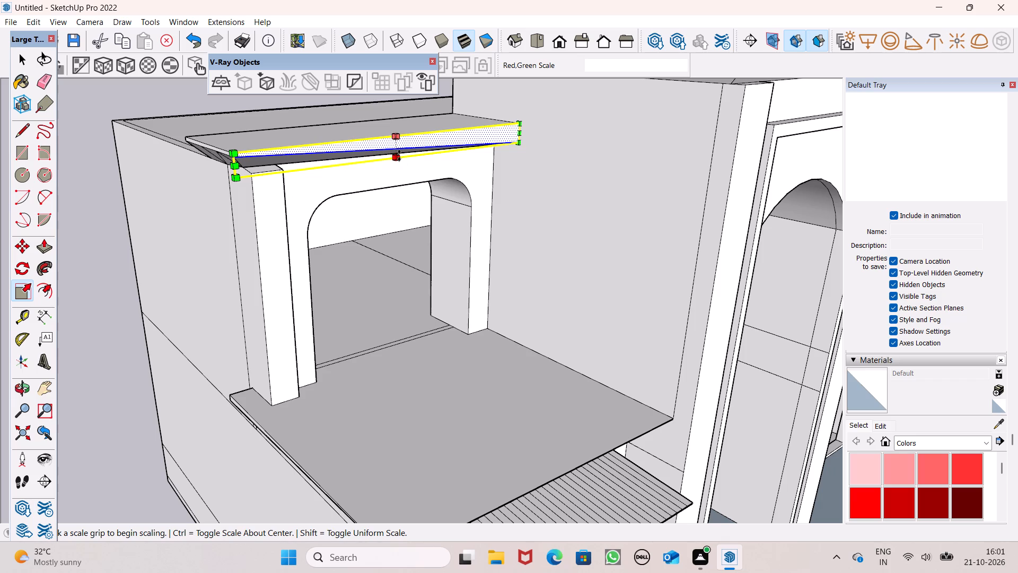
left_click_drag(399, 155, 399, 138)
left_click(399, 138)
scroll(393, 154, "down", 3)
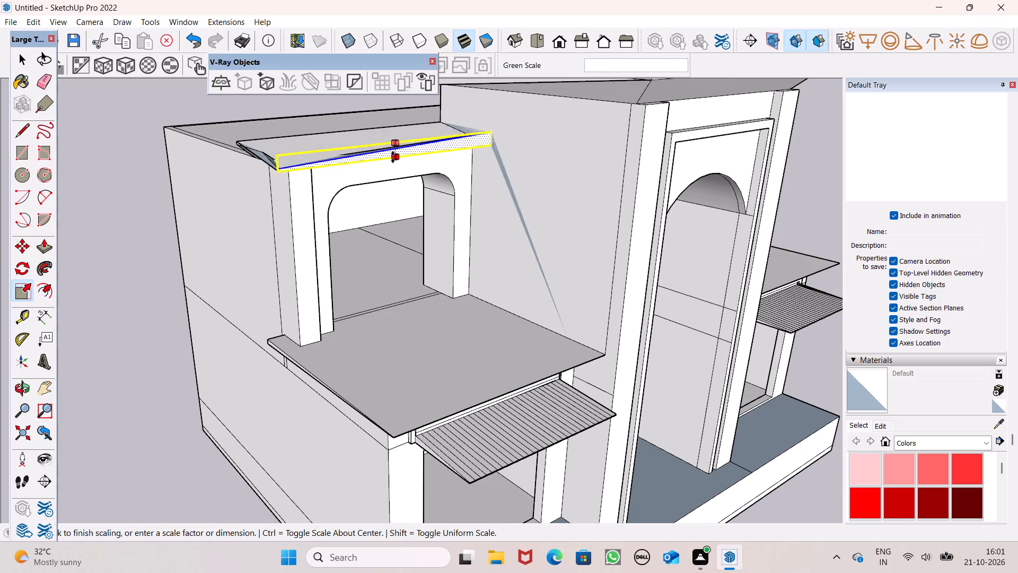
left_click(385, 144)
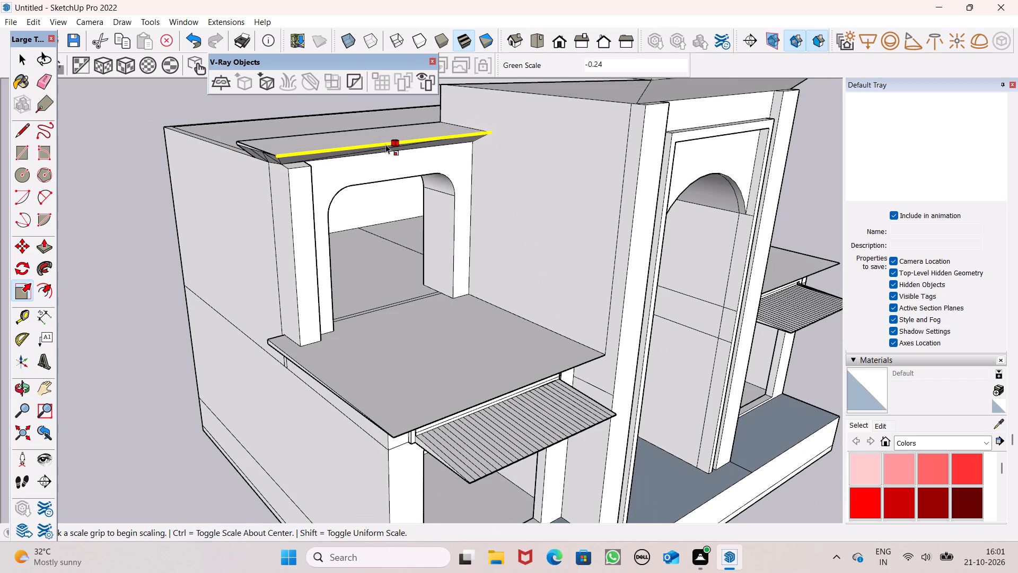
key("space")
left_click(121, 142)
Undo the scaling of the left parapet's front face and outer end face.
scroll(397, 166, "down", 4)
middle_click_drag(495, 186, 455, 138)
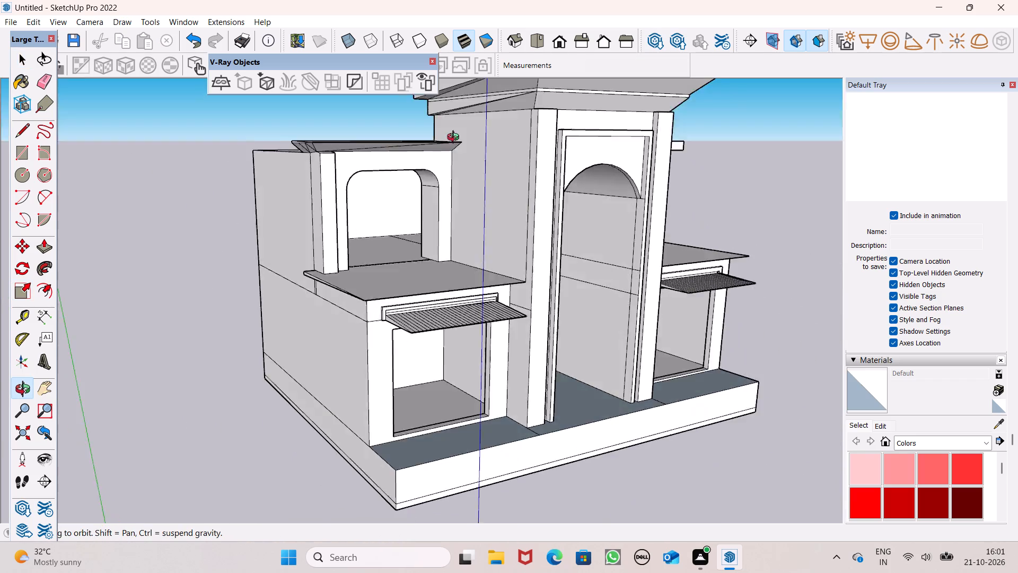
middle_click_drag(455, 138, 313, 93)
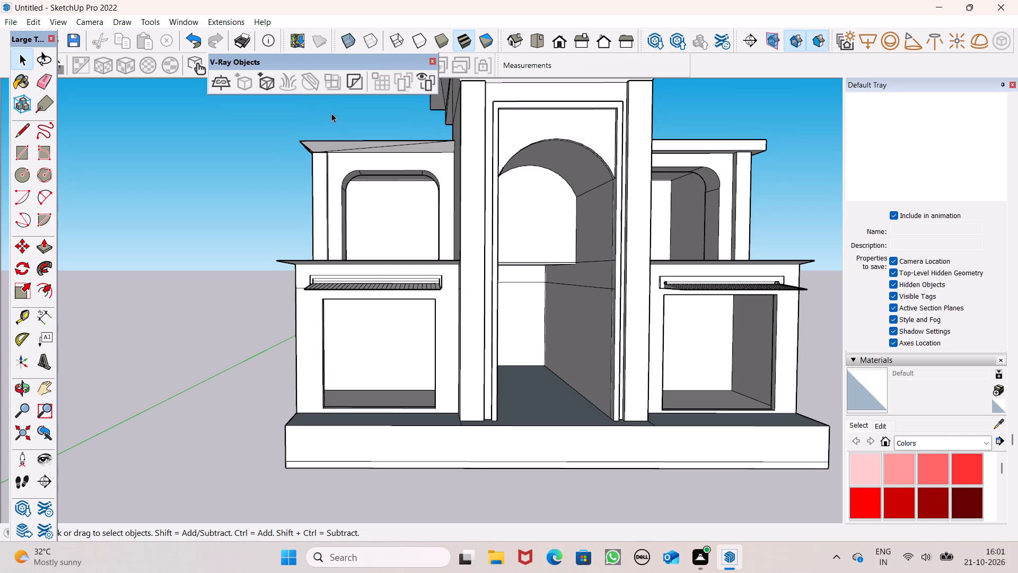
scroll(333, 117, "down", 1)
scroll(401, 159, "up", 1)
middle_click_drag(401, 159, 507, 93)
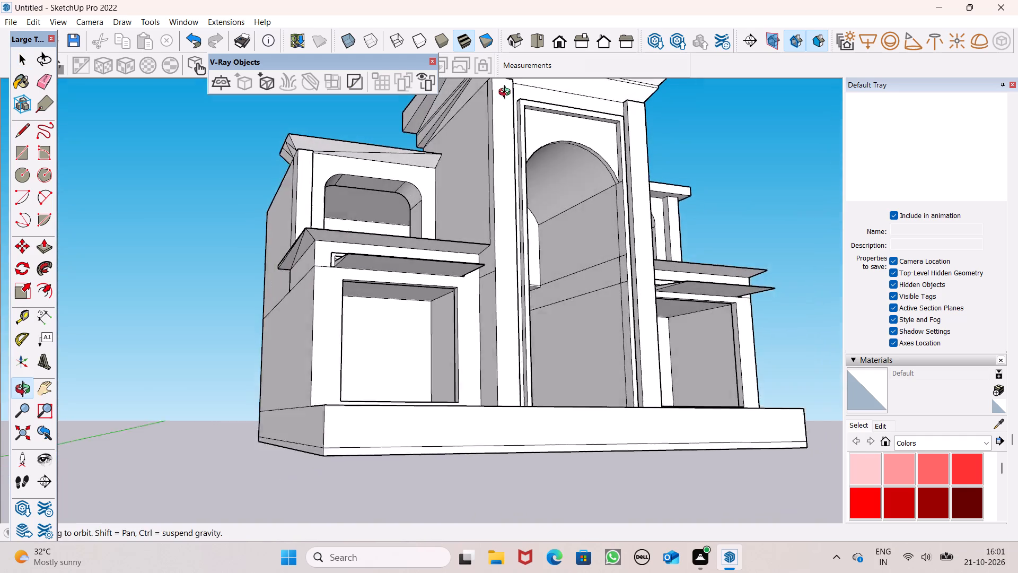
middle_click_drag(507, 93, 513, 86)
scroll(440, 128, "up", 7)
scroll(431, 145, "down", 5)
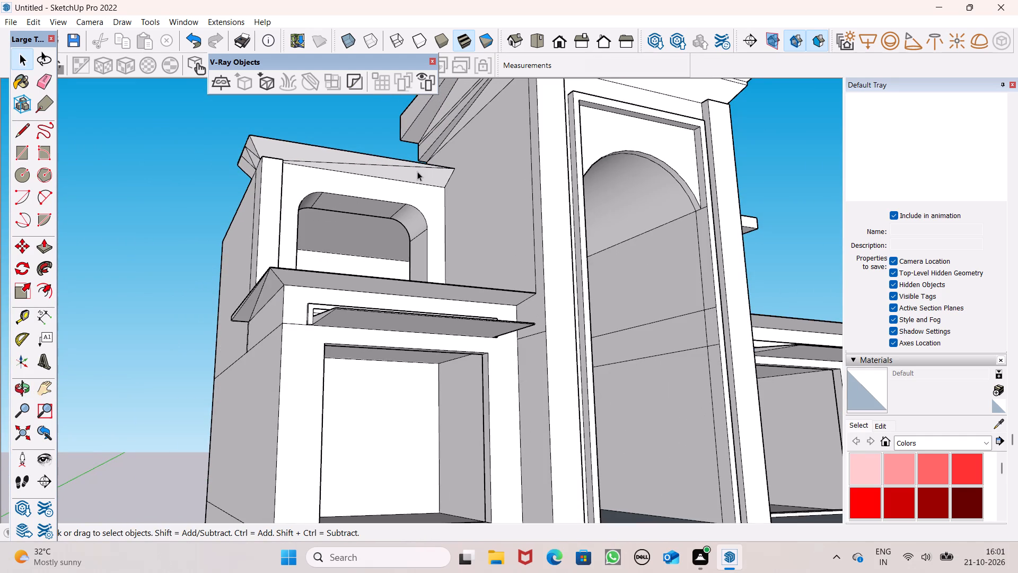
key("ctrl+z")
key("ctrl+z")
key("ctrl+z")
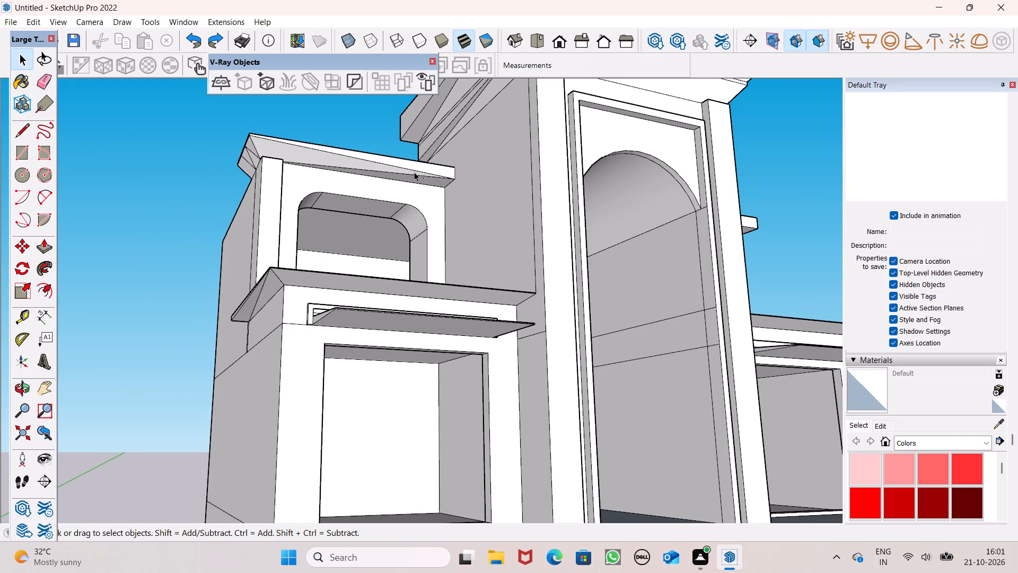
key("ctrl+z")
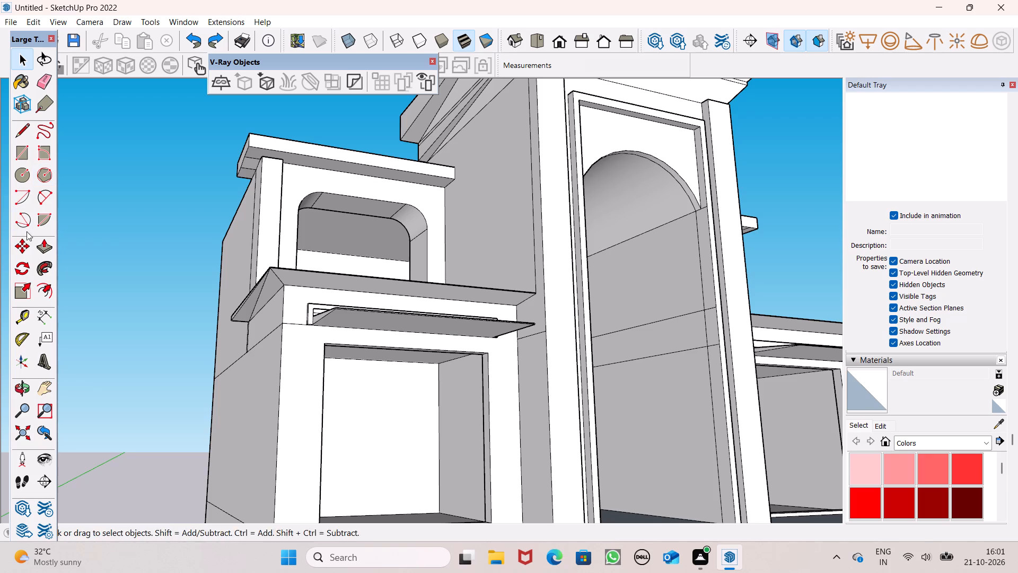
Scale the left parapet's front face from its bottom edge to a factor of about 0.11 and clear the selection.
double_click(307, 152)
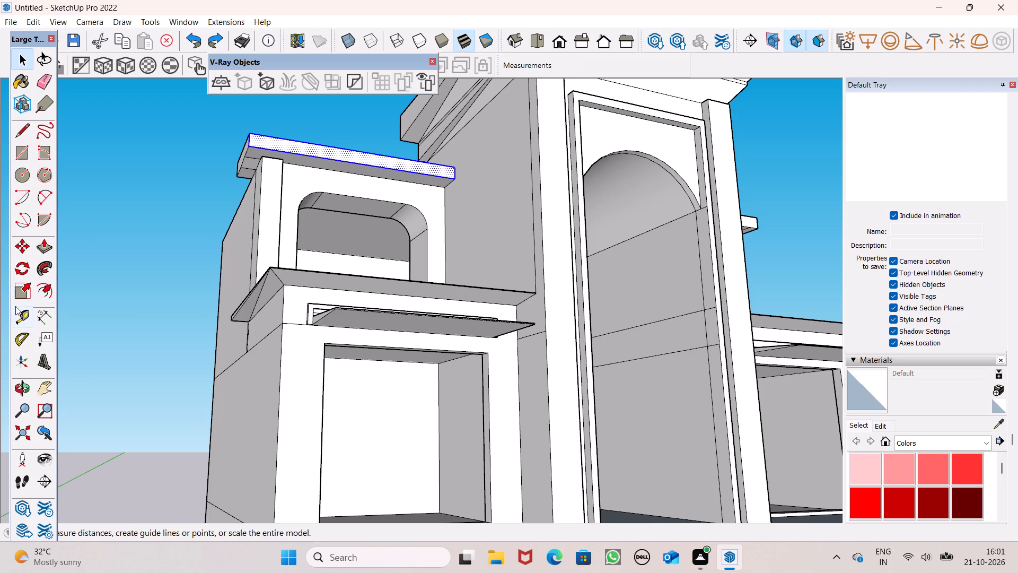
left_click(20, 285)
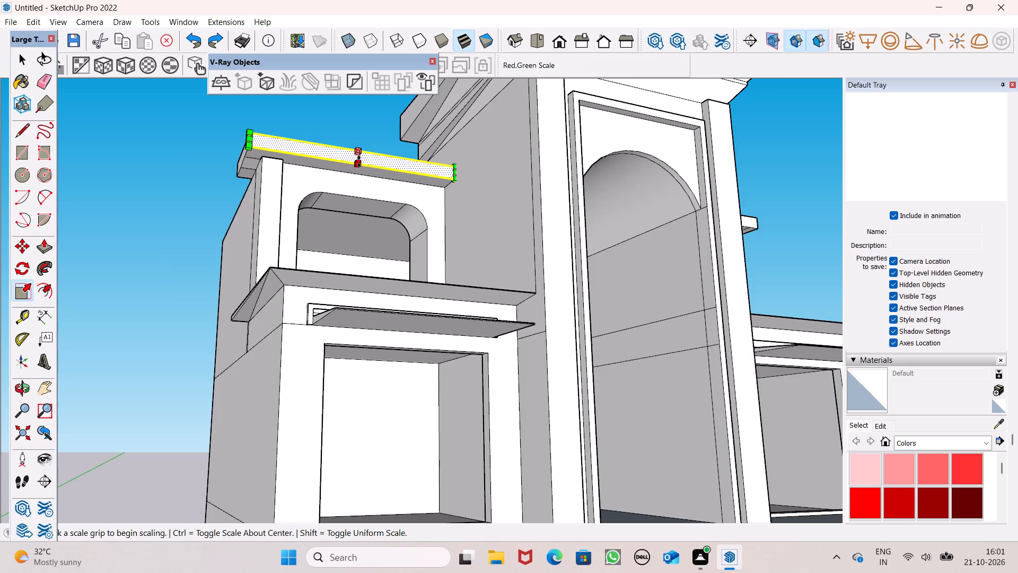
scroll(367, 159, "up", 7)
left_click_drag(347, 169, 346, 166)
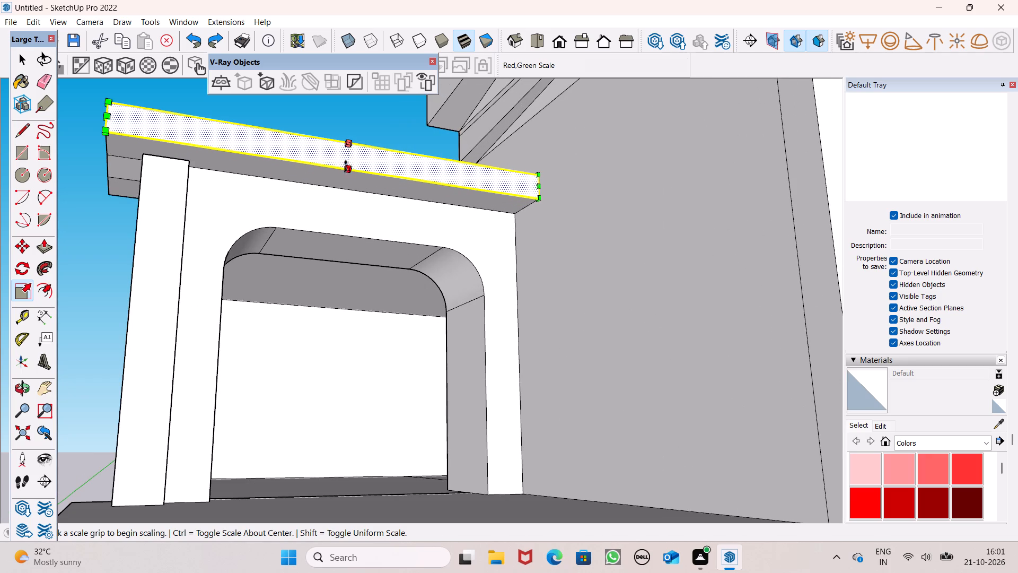
left_click_drag(346, 166, 347, 143)
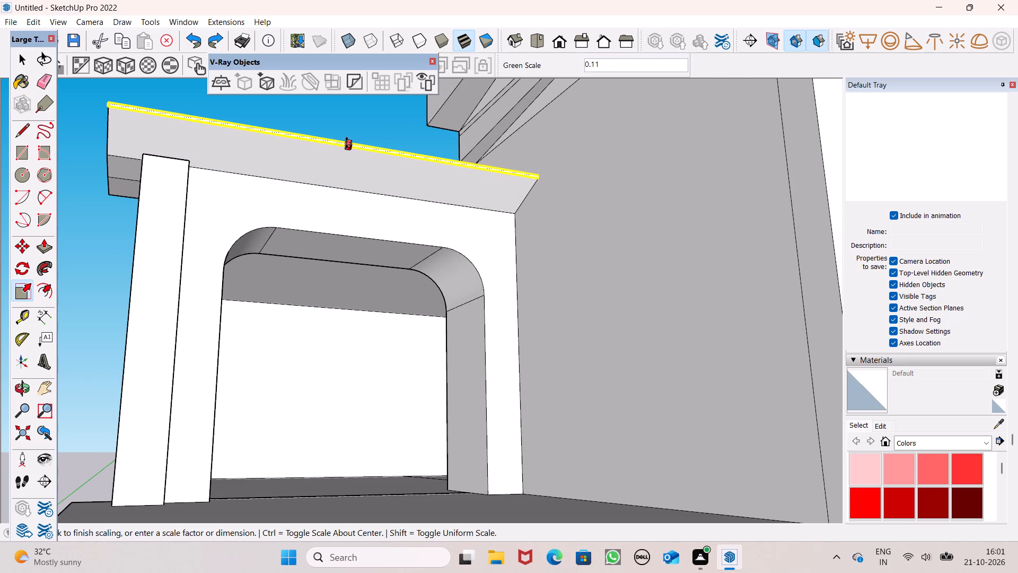
left_click_drag(347, 143, 347, 142)
scroll(327, 149, "down", 13)
middle_click_drag(328, 173, 434, 230)
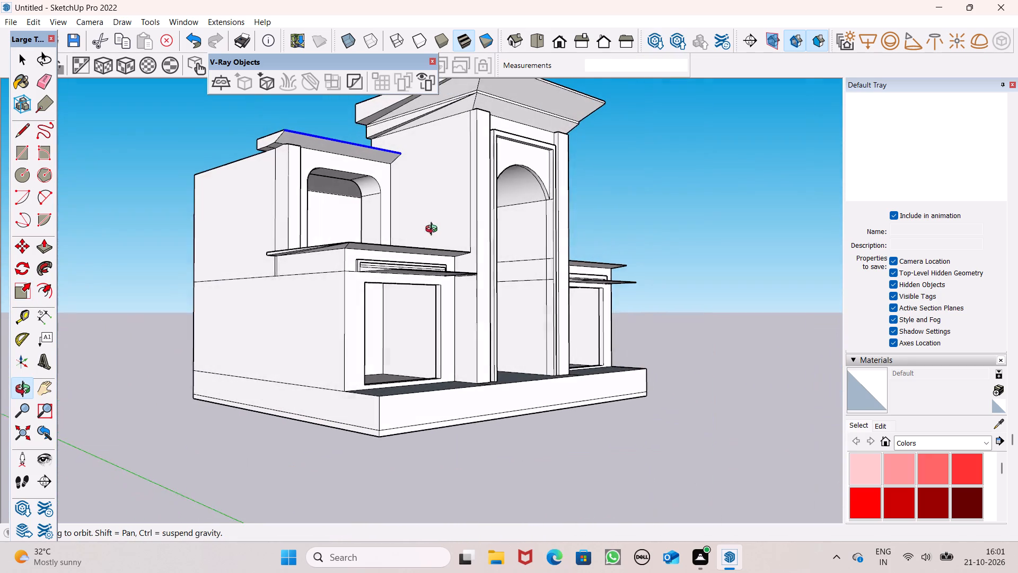
middle_click_drag(434, 230, 438, 227)
key("space")
left_click(267, 119)
scroll(490, 186, "down", 4)
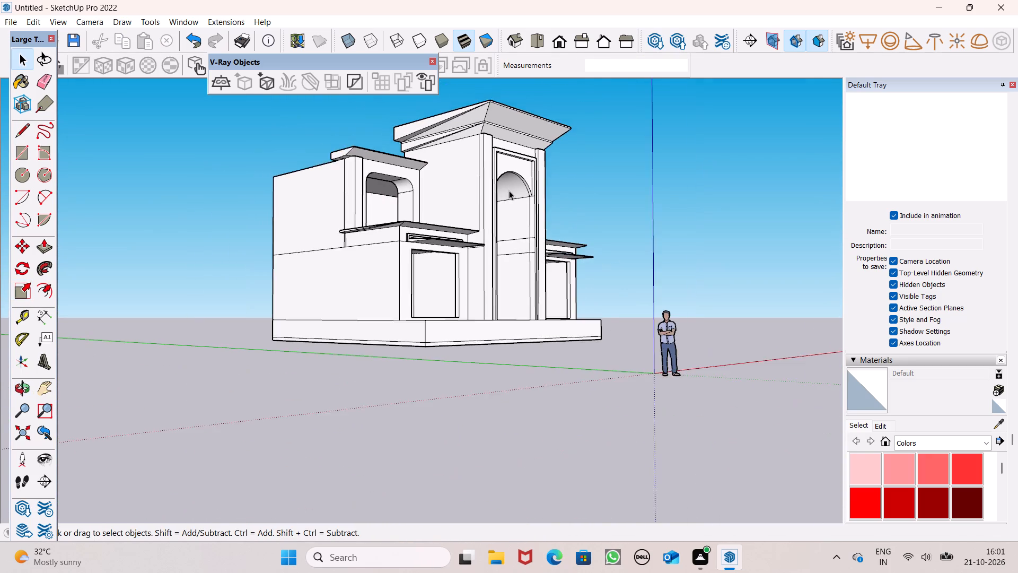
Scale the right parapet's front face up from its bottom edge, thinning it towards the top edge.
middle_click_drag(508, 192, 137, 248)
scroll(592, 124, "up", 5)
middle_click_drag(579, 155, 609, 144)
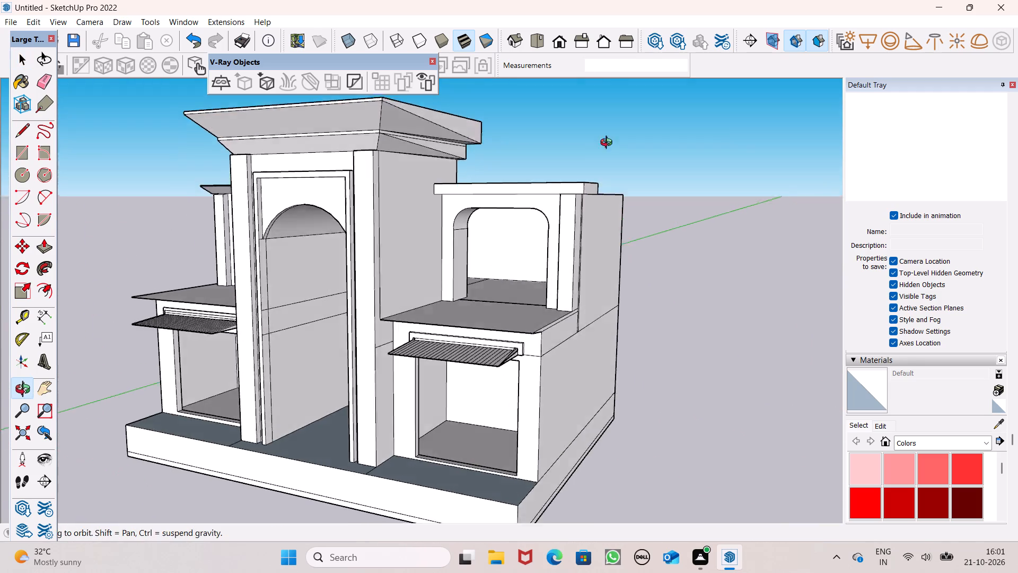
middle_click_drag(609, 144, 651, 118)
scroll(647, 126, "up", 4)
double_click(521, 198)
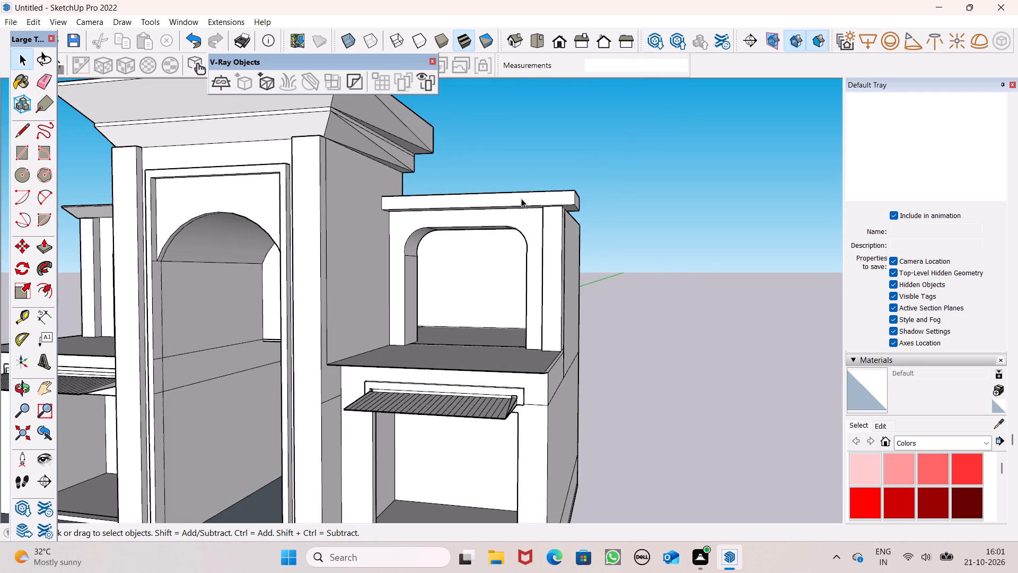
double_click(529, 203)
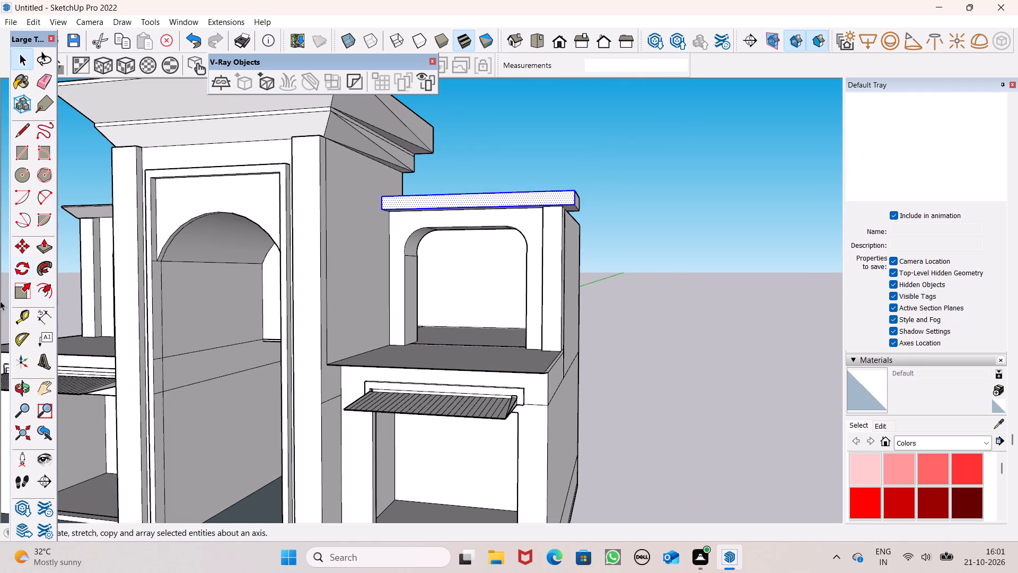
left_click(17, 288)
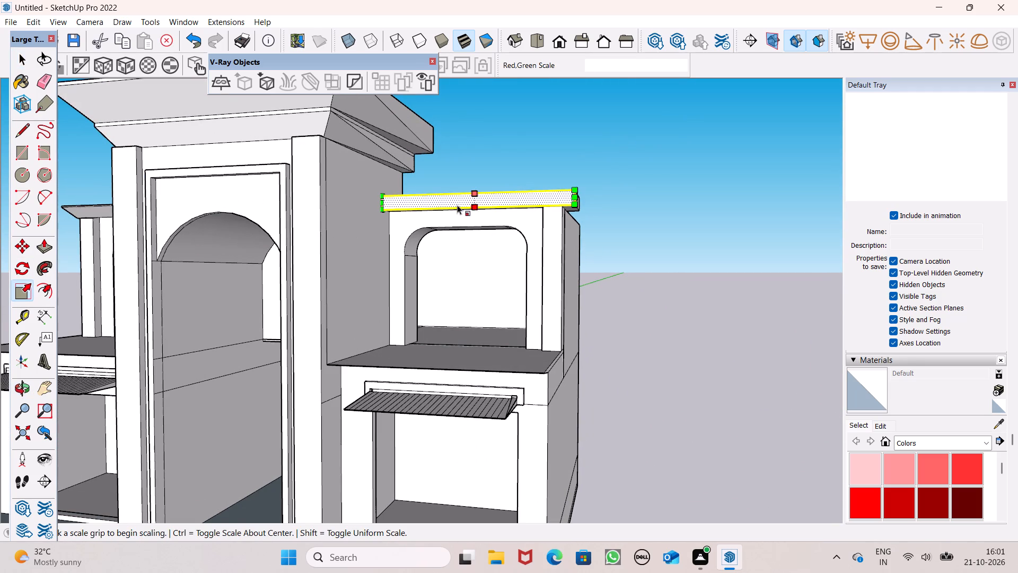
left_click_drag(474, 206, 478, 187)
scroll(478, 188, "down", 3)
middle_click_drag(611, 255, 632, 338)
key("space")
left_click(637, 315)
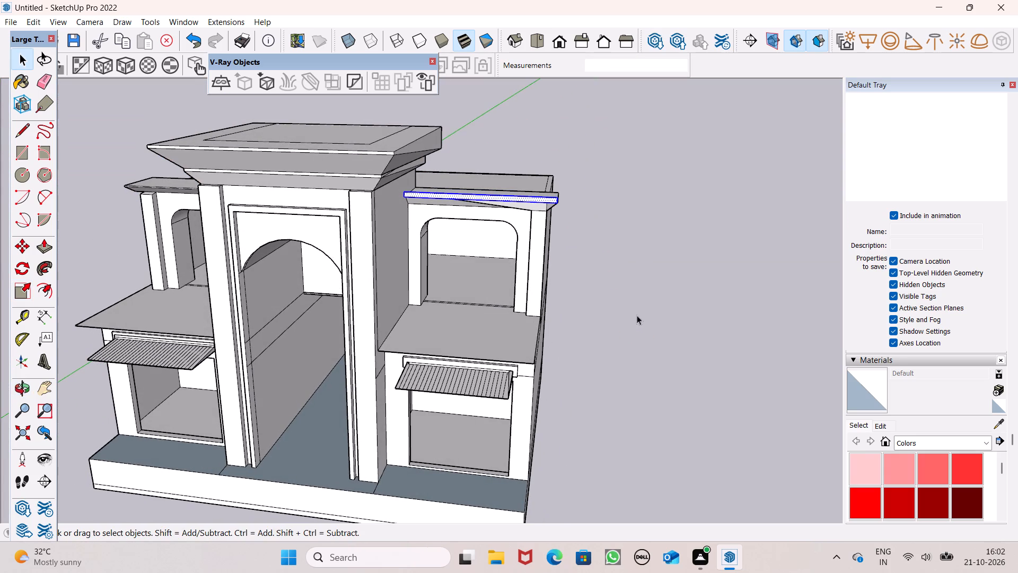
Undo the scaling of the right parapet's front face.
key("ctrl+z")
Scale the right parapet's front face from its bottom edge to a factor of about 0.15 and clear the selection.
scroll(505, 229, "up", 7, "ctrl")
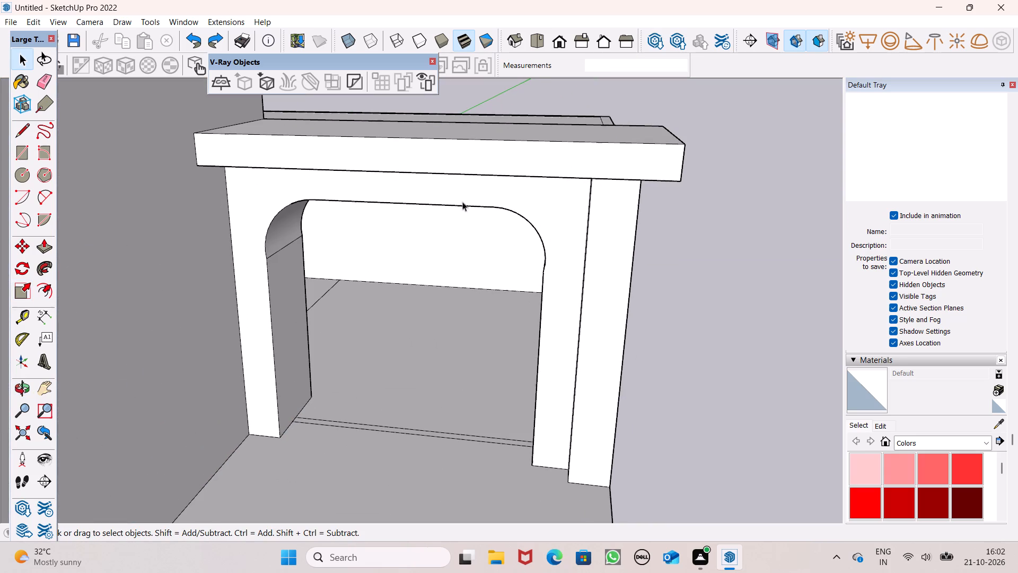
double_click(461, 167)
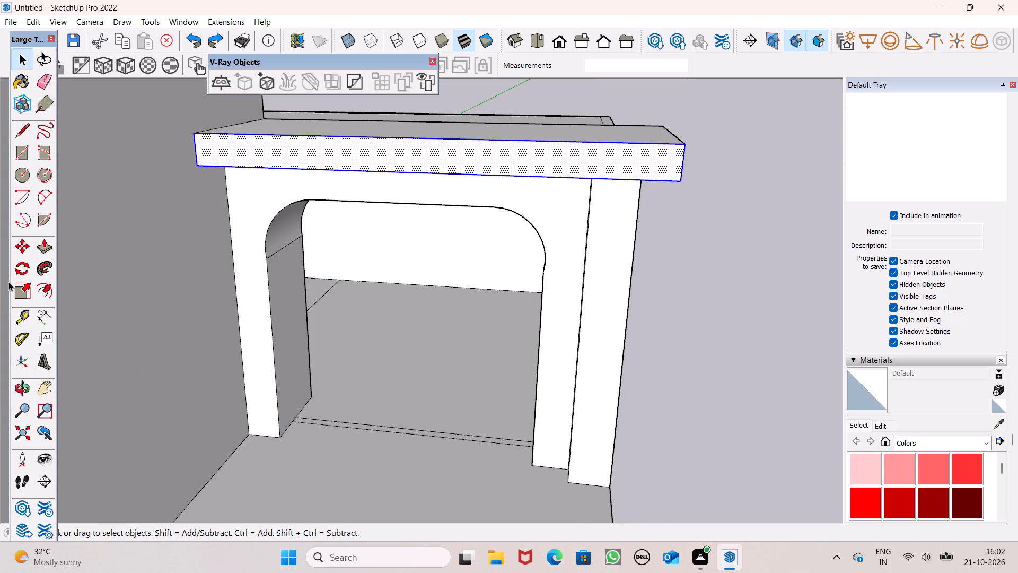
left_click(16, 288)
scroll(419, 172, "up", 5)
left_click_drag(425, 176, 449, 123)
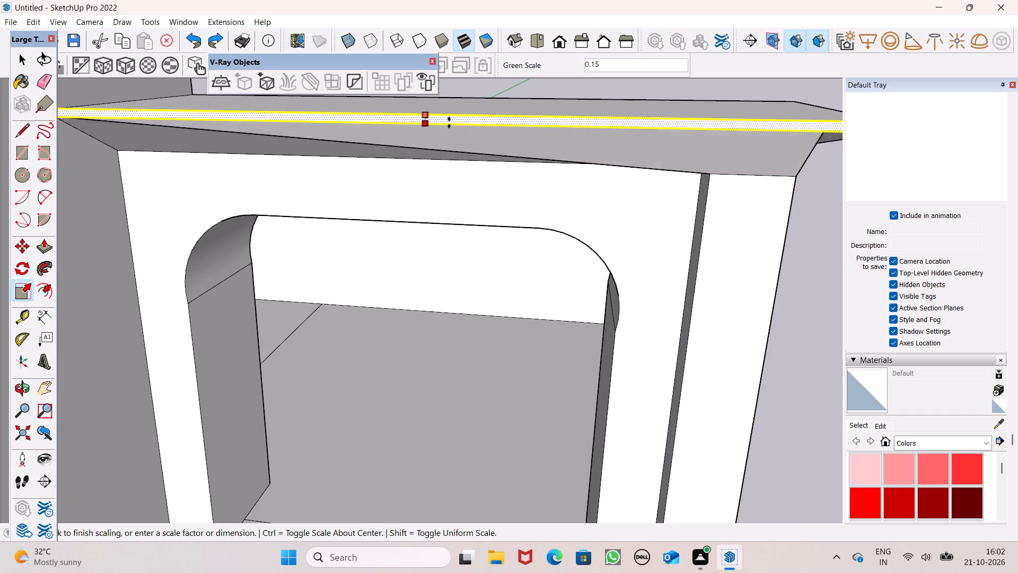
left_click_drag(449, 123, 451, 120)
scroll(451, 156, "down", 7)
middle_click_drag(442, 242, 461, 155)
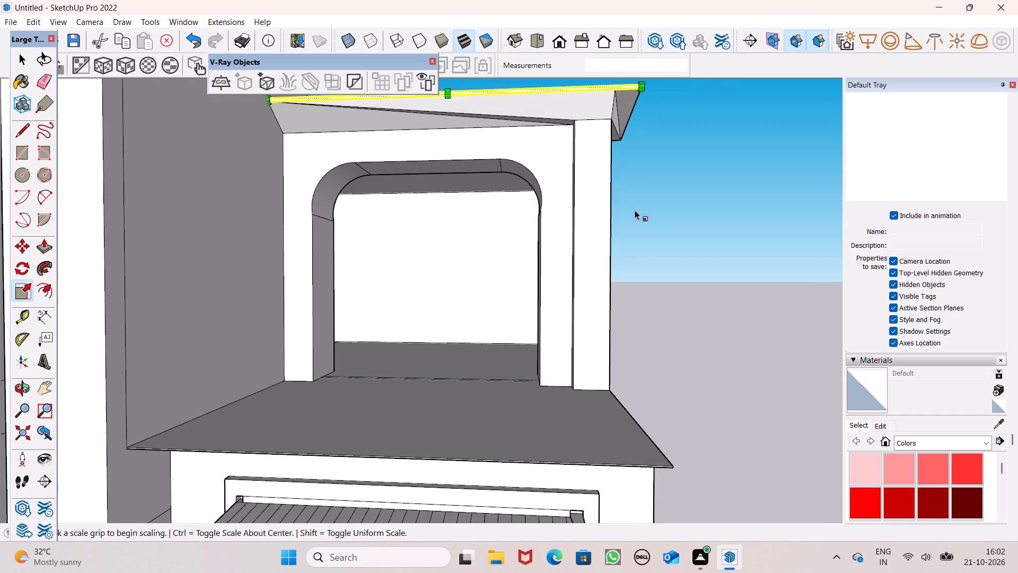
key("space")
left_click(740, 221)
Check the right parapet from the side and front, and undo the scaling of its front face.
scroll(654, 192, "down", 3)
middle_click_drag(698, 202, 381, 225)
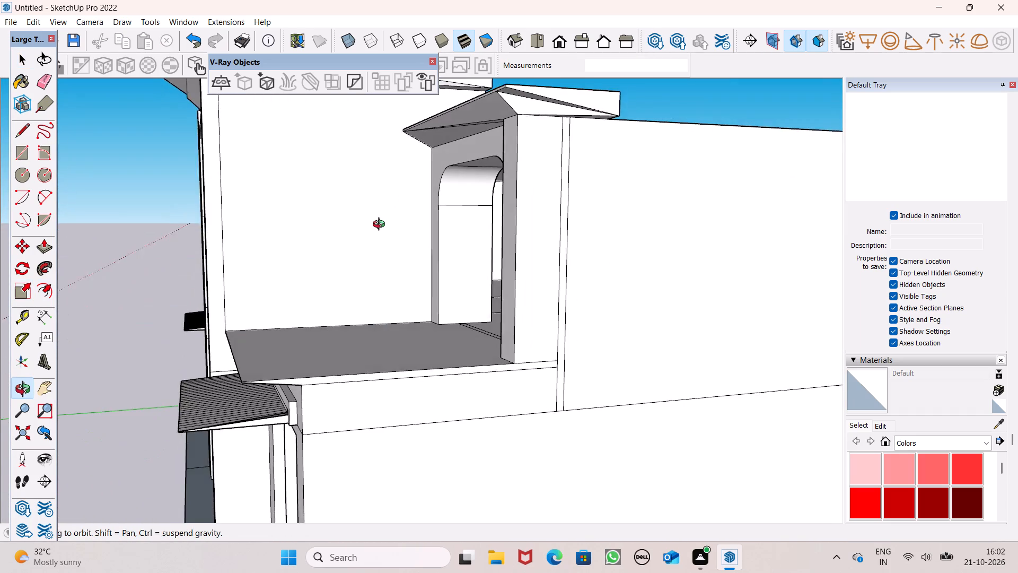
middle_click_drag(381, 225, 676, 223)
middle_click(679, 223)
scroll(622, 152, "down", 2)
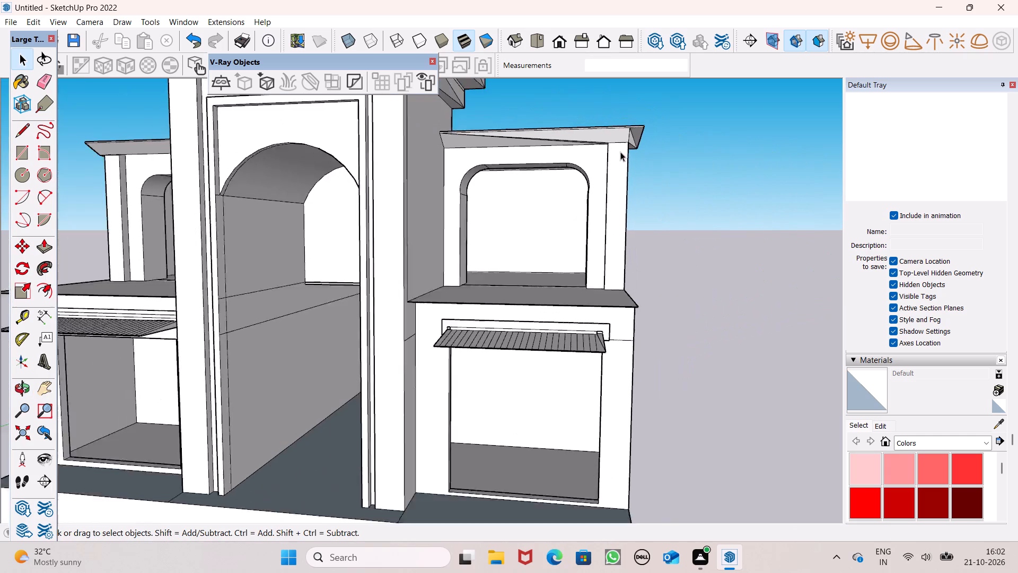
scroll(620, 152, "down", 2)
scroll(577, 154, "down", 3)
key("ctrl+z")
Erase the edge on the underside of the right parapet at its outer corner.
middle_click_drag(593, 167, 576, 128)
scroll(590, 160, "up", 1)
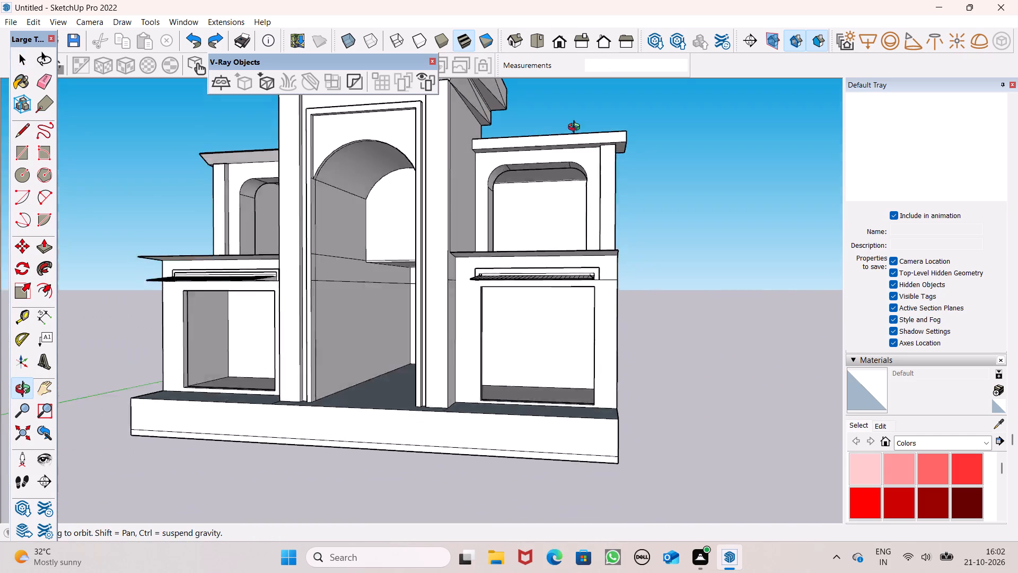
middle_click_drag(576, 128, 549, 40)
scroll(636, 121, "up", 15)
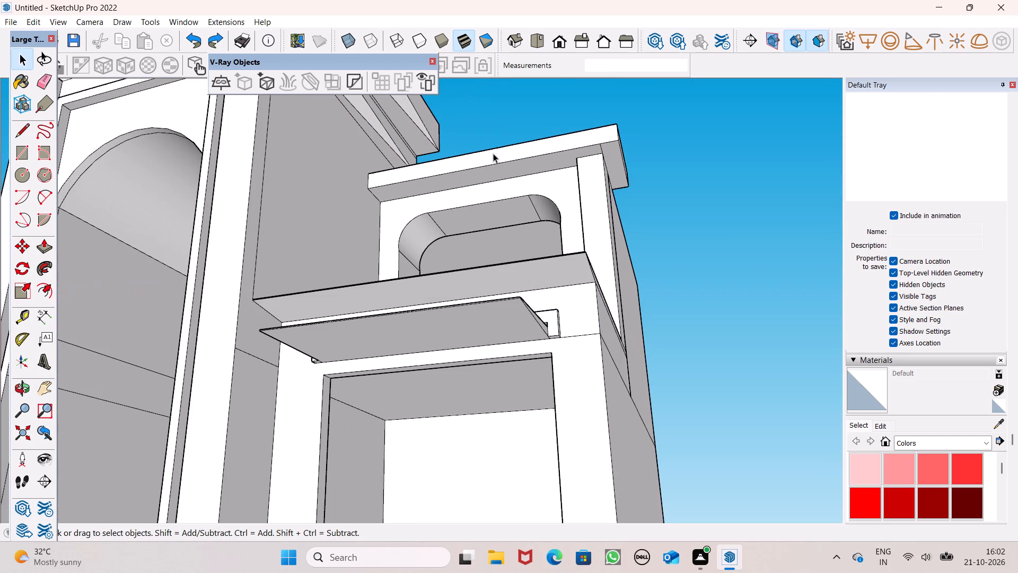
left_click(49, 84)
scroll(680, 194, "up", 6)
left_click_drag(558, 125, 552, 124)
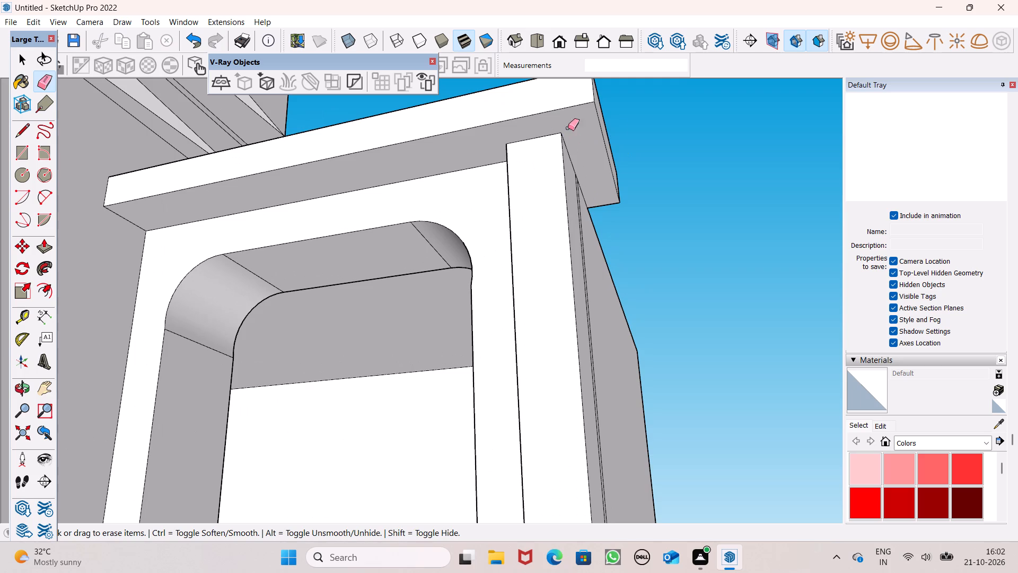
Scale the right parapet's front face from its bottom edge to a factor of about 0.27 and clear the selection.
scroll(682, 159, "down", 6)
middle_click_drag(638, 163, 667, 188)
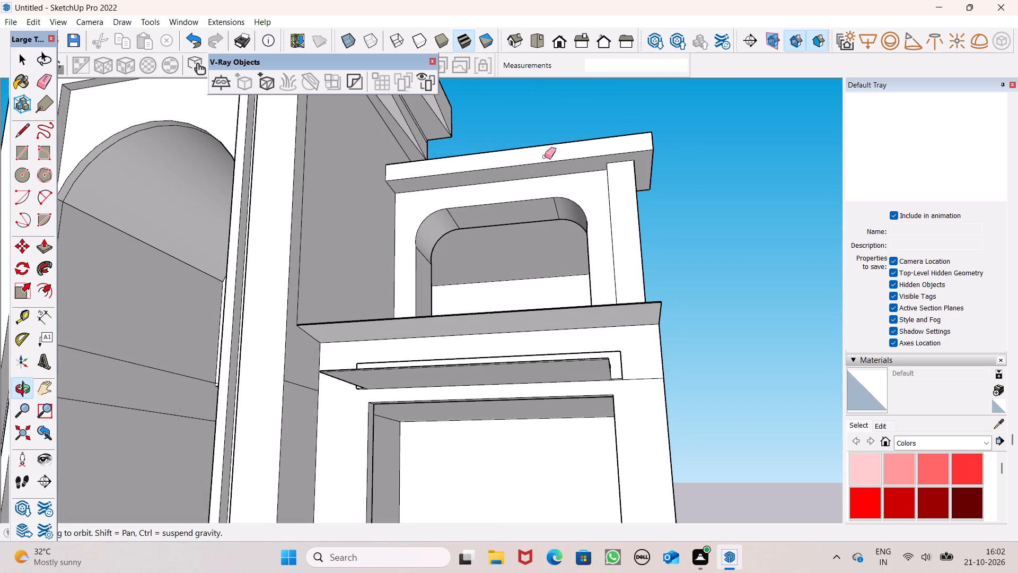
double_click(545, 157)
key("space")
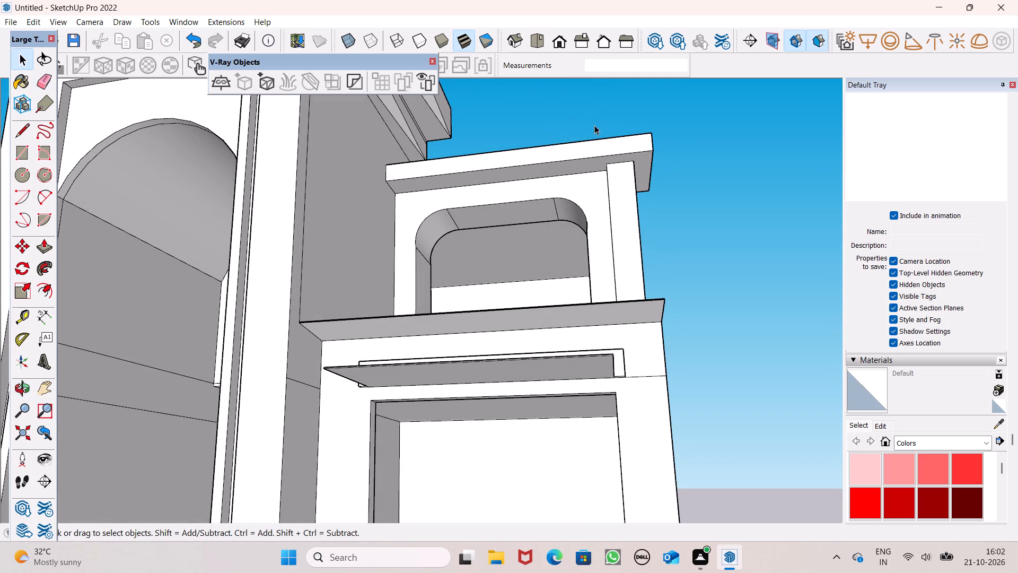
double_click(493, 157)
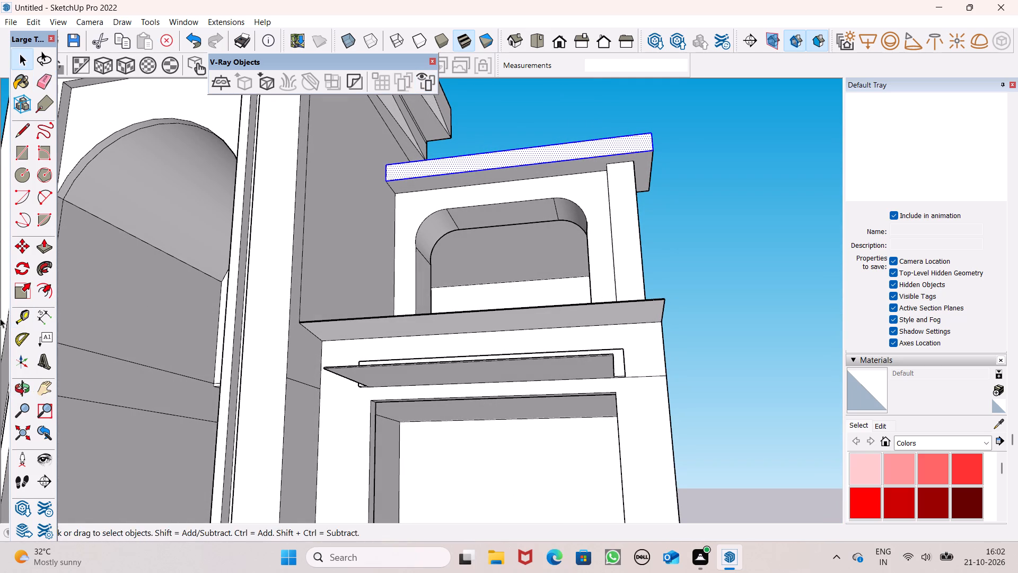
left_click(19, 288)
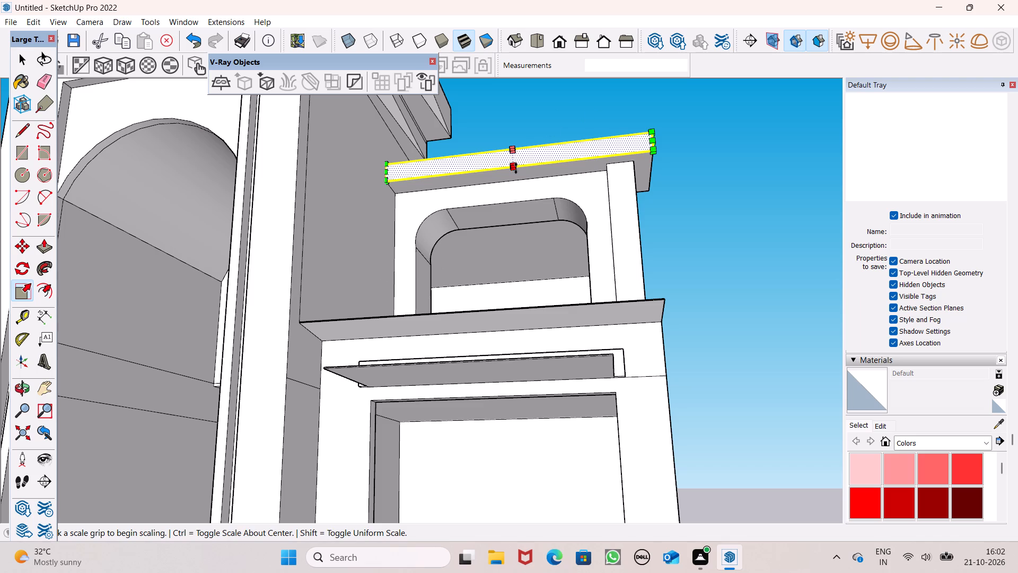
left_click_drag(513, 169, 520, 153)
key("space")
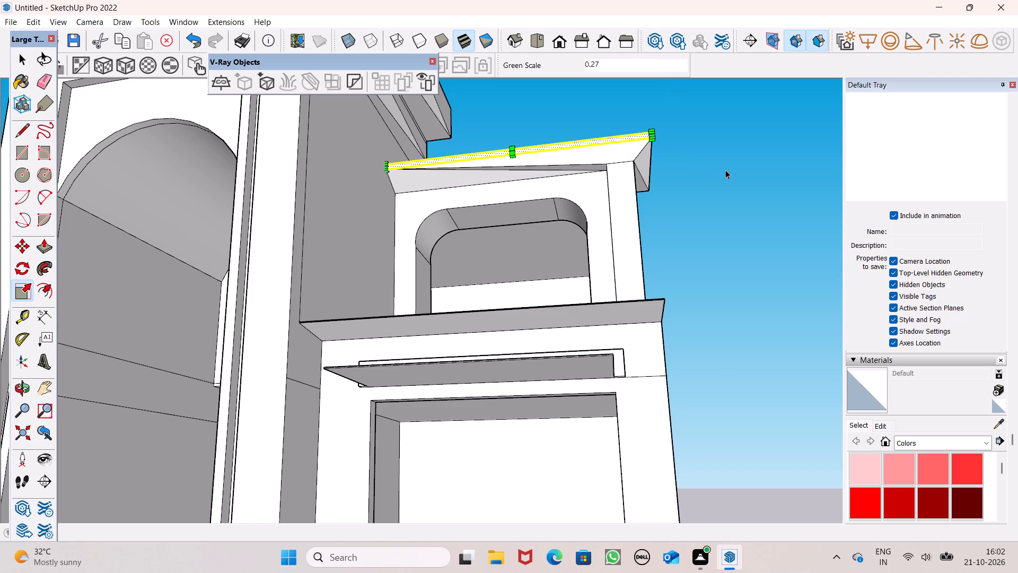
left_click(725, 170)
Examine the building's front from below and above, comparing both upper parapets, the awnings and the arched passage.
scroll(708, 158, "down", 5)
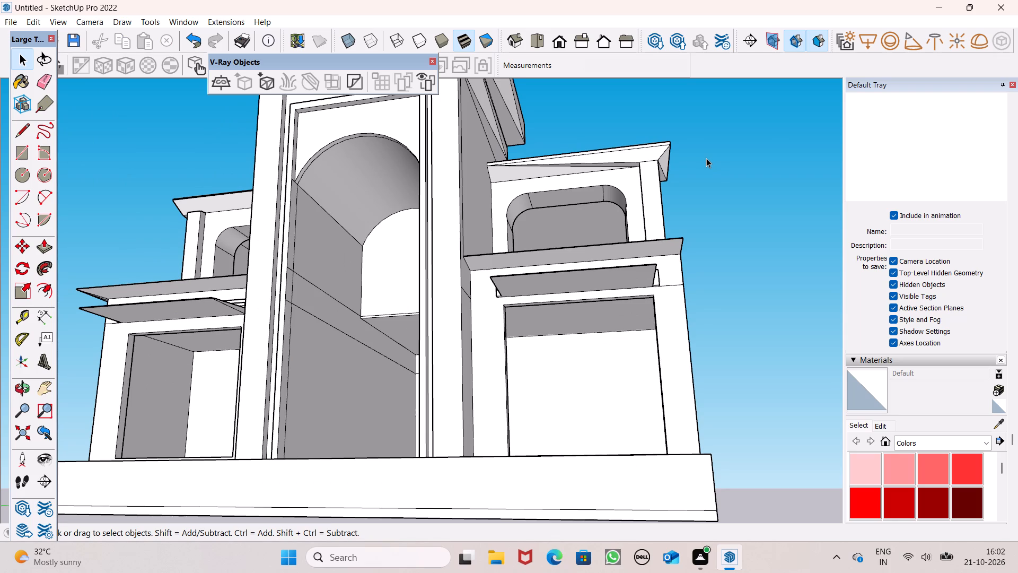
scroll(706, 158, "down", 7)
middle_click_drag(700, 205, 752, 324)
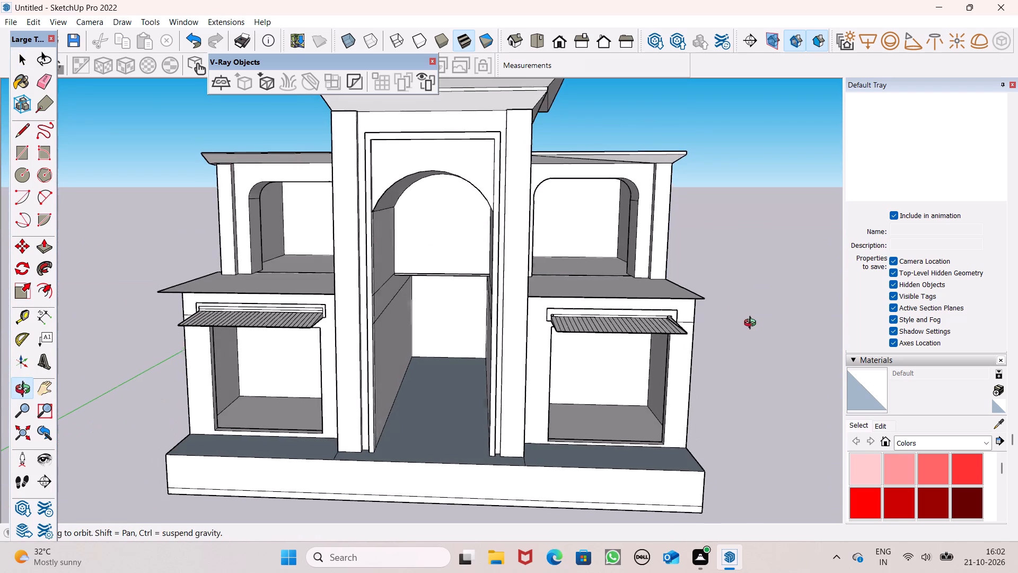
middle_click_drag(752, 324, 755, 324)
scroll(555, 319, "down", 2)
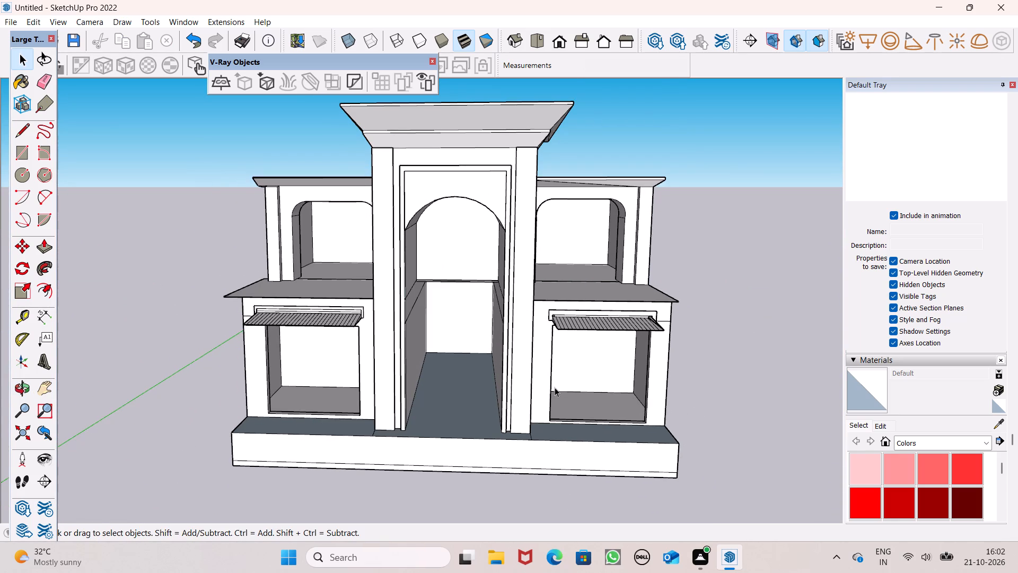
scroll(554, 387, "up", 2)
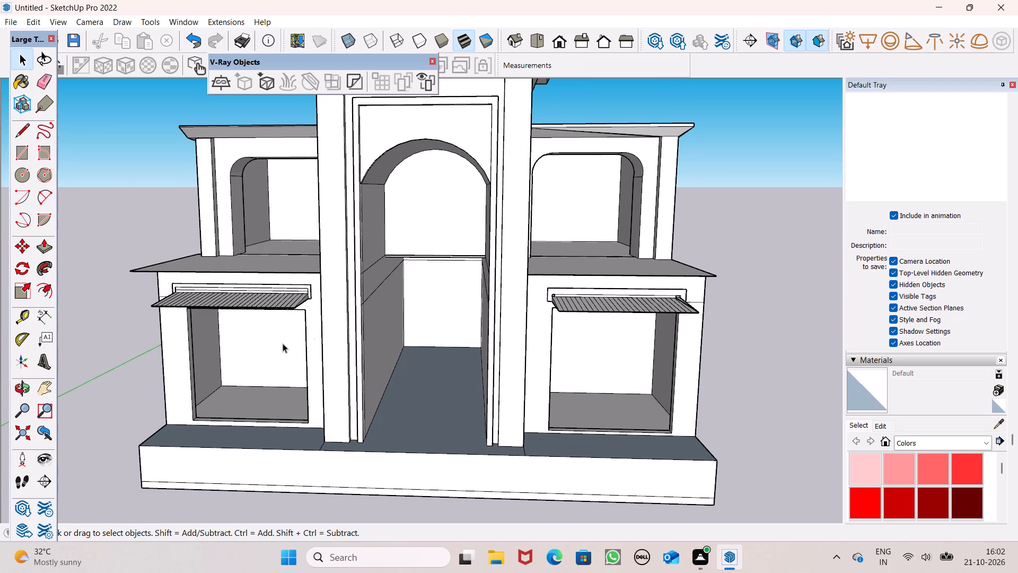
scroll(425, 343, "up", 1)
middle_click_drag(424, 343, 400, 379)
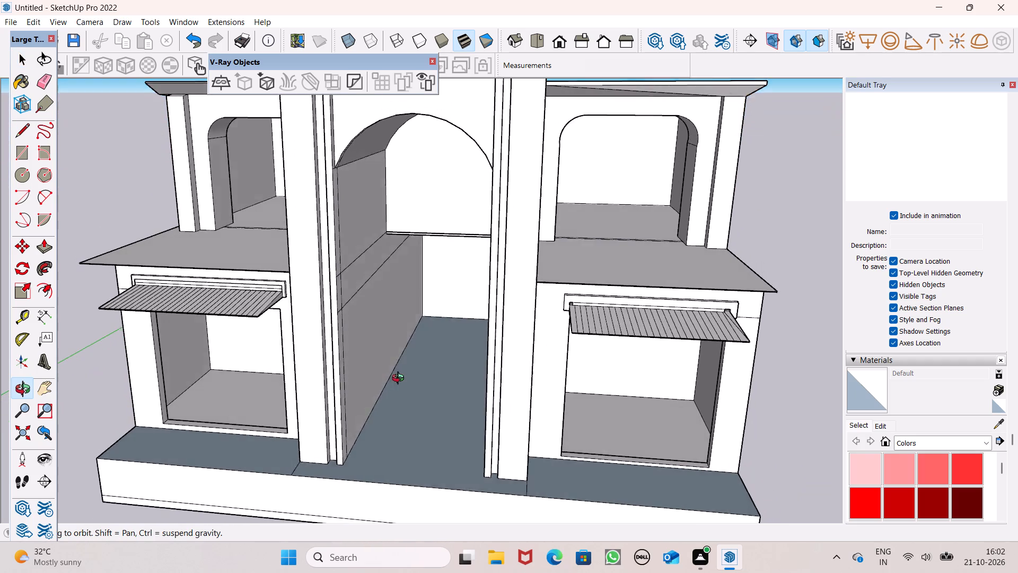
middle_click_drag(400, 379, 401, 294)
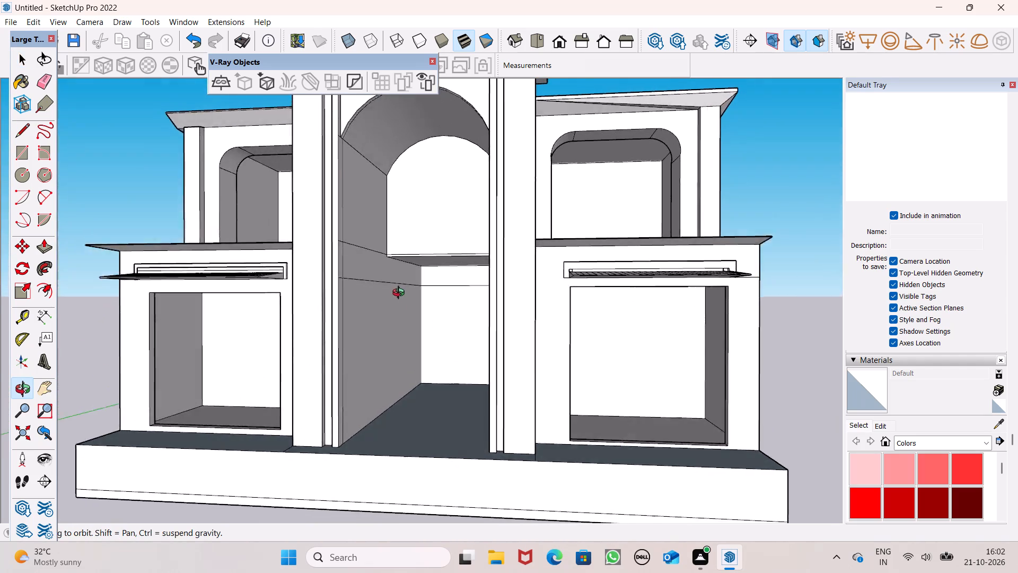
middle_click_drag(401, 294, 410, 268)
scroll(410, 268, "down", 3)
middle_click_drag(416, 296, 416, 341)
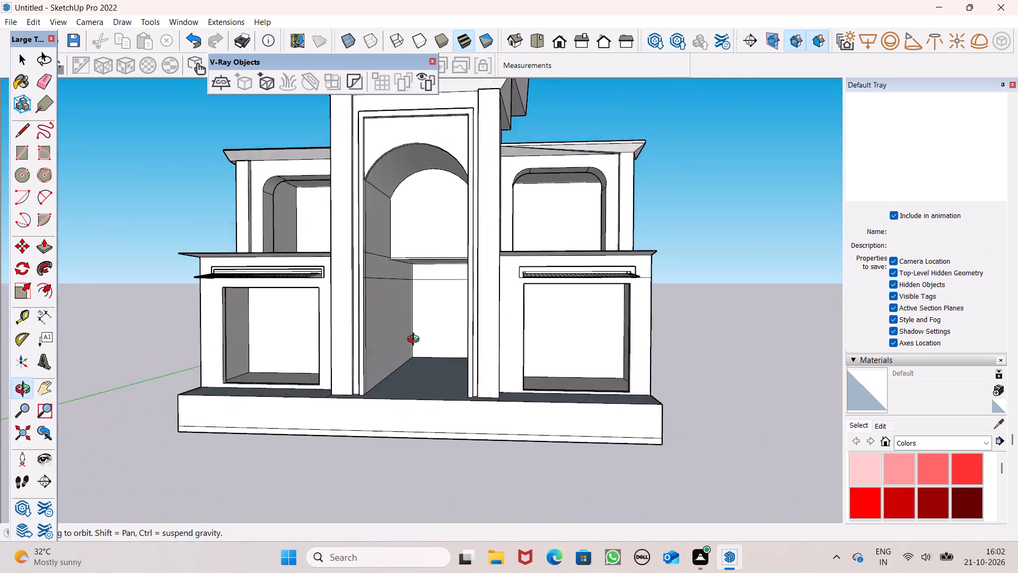
middle_click_drag(416, 341, 419, 368)
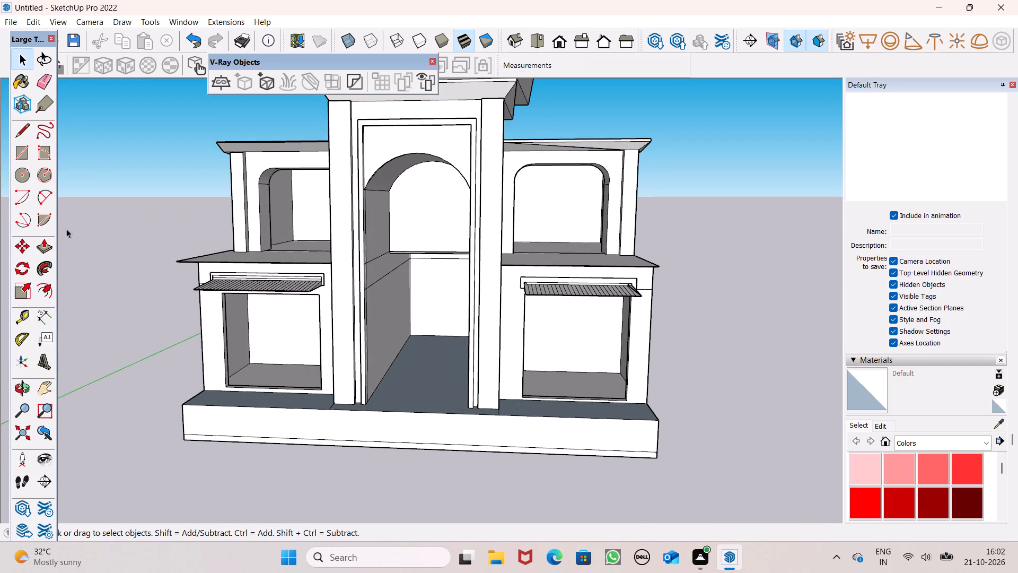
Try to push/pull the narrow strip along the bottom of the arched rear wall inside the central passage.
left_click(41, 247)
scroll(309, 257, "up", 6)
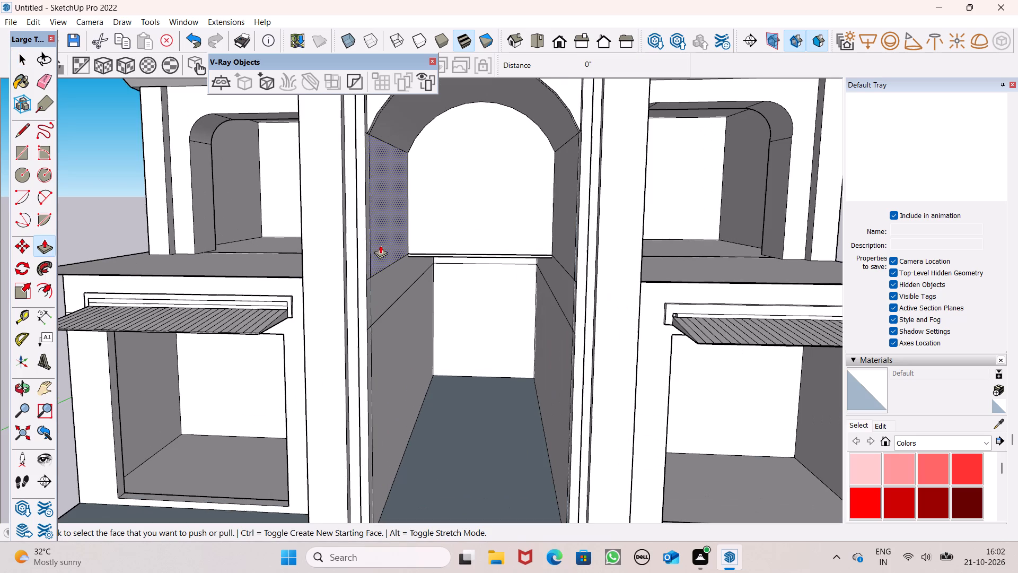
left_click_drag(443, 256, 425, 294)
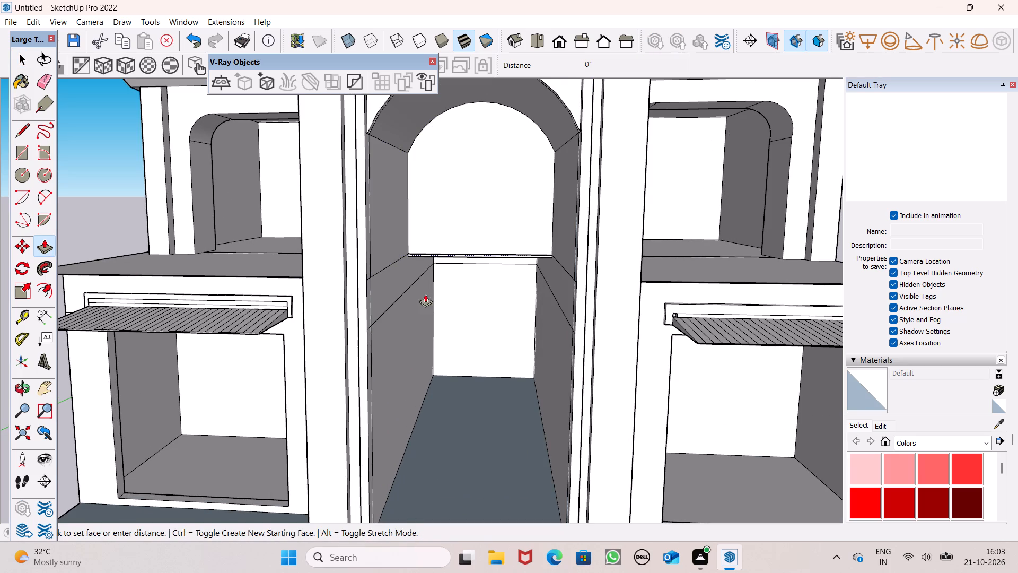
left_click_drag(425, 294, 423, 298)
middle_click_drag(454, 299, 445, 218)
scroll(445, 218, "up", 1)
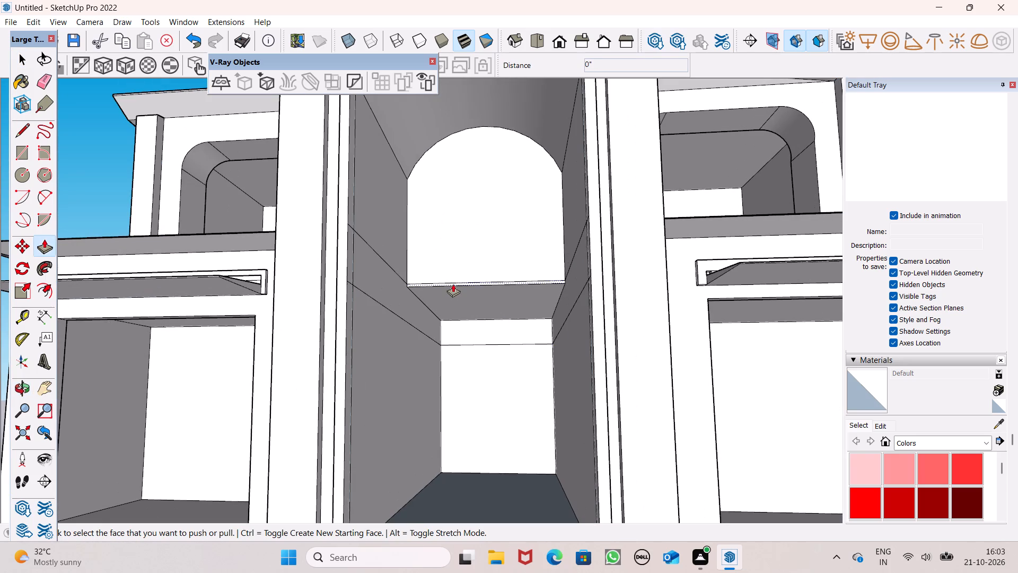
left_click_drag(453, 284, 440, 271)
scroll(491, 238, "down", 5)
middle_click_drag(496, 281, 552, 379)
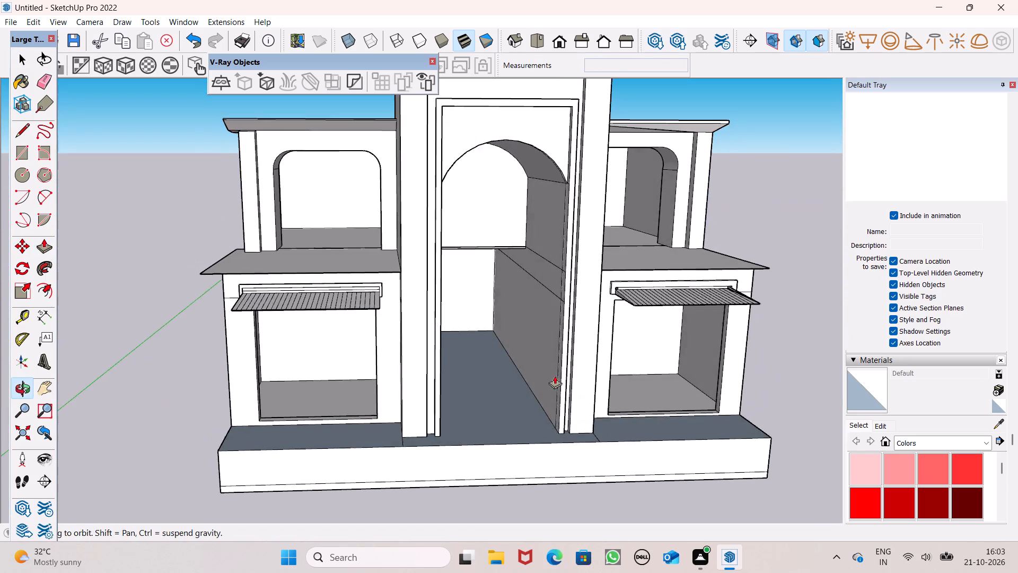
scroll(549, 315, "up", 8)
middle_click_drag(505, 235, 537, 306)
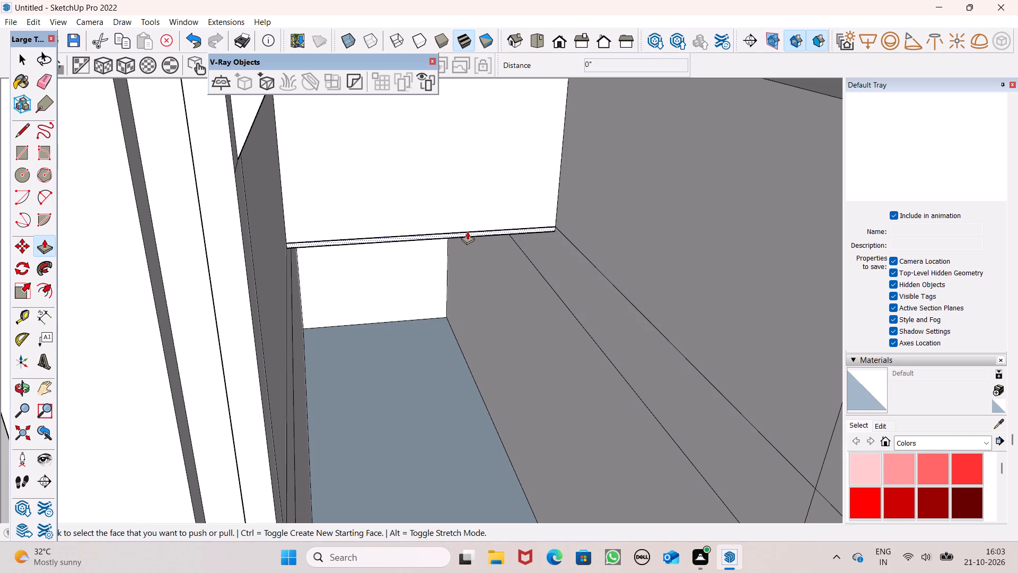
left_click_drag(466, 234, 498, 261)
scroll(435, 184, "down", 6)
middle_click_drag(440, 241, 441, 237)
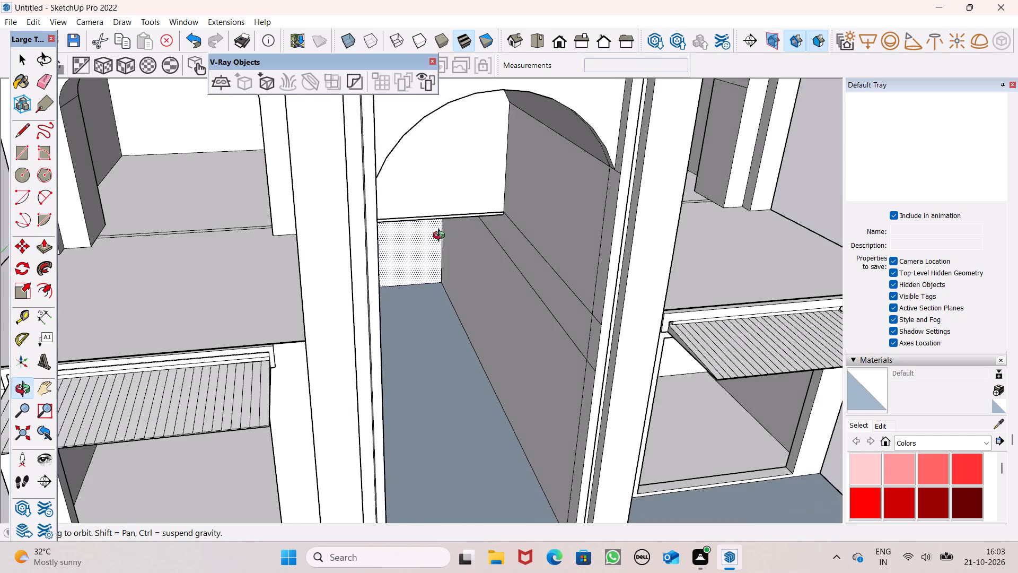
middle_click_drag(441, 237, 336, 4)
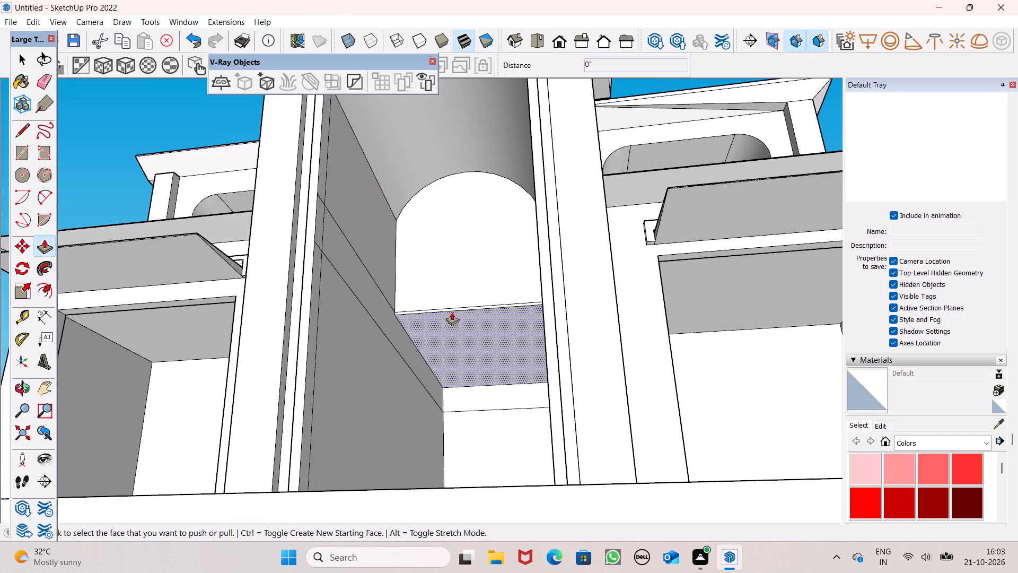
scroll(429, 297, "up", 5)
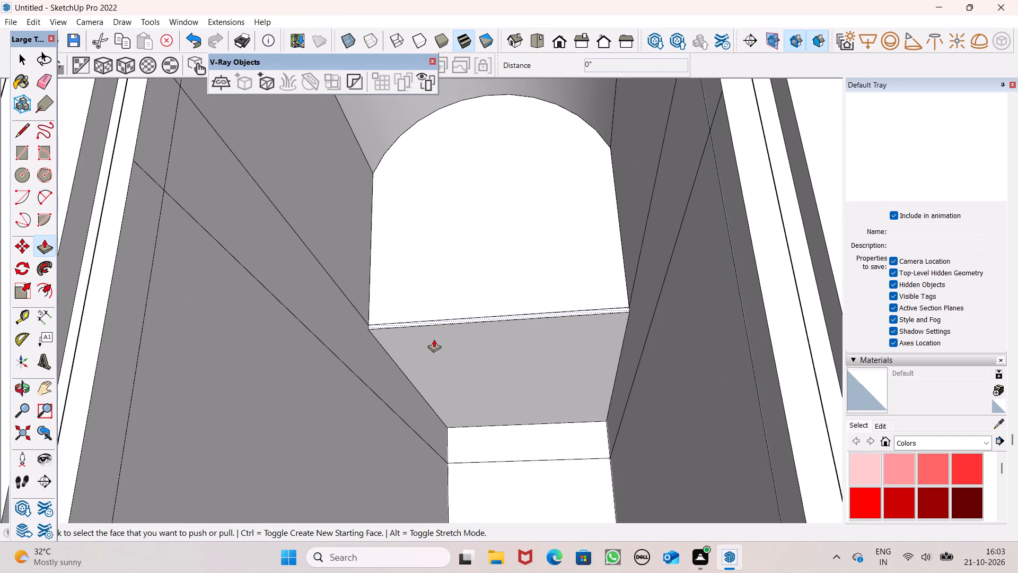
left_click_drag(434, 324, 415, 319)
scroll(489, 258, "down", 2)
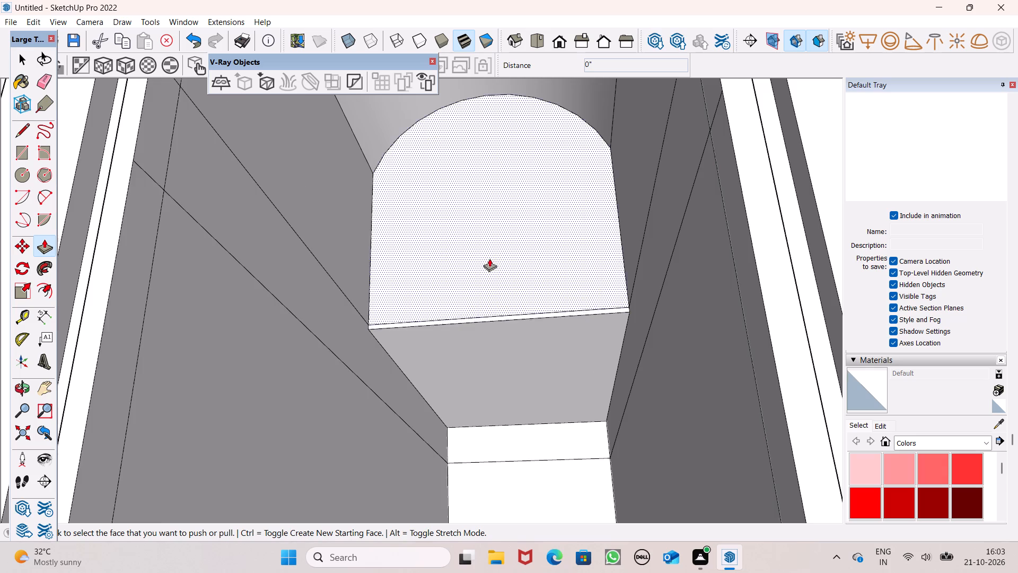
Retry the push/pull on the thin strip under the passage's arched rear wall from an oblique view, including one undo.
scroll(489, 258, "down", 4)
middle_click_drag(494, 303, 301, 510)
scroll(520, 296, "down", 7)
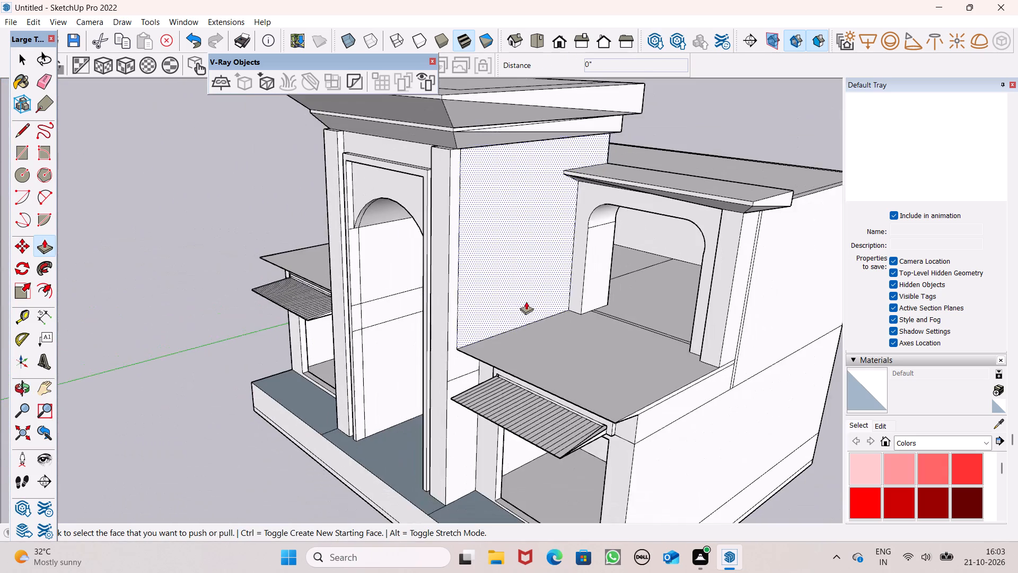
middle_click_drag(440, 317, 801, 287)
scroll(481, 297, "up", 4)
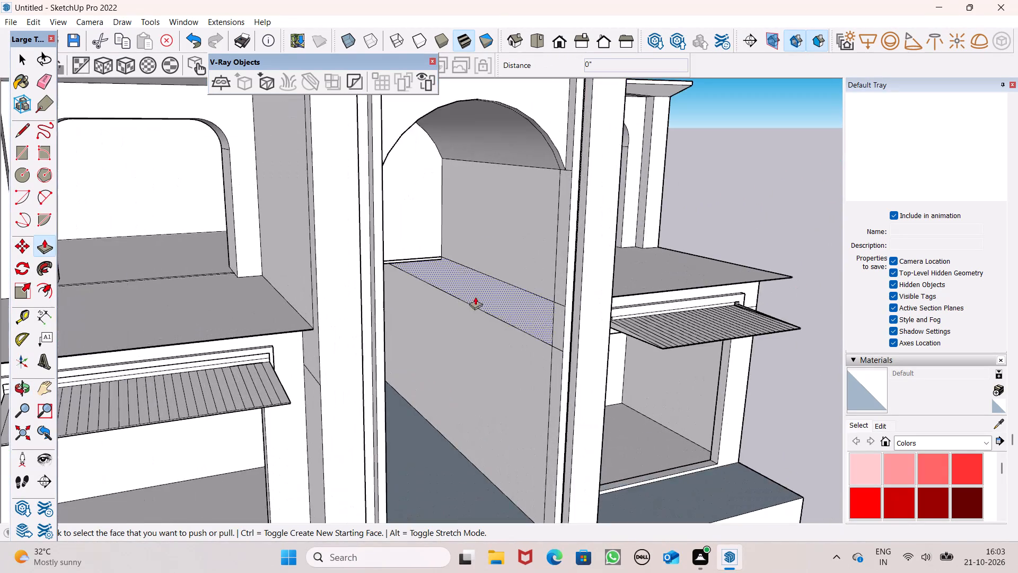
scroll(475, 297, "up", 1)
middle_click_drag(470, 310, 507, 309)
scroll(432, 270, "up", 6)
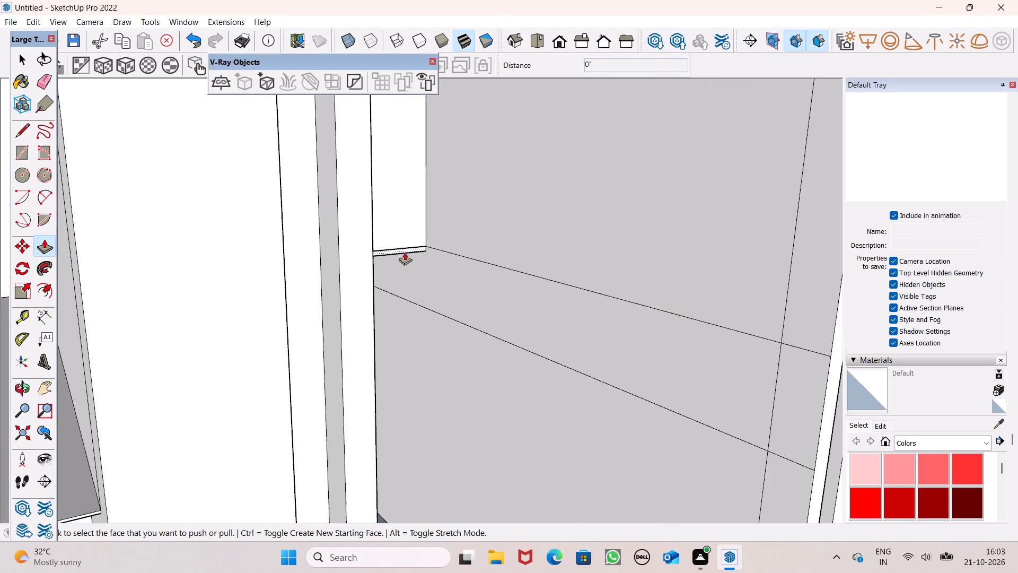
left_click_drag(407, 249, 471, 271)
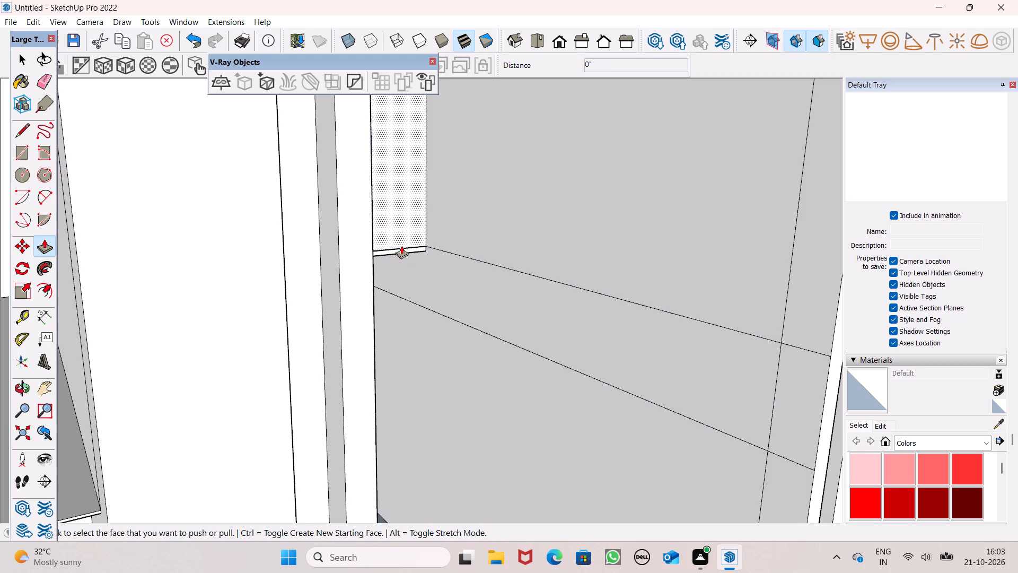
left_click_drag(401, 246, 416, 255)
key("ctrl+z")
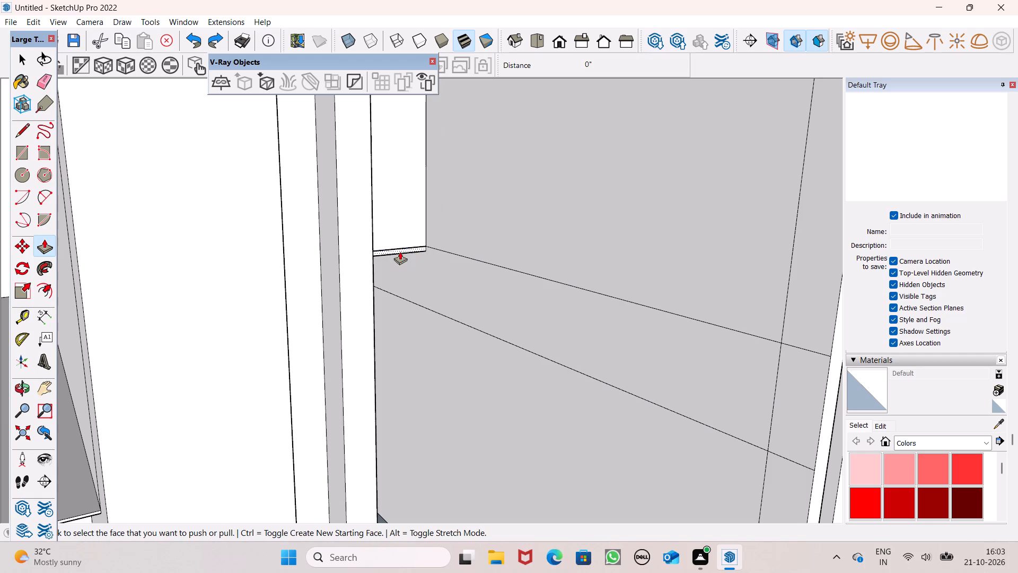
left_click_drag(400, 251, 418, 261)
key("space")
Examine the passage interior and the building's whole front from progressively farther away.
scroll(367, 225, "down", 6)
middle_click_drag(403, 255, 261, 283)
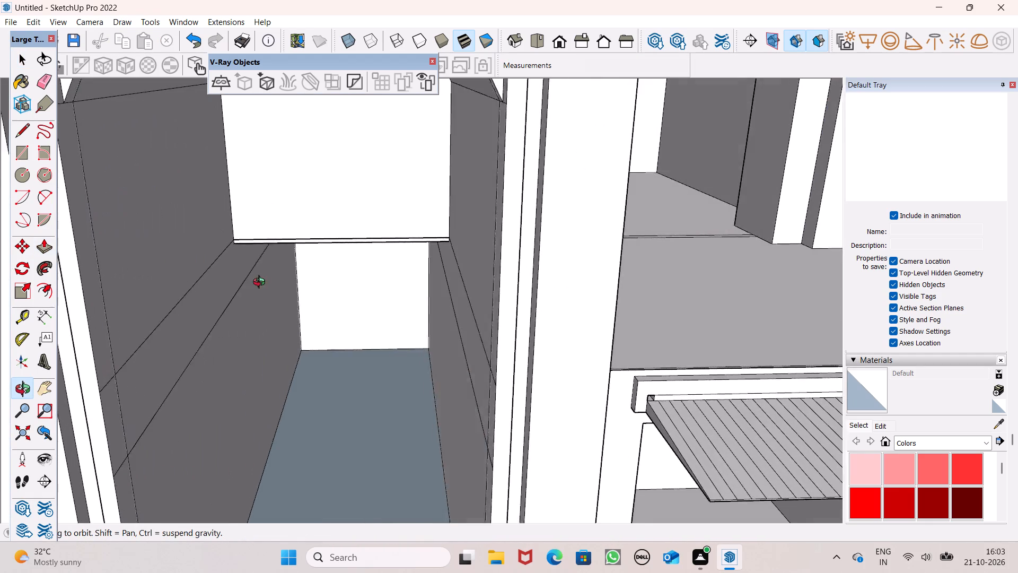
middle_click_drag(261, 283, 259, 270)
scroll(491, 178, "down", 11)
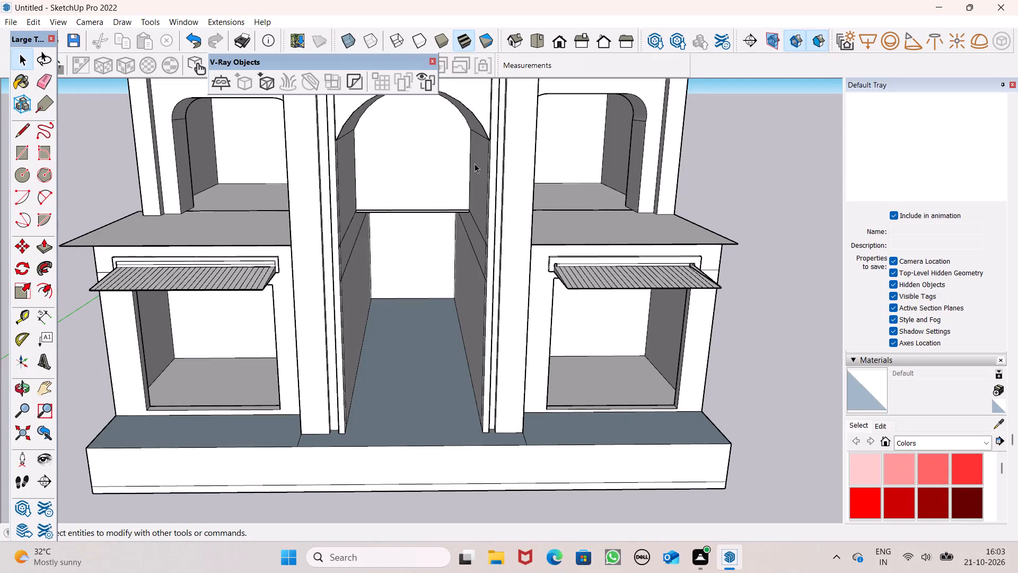
scroll(519, 175, "down", 4)
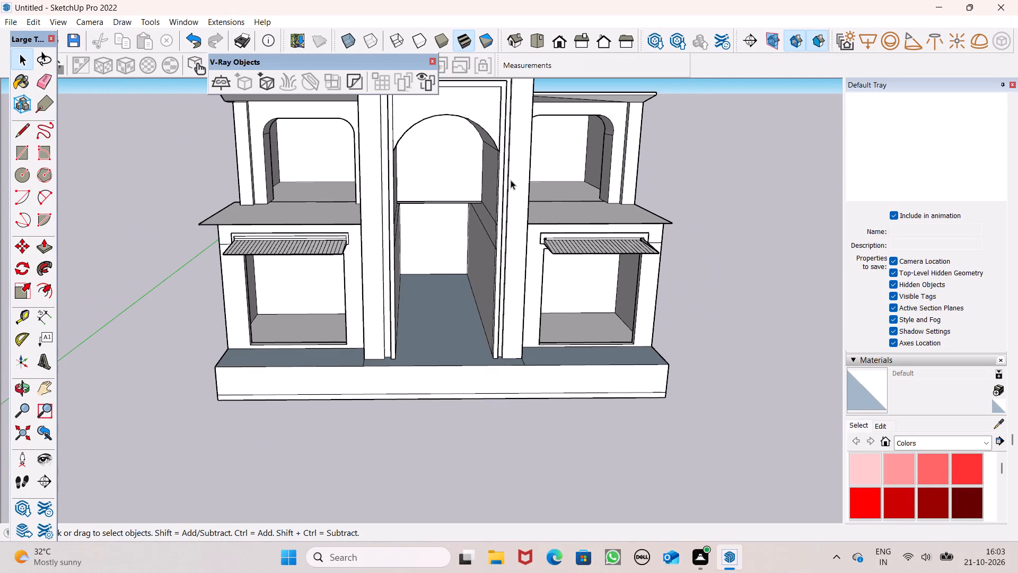
scroll(644, 220, "down", 4)
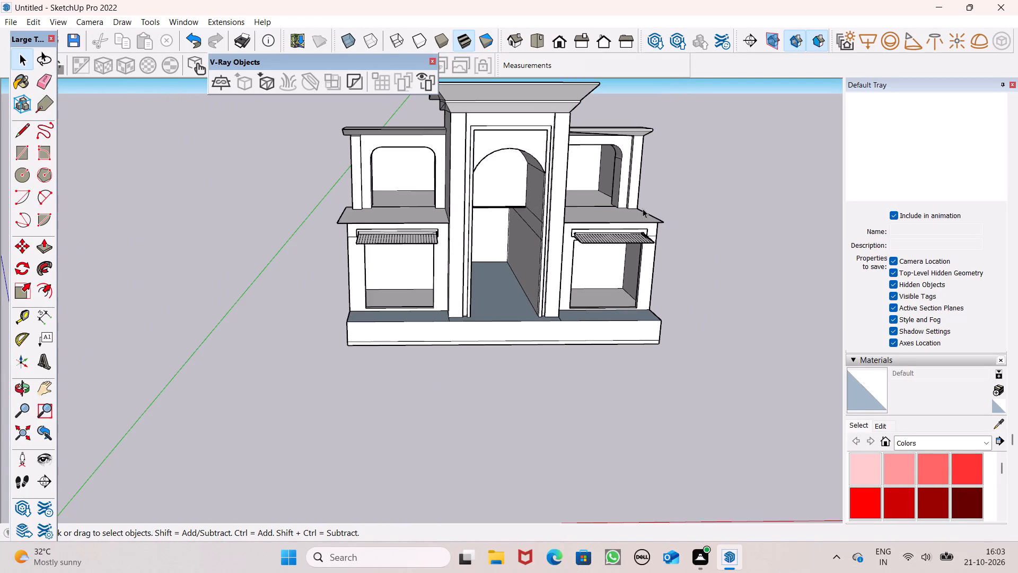
scroll(450, 281, "down", 4)
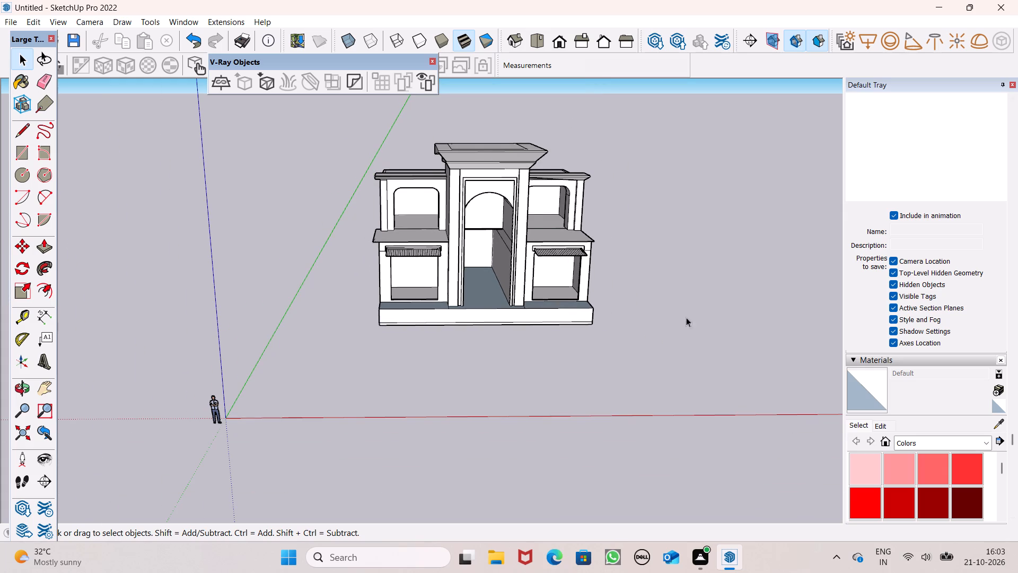
scroll(621, 305, "down", 1)
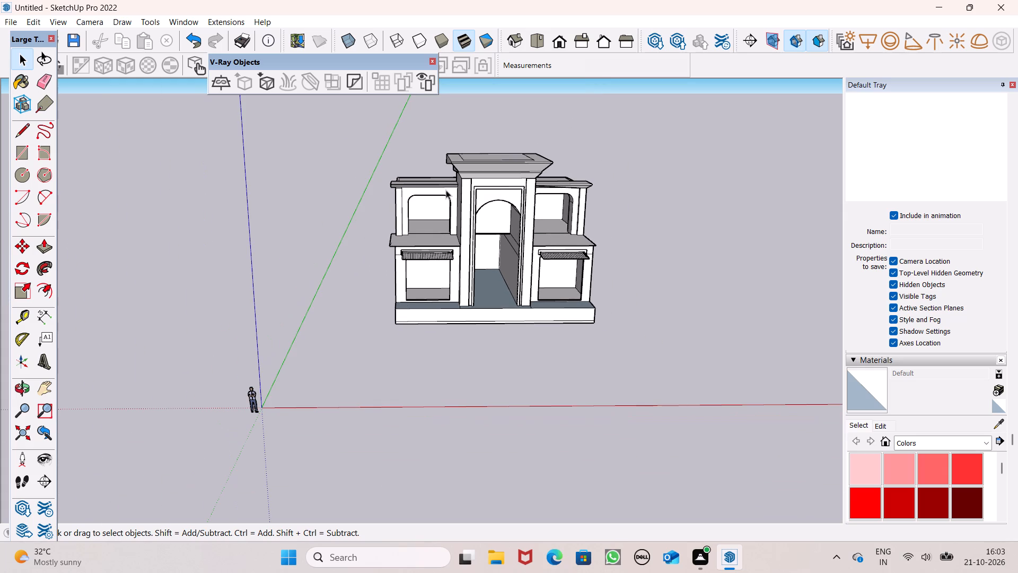
Raise the rear block's inner roof face about 1' 5 5/8" and its narrow border to the level of the upper parapet tops.
middle_click_drag(445, 192, 517, 482)
scroll(517, 488, "up", 1)
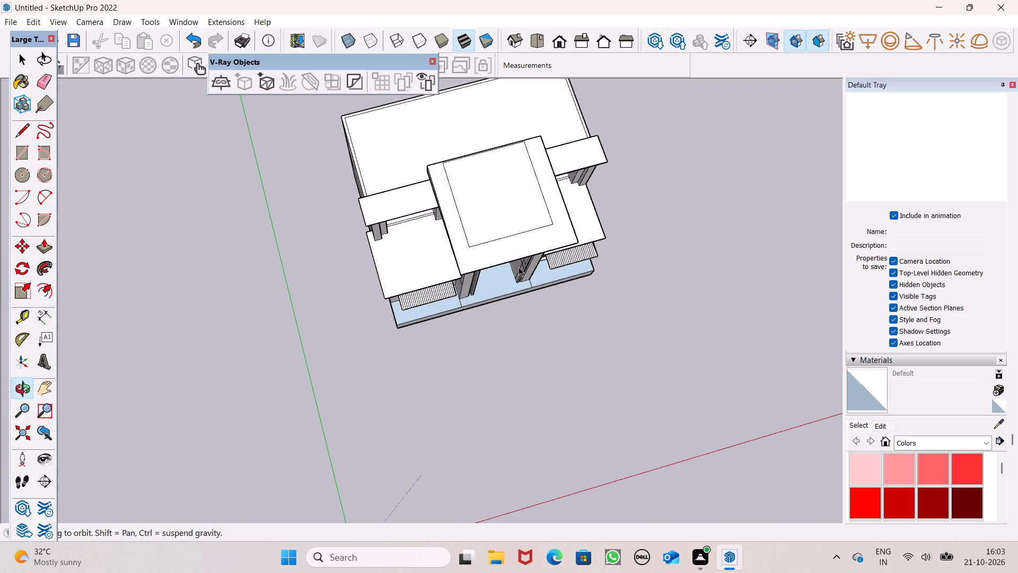
scroll(511, 275, "down", 4)
scroll(424, 179, "up", 7)
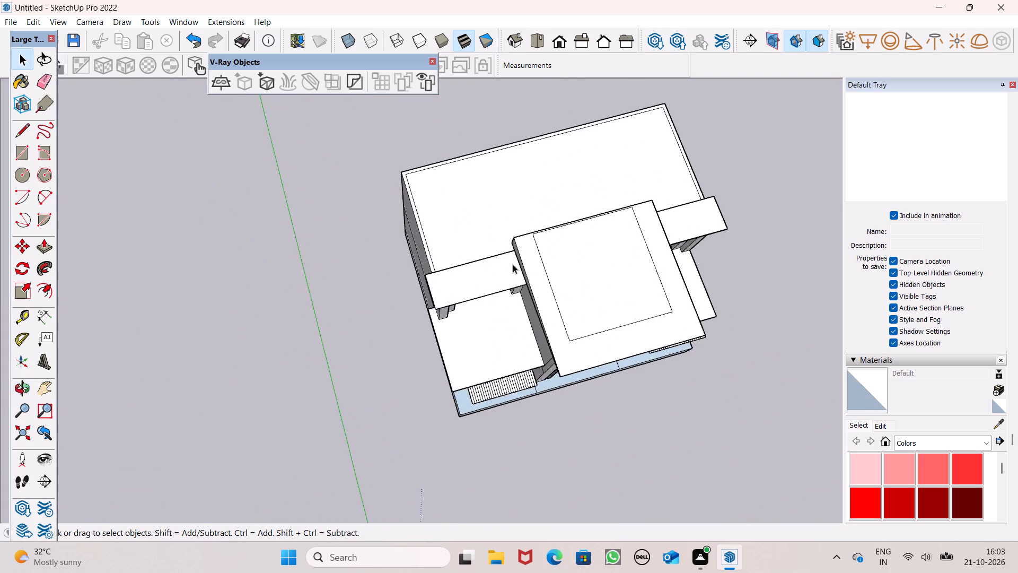
middle_click_drag(511, 275, 933, 150)
scroll(170, 196, "up", 1)
middle_click_drag(227, 197, 426, 152)
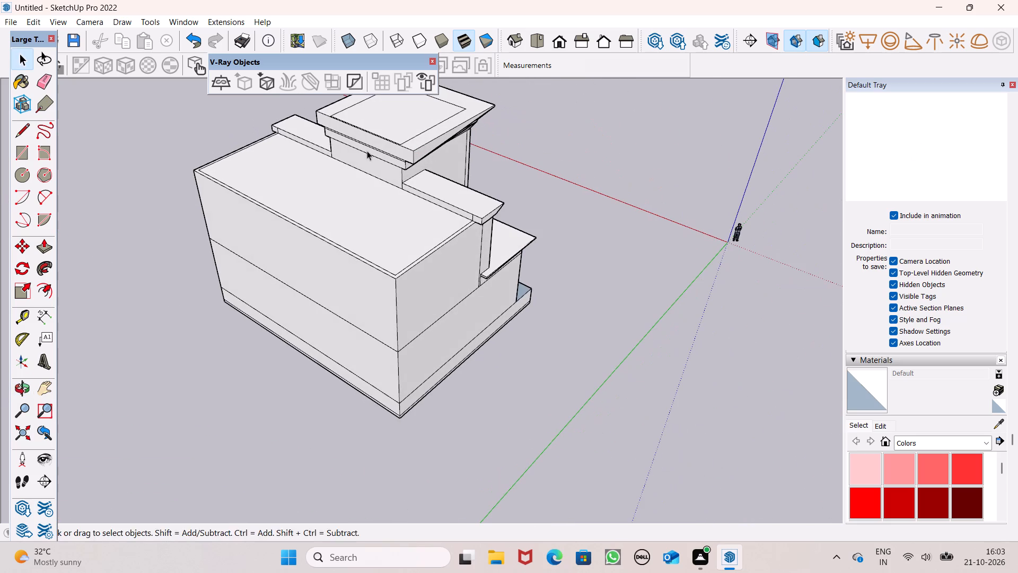
left_click(41, 255)
scroll(397, 249, "up", 6)
scroll(479, 213, "up", 7)
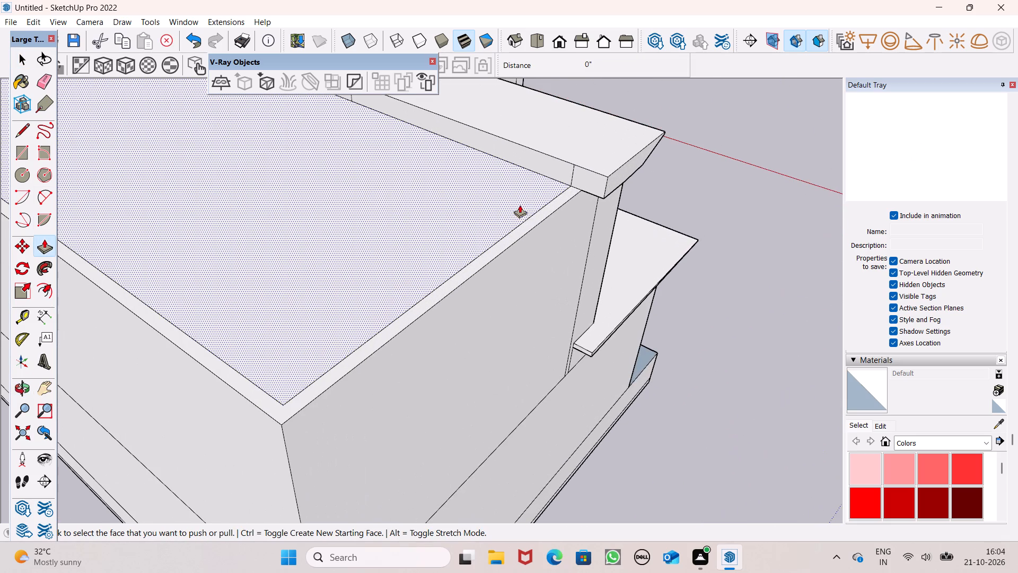
left_click_drag(538, 196, 607, 161)
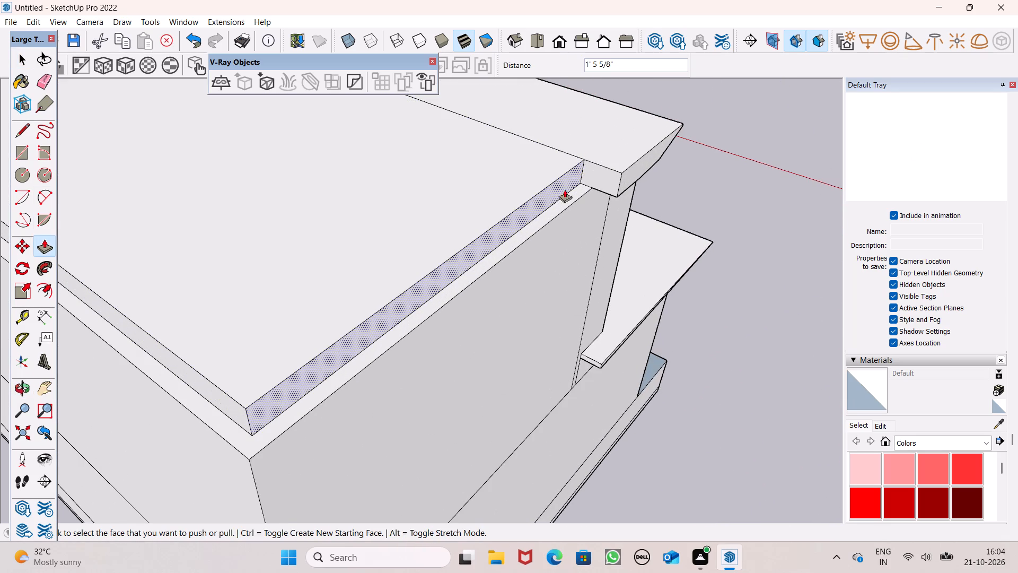
left_click_drag(562, 199, 610, 170)
Erase the leftover border lines along the back and both ends of the raised rear roof.
scroll(611, 170, "down", 11)
scroll(621, 177, "up", 1)
middle_click_drag(608, 202, 547, 255)
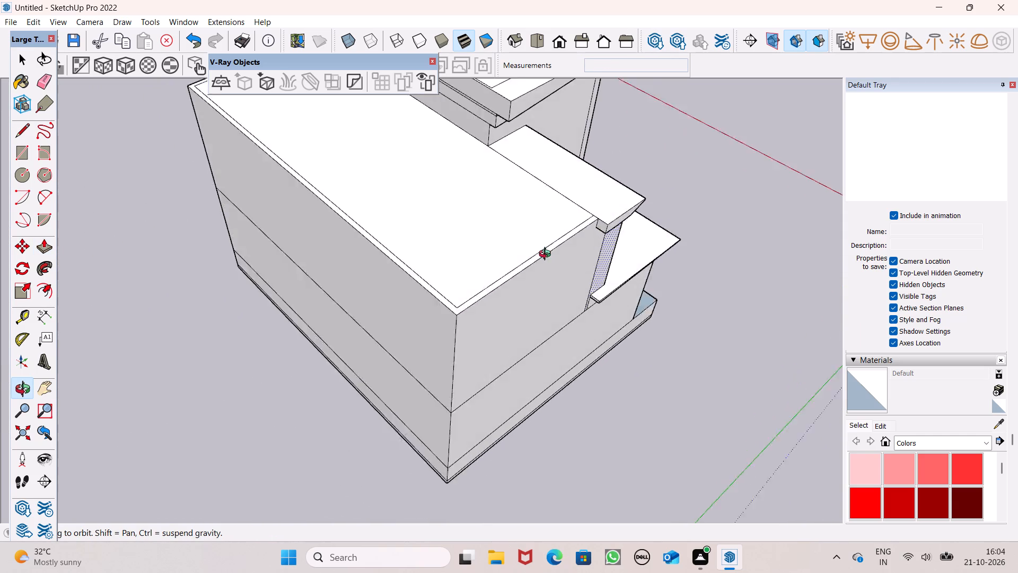
middle_click_drag(547, 255, 327, 292)
scroll(539, 219, "down", 5)
middle_click_drag(507, 218, 546, 277)
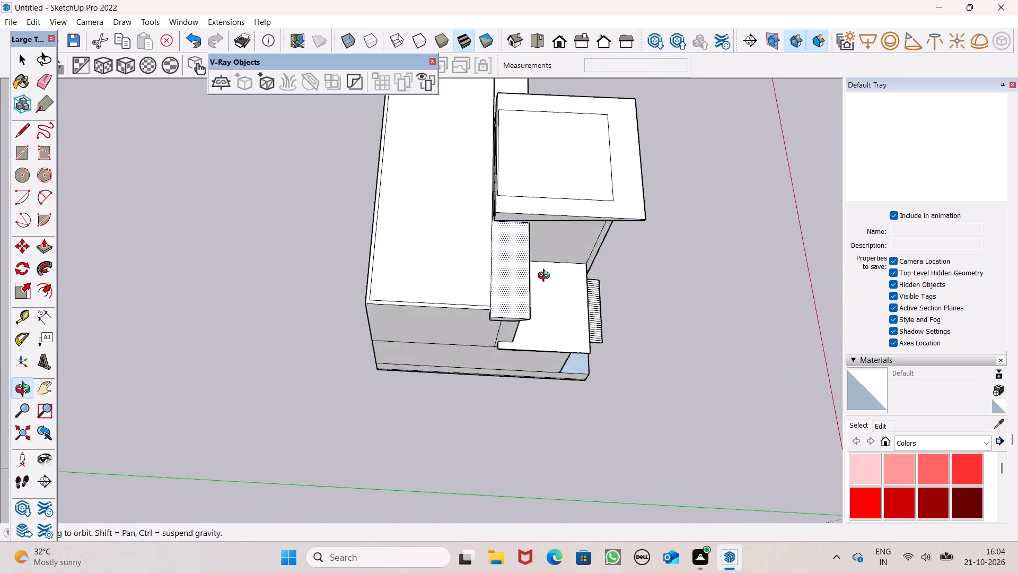
middle_click_drag(546, 277, 571, 298)
scroll(242, 218, "down", 4)
left_click(40, 81)
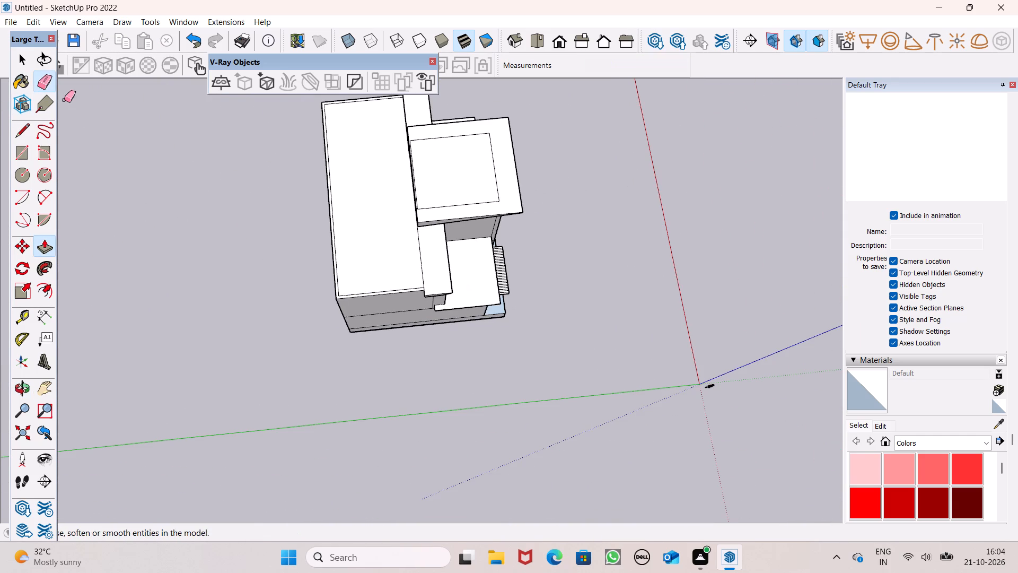
scroll(192, 214, "down", 4)
scroll(346, 122, "up", 6)
scroll(359, 162, "up", 7)
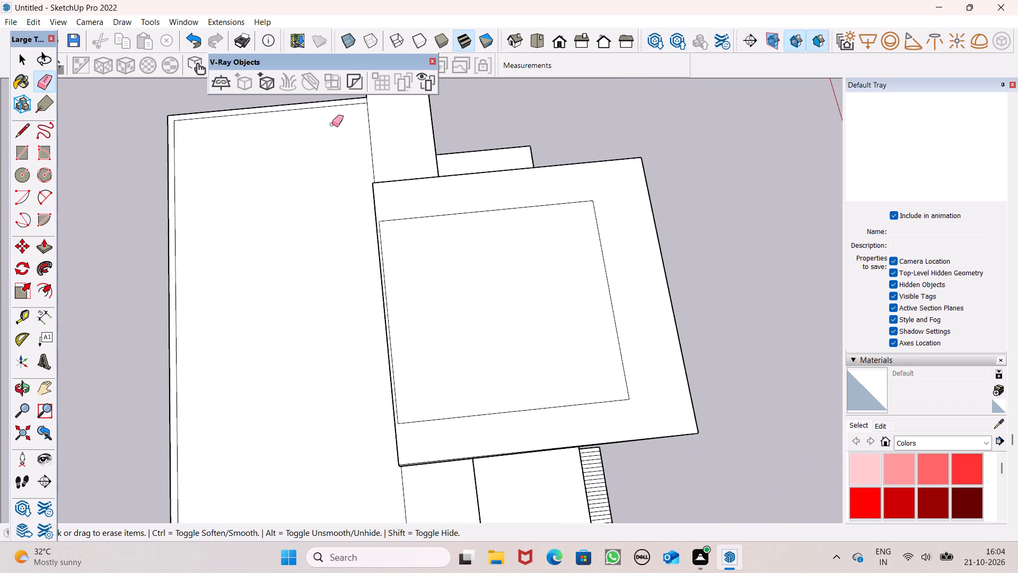
left_click(328, 108)
left_click(330, 107)
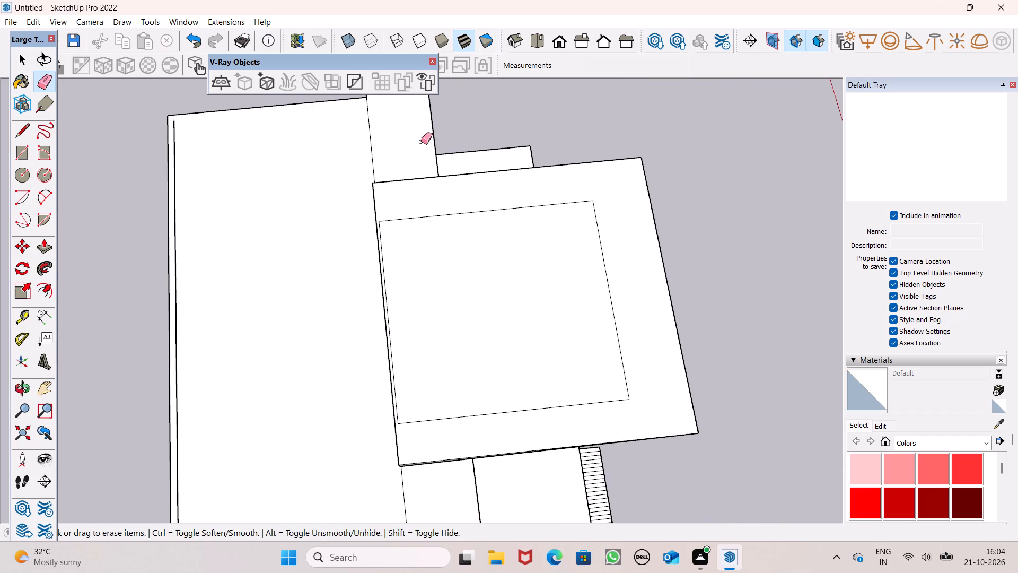
scroll(429, 151, "down", 6)
scroll(294, 183, "up", 5)
left_click(276, 200)
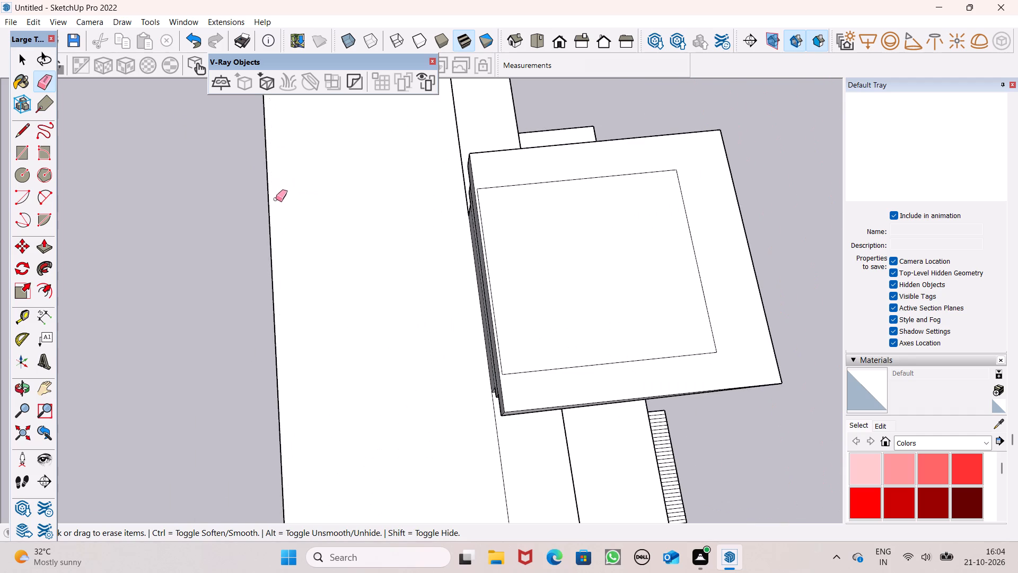
scroll(340, 155, "down", 9)
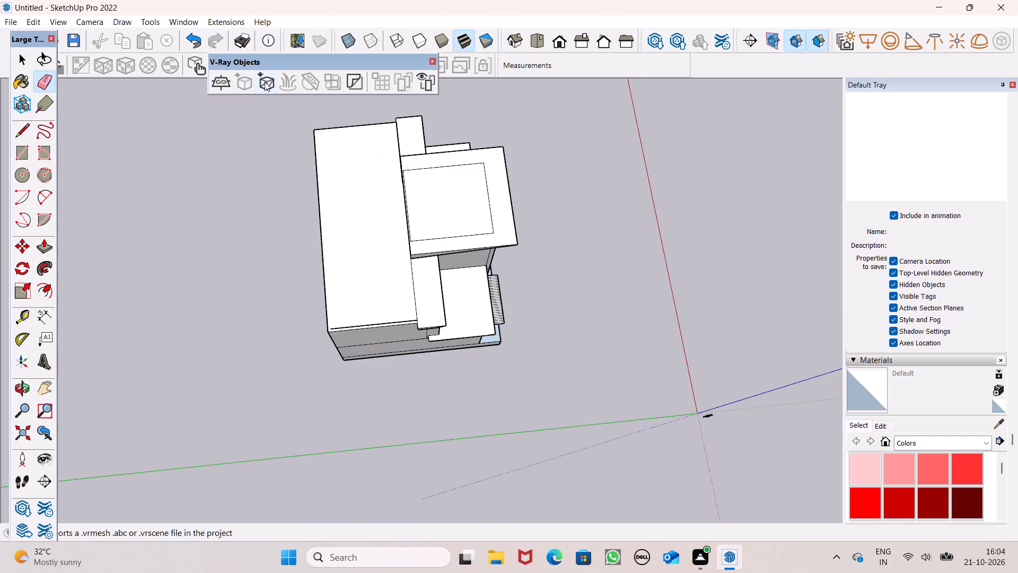
scroll(337, 404, "up", 7)
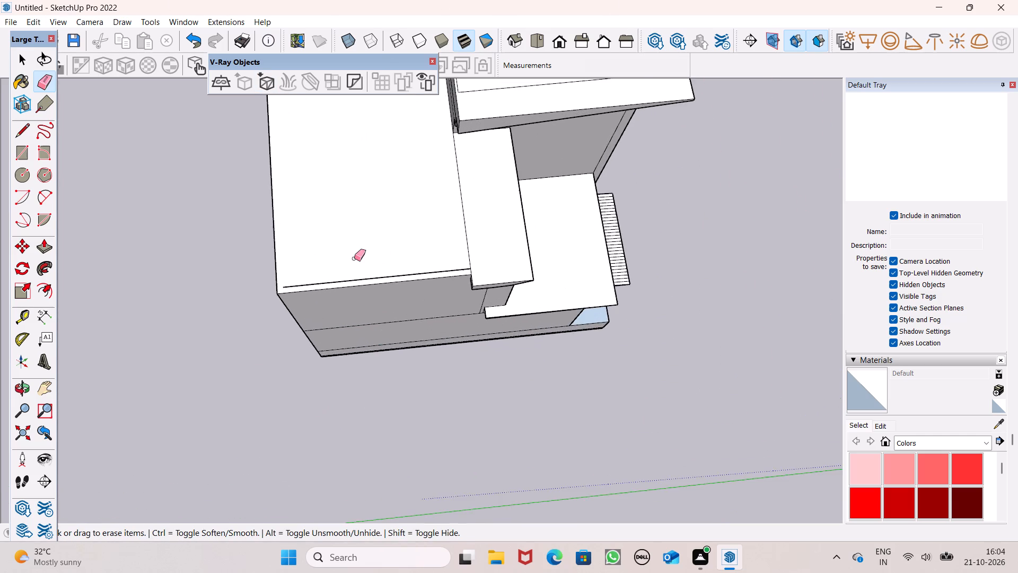
scroll(351, 260, "up", 5)
left_click(338, 291)
scroll(405, 264, "down", 11)
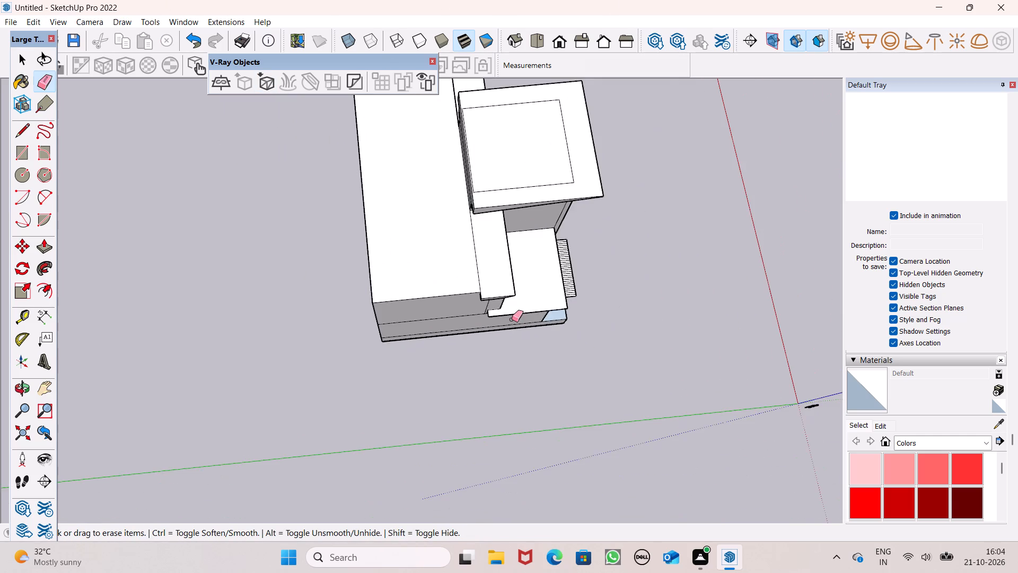
middle_click_drag(512, 319, 364, 281)
key("space")
scroll(364, 254, "down", 4)
middle_click_drag(383, 272, 321, 291)
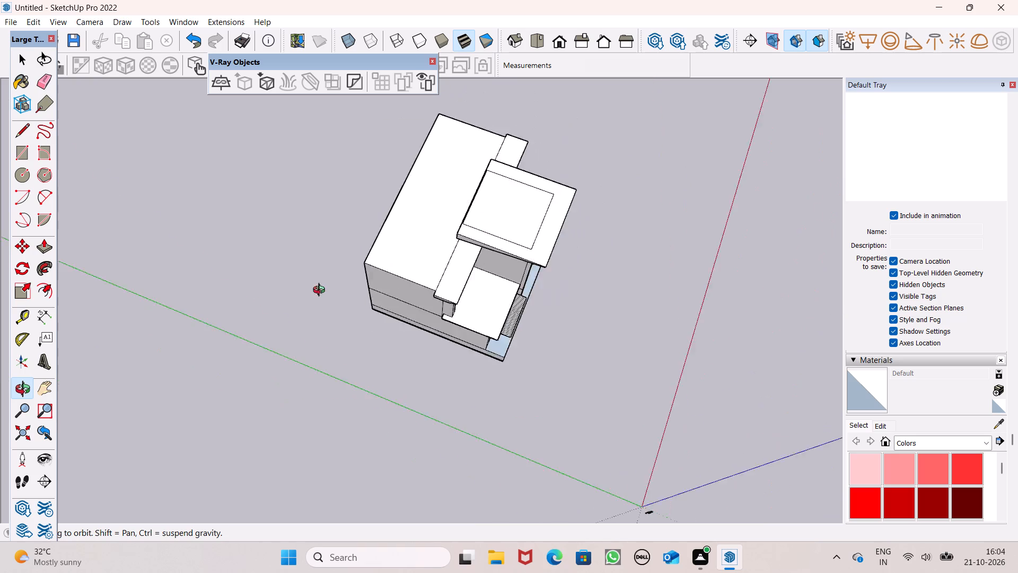
Place guides on the rear roof, about 1' 7" inside its back edge and 1' 7 13/16" inside its left end.
middle_click_drag(321, 291, 206, 303)
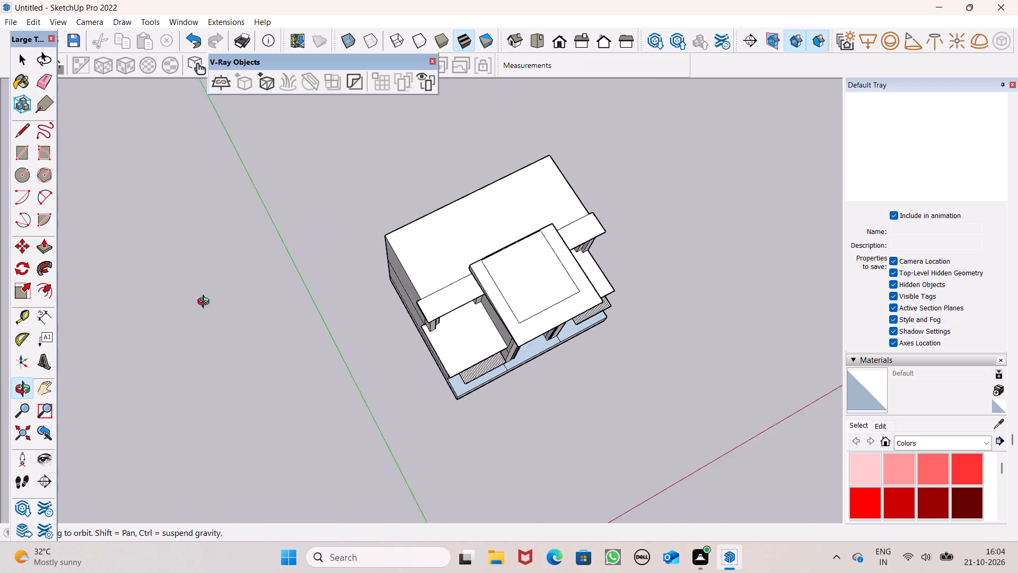
middle_click_drag(206, 303, 232, 310)
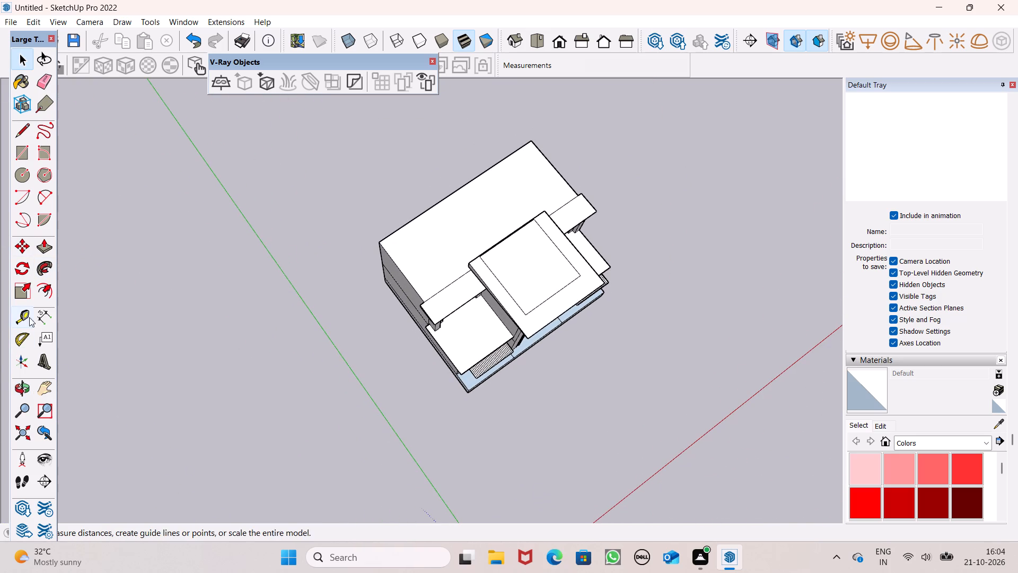
left_click(29, 306)
scroll(365, 258, "up", 2)
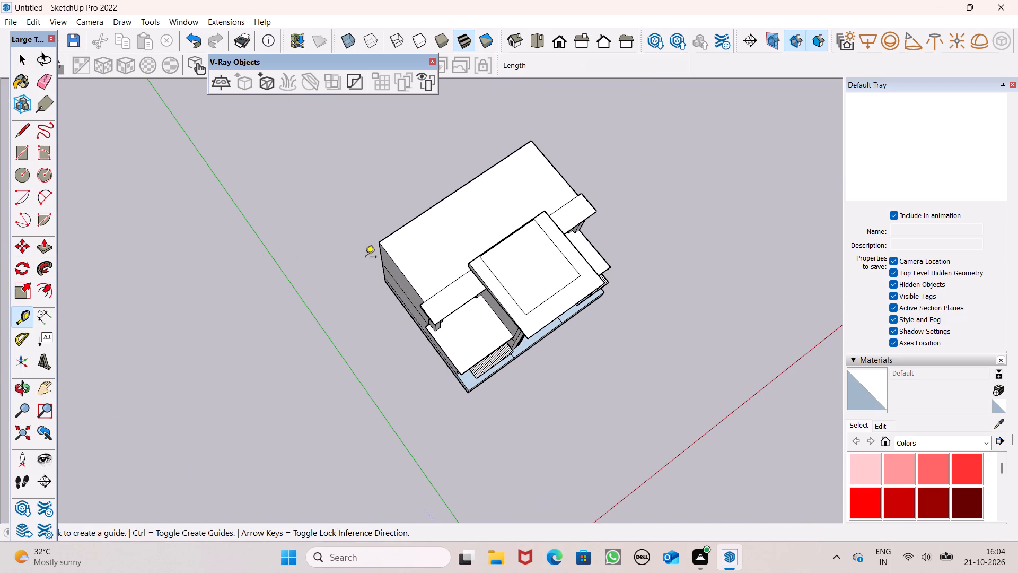
scroll(365, 258, "up", 2)
scroll(411, 240, "up", 5)
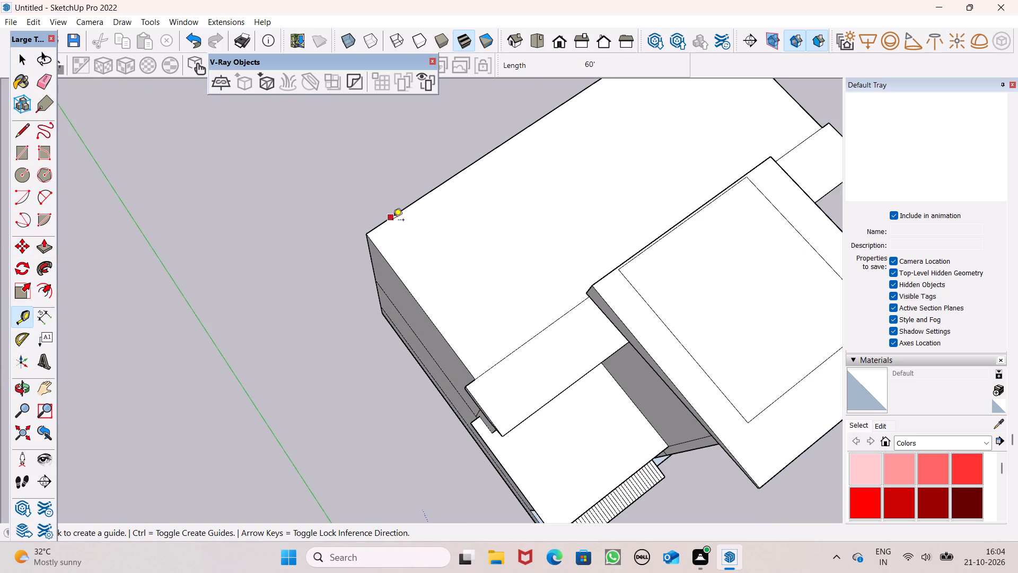
left_click(393, 221)
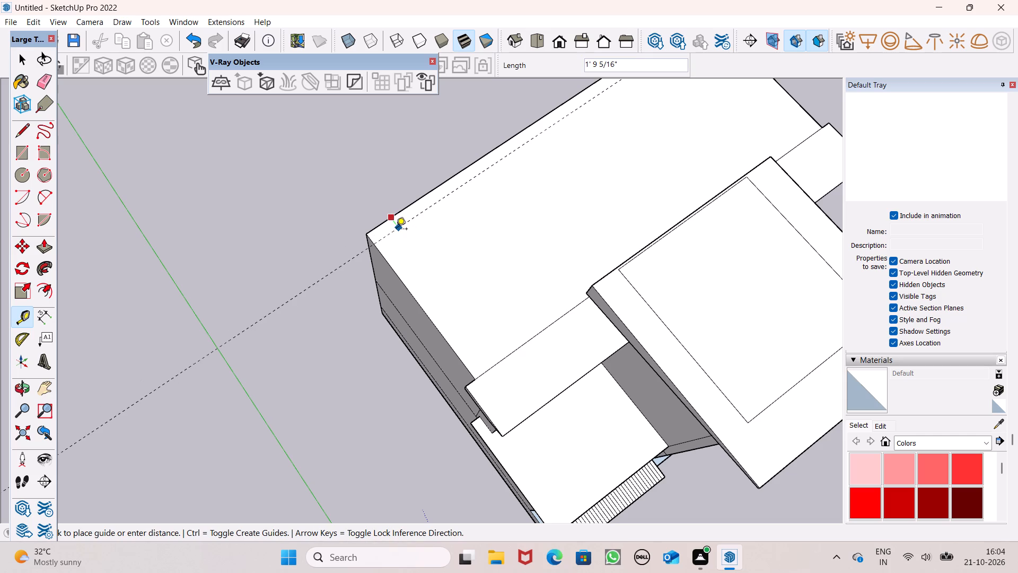
left_click(394, 229)
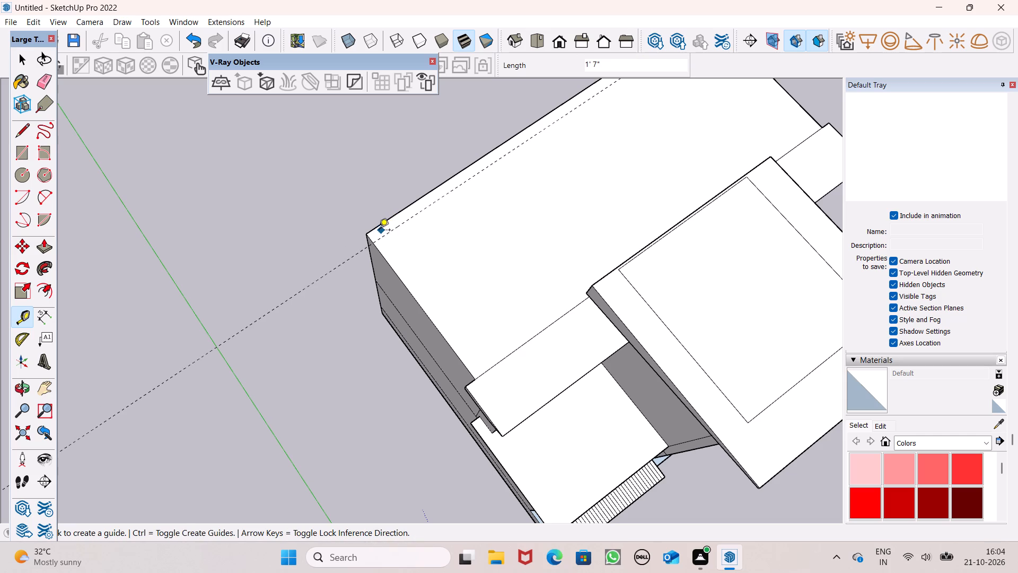
left_click(393, 270)
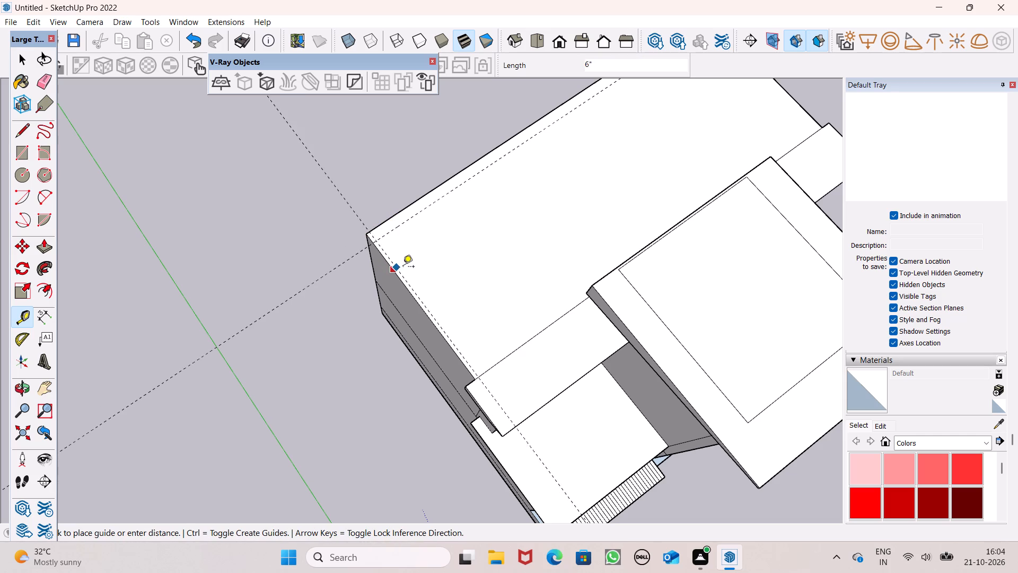
left_click(405, 265)
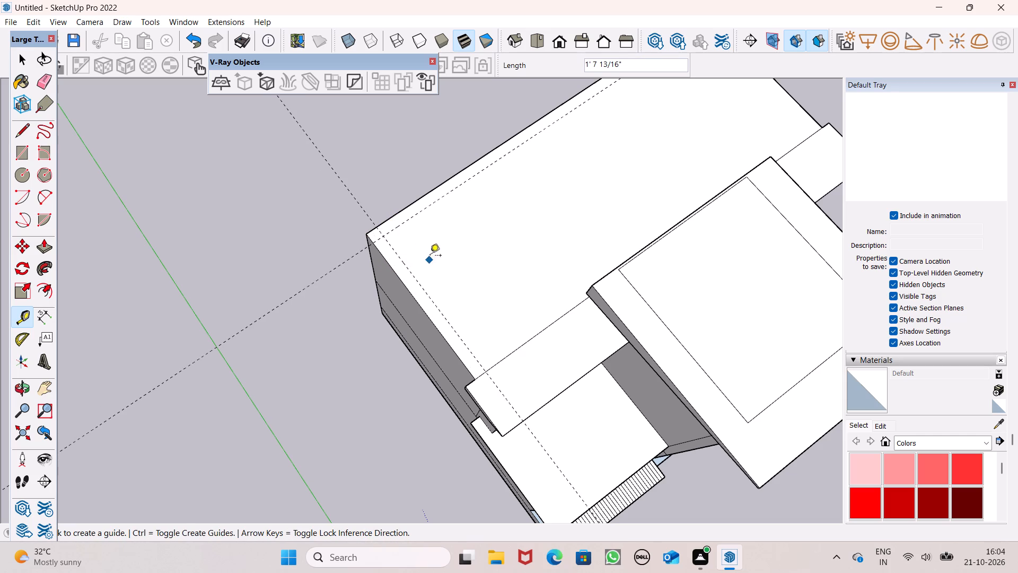
Place a guide about 1' 4 1/2" inside the rear roof's right end, parallel to that edge.
scroll(312, 257, "down", 9)
middle_click_drag(477, 319, 340, 340)
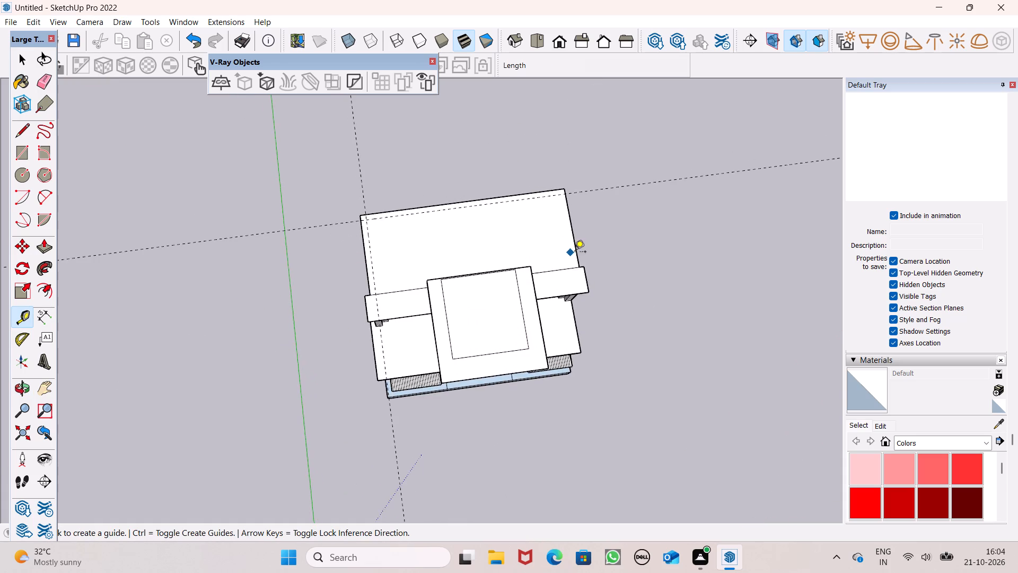
scroll(585, 248, "up", 4)
scroll(549, 153, "down", 6)
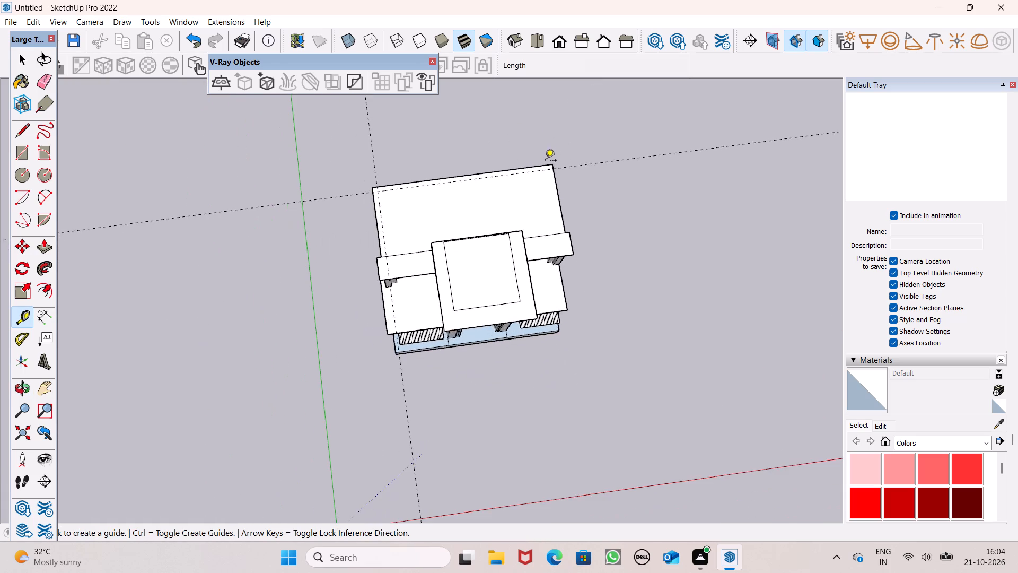
middle_click_drag(543, 176, 529, 216)
scroll(547, 173, "up", 6)
scroll(573, 216, "up", 5)
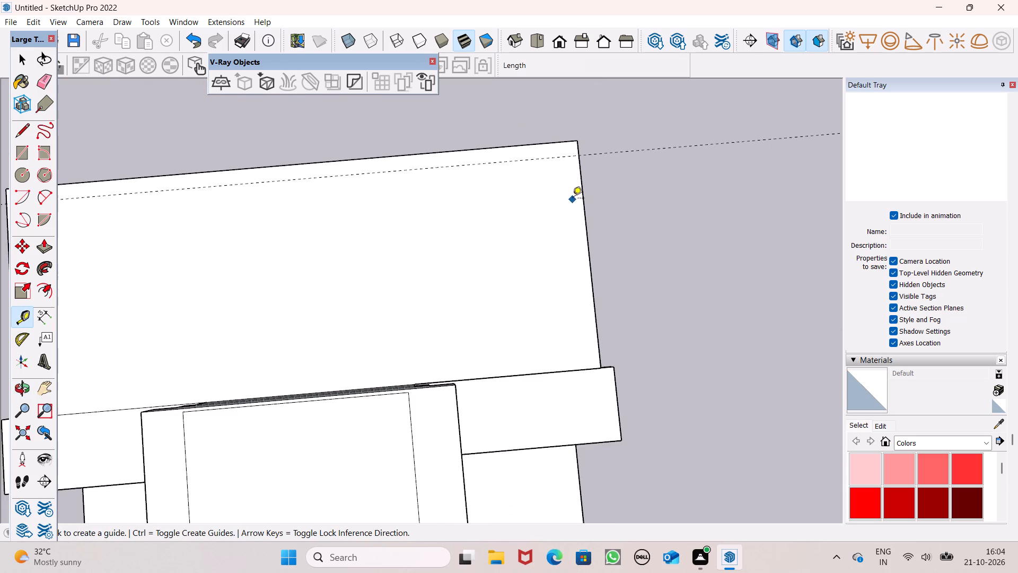
scroll(576, 204, "up", 5)
scroll(577, 201, "down", 4)
middle_click_drag(599, 231, 574, 255)
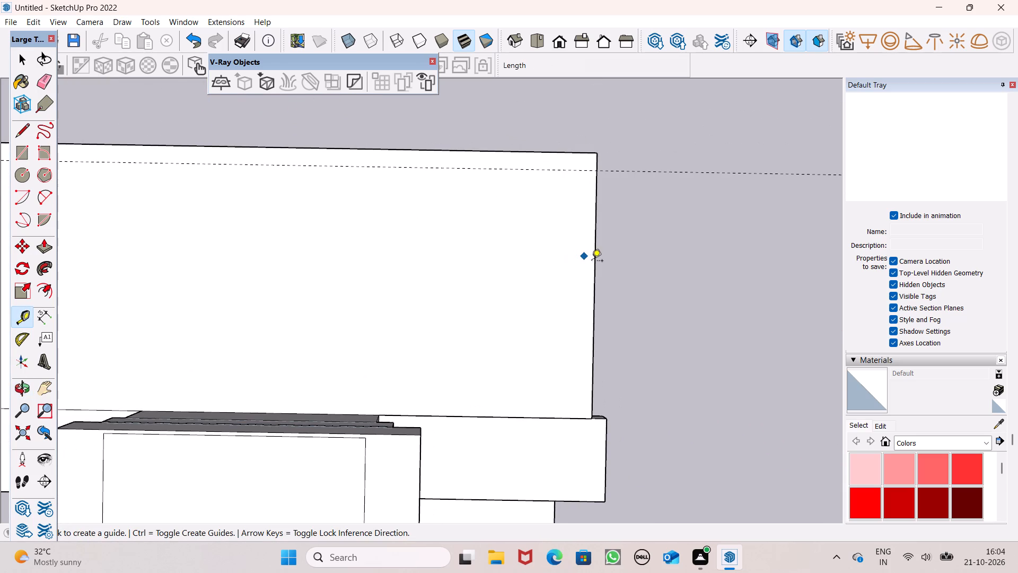
left_click(594, 265)
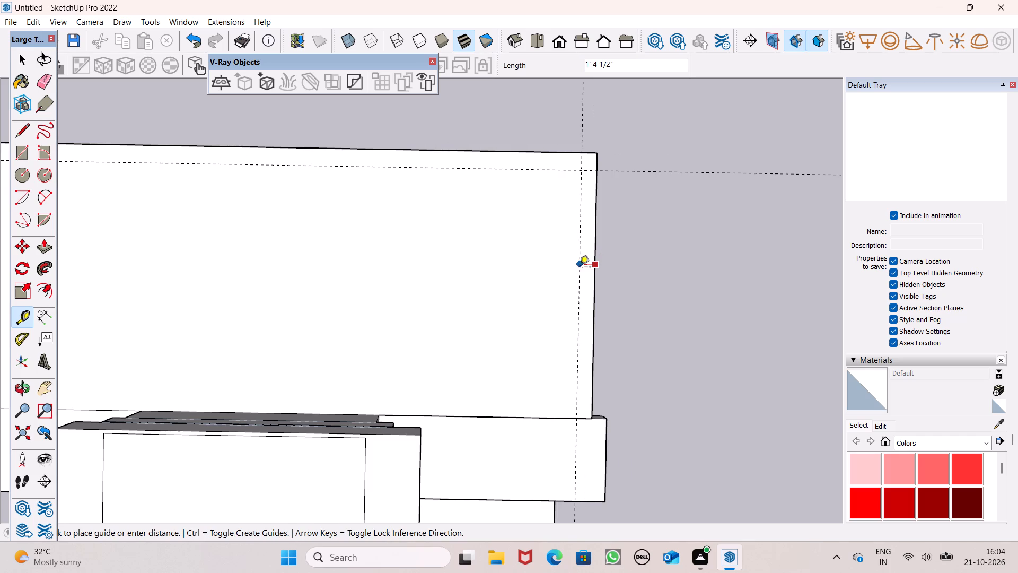
left_click(580, 268)
Place a guide about 1' 4 1/16" inside the rear roof's front edge, behind the upper parapets.
scroll(652, 239, "down", 10)
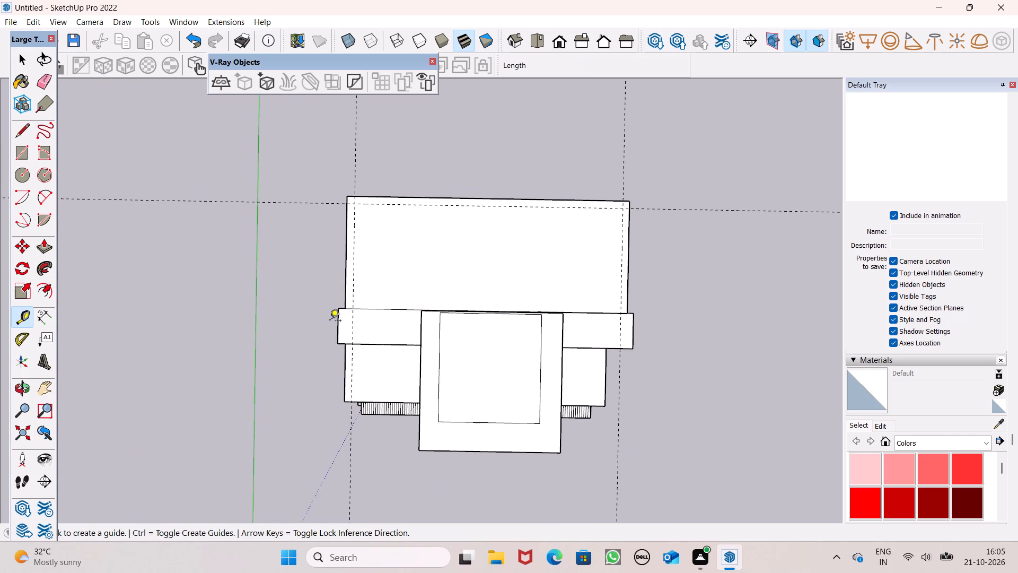
scroll(327, 347, "up", 4)
middle_click_drag(411, 314, 411, 328)
scroll(417, 310, "up", 3)
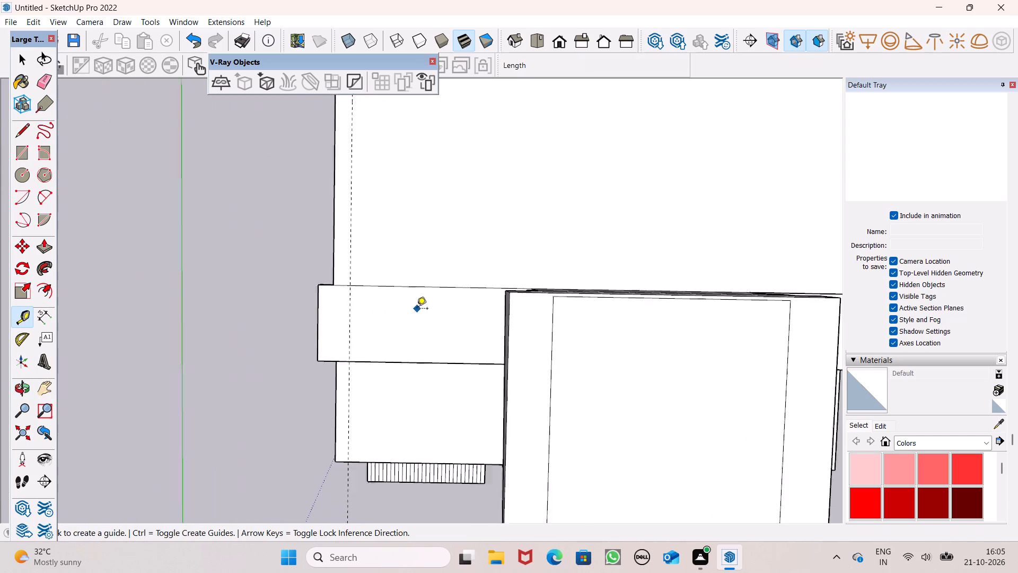
scroll(417, 309, "up", 2)
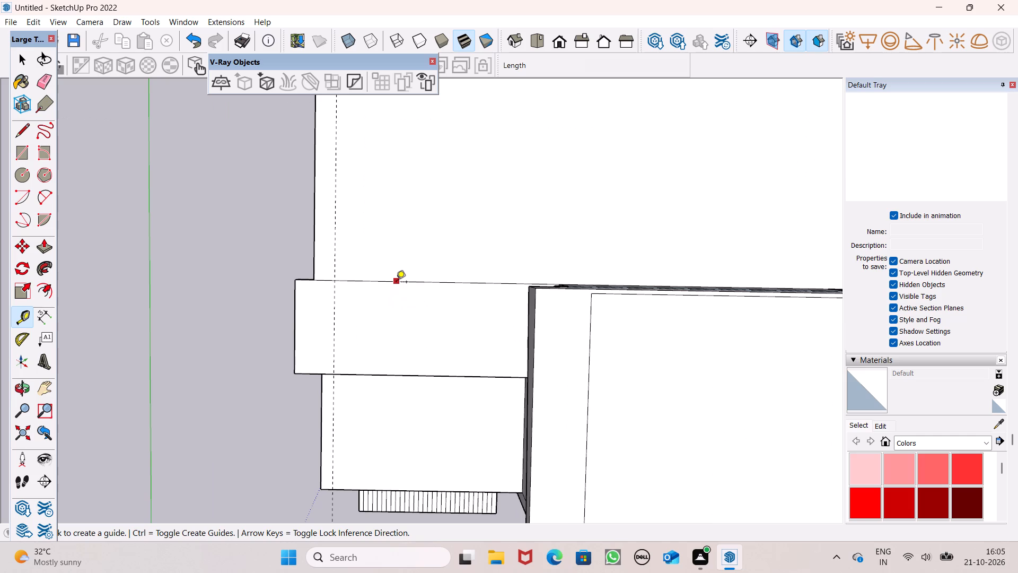
left_click(396, 283)
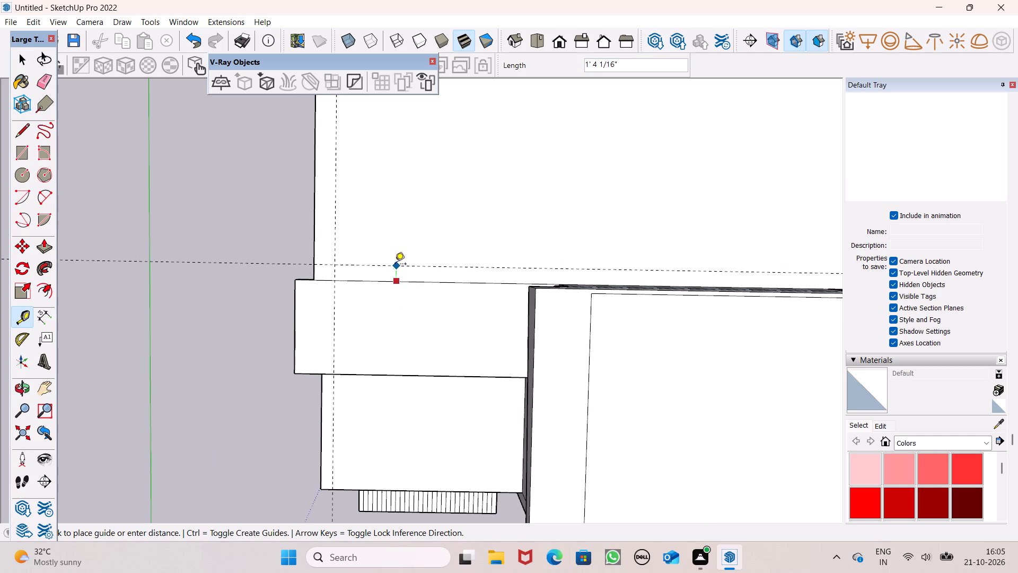
left_click(395, 264)
scroll(277, 256, "down", 9)
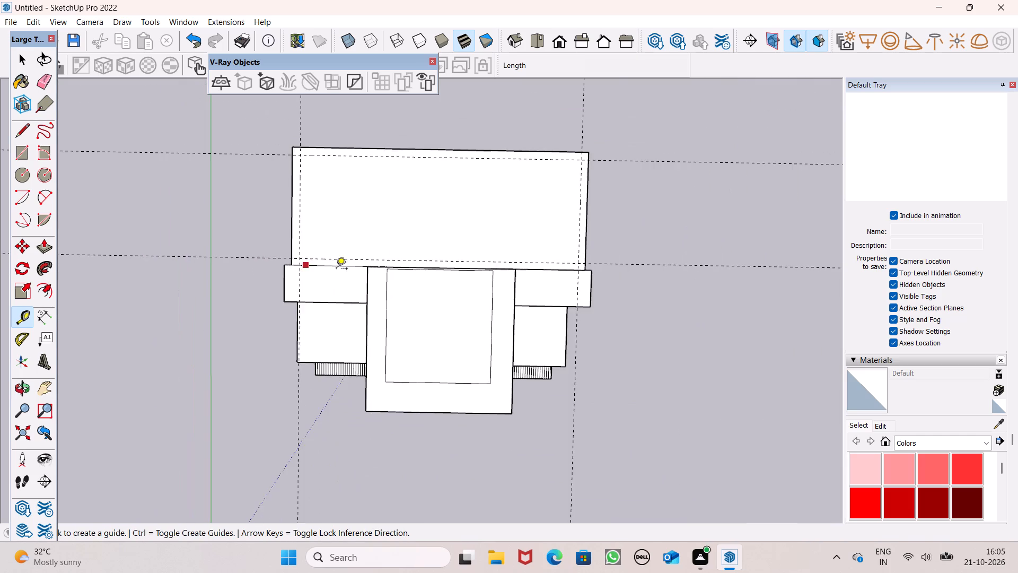
Examine the guide layout on the rear roof and its front corners from several angles.
middle_click_drag(444, 285, 441, 277)
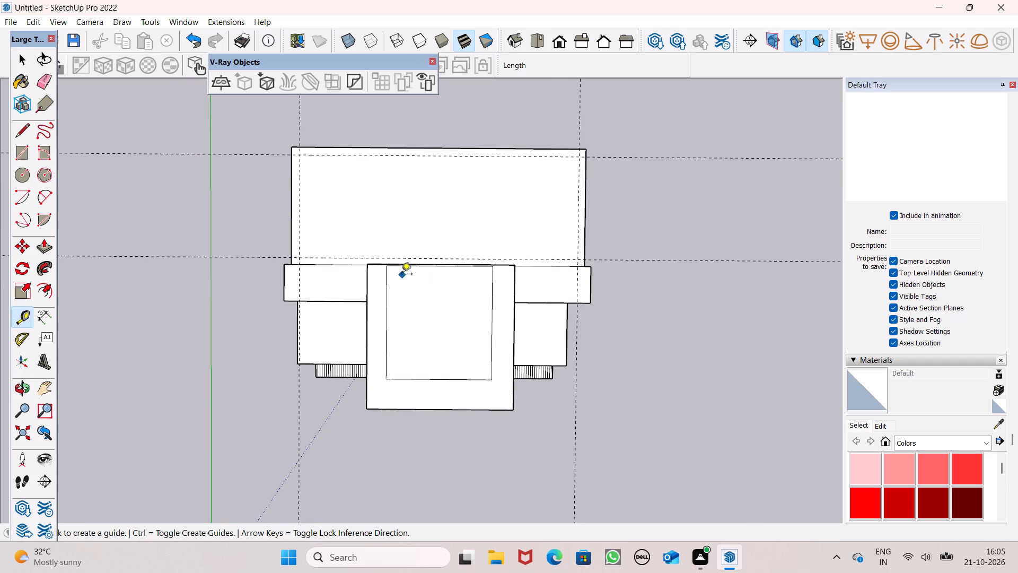
scroll(370, 274, "up", 7)
scroll(398, 270, "down", 4)
scroll(482, 264, "down", 3)
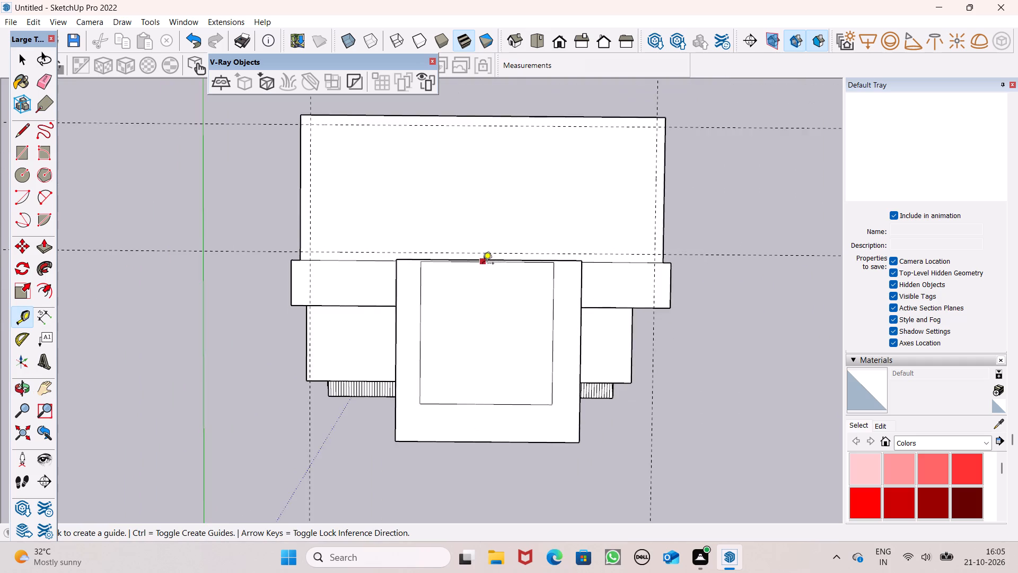
scroll(445, 270, "down", 5)
scroll(352, 271, "up", 5)
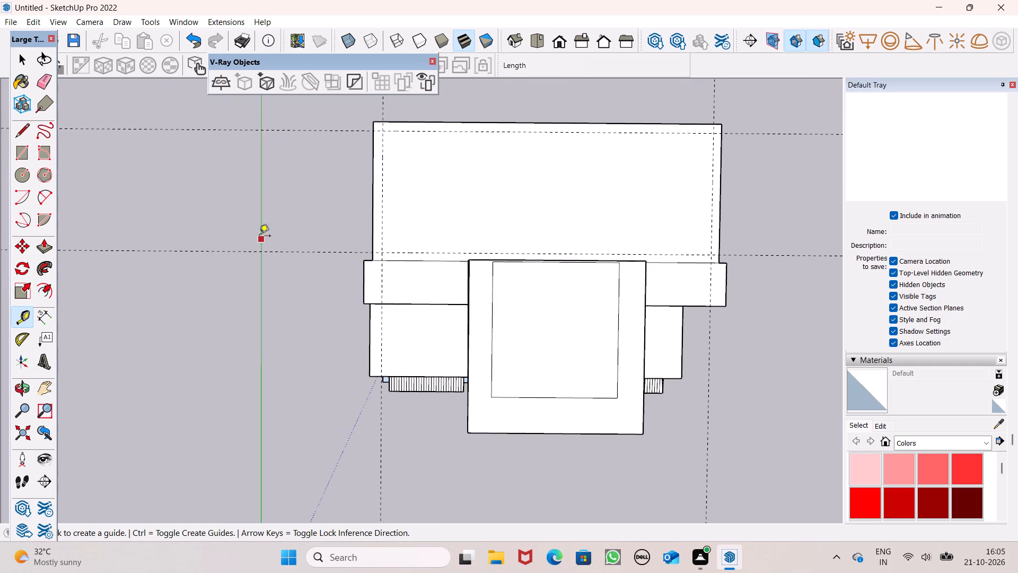
scroll(335, 215, "up", 6)
scroll(420, 231, "up", 2)
middle_click_drag(398, 290, 390, 319)
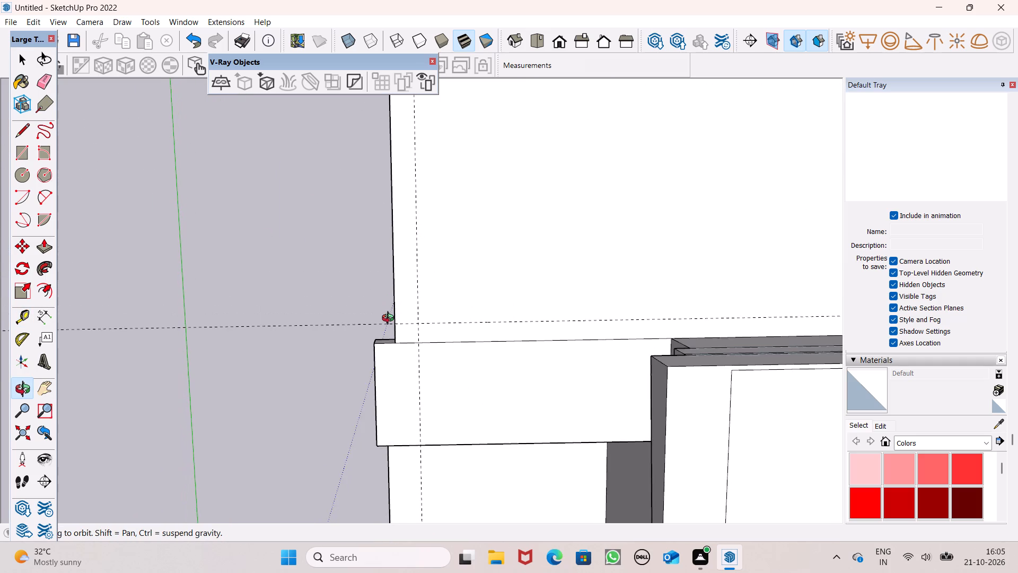
middle_click_drag(390, 319, 377, 294)
scroll(368, 276, "down", 2)
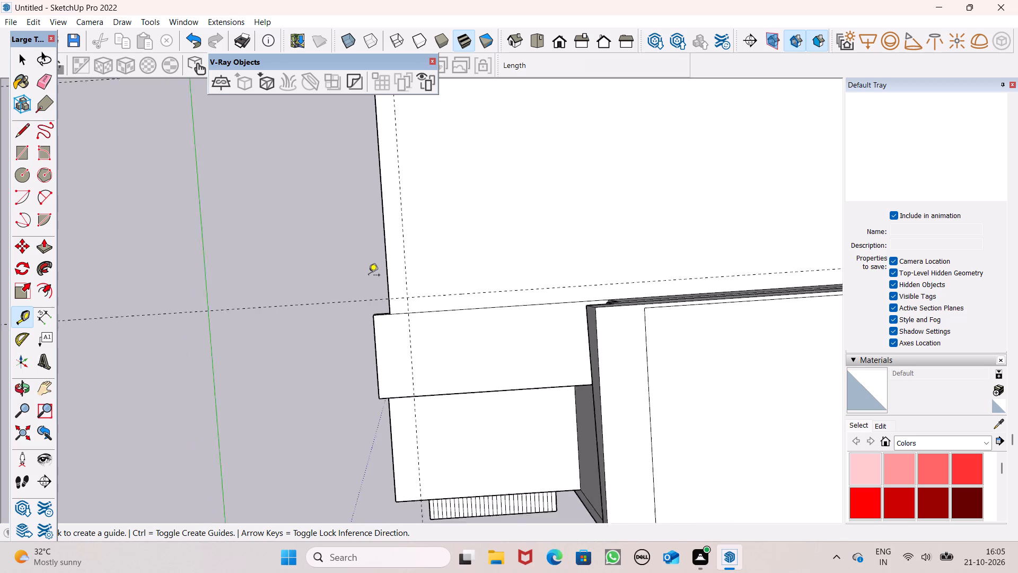
scroll(368, 276, "down", 2)
middle_click_drag(368, 286, 364, 299)
scroll(256, 237, "down", 5)
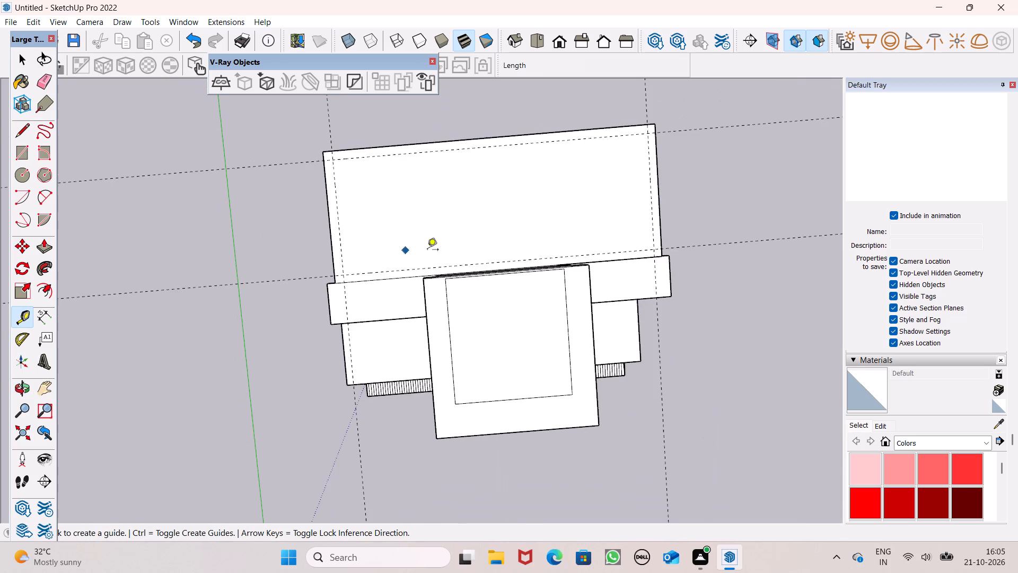
middle_click_drag(466, 284, 479, 363)
scroll(479, 359, "up", 5)
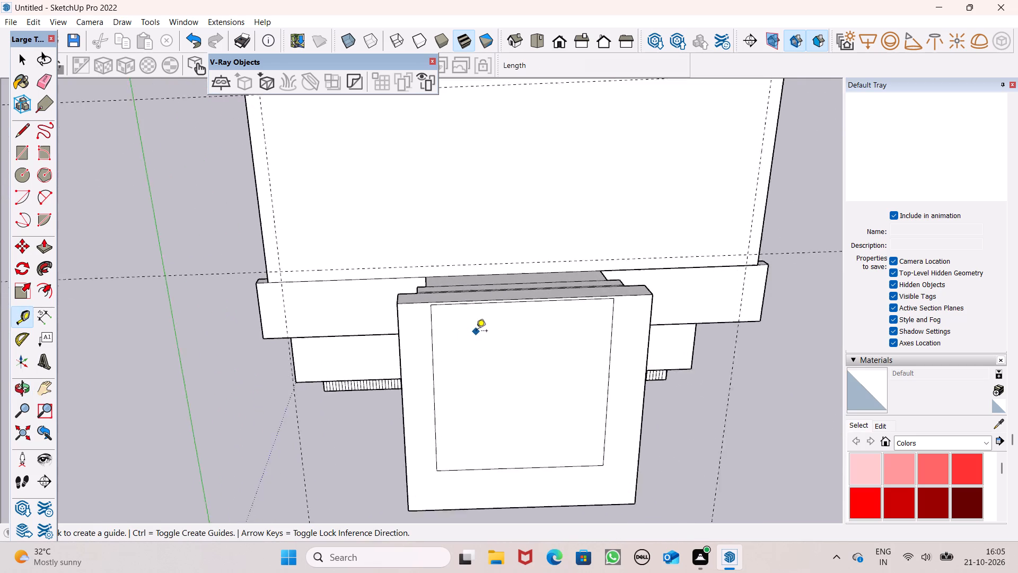
scroll(476, 332, "up", 2)
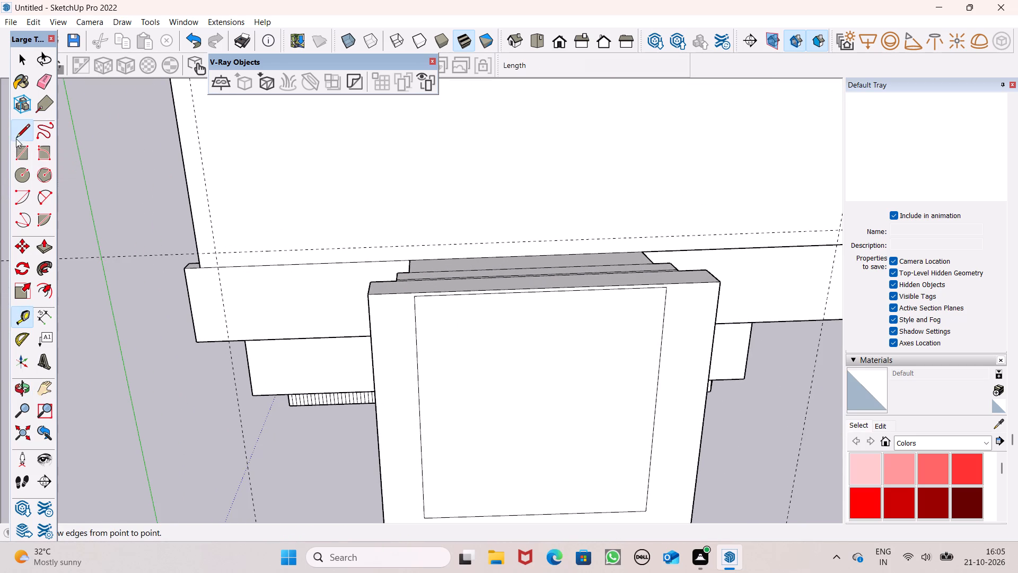
Draw a 60' line along the back guide, across the rear roof from its left edge to its right edge.
left_click(16, 138)
scroll(275, 211, "down", 6)
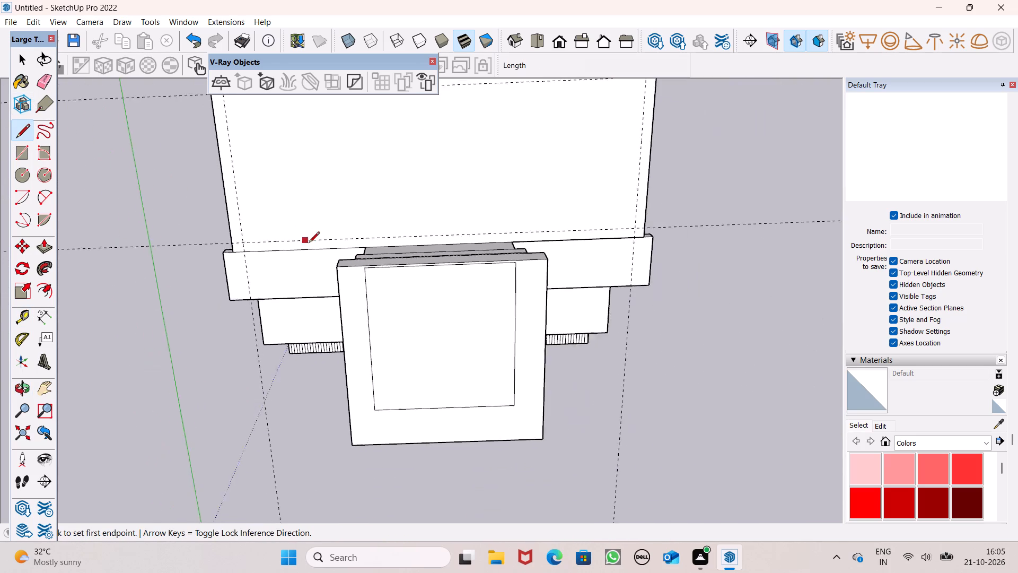
scroll(431, 239, "down", 3)
scroll(282, 109, "up", 5)
scroll(282, 166, "up", 4)
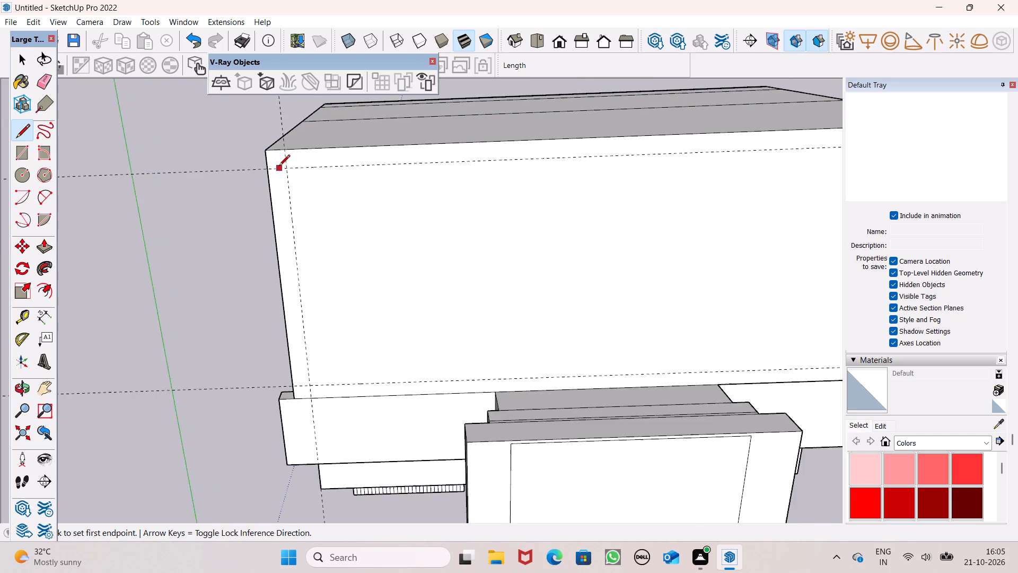
left_click(267, 169)
scroll(295, 177, "down", 6)
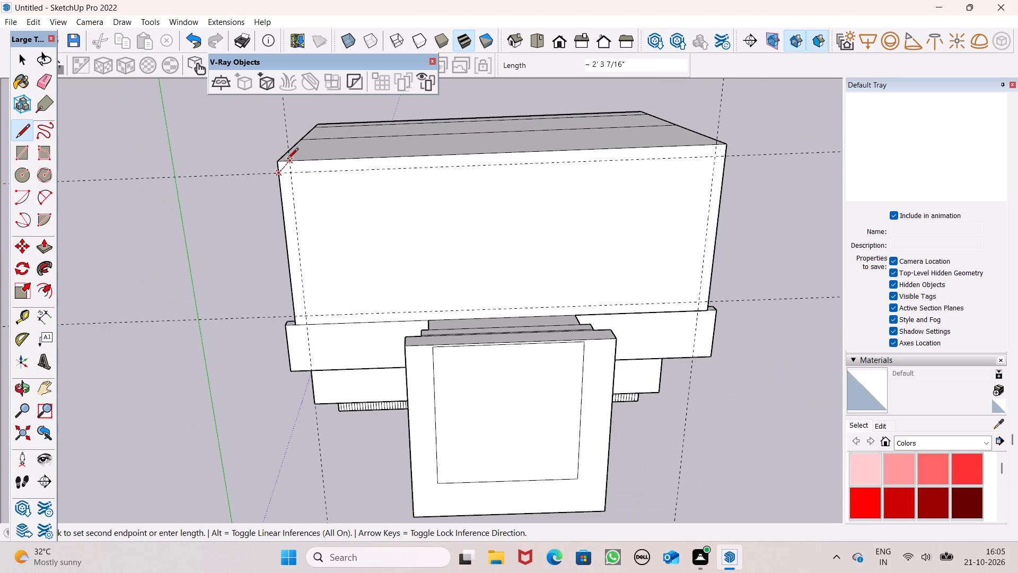
scroll(741, 155, "up", 7)
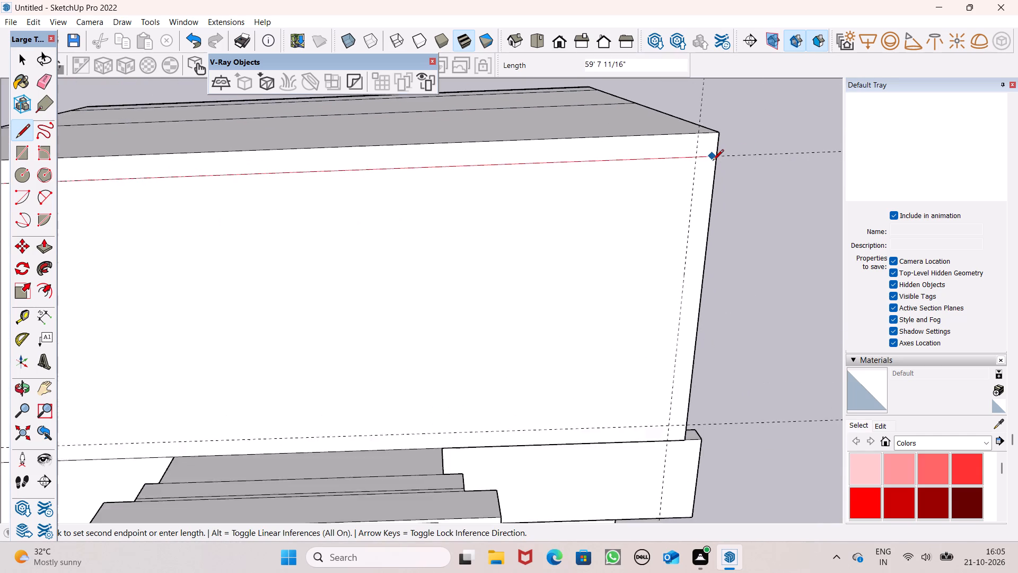
scroll(713, 161, "up", 3)
left_click(719, 155)
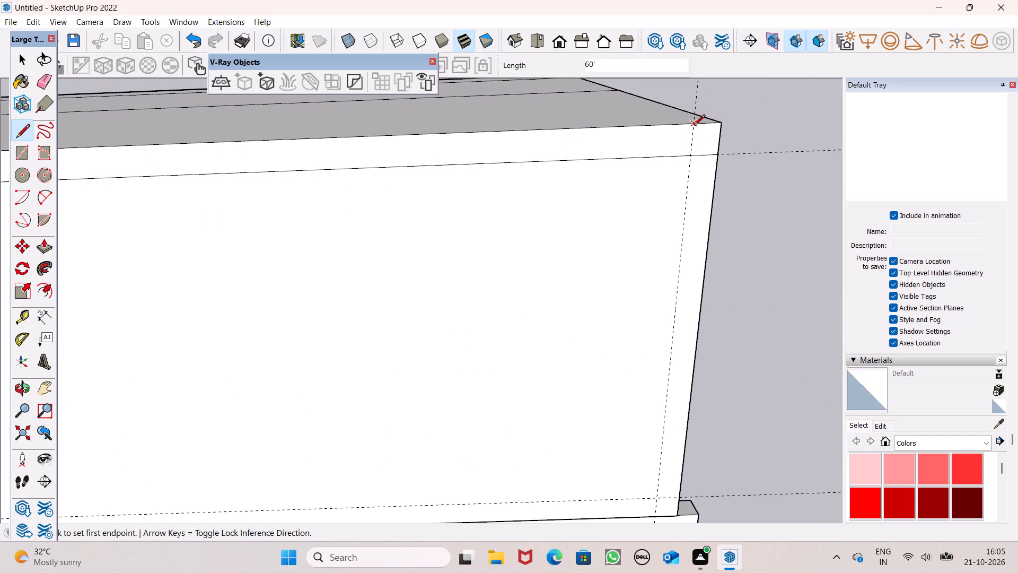
Draw a line along the right-end guide from the roof's back edge to the crossing with the front guide.
left_click(694, 126)
scroll(675, 215, "down", 5)
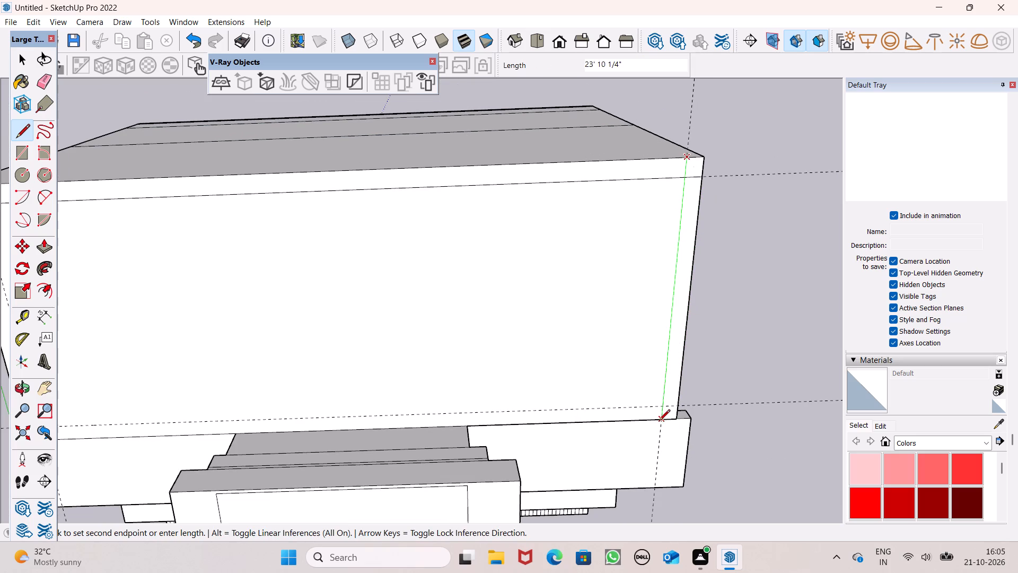
scroll(662, 424, "up", 7)
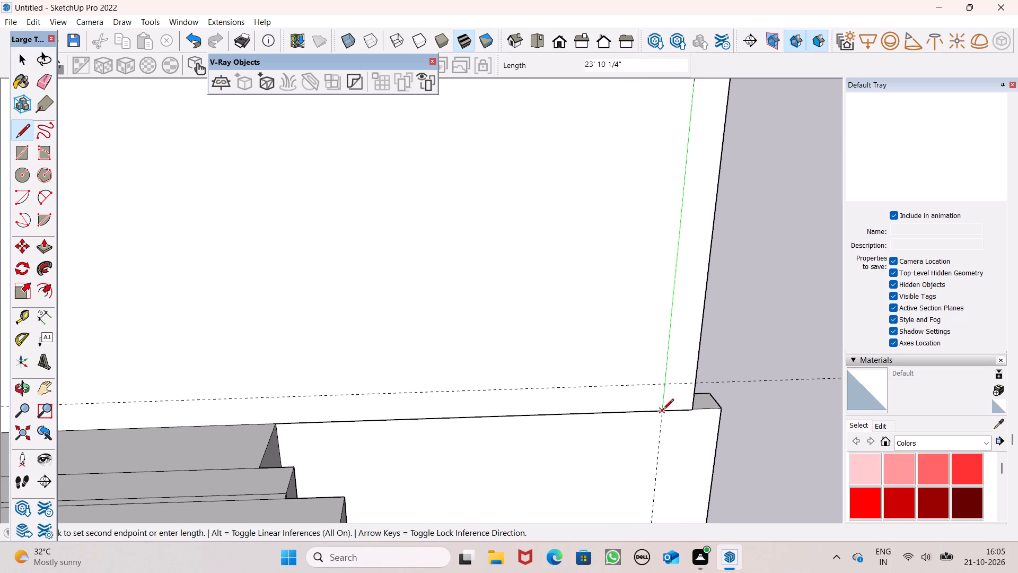
left_click(663, 384)
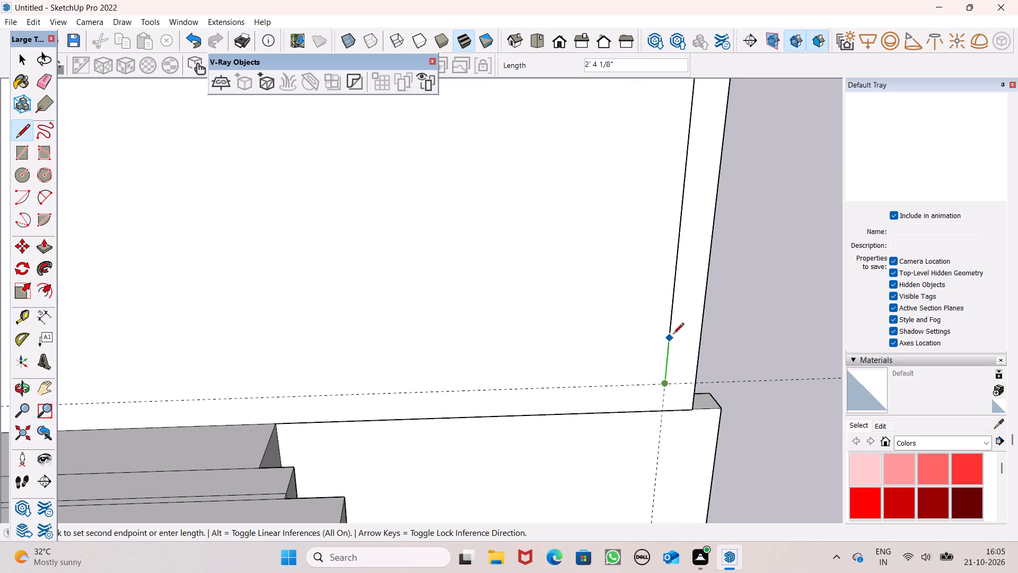
Draw a 17' 8" line along the front guide from the right corner, closing it to the roof's front edge beside the central block.
scroll(692, 330, "down", 6)
scroll(470, 375, "up", 6)
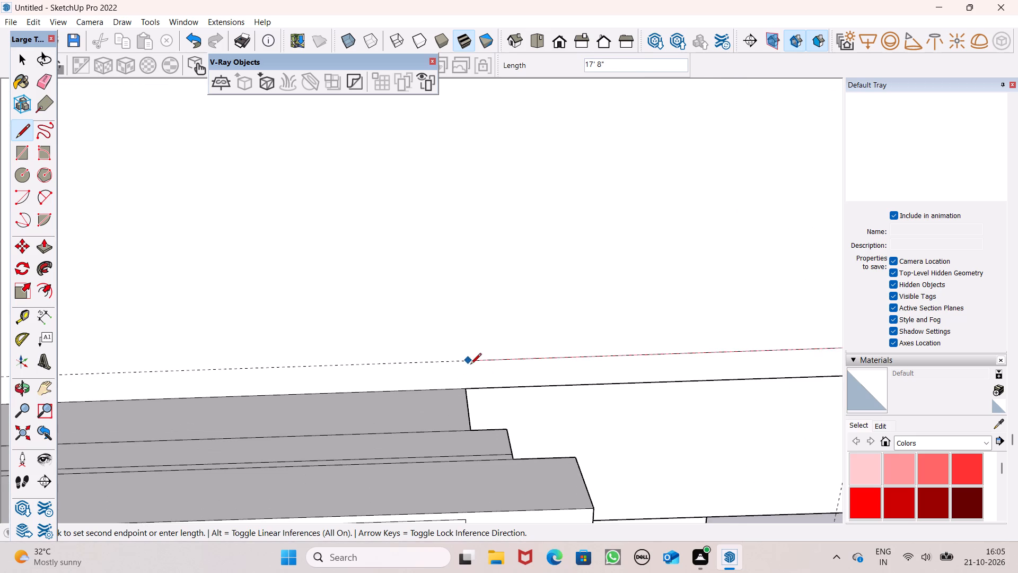
left_click(463, 362)
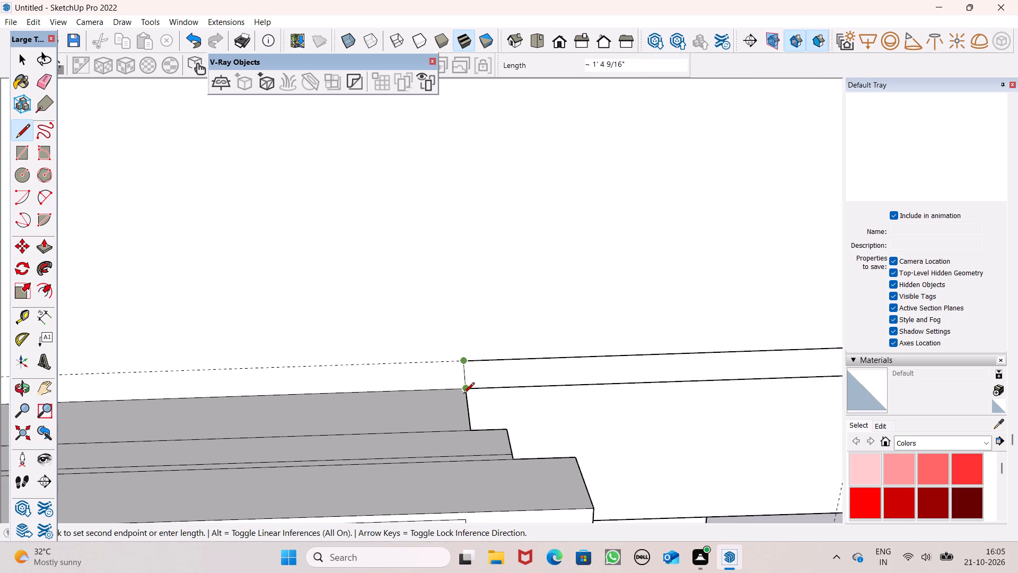
left_click(463, 394)
scroll(642, 285, "down", 11)
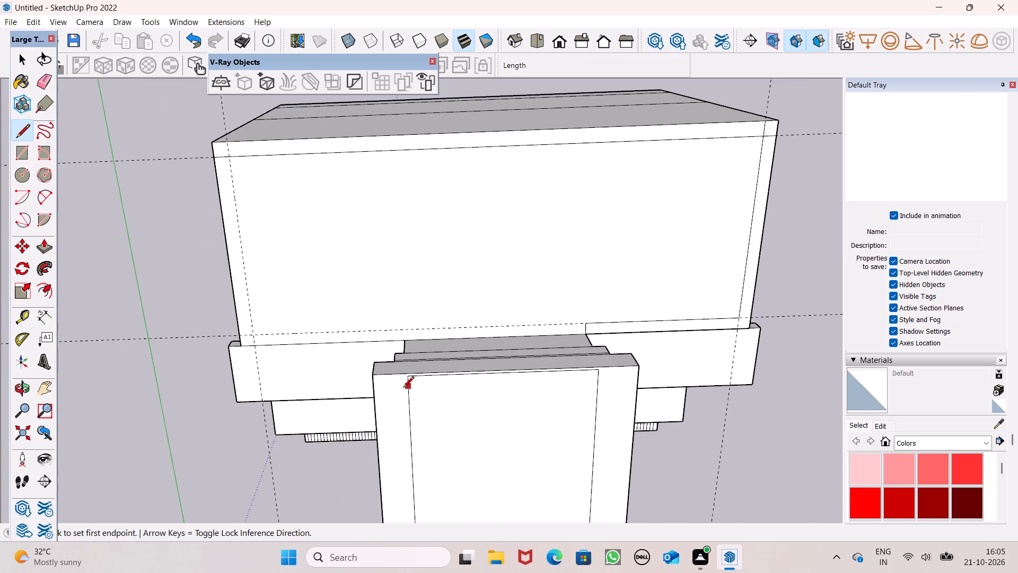
Draw a 20' 10 11/16" line along the left-end guide between the rear roof's back and front guides.
scroll(391, 372, "up", 3)
scroll(665, 288, "down", 7)
scroll(423, 117, "up", 3)
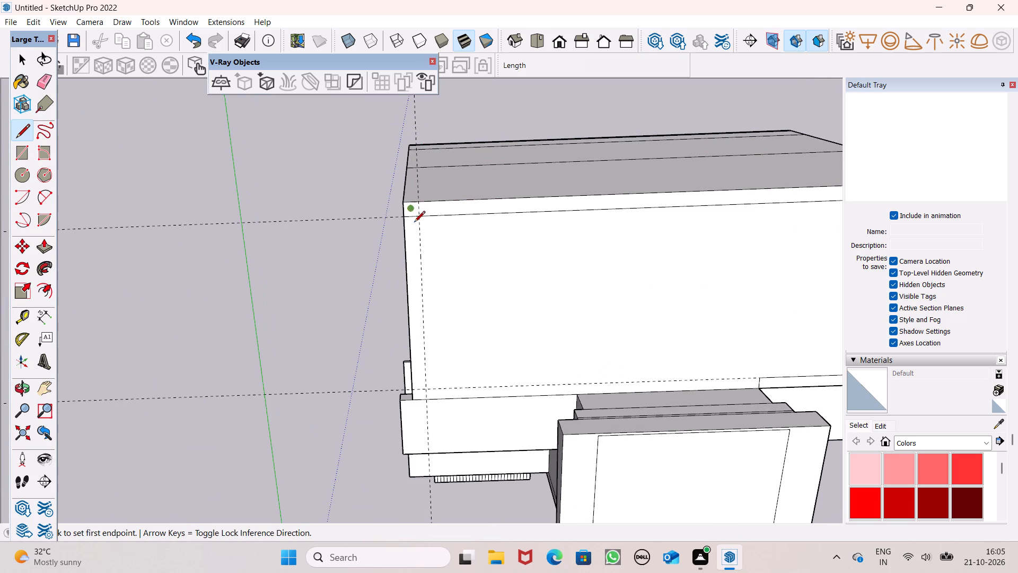
left_click(419, 218)
scroll(421, 243, "down", 5)
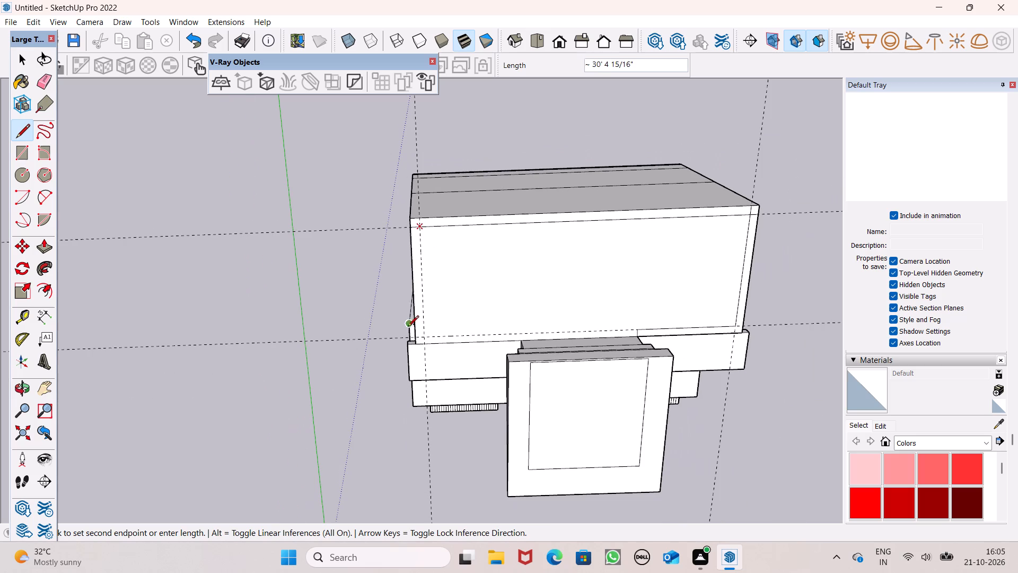
scroll(426, 342, "up", 7)
left_click(424, 332)
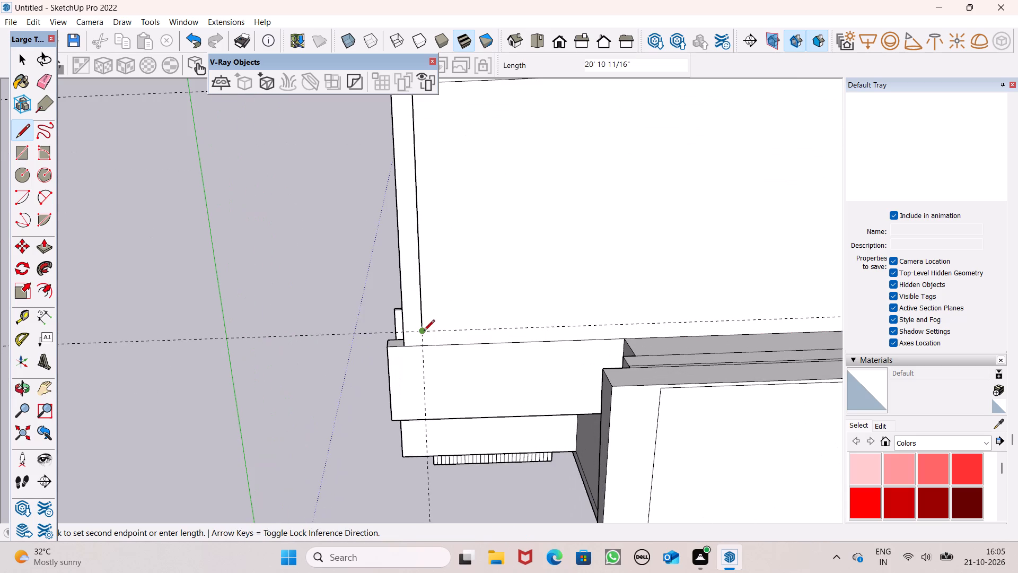
Draw a line along the front guide from the left corner to beside the central block, closing it to the roof's front edge.
scroll(622, 329, "down", 6)
scroll(621, 328, "up", 3)
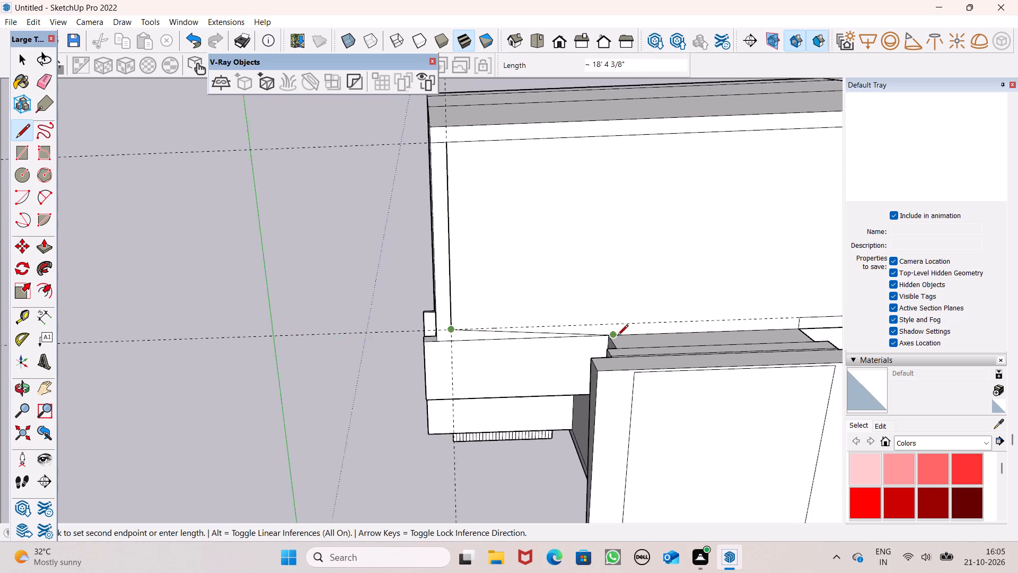
scroll(617, 336, "up", 8)
left_click(609, 321)
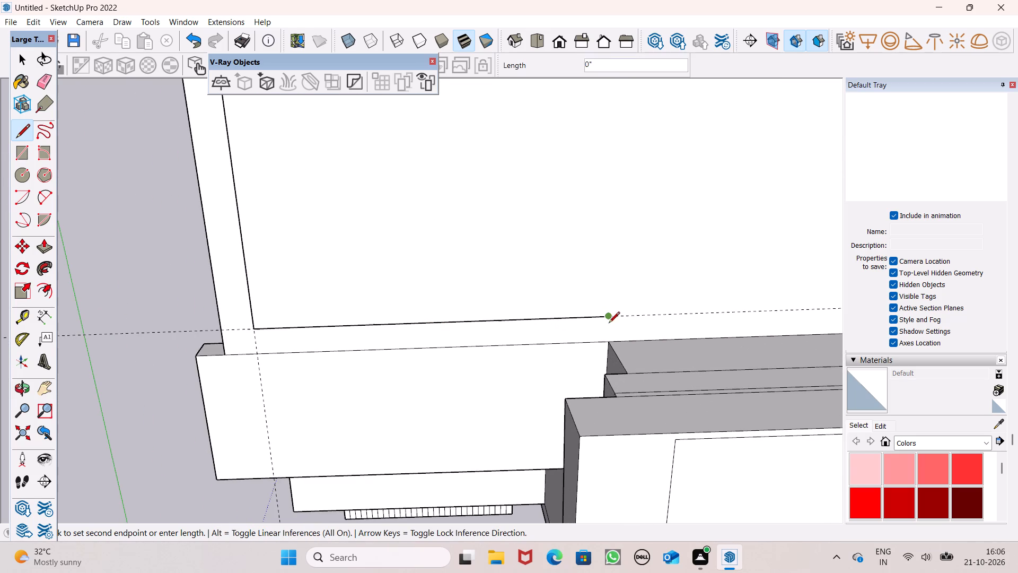
left_click(611, 340)
scroll(545, 290, "down", 13)
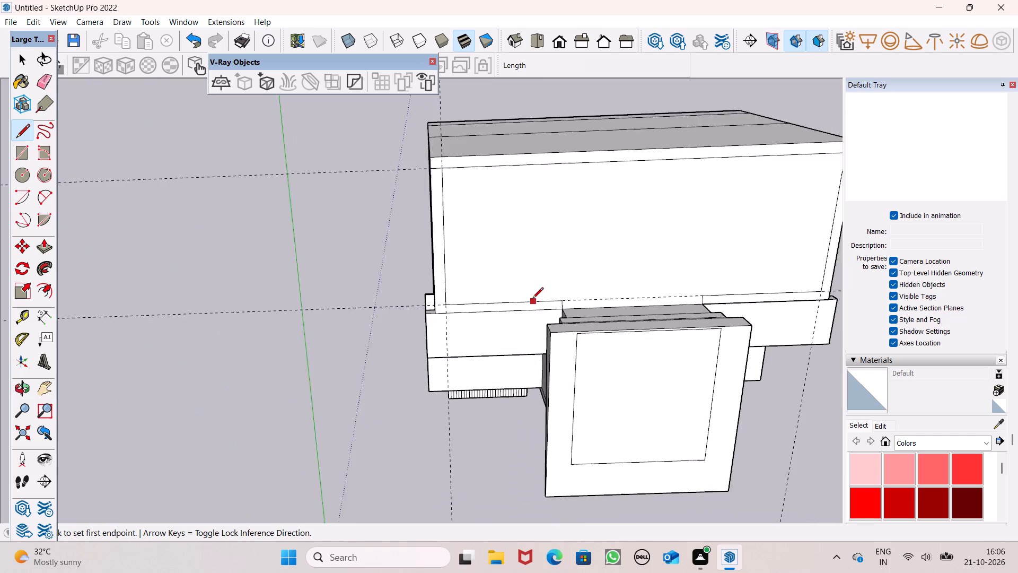
Erase the four construction guides around the rear roof.
scroll(529, 300, "down", 5)
key("space")
left_click(40, 80)
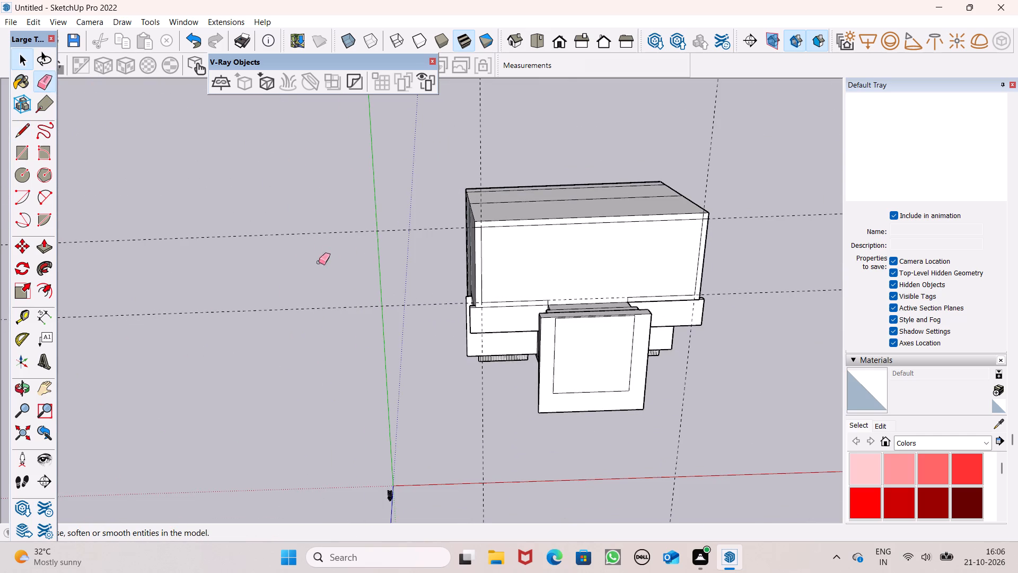
left_click_drag(417, 225, 416, 309)
left_click_drag(485, 149, 487, 151)
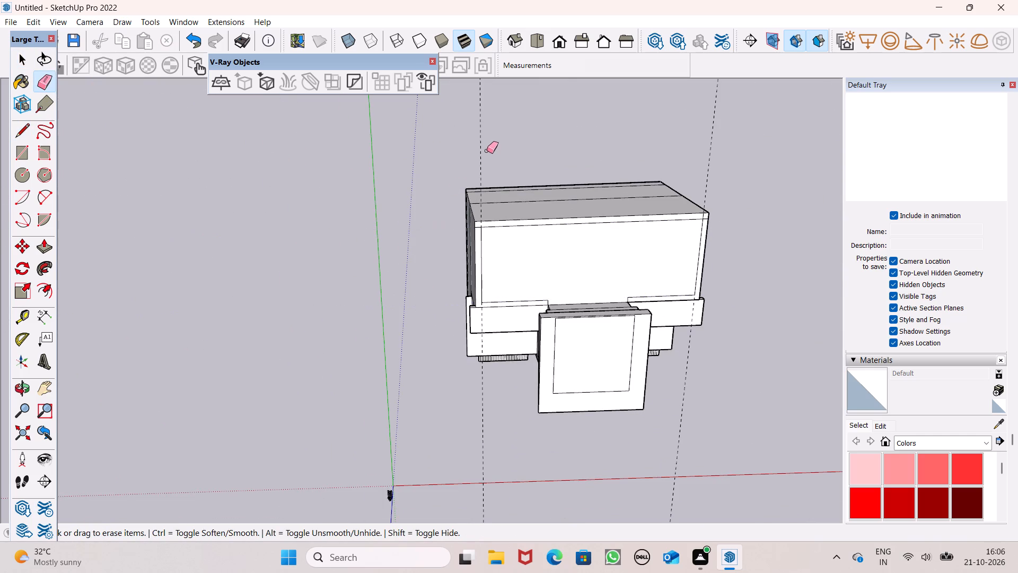
left_click_drag(487, 151, 471, 162)
left_click_drag(714, 157, 698, 163)
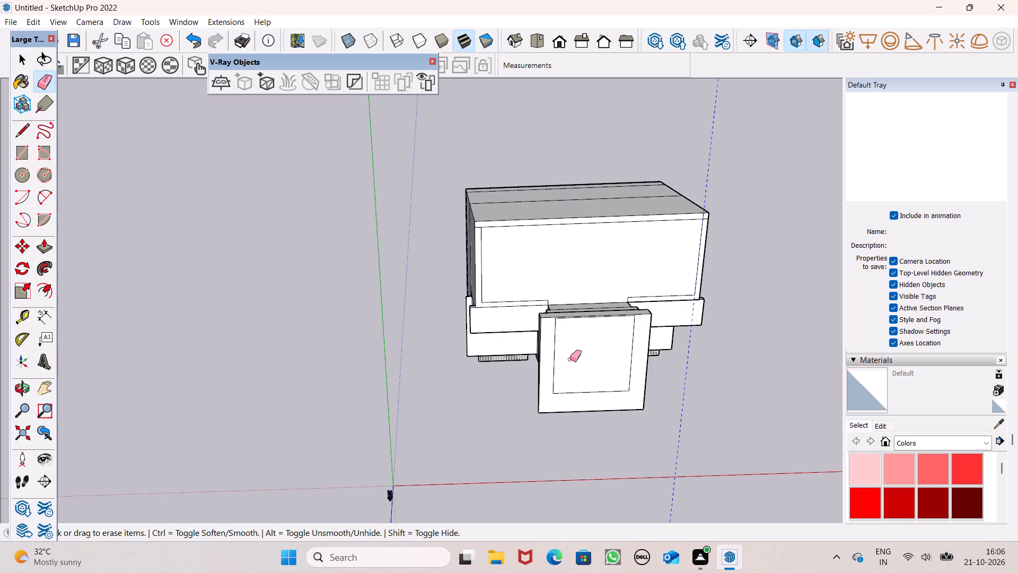
Erase the leftover line stubs between the inset border and the outer edges at the rear roof's two back corners.
scroll(574, 344, "up", 5)
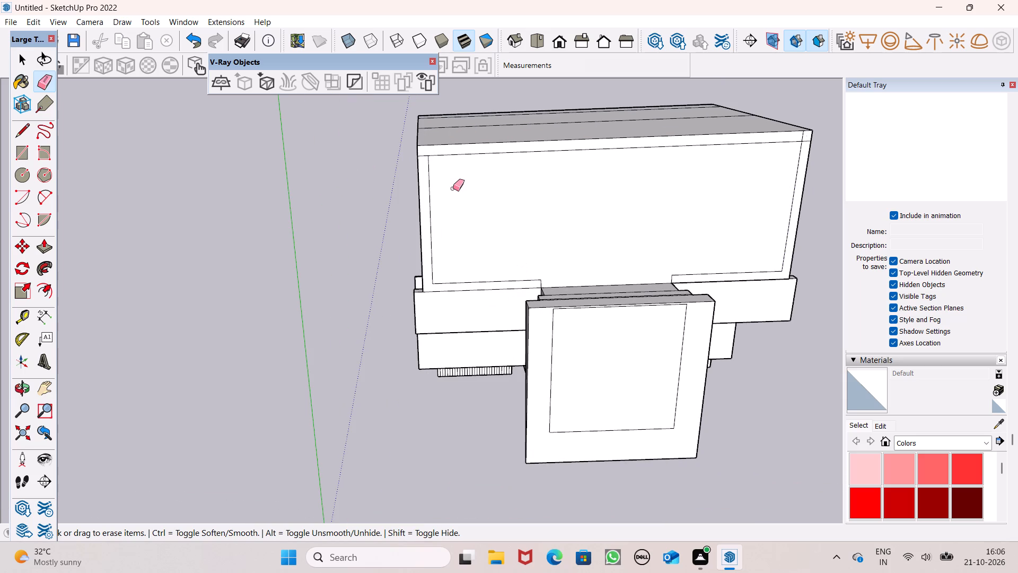
scroll(371, 169, "up", 5)
left_click_drag(458, 153, 458, 160)
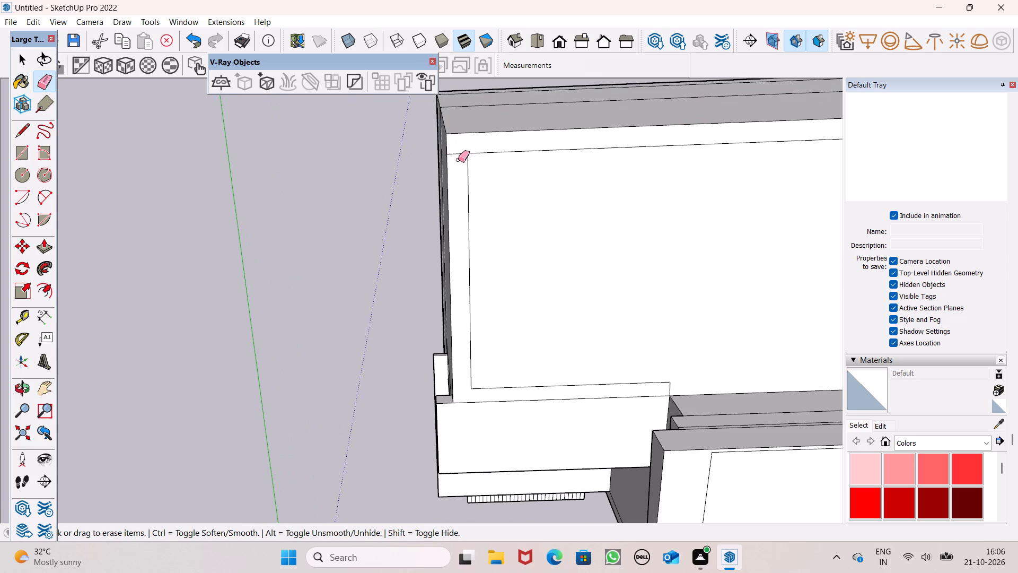
left_click_drag(458, 160, 458, 160)
scroll(340, 160, "down", 6)
scroll(813, 179, "up", 5)
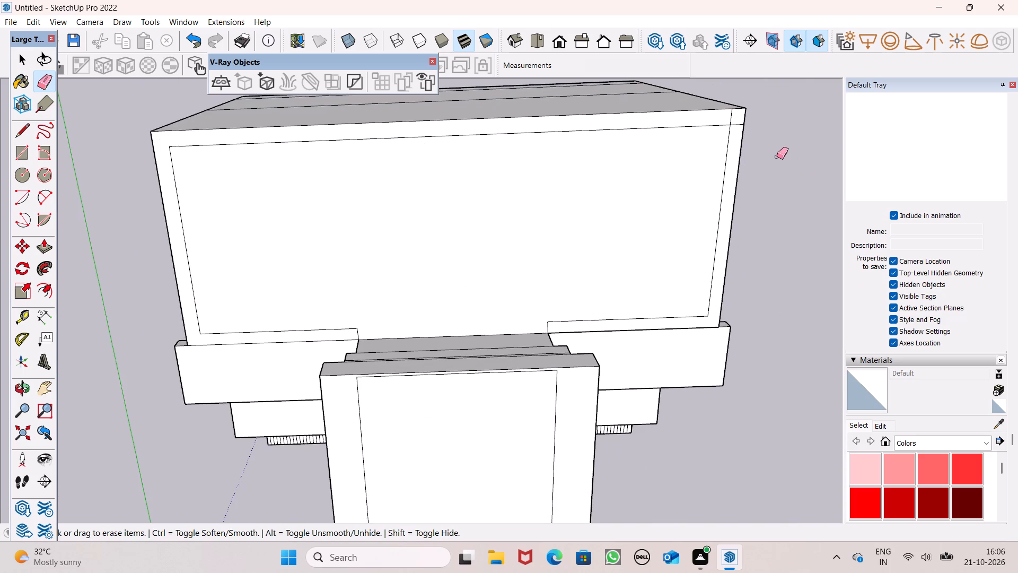
left_click(727, 118)
left_click(732, 118)
left_click(735, 120)
left_click(738, 125)
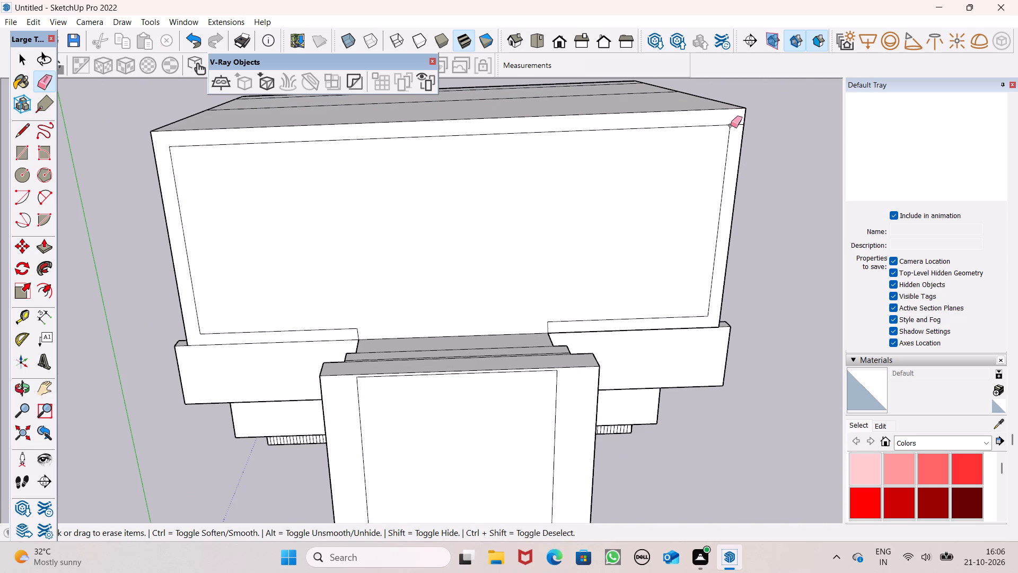
Examine the rear roof's border outline from above and from the building's side.
scroll(830, 159, "down", 4)
middle_click_drag(600, 292, 722, 145)
scroll(570, 242, "down", 3)
middle_click_drag(485, 308, 550, 246)
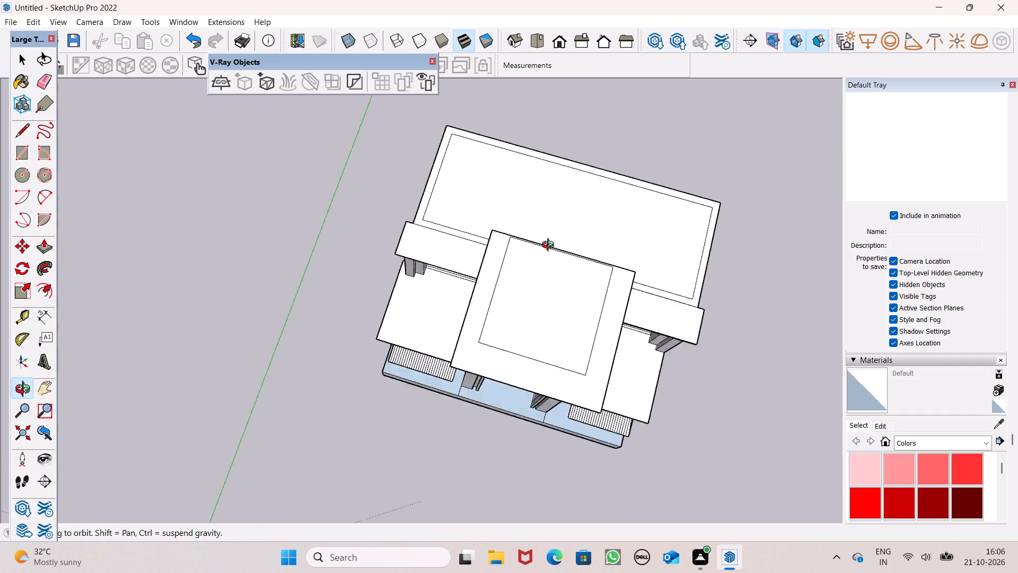
middle_click_drag(550, 246, 684, 153)
scroll(672, 166, "up", 1)
middle_click_drag(418, 358, 735, 231)
scroll(732, 241, "up", 1)
middle_click_drag(344, 359, 492, 332)
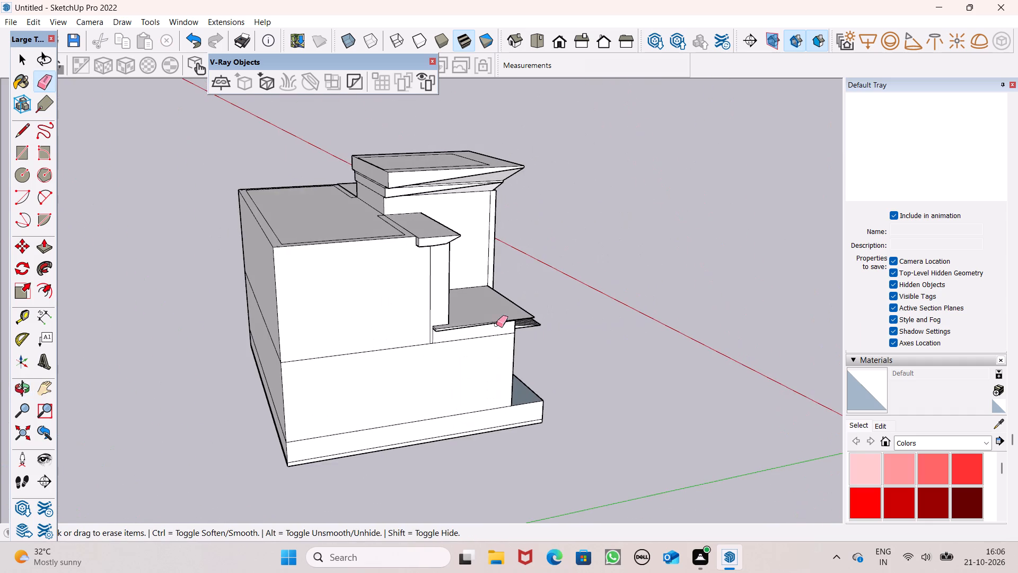
scroll(516, 300, "down", 3)
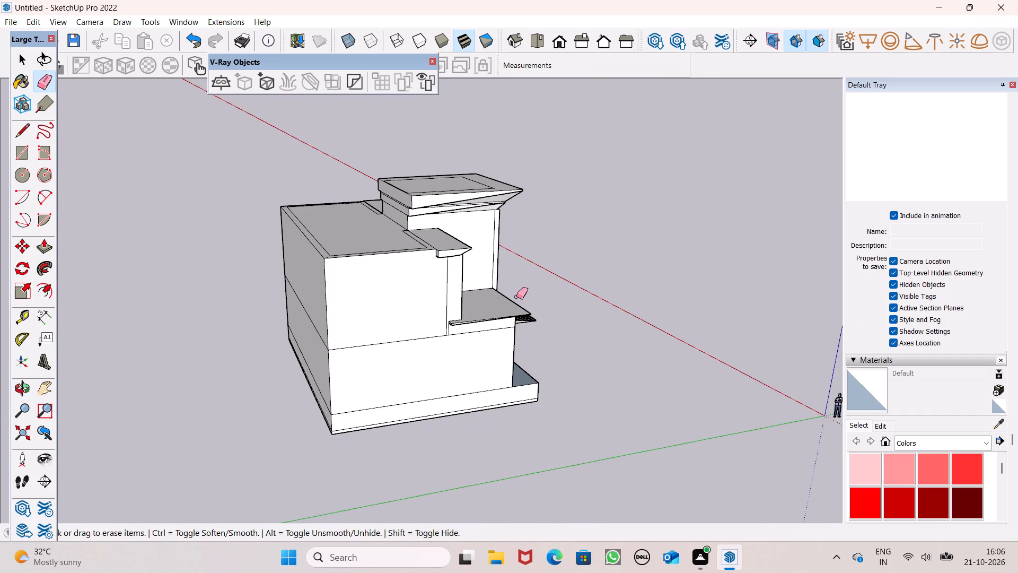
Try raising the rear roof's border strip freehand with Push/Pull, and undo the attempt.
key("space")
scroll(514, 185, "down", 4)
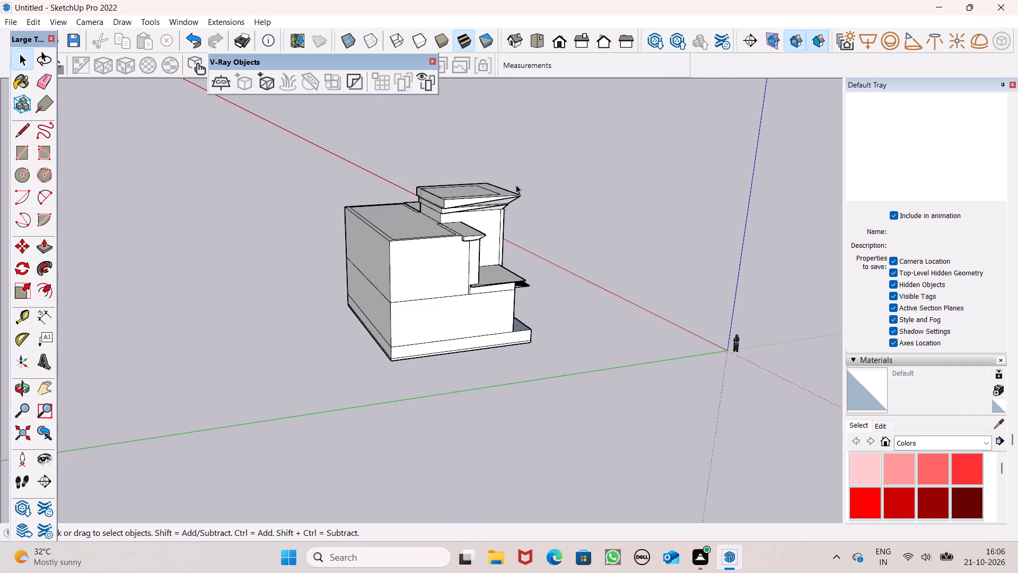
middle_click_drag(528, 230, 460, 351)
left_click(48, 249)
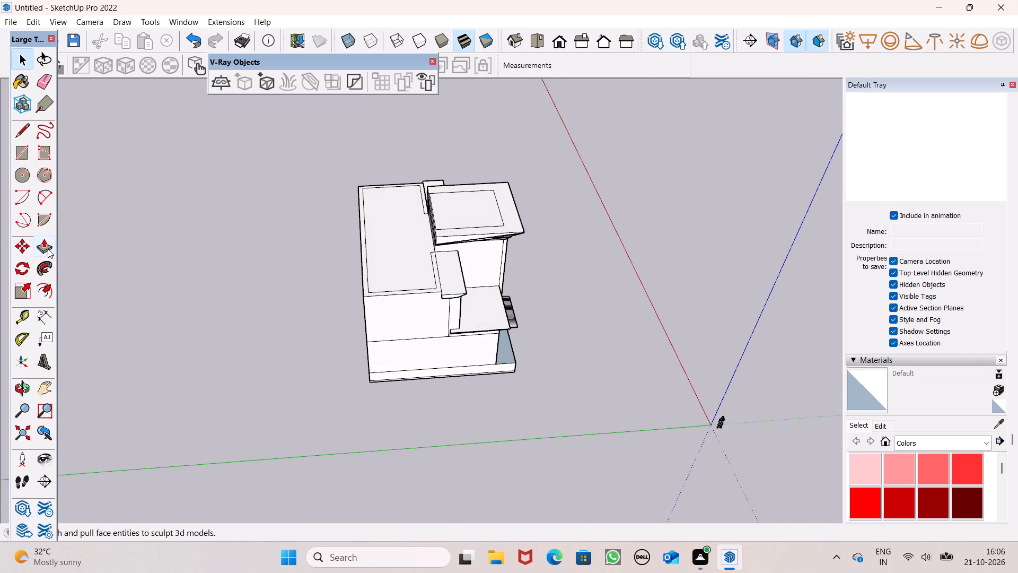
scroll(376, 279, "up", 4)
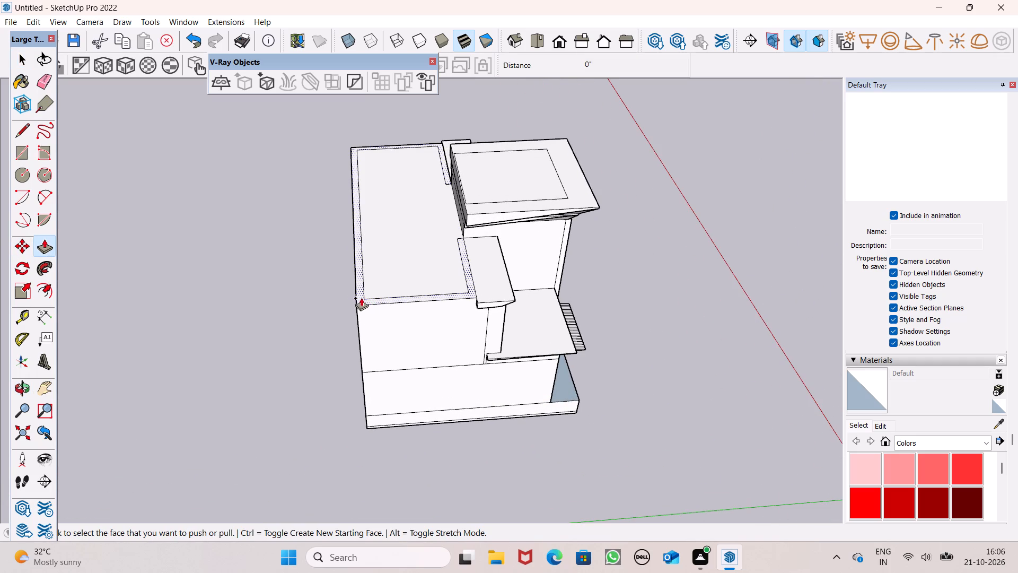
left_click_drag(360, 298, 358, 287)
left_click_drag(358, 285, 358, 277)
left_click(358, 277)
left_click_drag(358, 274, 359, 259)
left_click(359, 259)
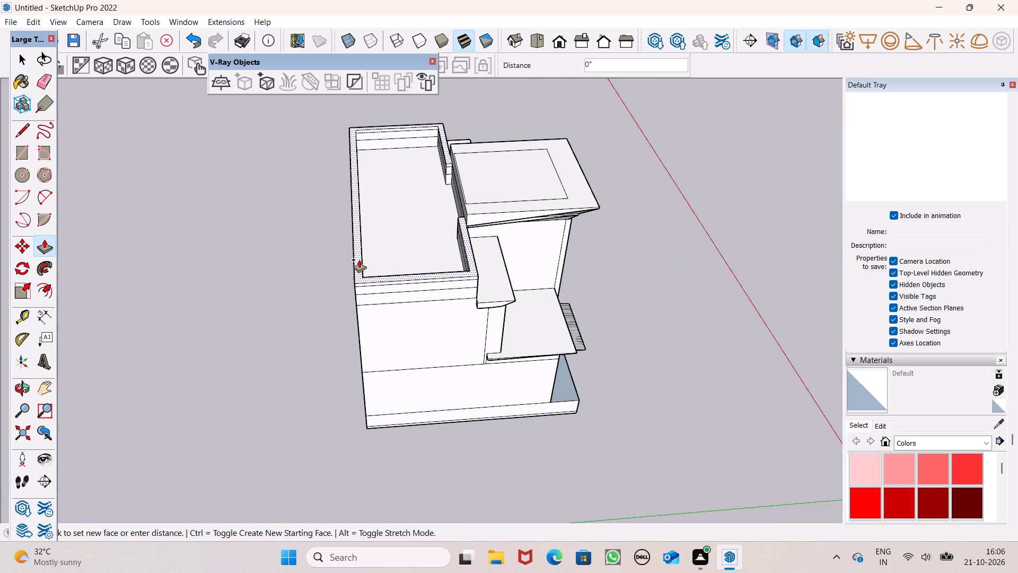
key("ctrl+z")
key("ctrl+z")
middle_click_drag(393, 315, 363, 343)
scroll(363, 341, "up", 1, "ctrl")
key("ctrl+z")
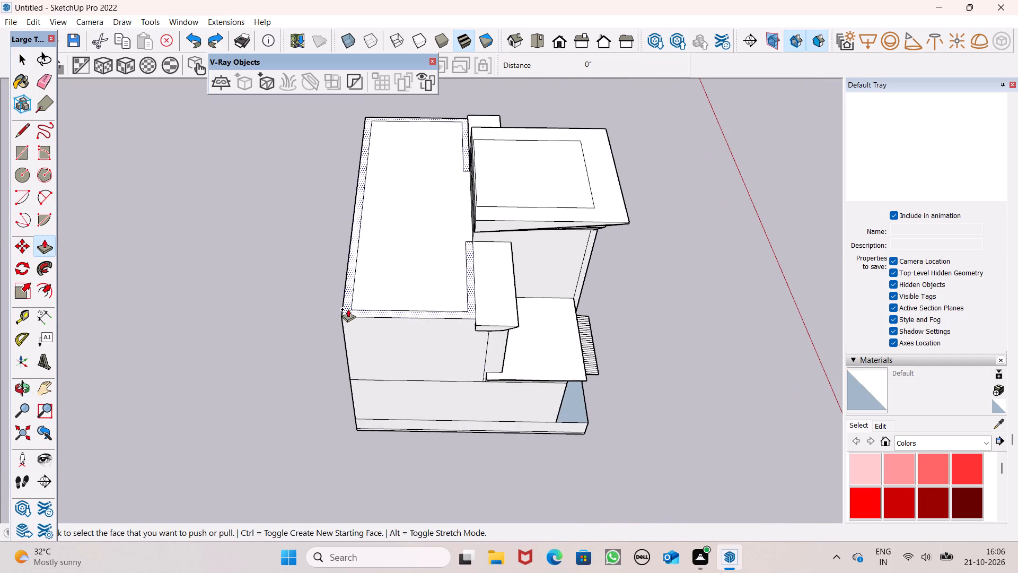
Push/Pull the rear roof's border strip up 4' to form a parapet.
scroll(348, 309, "up", 4)
left_click_drag(348, 314, 349, 266)
type("4'")
key("Return")
scroll(348, 267, "down", 1)
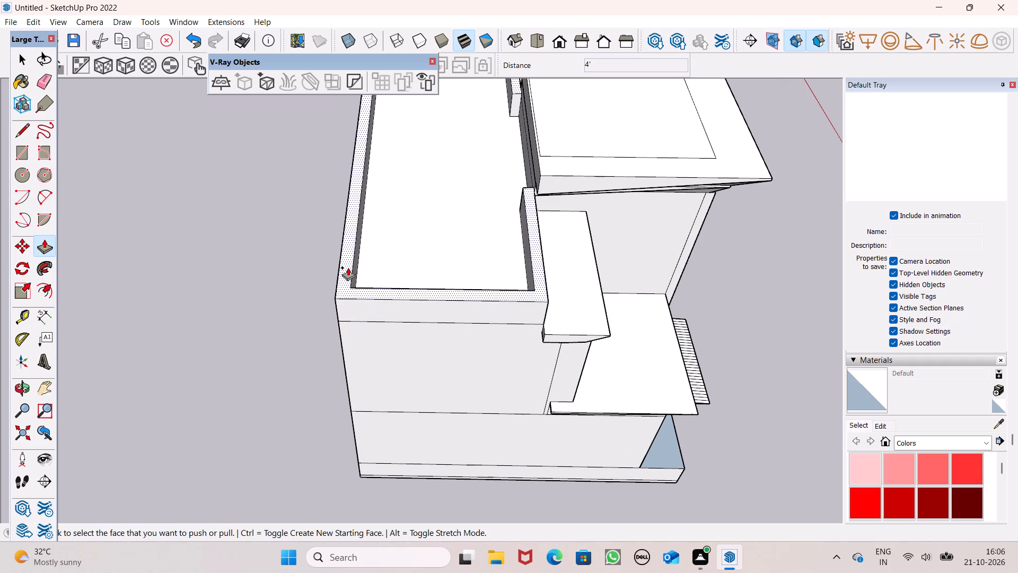
Examine the rear roof's parapet from the front and side, including where it meets the upper awning and central block.
scroll(348, 267, "down", 2)
middle_click_drag(410, 293, 275, 167)
middle_click_drag(100, 166, 0, 166)
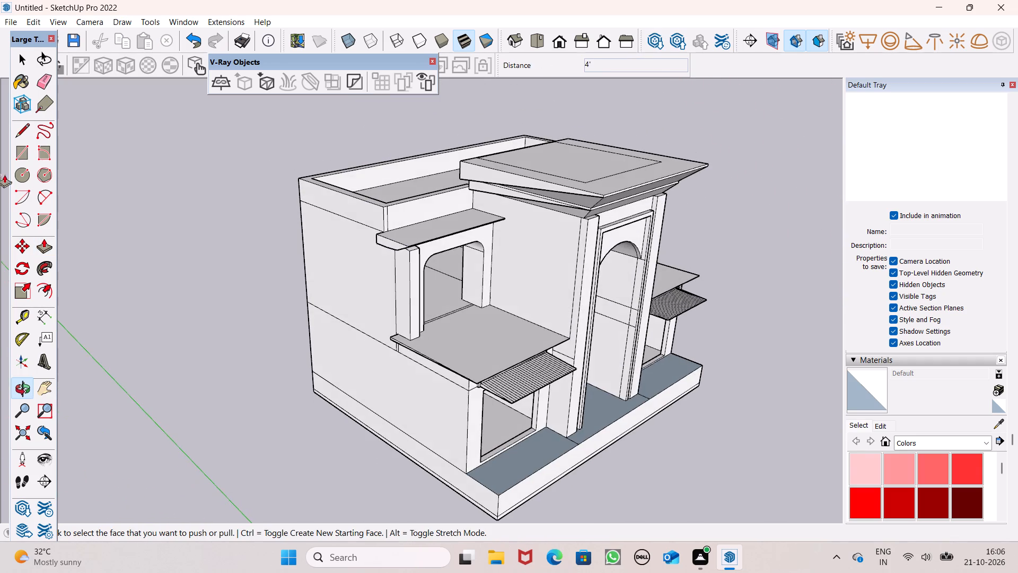
scroll(264, 213, "up", 1)
middle_click_drag(264, 213, 111, 213)
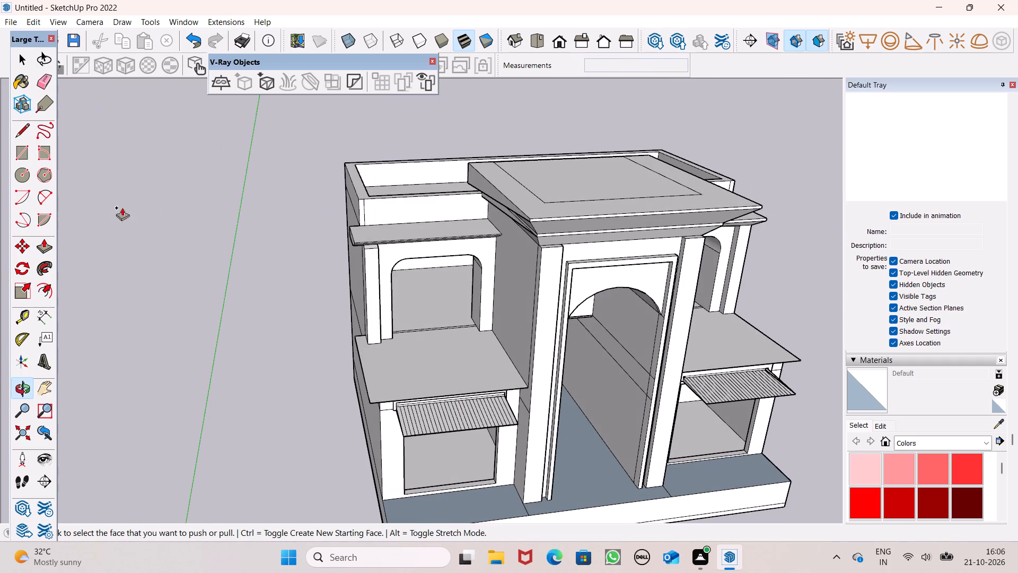
scroll(482, 237, "up", 1)
middle_click_drag(482, 240, 425, 255)
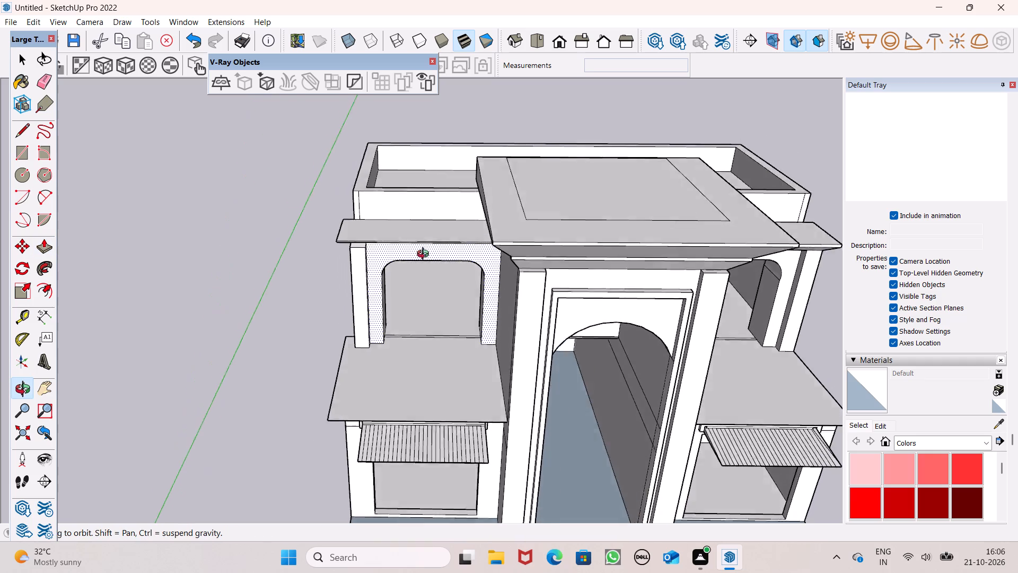
middle_click_drag(425, 255, 442, 185)
scroll(425, 255, "up", 1)
scroll(433, 195, "up", 1)
middle_click_drag(432, 202, 688, 339)
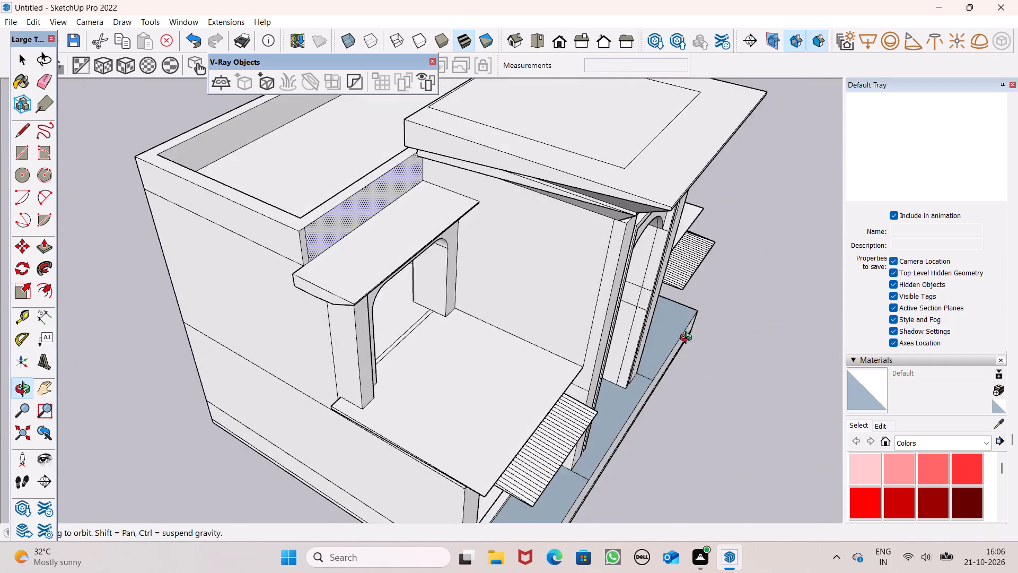
middle_click_drag(688, 339, 701, 311)
scroll(439, 240, "down", 6)
Push the inner face of the rear parapet's left-end wall outward about 9 9/16" to thin it.
middle_click_drag(420, 248, 0, 357)
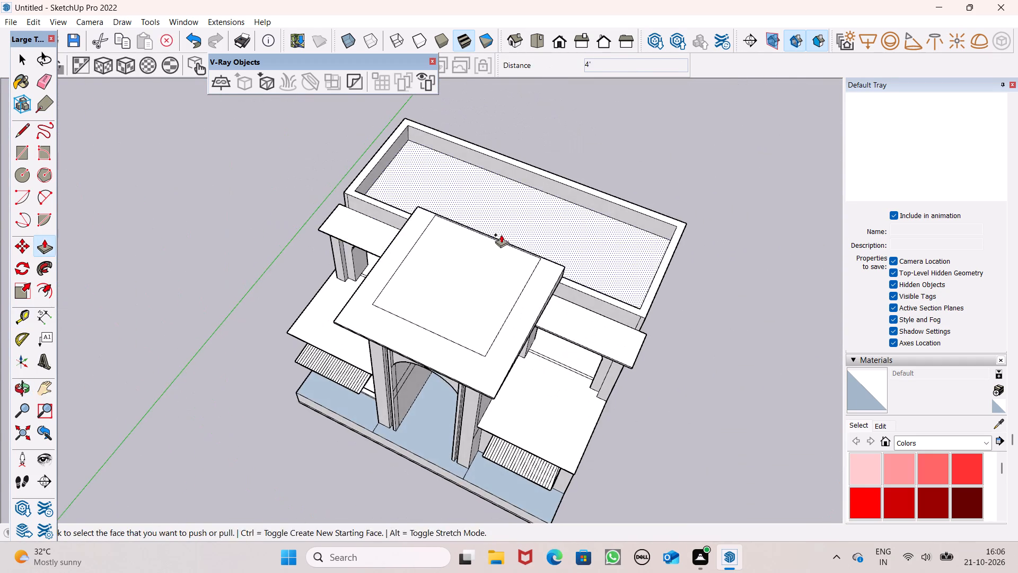
middle_click_drag(502, 235, 199, 295)
scroll(476, 196, "up", 7)
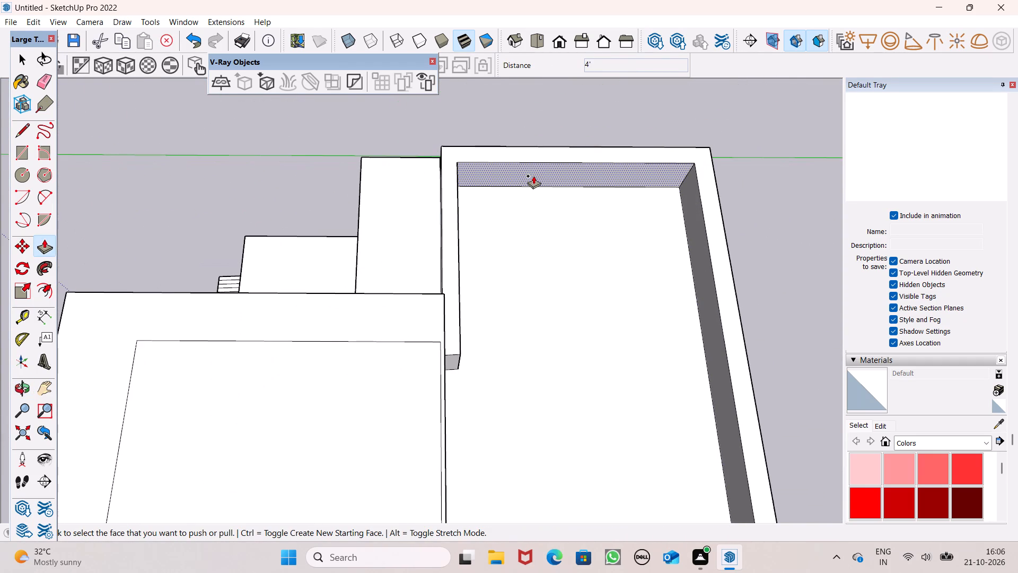
left_click_drag(534, 175, 538, 167)
Push the inner face of the rear parapet's right-end wall outward about 9 1/8" to thin it.
scroll(463, 182, "down", 2)
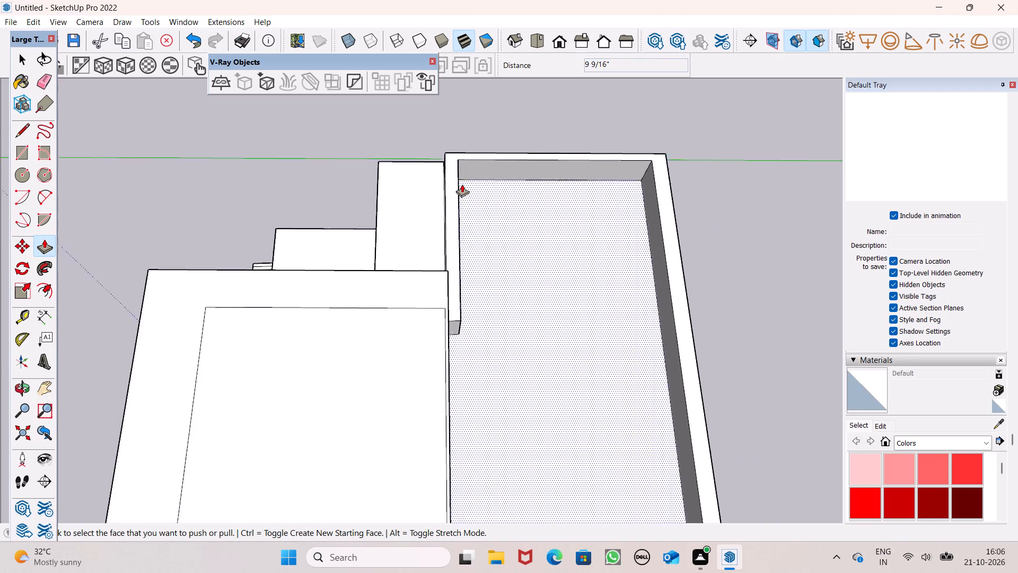
scroll(462, 184, "down", 9)
middle_click_drag(332, 284, 838, 240)
scroll(342, 286, "up", 2)
middle_click_drag(342, 286, 342, 288)
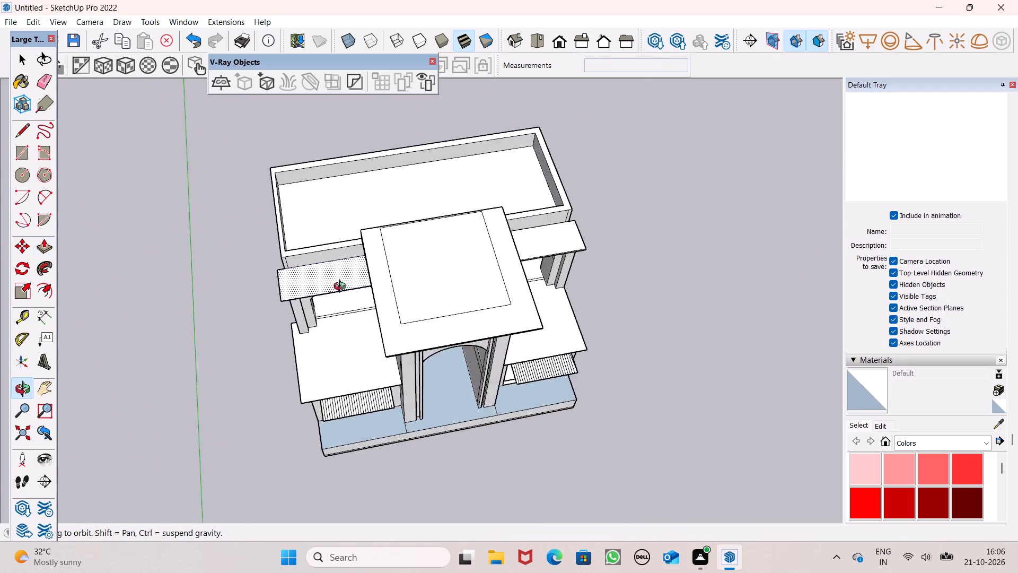
middle_click_drag(342, 288, 593, 280)
scroll(486, 44, "up", 4)
scroll(406, 107, "up", 6)
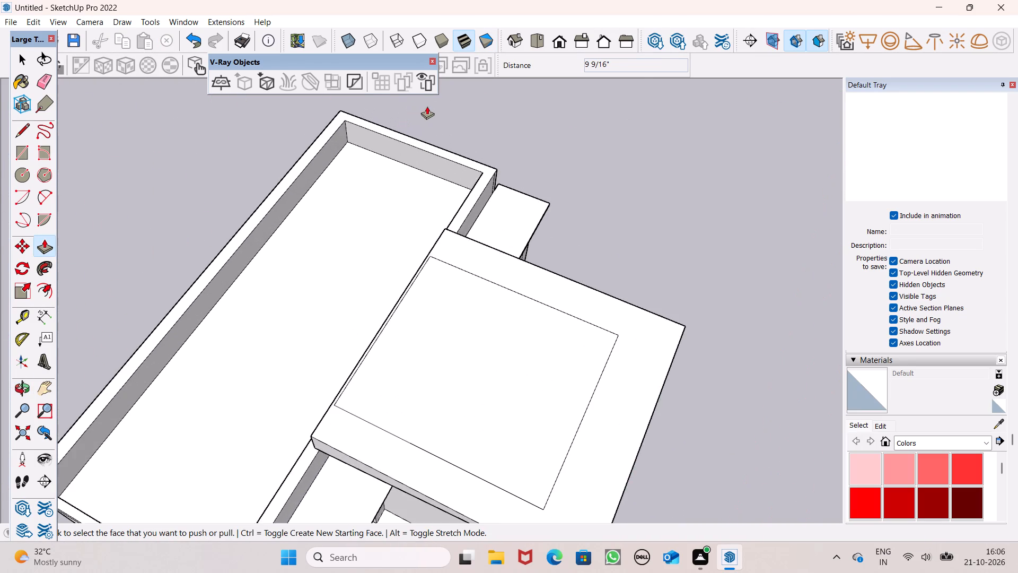
scroll(427, 113, "up", 6)
left_click_drag(418, 186, 423, 180)
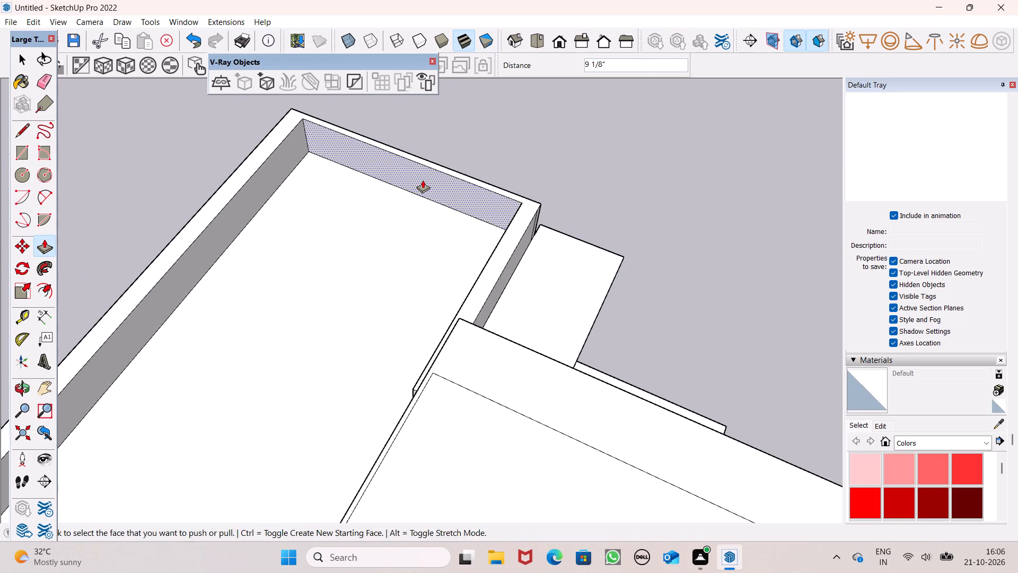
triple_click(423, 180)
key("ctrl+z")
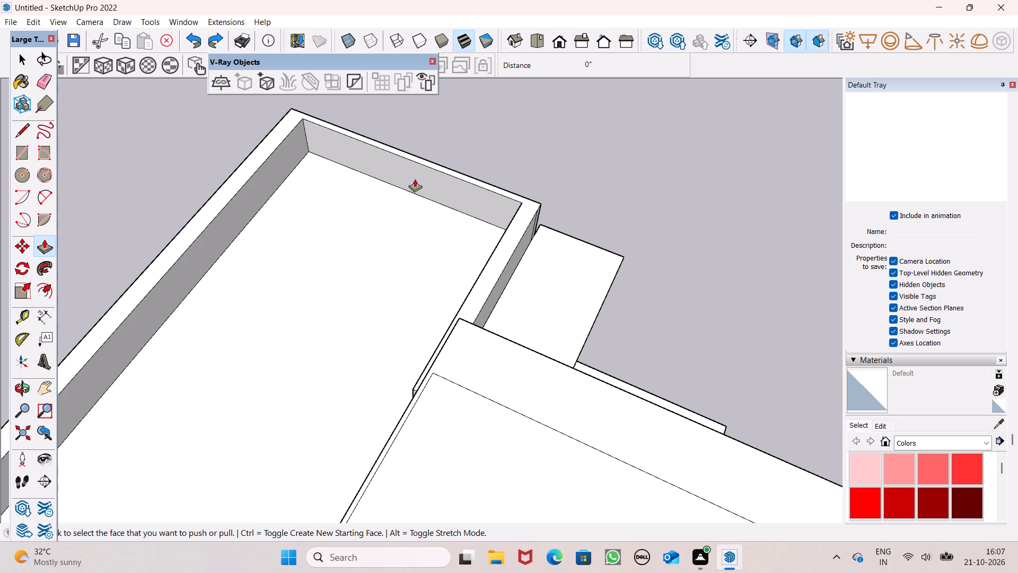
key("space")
Push the inner face of the rear parapet's long back wall outward about 8 3/4" to thin it.
scroll(583, 162, "down", 9)
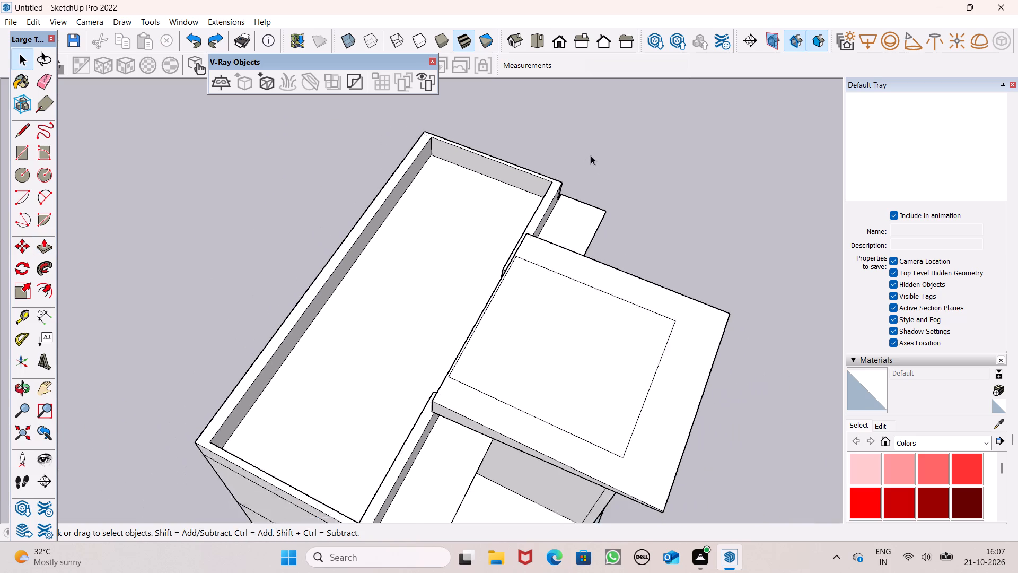
scroll(591, 155, "down", 2)
middle_click_drag(591, 184, 523, 240)
middle_click_drag(519, 243, 464, 254)
scroll(609, 149, "down", 6)
middle_click_drag(572, 216, 547, 249)
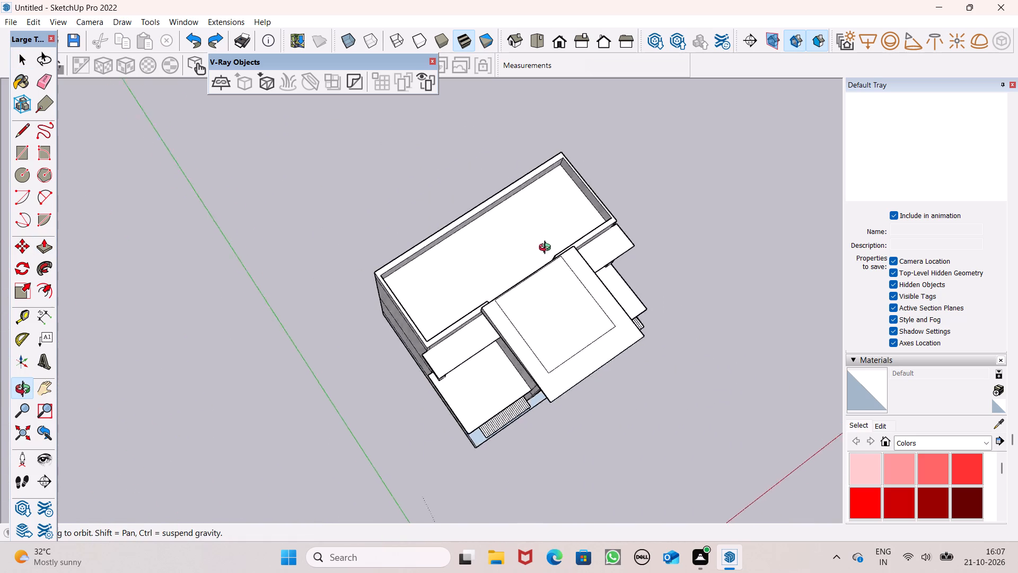
middle_click_drag(547, 249, 411, 283)
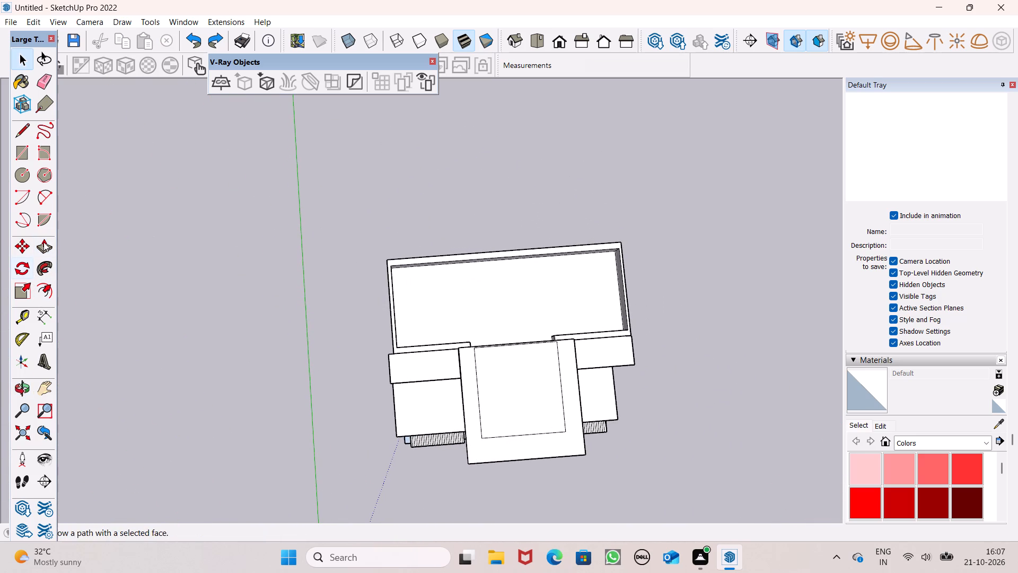
left_click(43, 241)
scroll(489, 232, "up", 6)
scroll(435, 311, "up", 1)
middle_click_drag(434, 311, 422, 231)
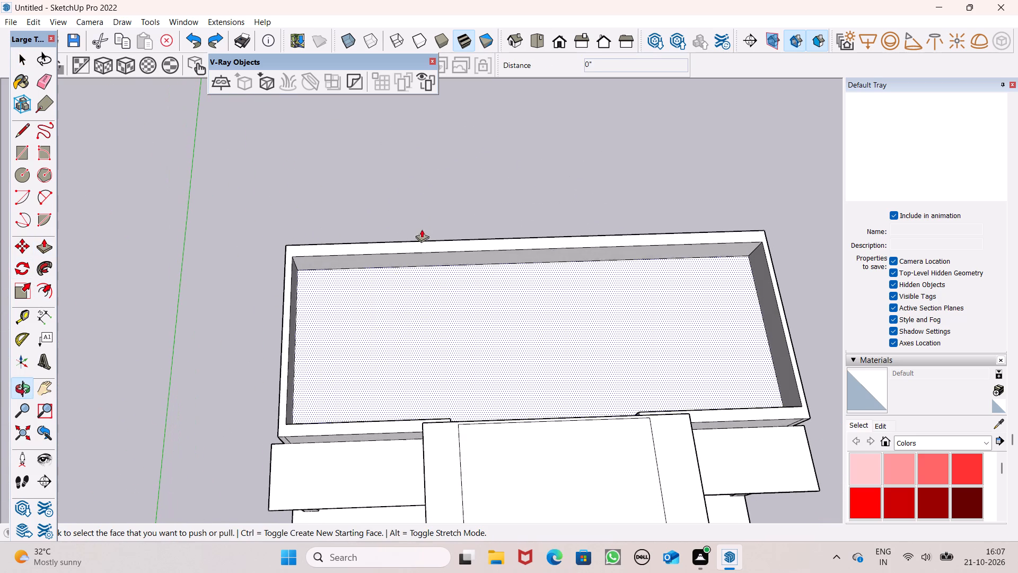
triple_click(420, 257)
left_click(422, 255)
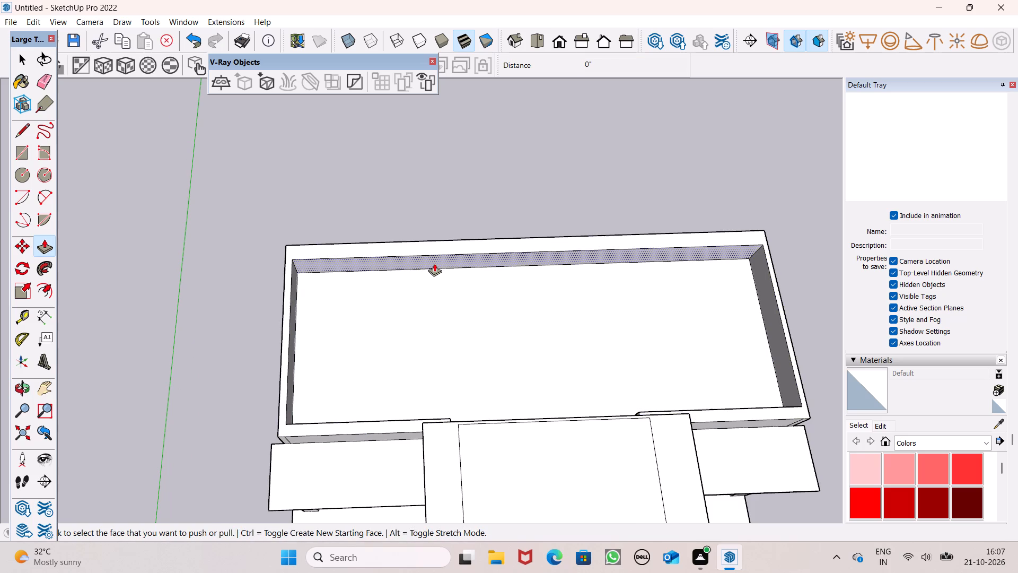
key("ctrl+z")
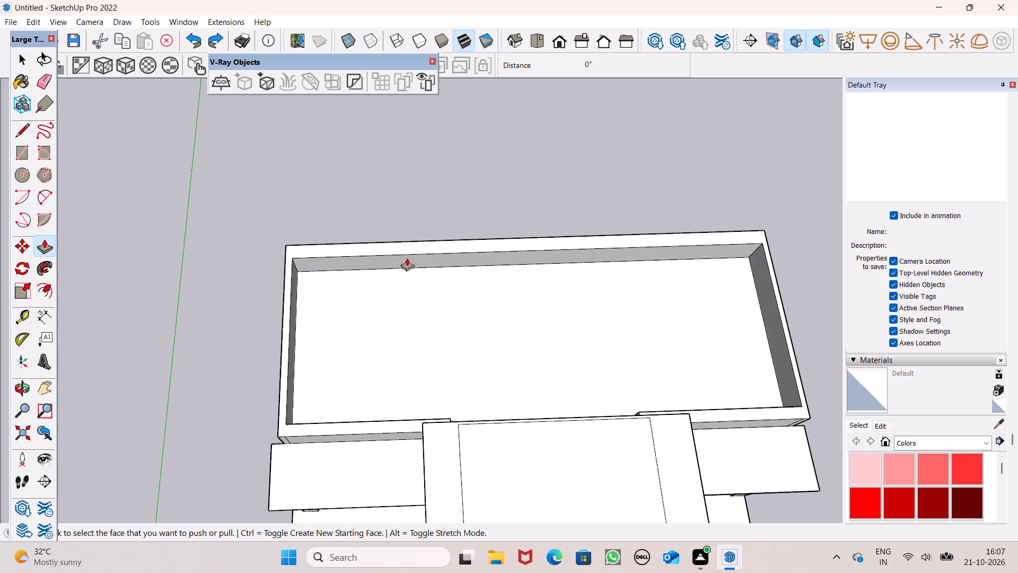
left_click_drag(409, 256, 409, 251)
scroll(527, 195, "down", 4)
scroll(433, 264, "up", 6)
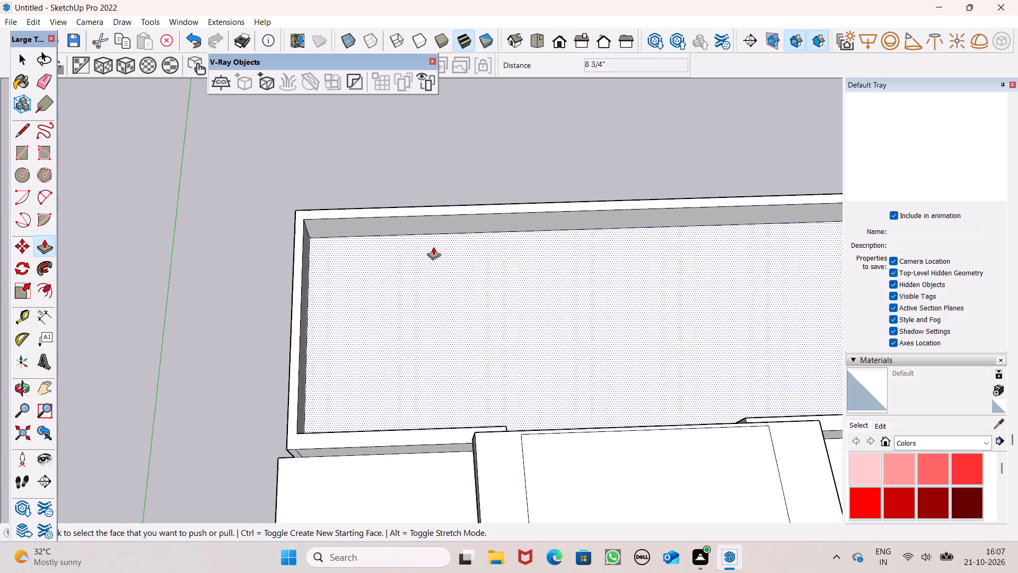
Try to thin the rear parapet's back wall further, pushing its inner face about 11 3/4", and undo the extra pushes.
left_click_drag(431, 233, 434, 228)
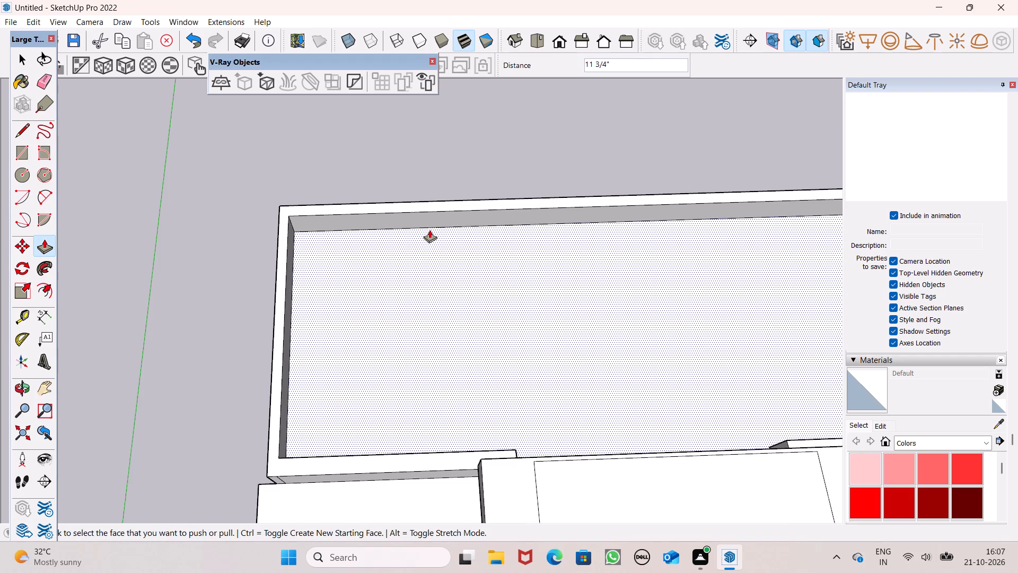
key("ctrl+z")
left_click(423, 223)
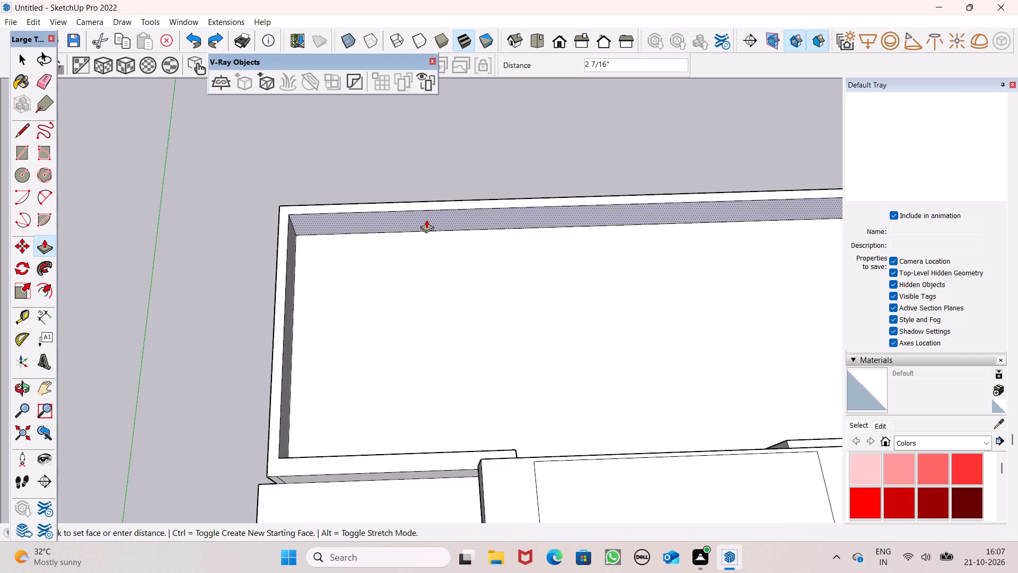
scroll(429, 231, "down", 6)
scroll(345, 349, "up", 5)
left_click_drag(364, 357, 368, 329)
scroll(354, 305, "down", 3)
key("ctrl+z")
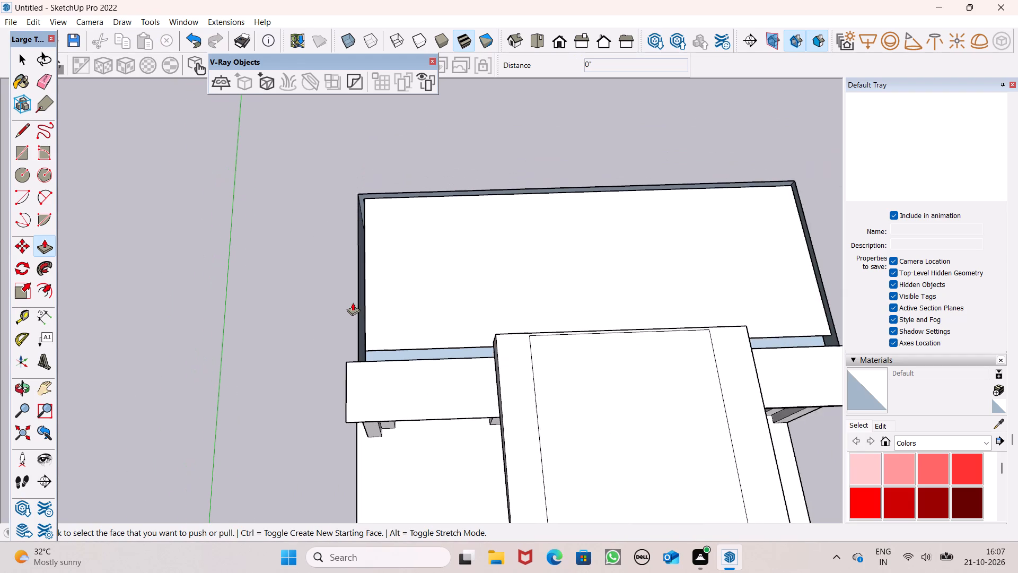
Push/Pull the top face of the rear roof's parapet up 1'.
scroll(357, 310, "down", 5, "ctrl")
middle_click_drag(402, 331, 398, 255)
scroll(399, 290, "up", 3)
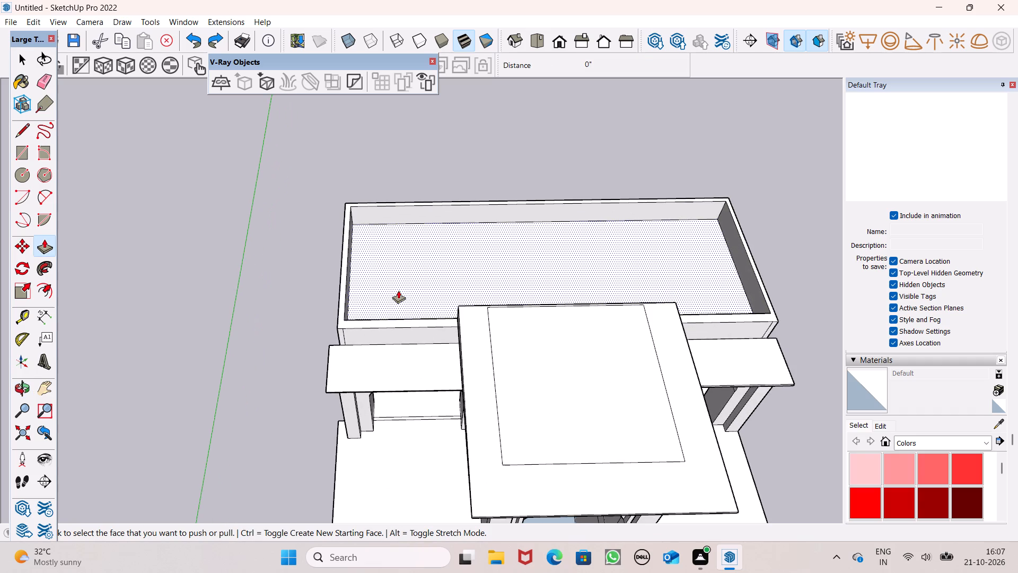
scroll(398, 286, "down", 3)
scroll(357, 336, "up", 7)
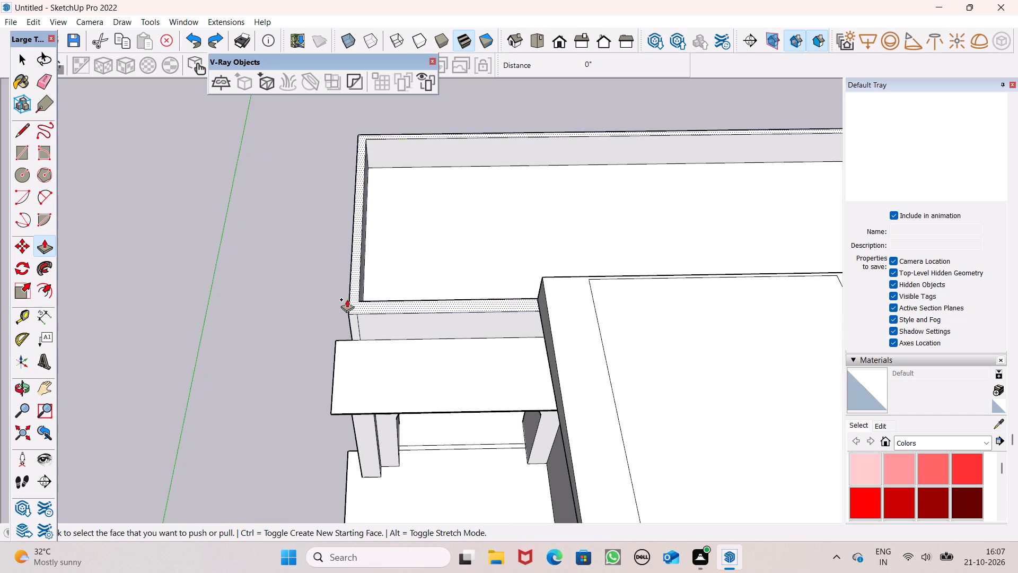
left_click_drag(352, 301, 349, 276)
type("1'")
key("Return")
scroll(318, 267, "down", 6)
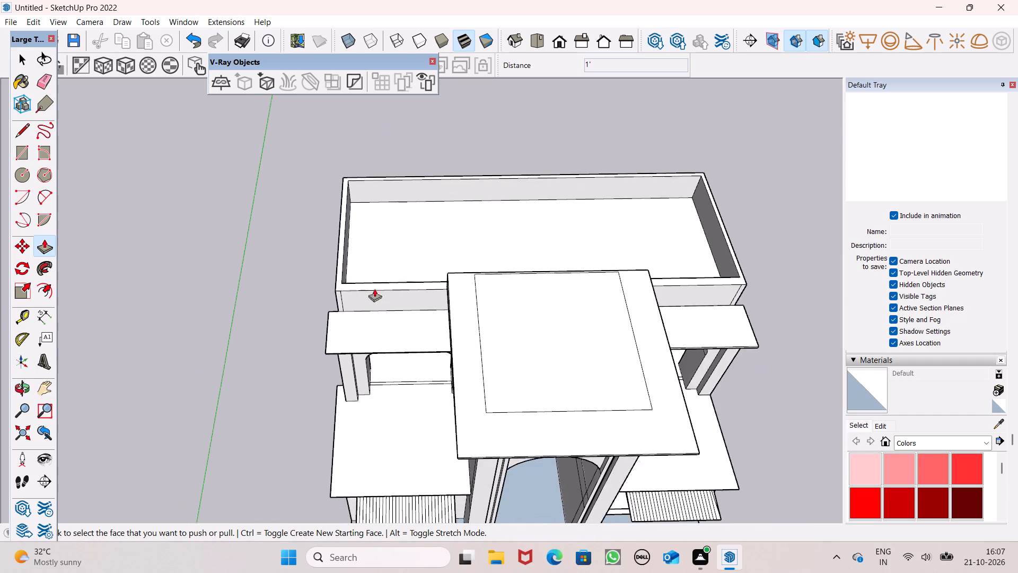
middle_click_drag(389, 288, 395, 244)
key("space")
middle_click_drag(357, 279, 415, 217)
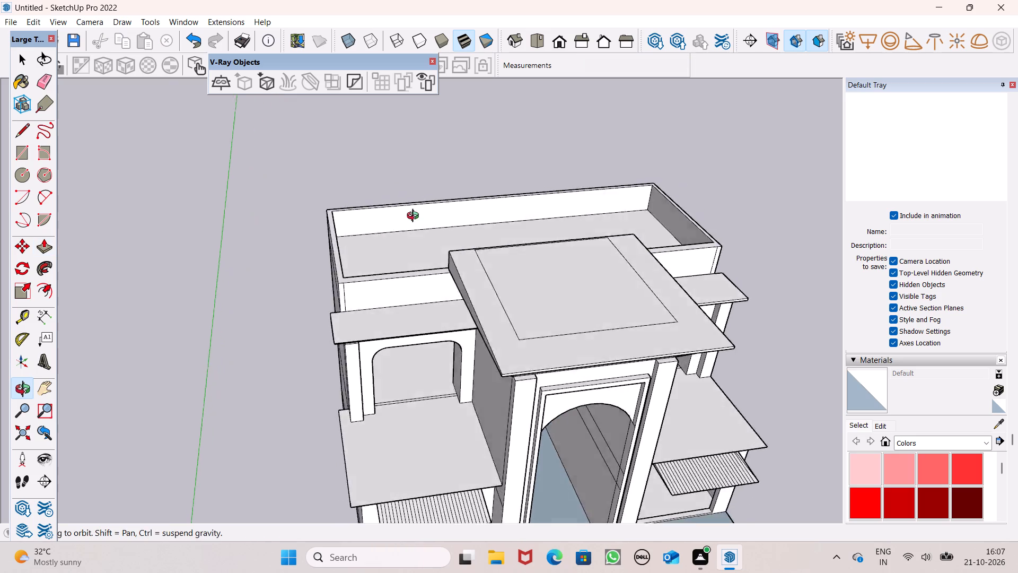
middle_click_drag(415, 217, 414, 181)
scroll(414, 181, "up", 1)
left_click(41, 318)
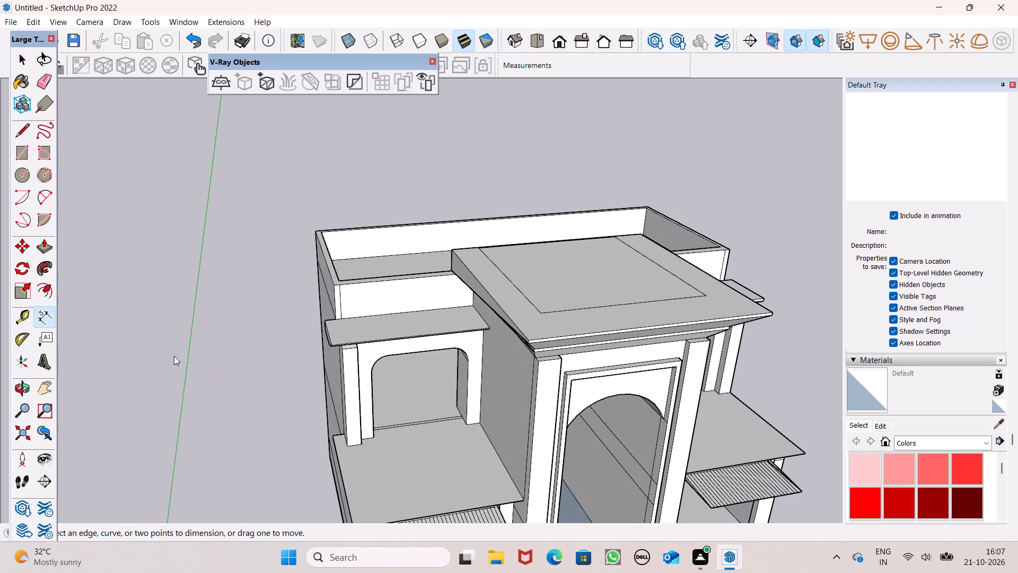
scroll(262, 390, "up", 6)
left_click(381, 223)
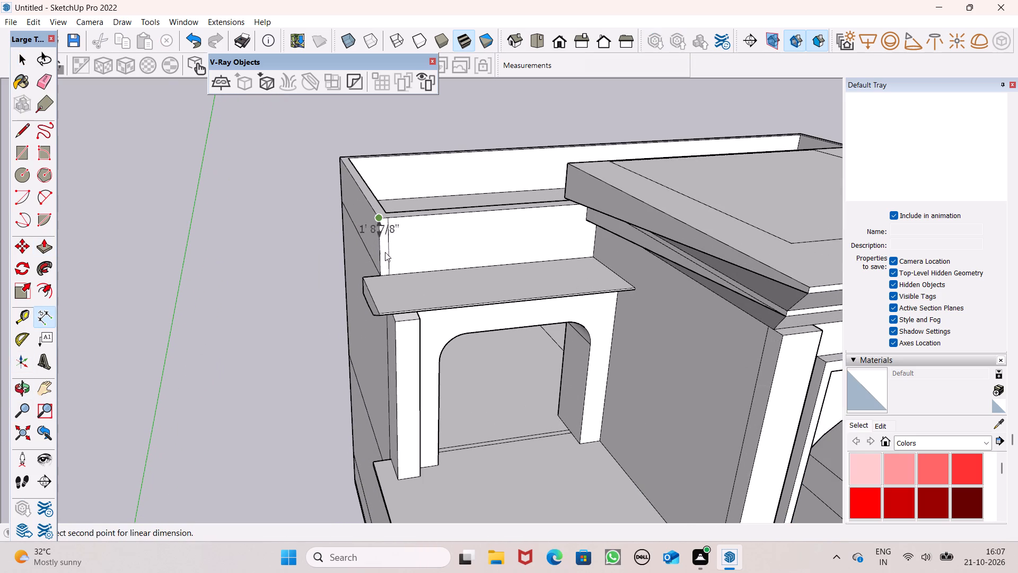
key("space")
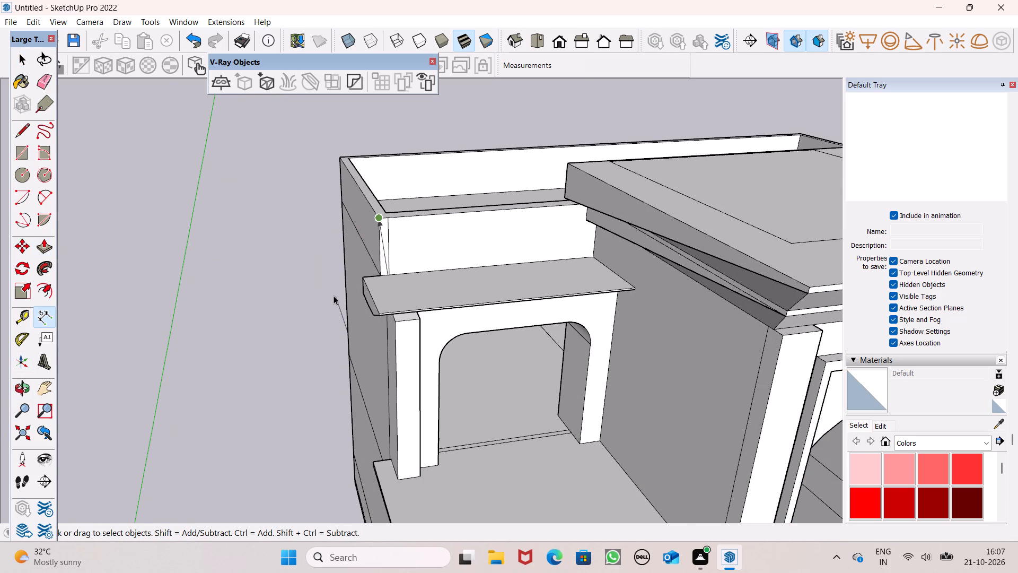
Erase the stray vertical edges at the left and right ends of the parapet's front face above the upper awnings.
scroll(353, 294, "down", 2)
middle_click_drag(367, 298, 287, 342)
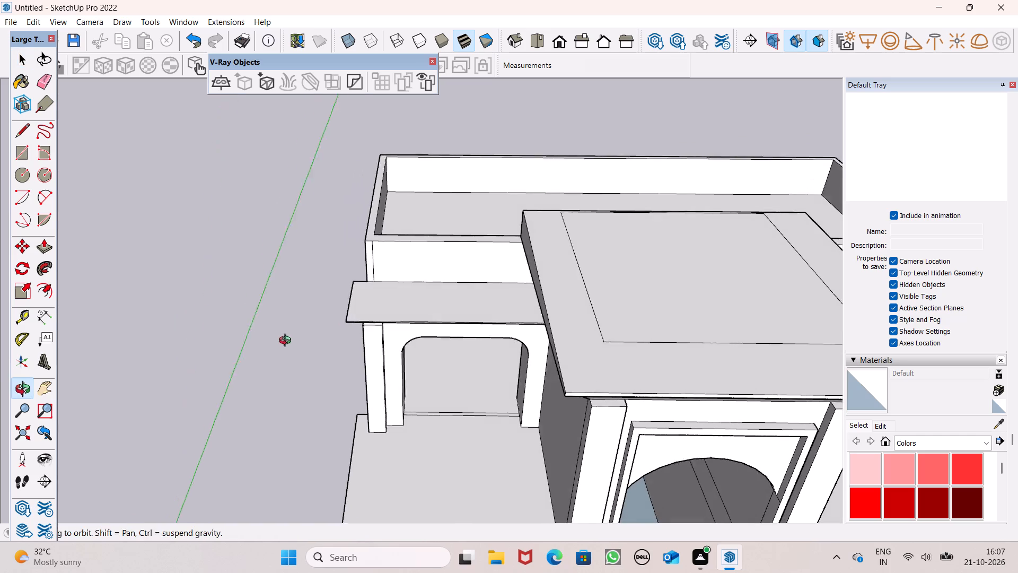
middle_click_drag(287, 342, 285, 335)
left_click(41, 78)
scroll(389, 238, "up", 1)
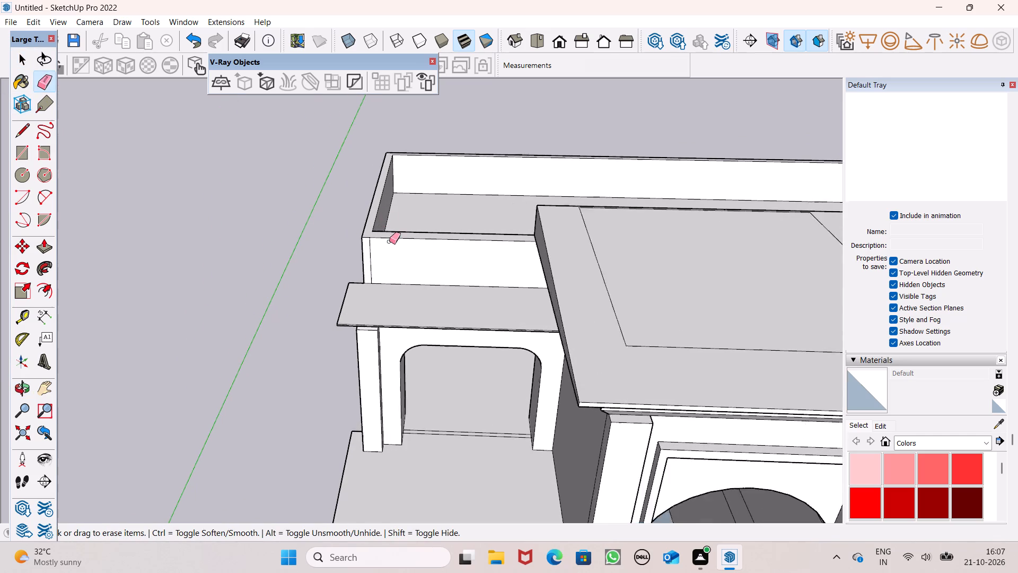
scroll(389, 241, "up", 3)
double_click(366, 265)
scroll(284, 237, "down", 7)
scroll(267, 239, "up", 1)
scroll(251, 222, "down", 4)
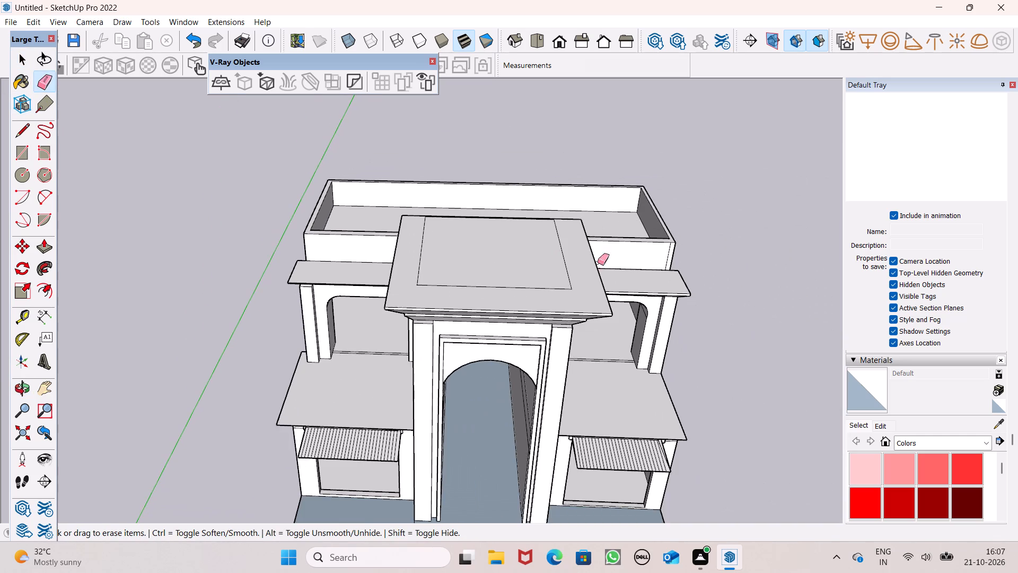
scroll(728, 270, "up", 5)
scroll(656, 257, "up", 5)
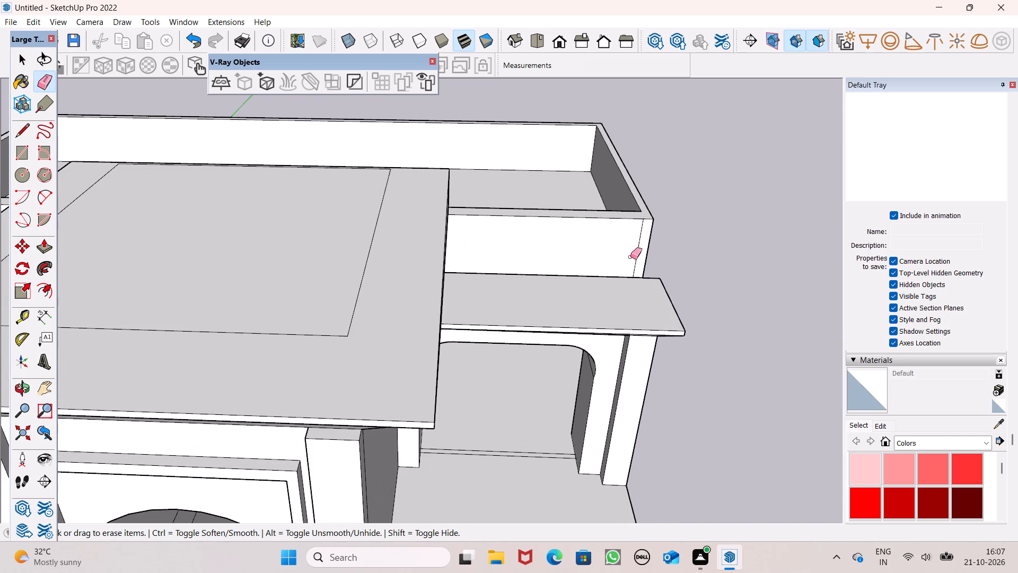
left_click(636, 256)
scroll(724, 238, "down", 5)
key("space")
scroll(647, 236, "down", 4)
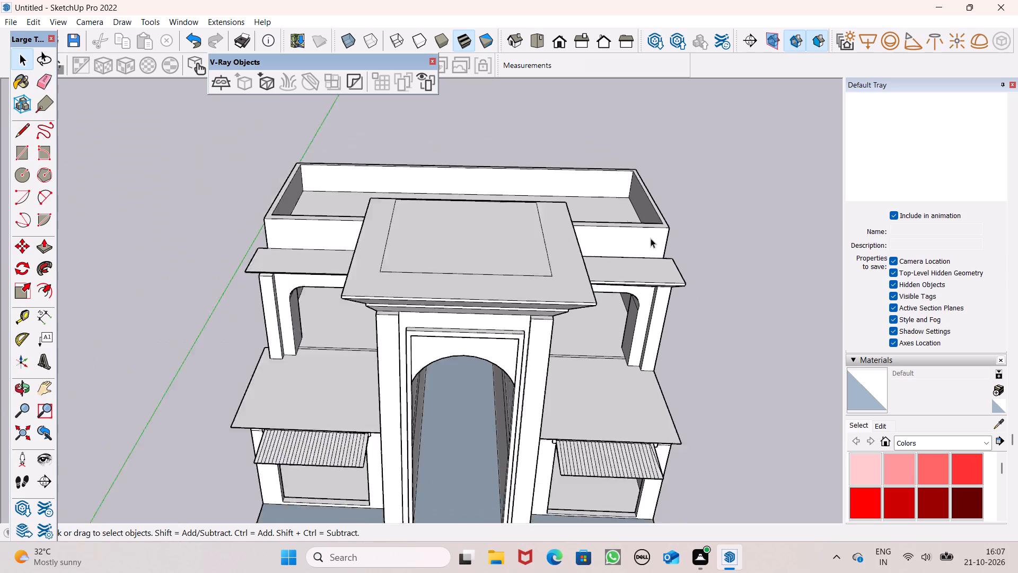
Draw a line across the parapet's top near its front-left corner, about 1' 4 9/16", and continue it 5' down the front face to the awning.
scroll(651, 238, "down", 6)
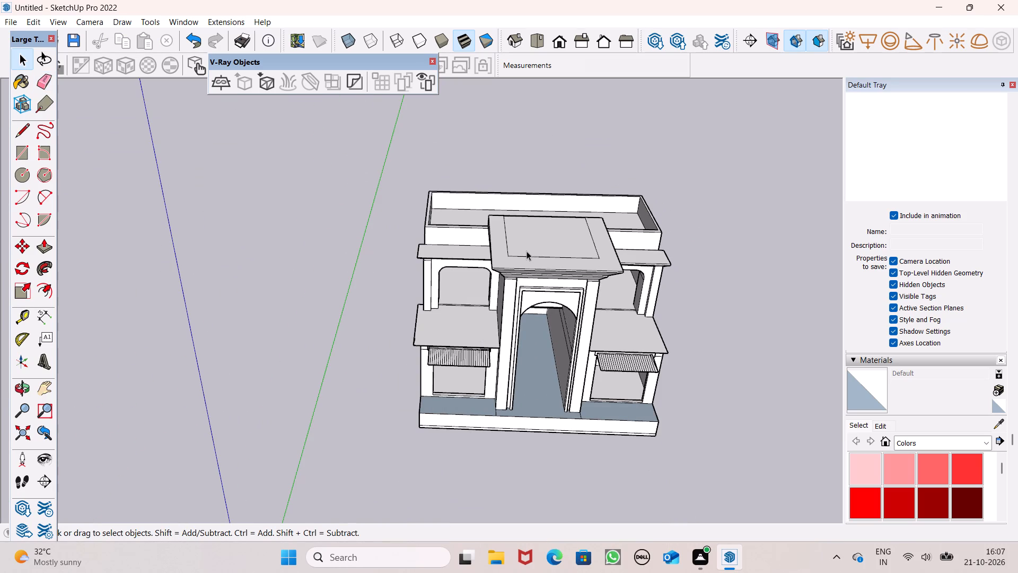
scroll(526, 251, "down", 2)
middle_click_drag(524, 289, 526, 314)
scroll(486, 238, "up", 8)
middle_click_drag(485, 231, 562, 207)
scroll(501, 223, "up", 6)
scroll(453, 210, "down", 2)
middle_click_drag(449, 238, 437, 301)
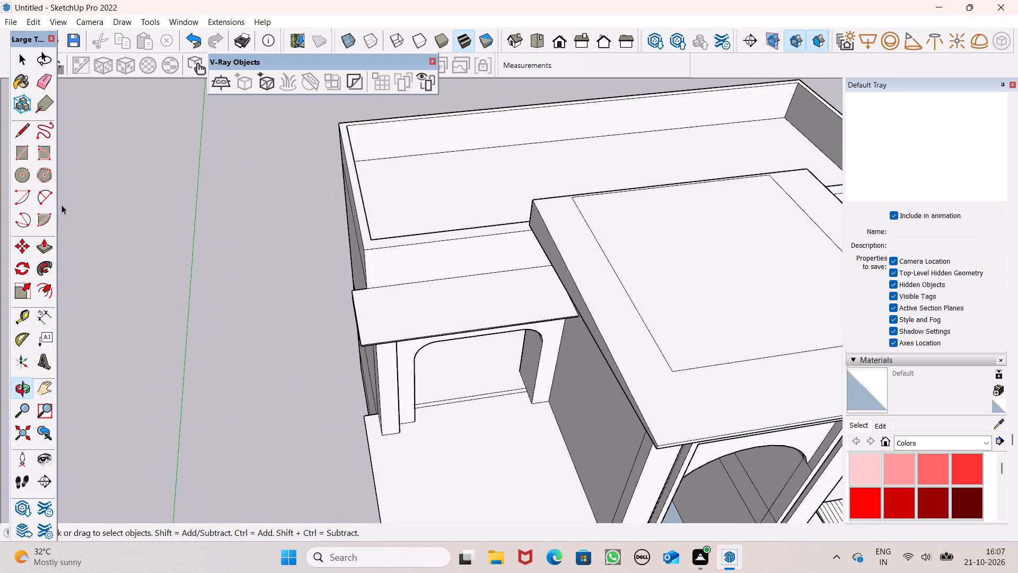
left_click(24, 133)
middle_click_drag(460, 318, 447, 331)
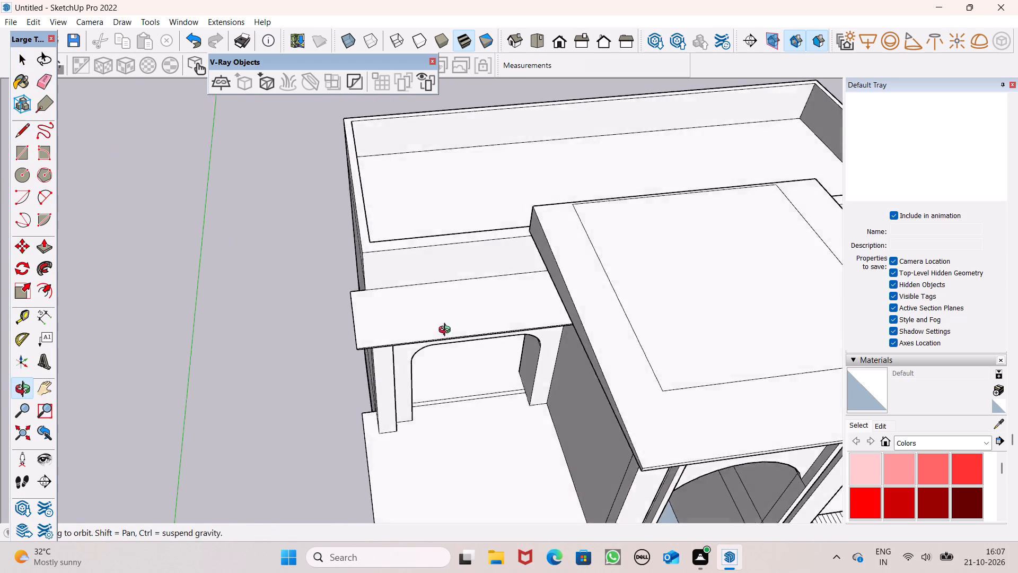
middle_click_drag(447, 331, 402, 336)
scroll(404, 337, "up", 8)
scroll(389, 296, "down", 3)
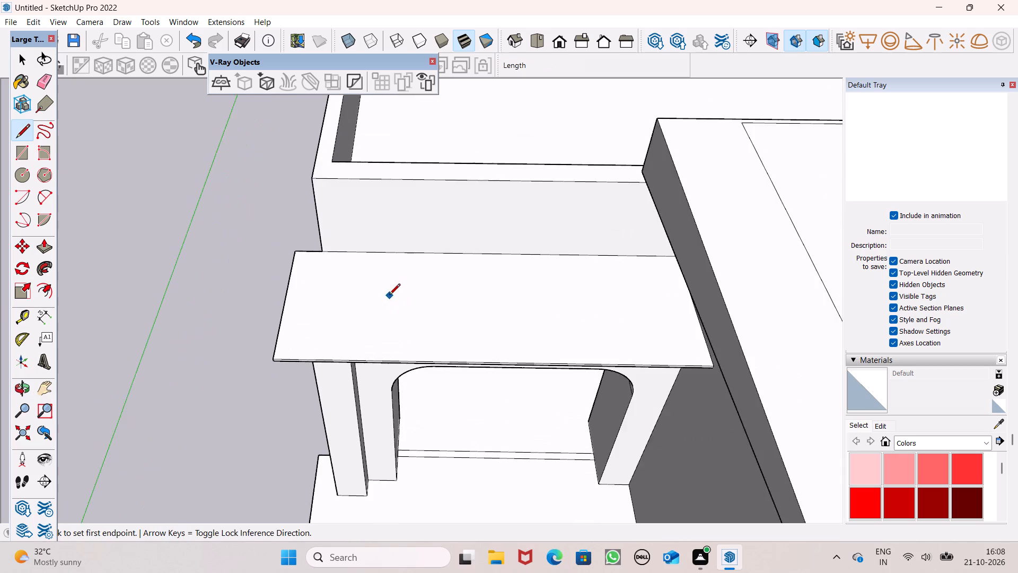
middle_click_drag(390, 304, 398, 349)
scroll(370, 242, "up", 3)
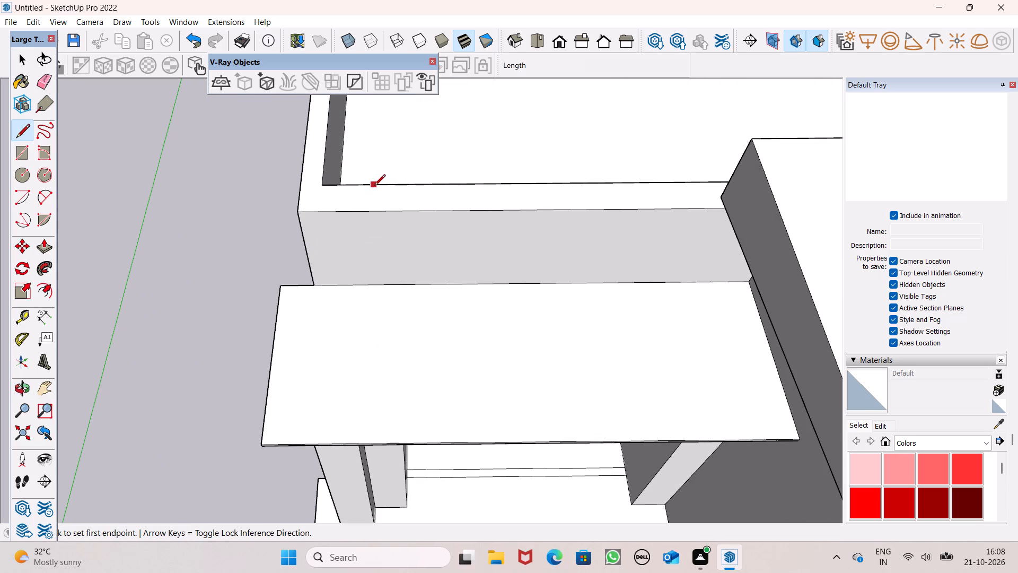
left_click(371, 185)
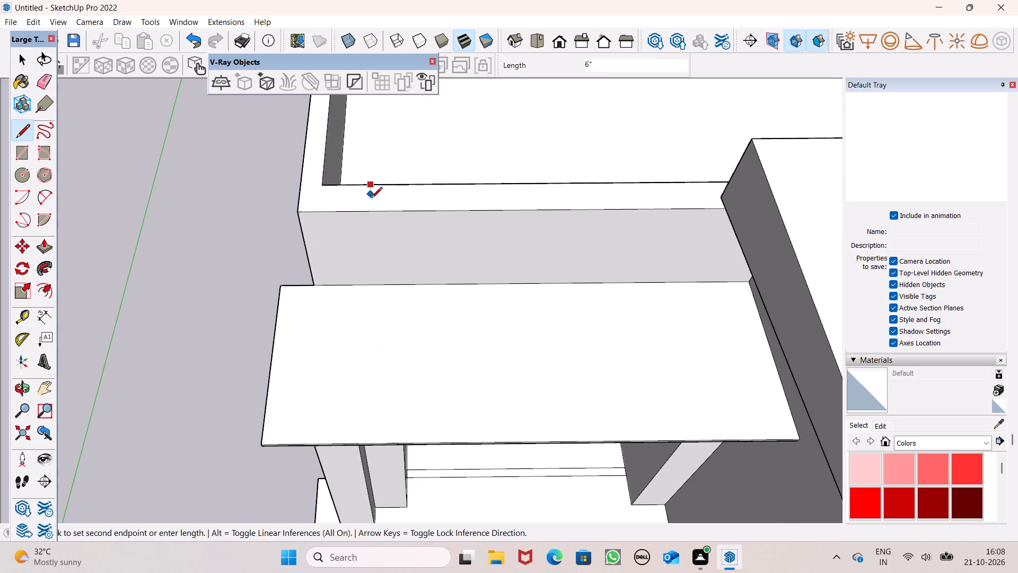
left_click(366, 210)
left_click(366, 214)
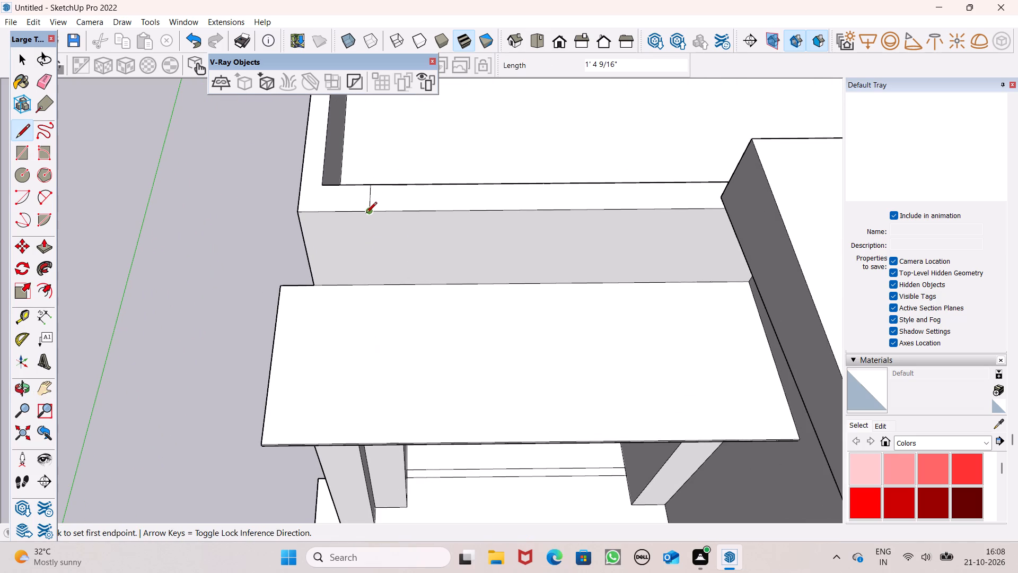
left_click(379, 282)
Draw a second line across the left front parapet's top, about 1' 4 9/16", closer to the central block, continuing 5' down to the awning.
left_click(470, 185)
left_click(473, 206)
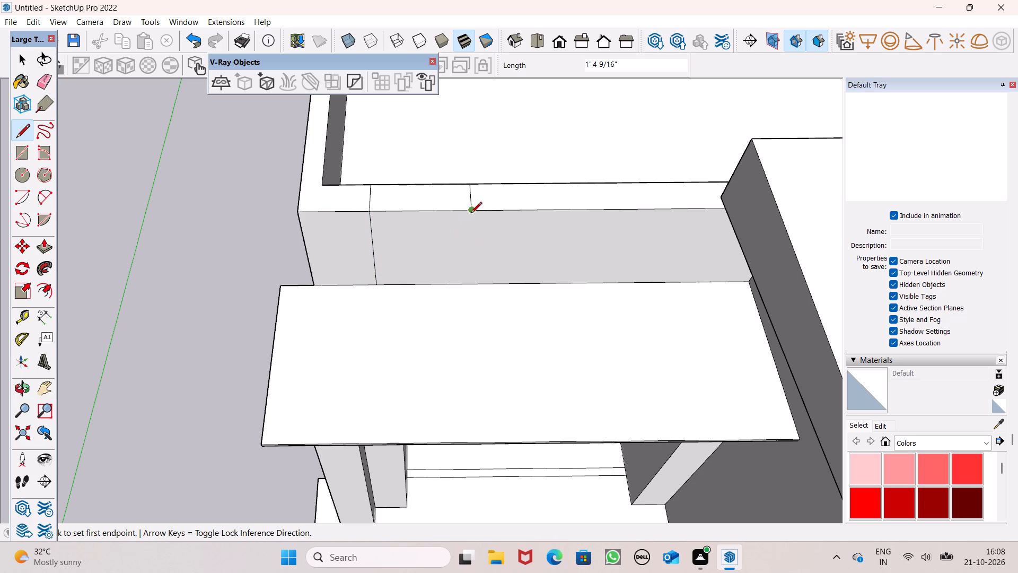
left_click(470, 212)
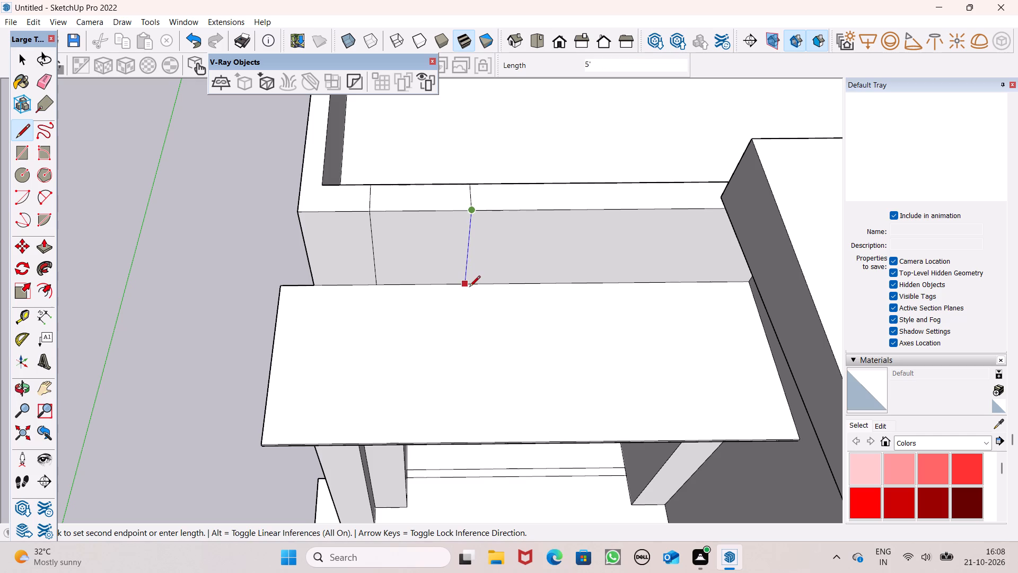
left_click(469, 288)
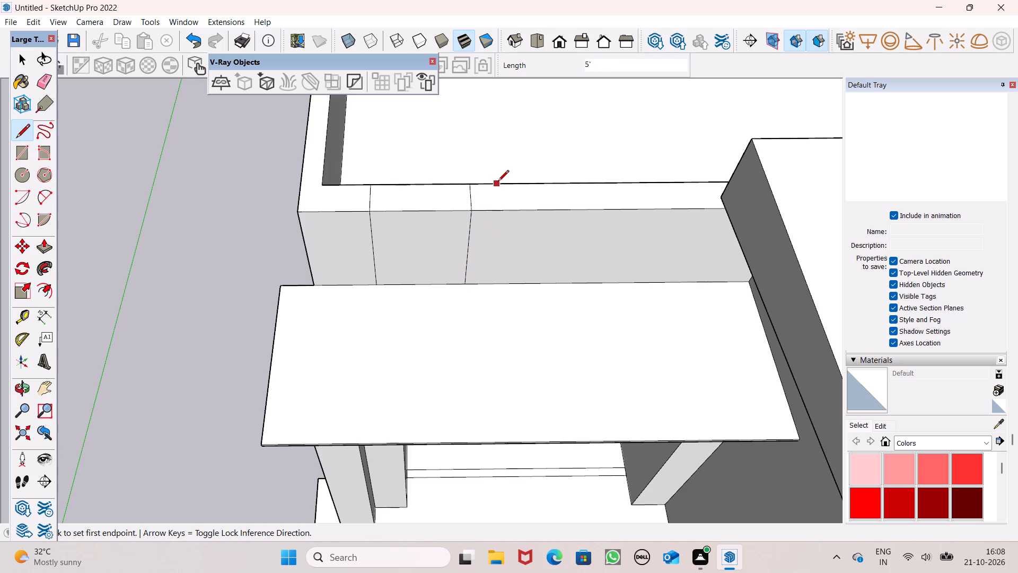
Draw a third line across the left front parapet's top, about 1' 4 9/16", just inward of the second, continuing 5' down to the awning.
left_click(500, 183)
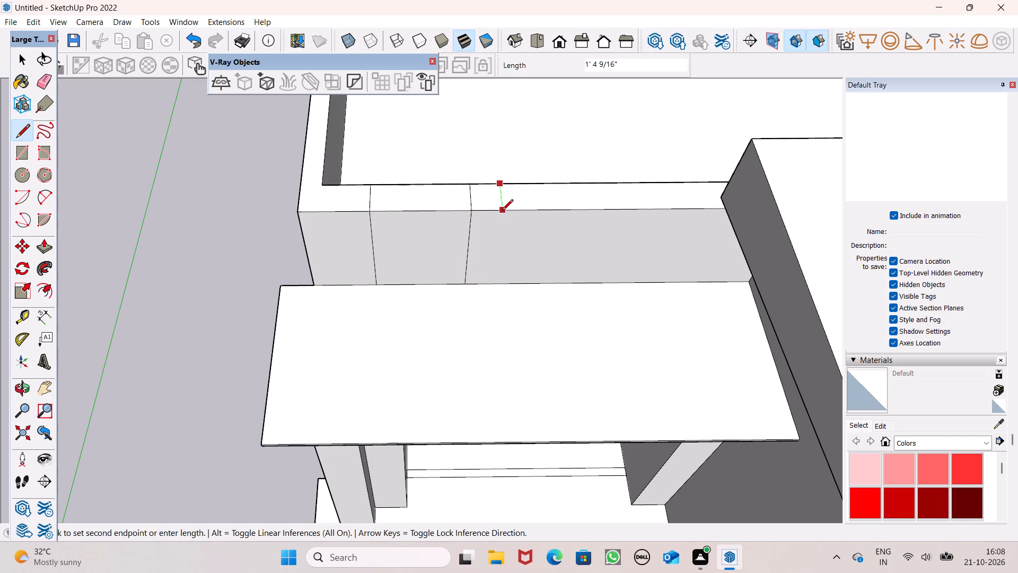
left_click(502, 211)
left_click(502, 211)
left_click(492, 284)
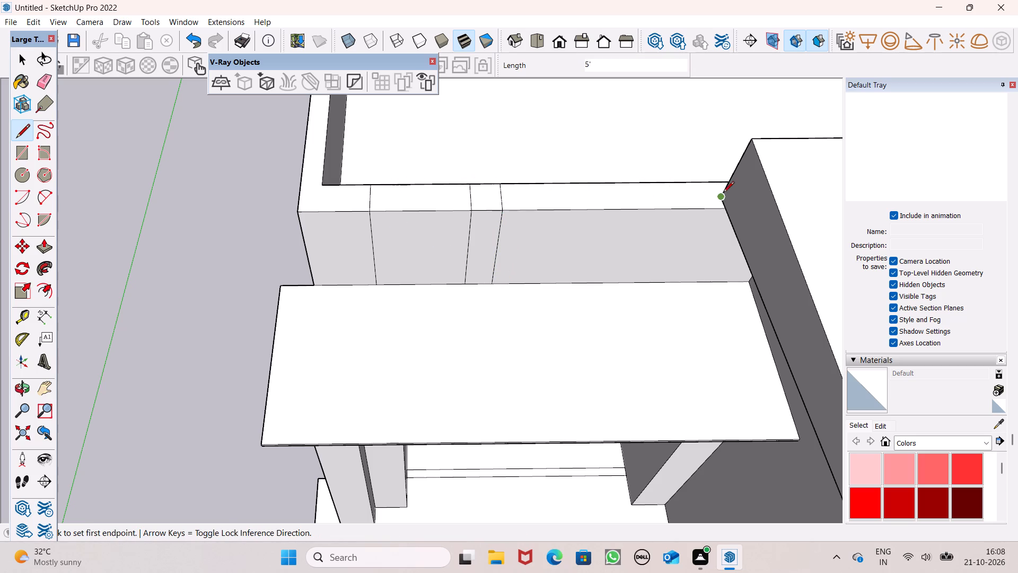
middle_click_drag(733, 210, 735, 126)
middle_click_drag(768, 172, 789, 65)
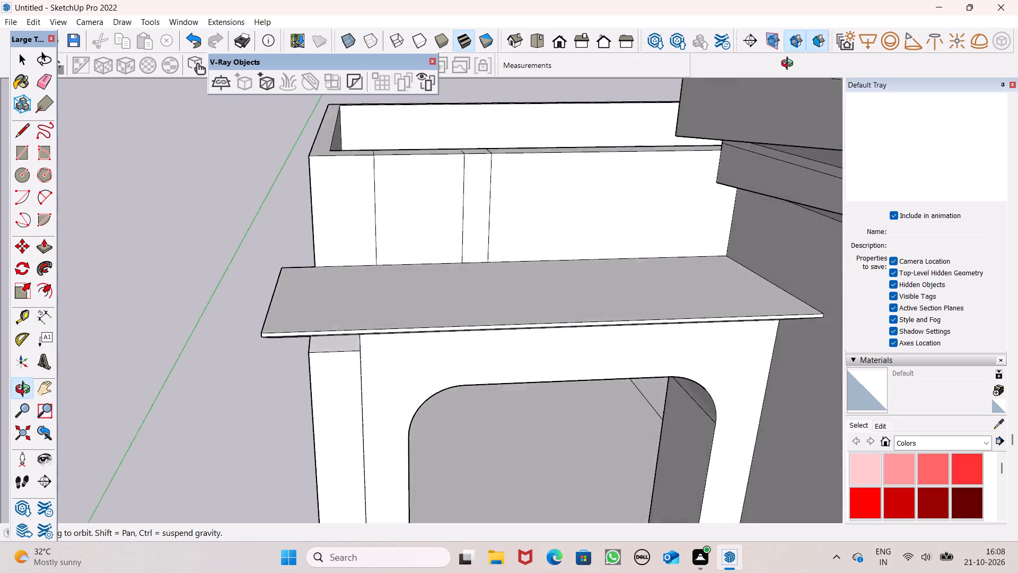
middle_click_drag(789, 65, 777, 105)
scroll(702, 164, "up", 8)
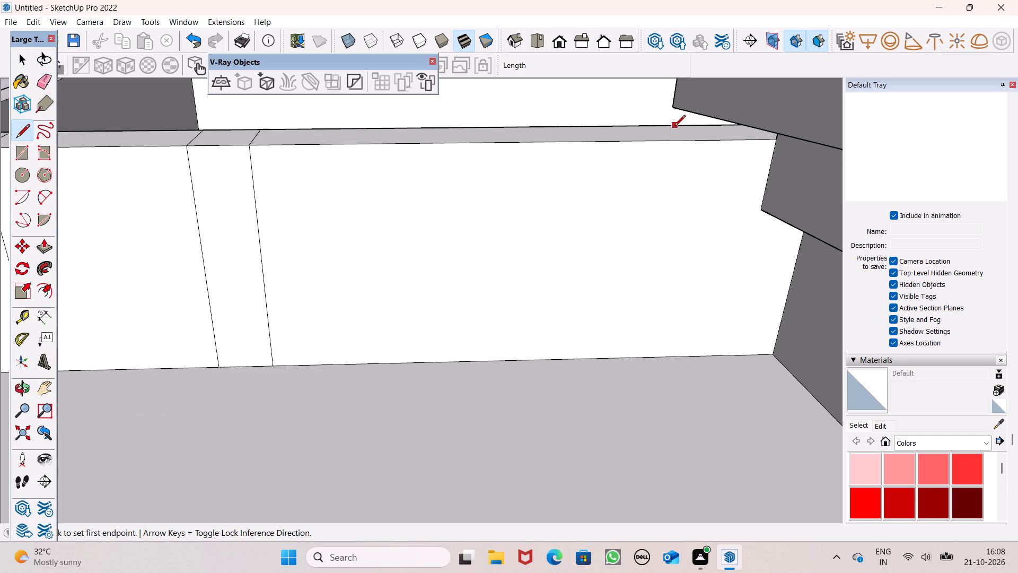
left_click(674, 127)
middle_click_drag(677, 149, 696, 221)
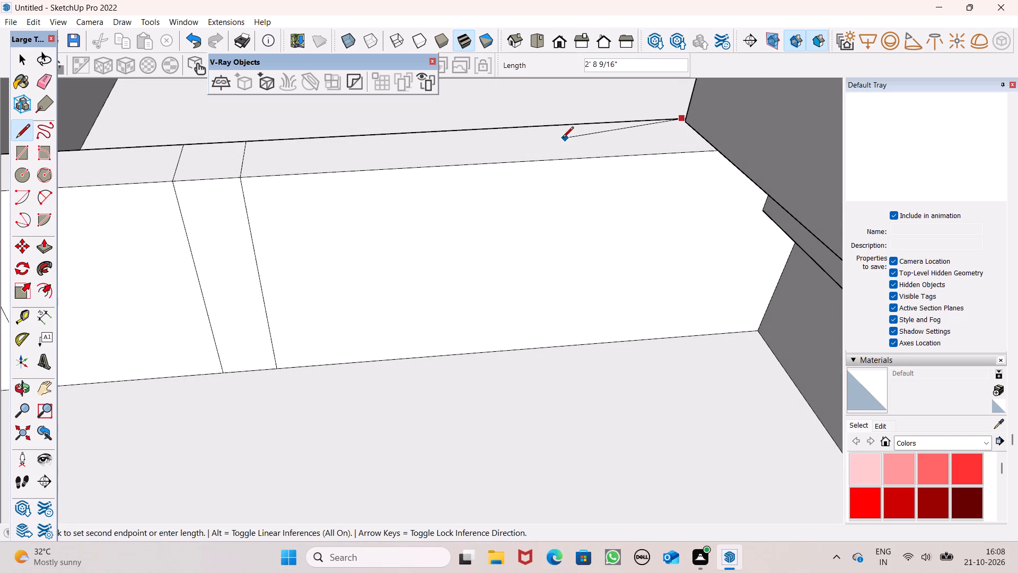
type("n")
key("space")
Draw a line across the left front parapet's top beside the central block, about 1' 4 9/16", continuing about 5' down the face to the awning.
scroll(558, 138, "down", 6)
middle_click_drag(549, 157, 664, 273)
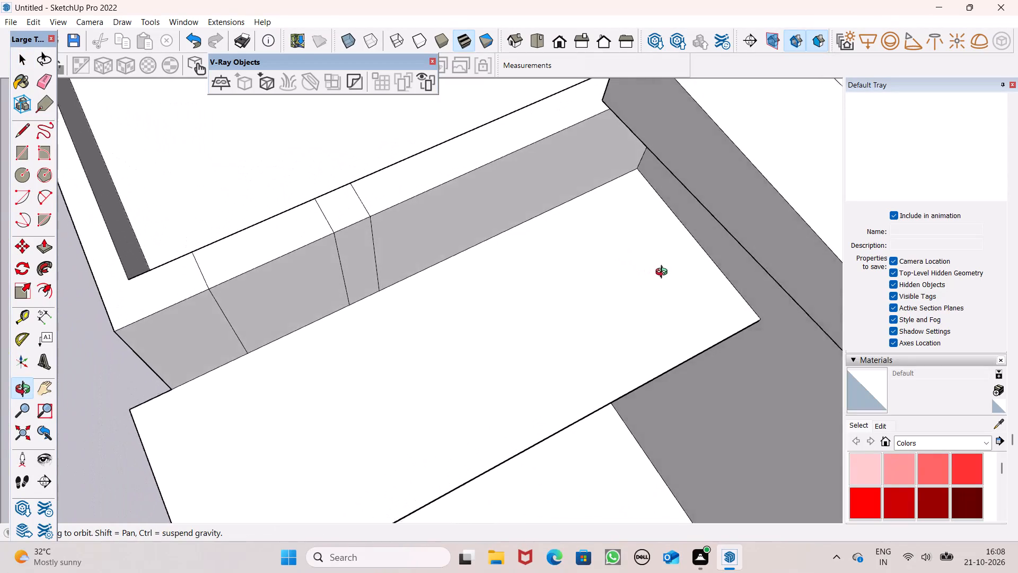
middle_click_drag(664, 273, 604, 291)
scroll(555, 260, "down", 2)
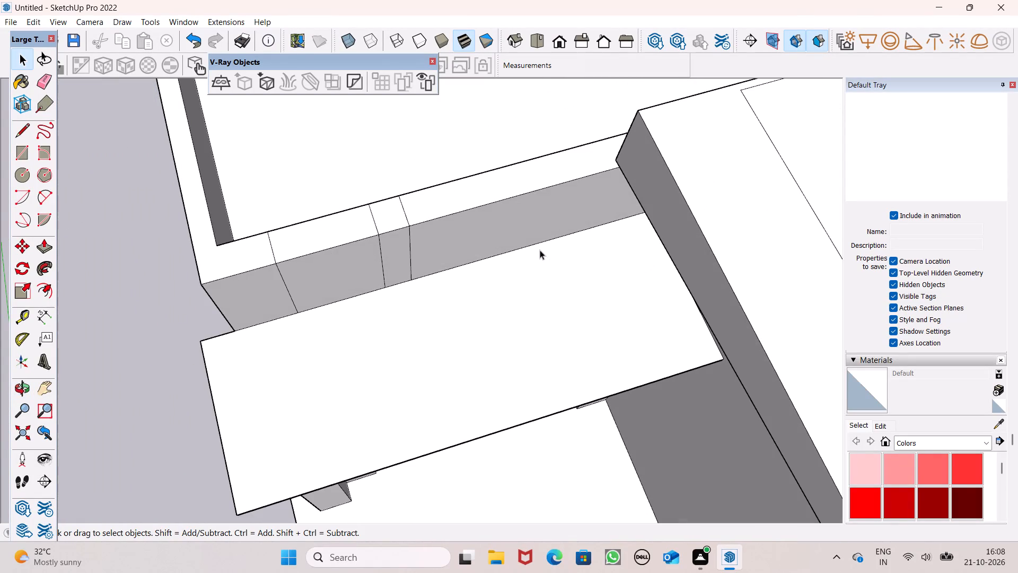
left_click(16, 133)
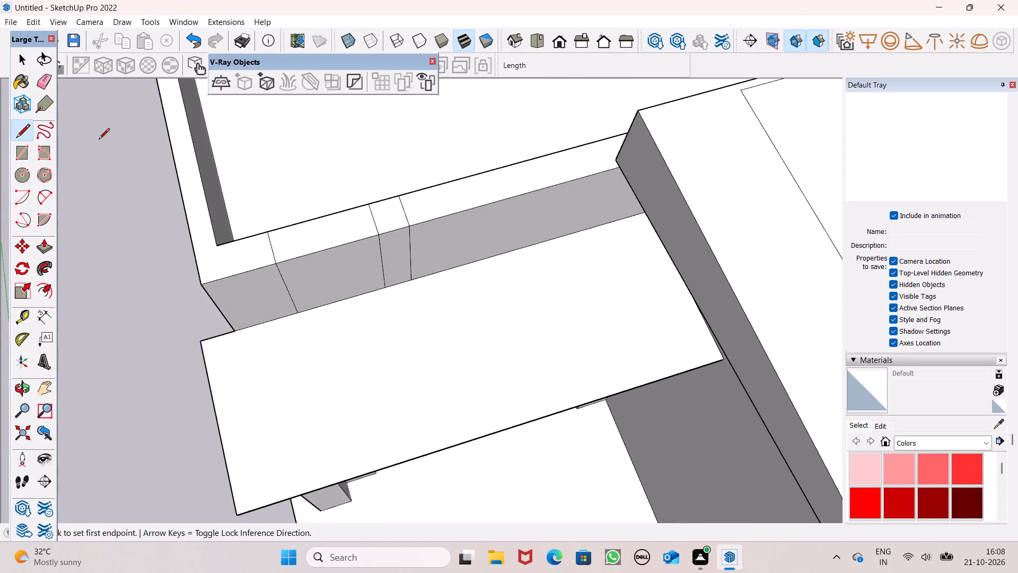
scroll(612, 172, "up", 5)
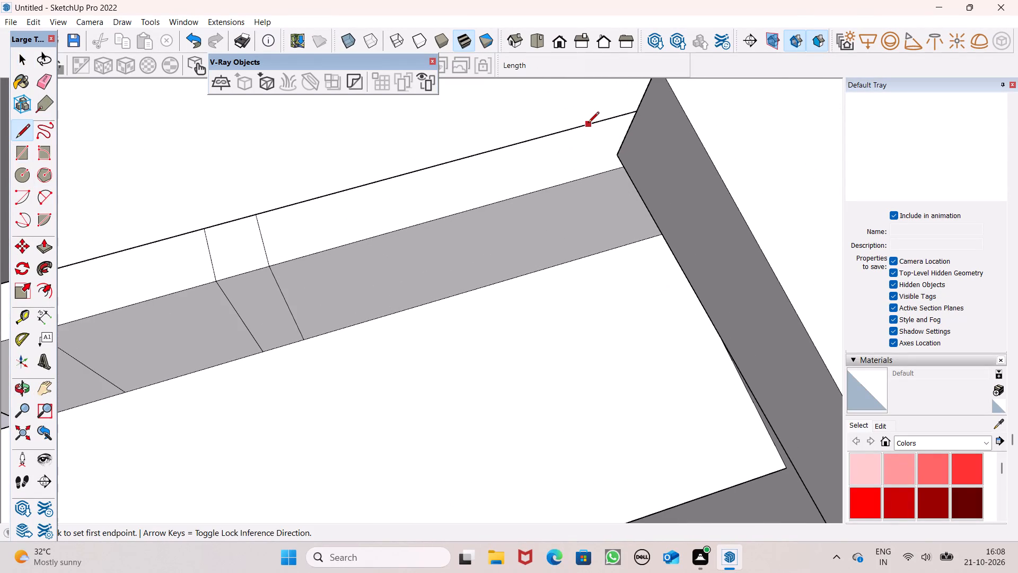
left_click(588, 124)
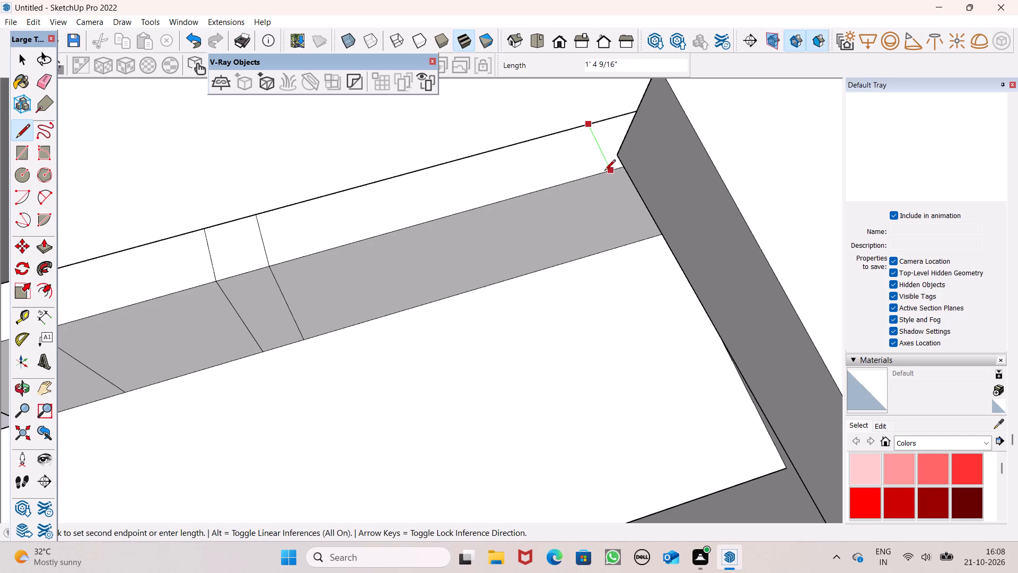
left_click(604, 171)
left_click(610, 172)
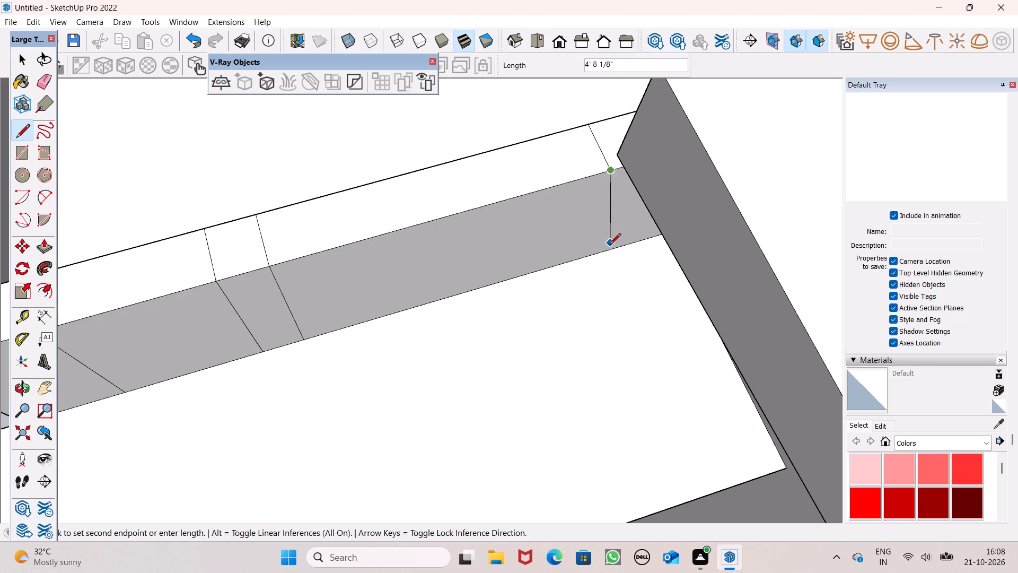
middle_click_drag(600, 256, 569, 138)
scroll(569, 138, "up", 1)
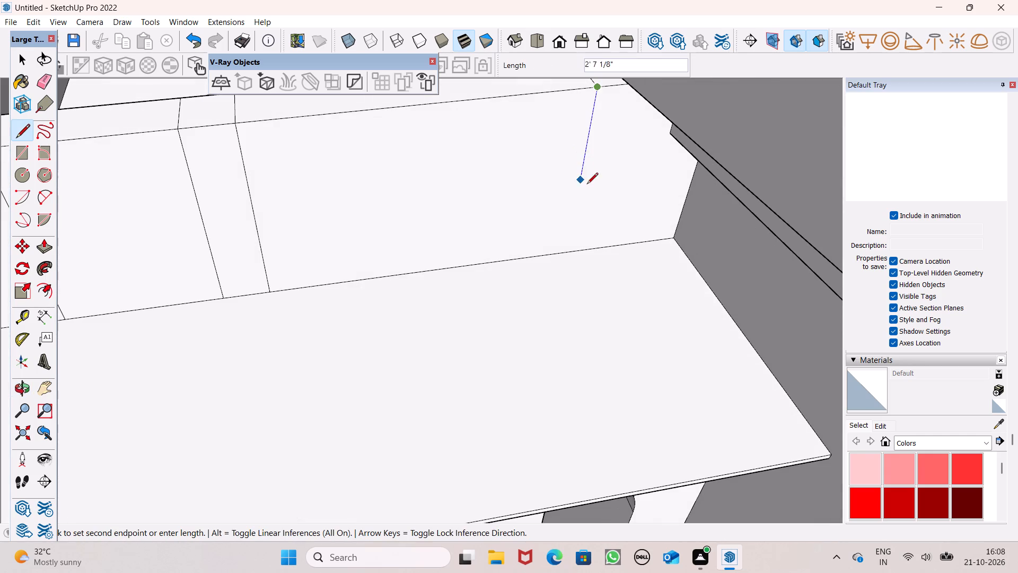
left_click(571, 253)
Draw a line across the right front parapet's top near its outer corner, about 1' 4 9/16", continuing 5' down the front face to the awning.
scroll(525, 188, "down", 11)
middle_click_drag(542, 206, 441, 113)
scroll(434, 146, "down", 5)
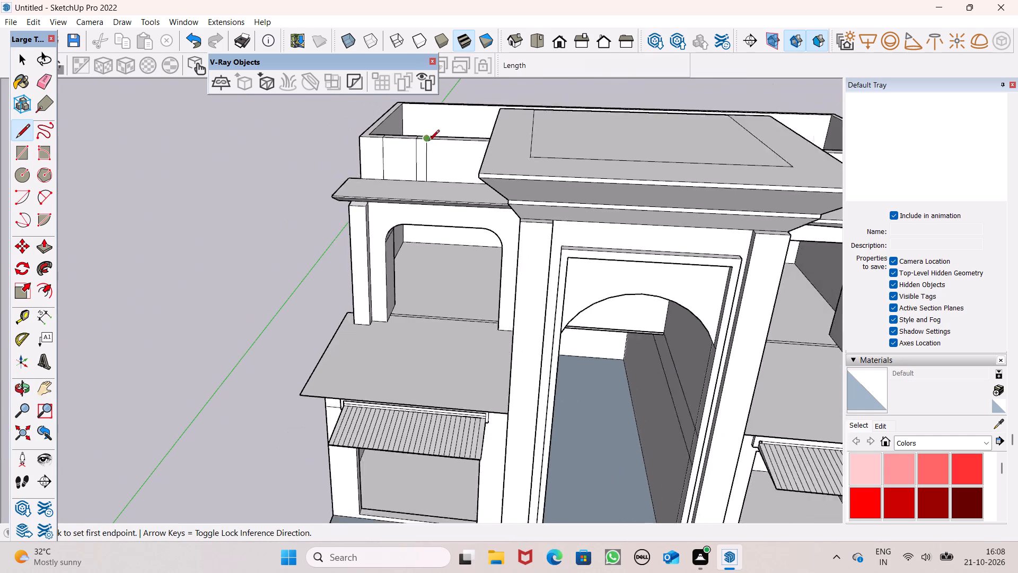
scroll(428, 142, "down", 7)
scroll(777, 180, "up", 4)
scroll(700, 152, "down", 4)
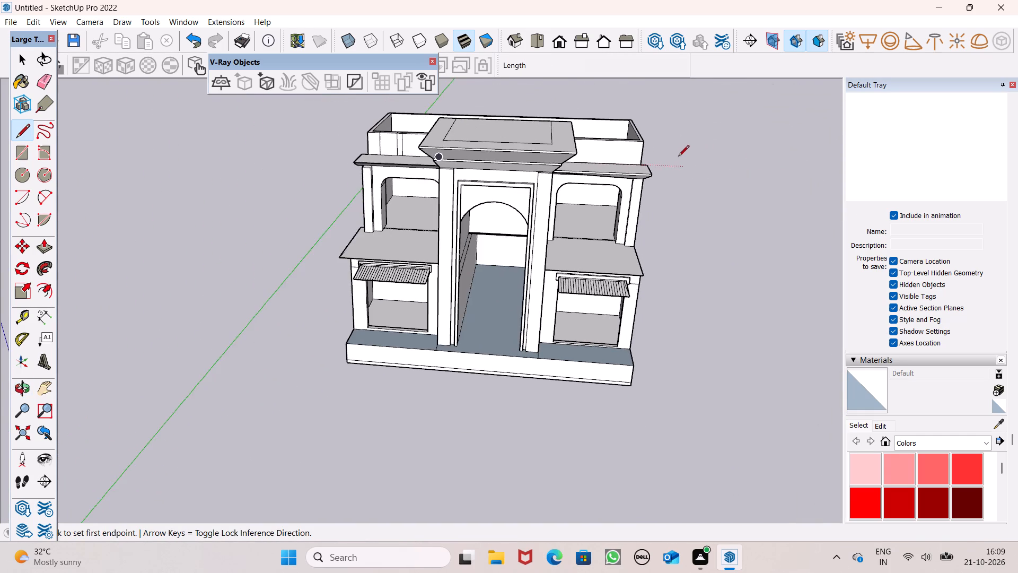
scroll(670, 159, "up", 6)
scroll(629, 173, "up", 7)
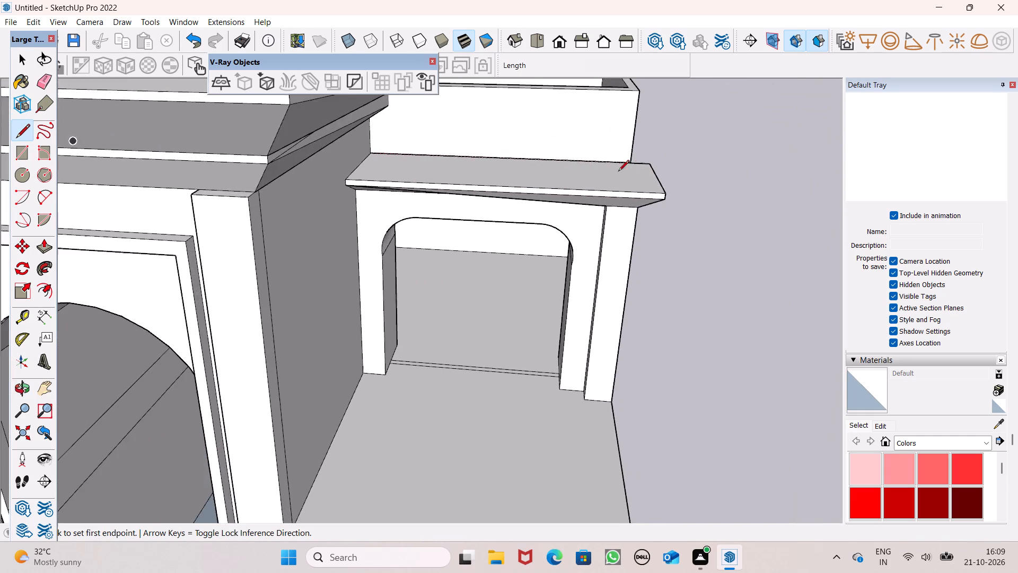
middle_click_drag(618, 176, 617, 234)
scroll(603, 198, "down", 5)
scroll(605, 152, "up", 7)
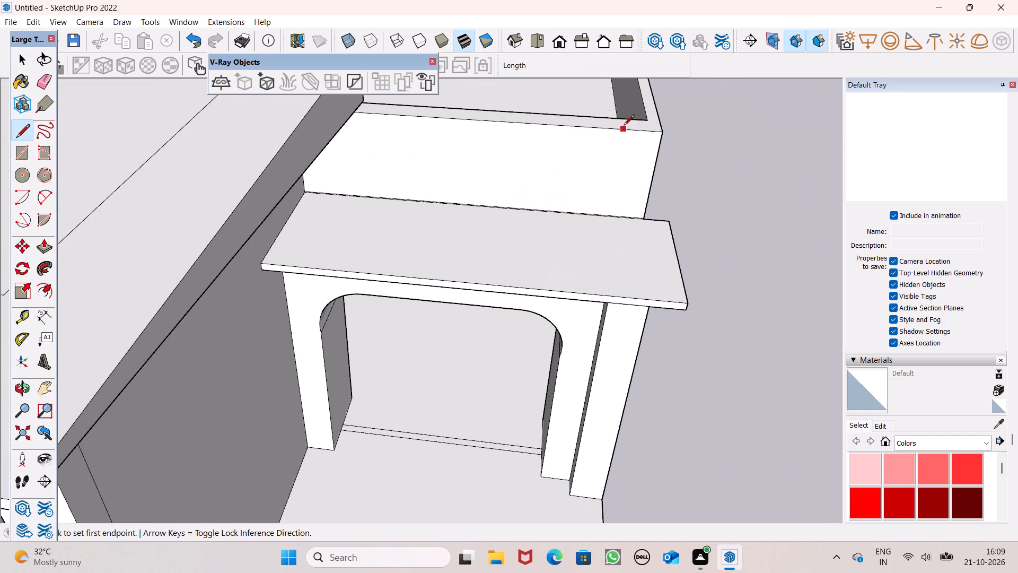
scroll(624, 126, "up", 6)
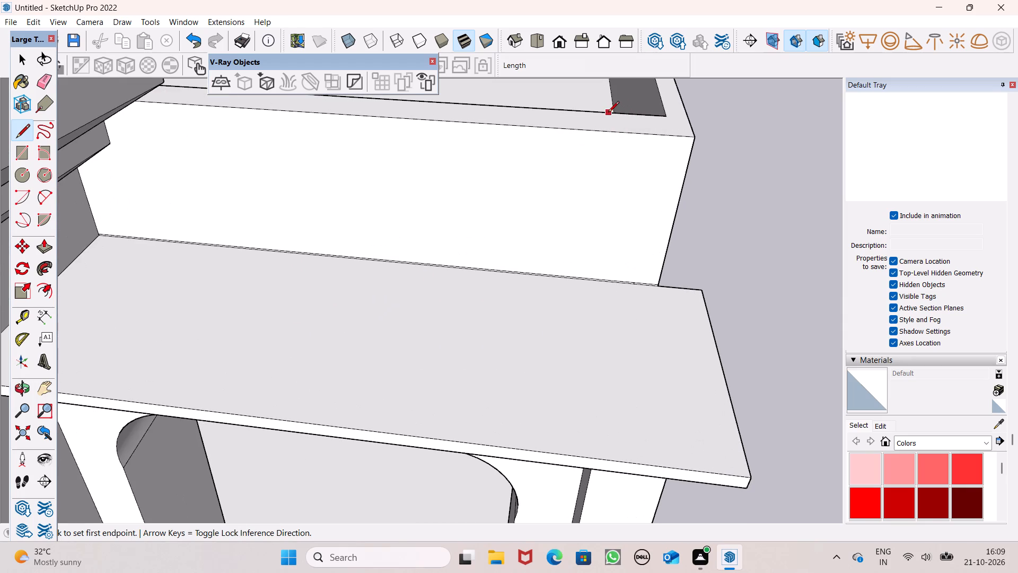
left_click(608, 113)
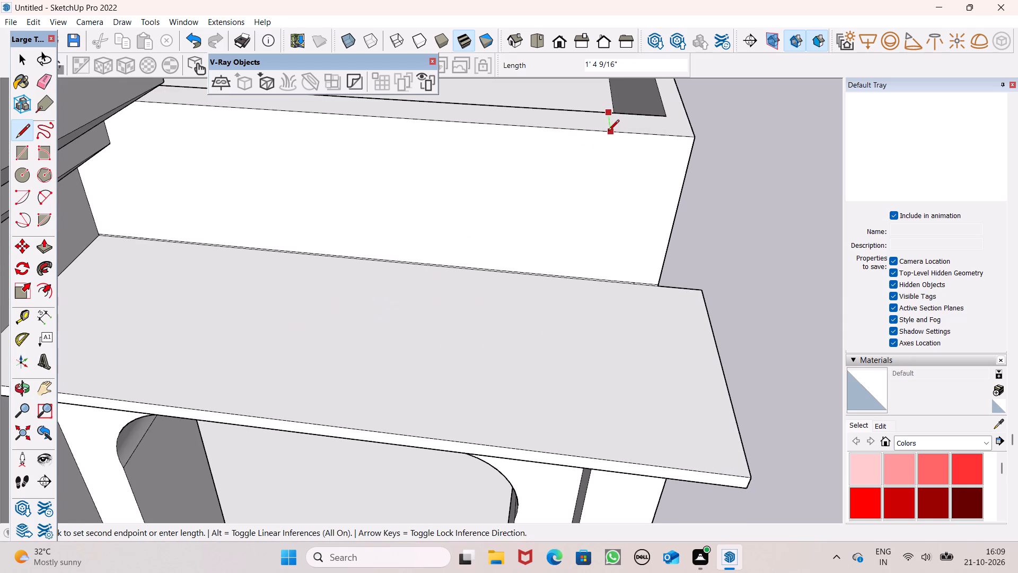
left_click(608, 132)
left_click(609, 134)
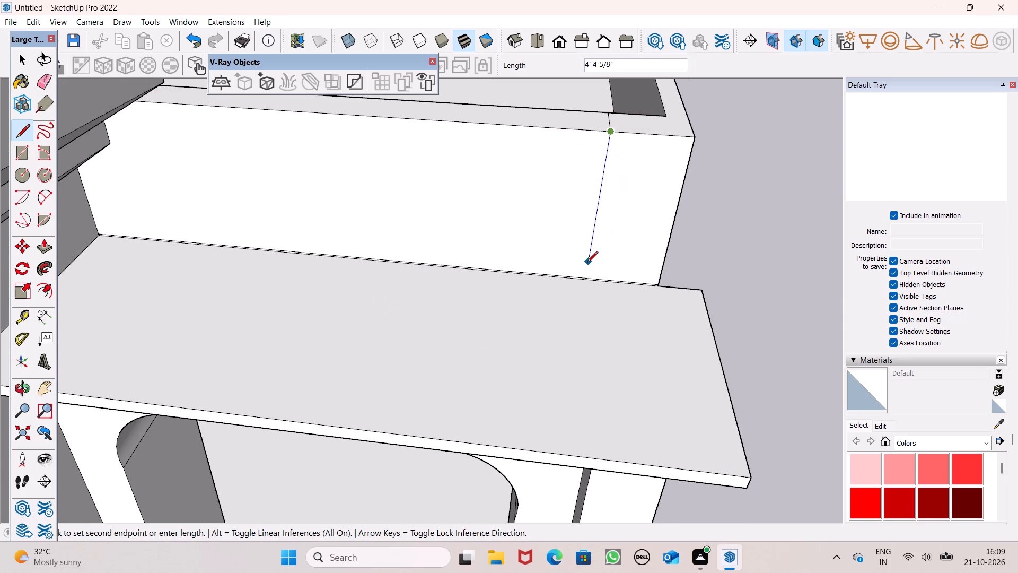
left_click(587, 273)
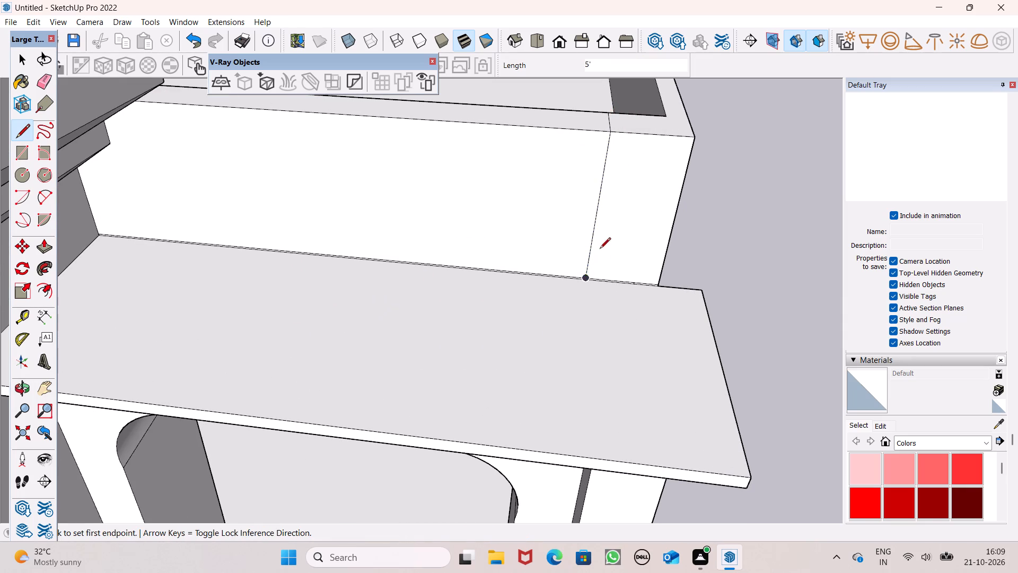
Draw a second line across the right front parapet's top, about 1' 4 9/16", closer to the central block, continuing down the face to the awning.
scroll(642, 206, "down", 7)
scroll(575, 189, "up", 4)
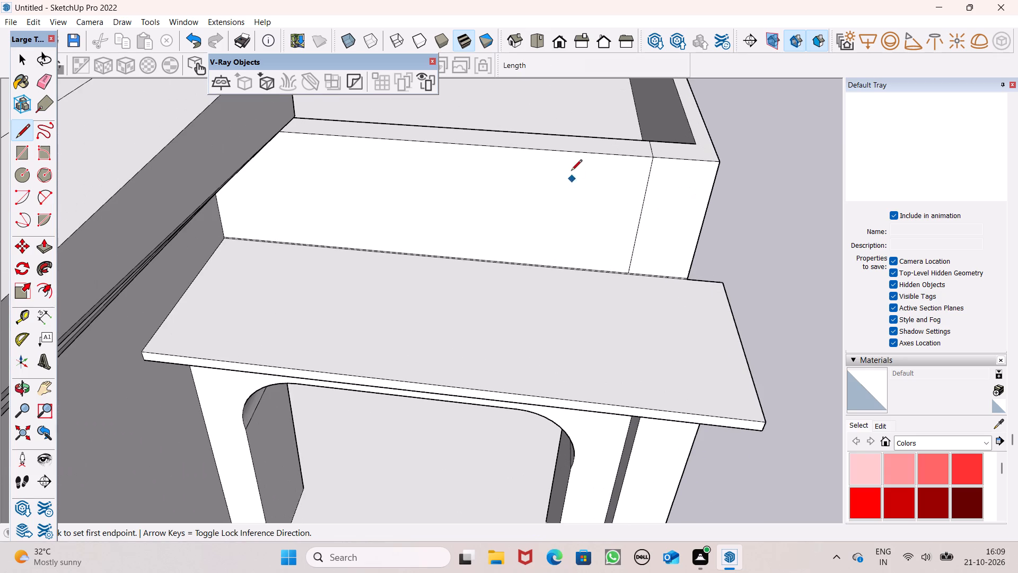
left_click(565, 134)
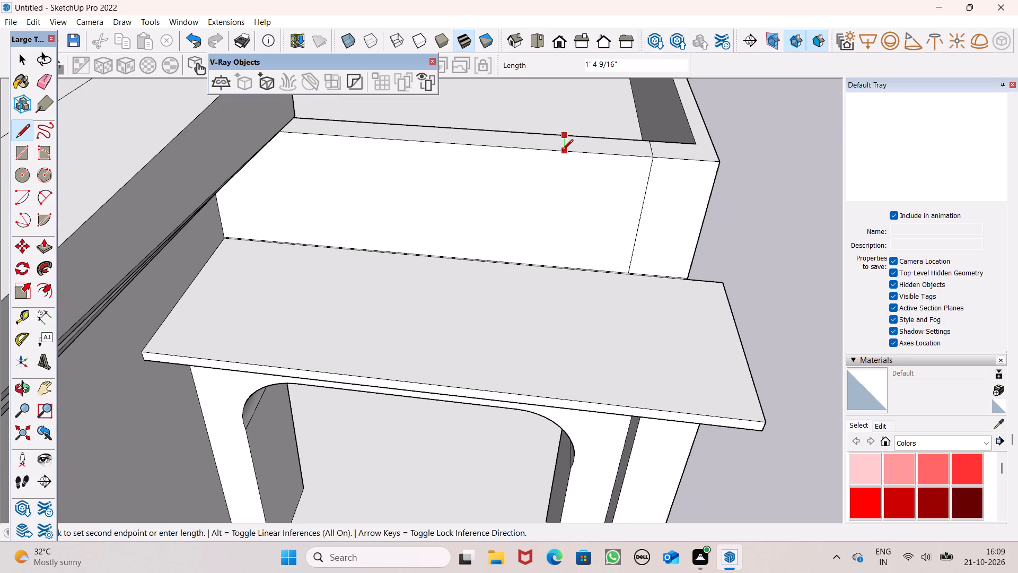
left_click(562, 151)
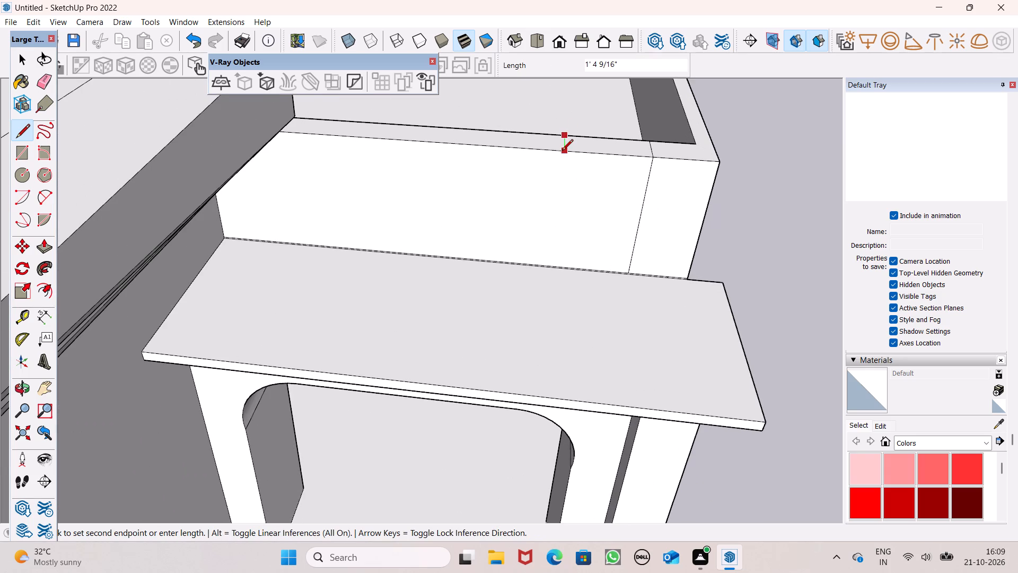
left_click(562, 153)
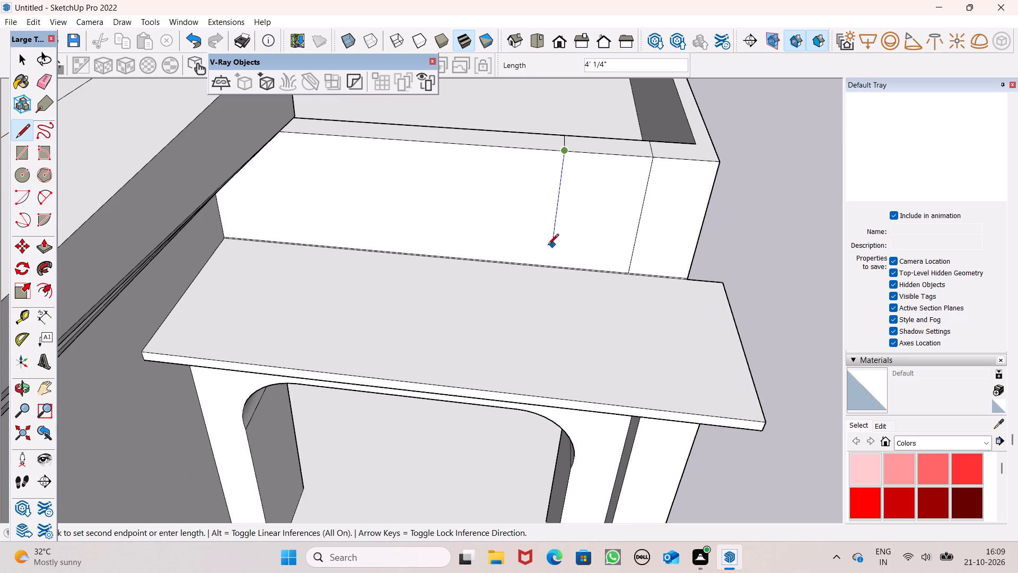
left_click(545, 263)
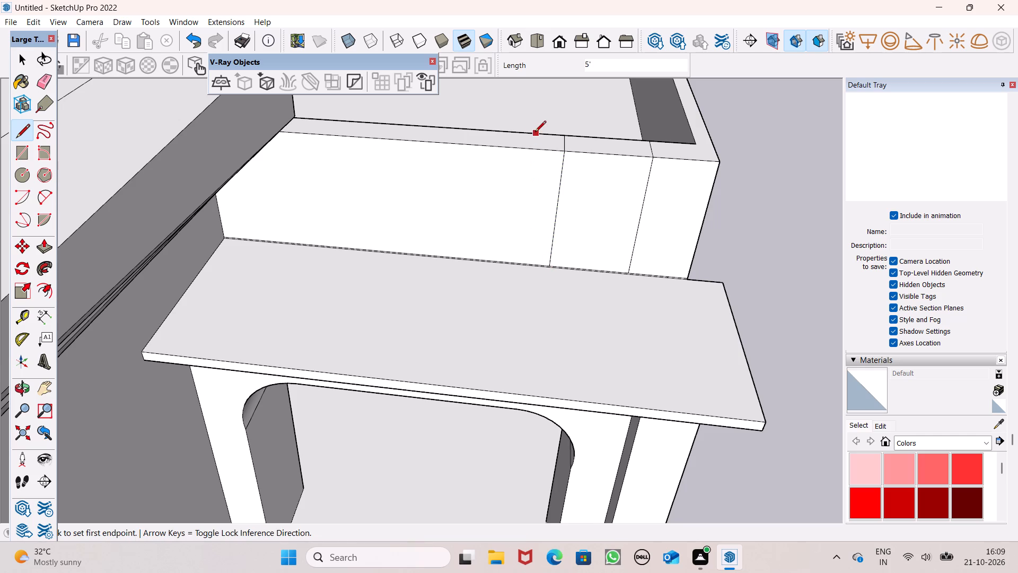
Draw a third line across the right front parapet's top, about 1' 4 9/16", just inward of the second, continuing 5' down to the awning.
left_click(526, 133)
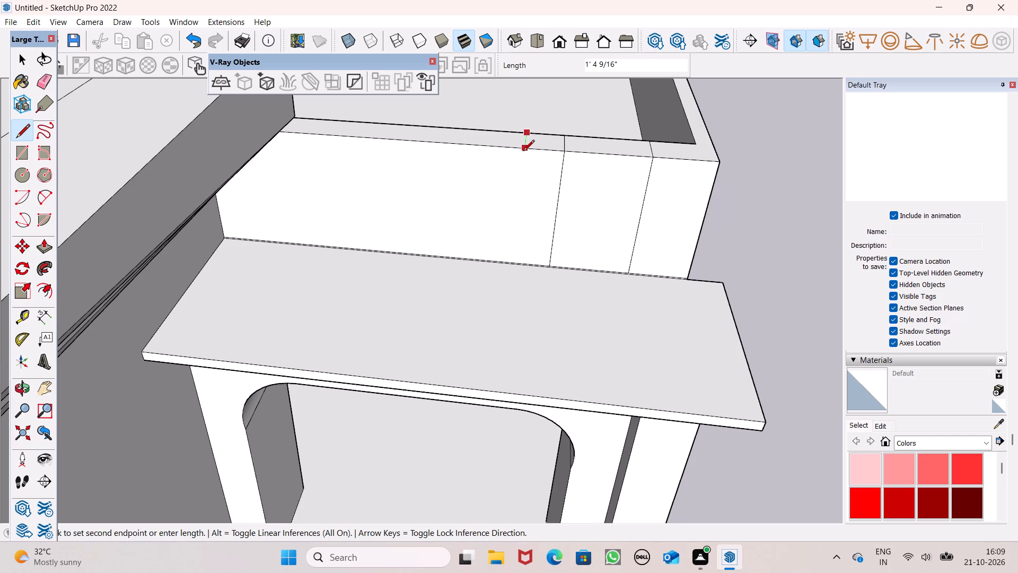
left_click(523, 152)
left_click(523, 152)
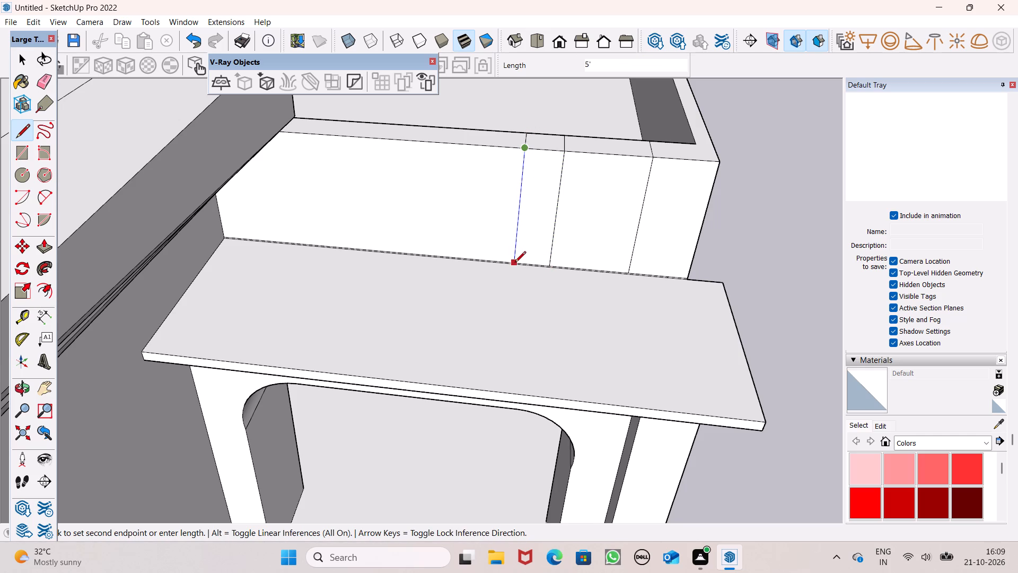
left_click(515, 263)
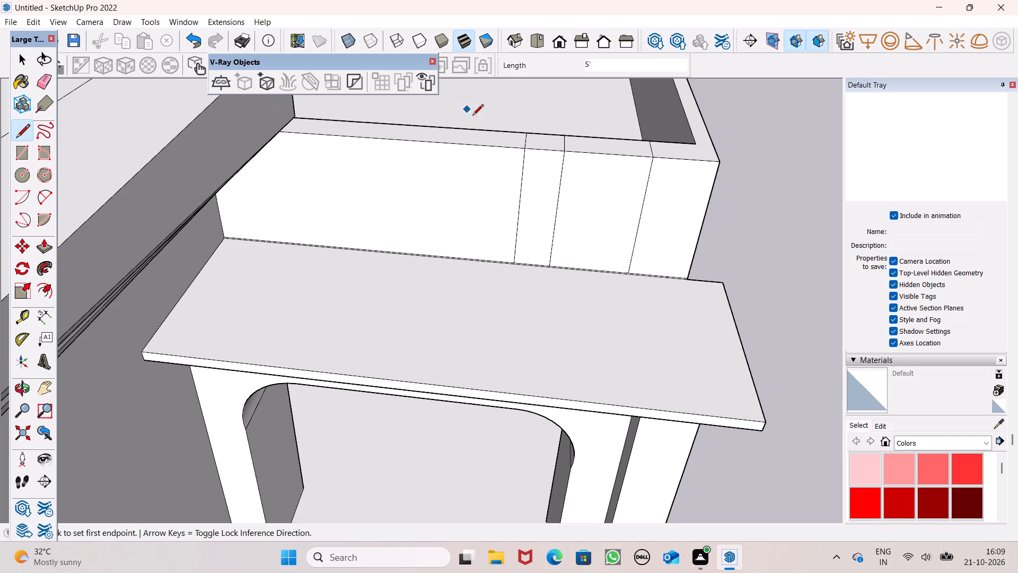
Draw a line across the right front parapet's top beside the central block and continue it about 5' down the front face to the awning.
scroll(481, 133, "down", 4)
scroll(387, 127, "up", 6)
scroll(471, 136, "down", 6)
scroll(341, 144, "up", 2)
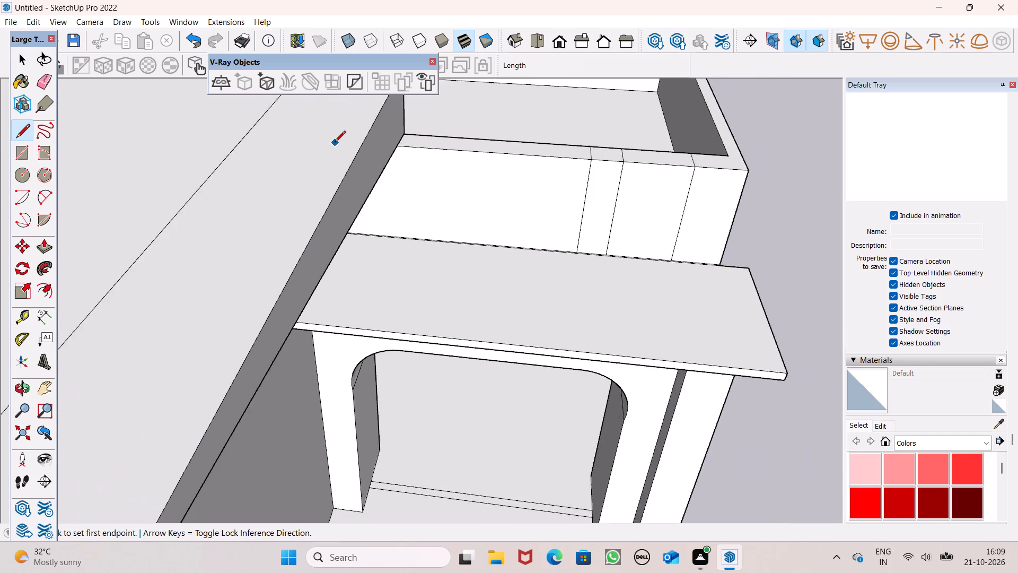
scroll(335, 143, "up", 5)
scroll(463, 126, "up", 4)
middle_click_drag(493, 151, 483, 145)
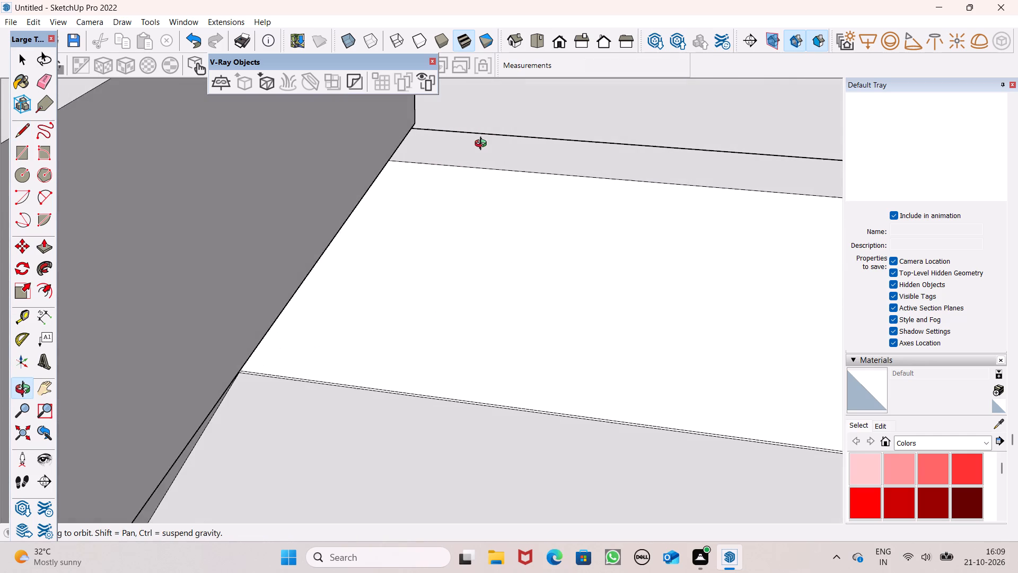
middle_click_drag(483, 145, 482, 144)
left_click(423, 128)
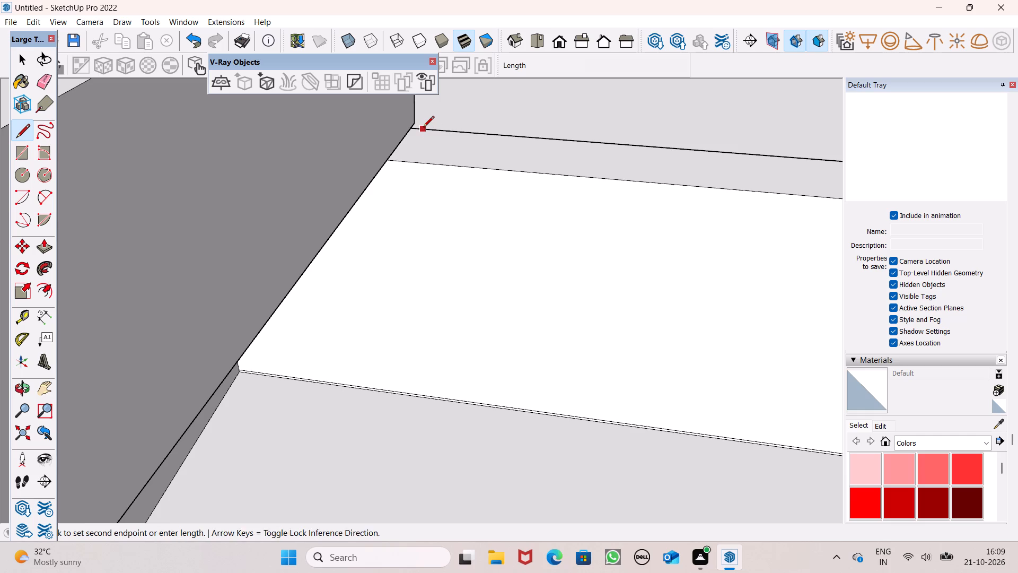
left_click(405, 164)
left_click(405, 164)
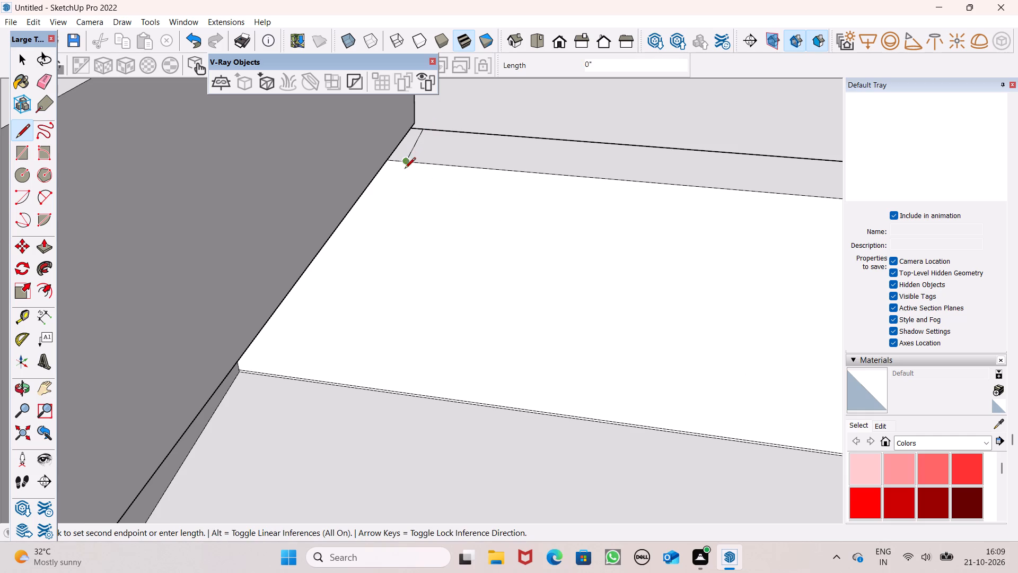
left_click(405, 395)
scroll(446, 272, "down", 5)
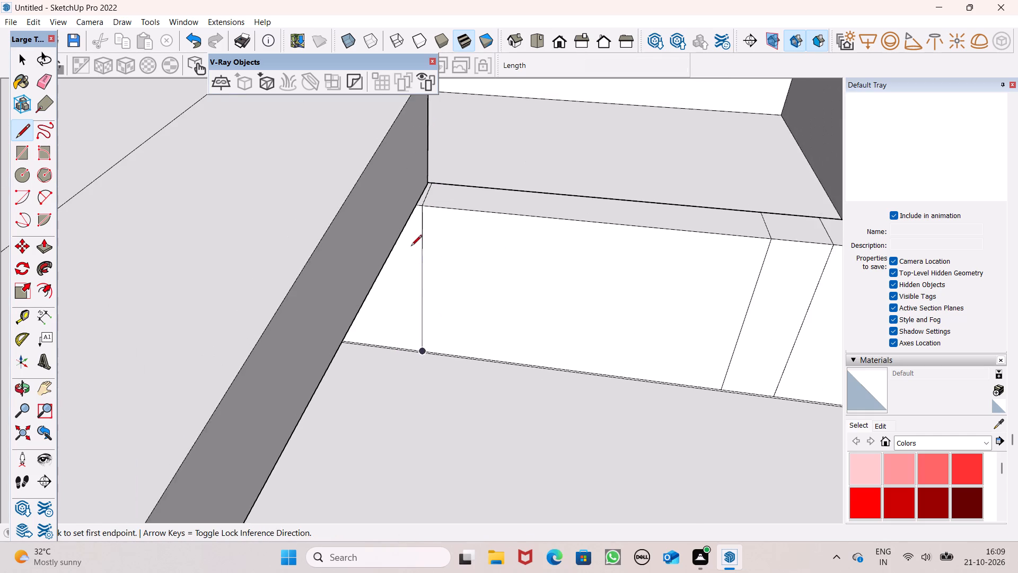
scroll(411, 246, "down", 4)
key("space")
scroll(411, 246, "down", 2)
middle_click_drag(451, 255, 460, 289)
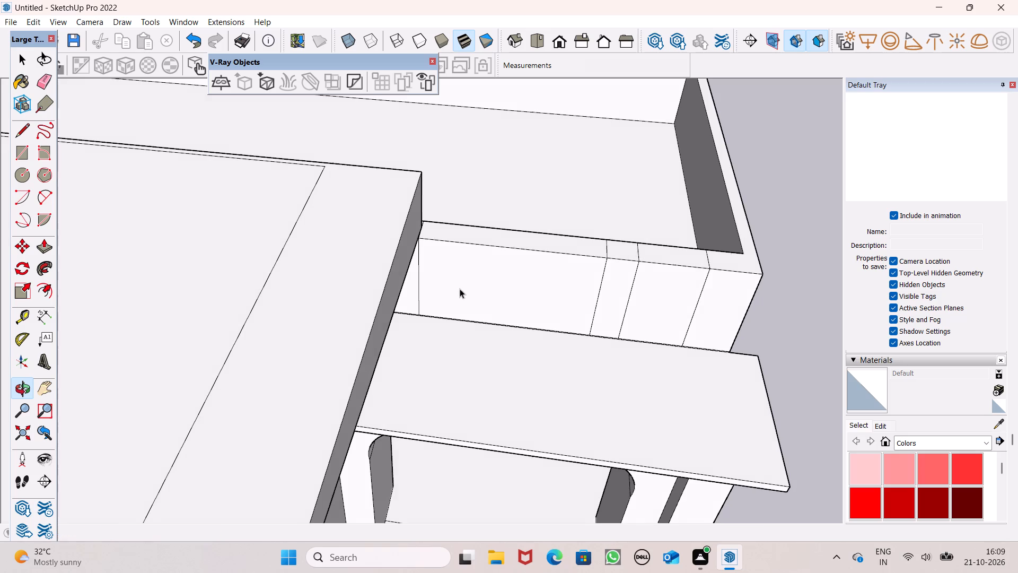
Push the wide section of the right front parapet's top, beside the central block, down about 4' 8 13/16".
middle_click_drag(460, 289, 459, 290)
middle_click_drag(460, 282, 450, 255)
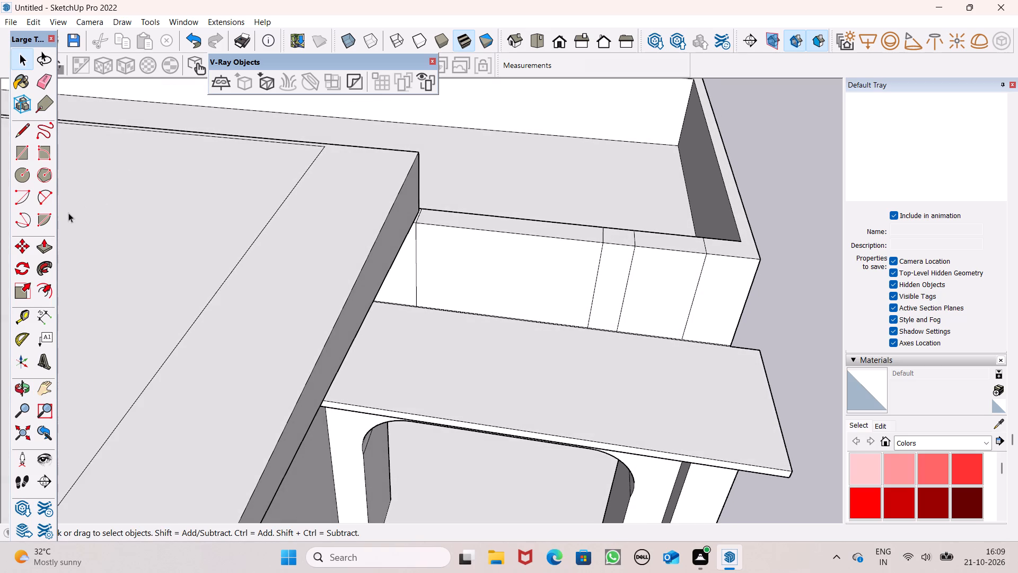
left_click_drag(45, 241, 50, 238)
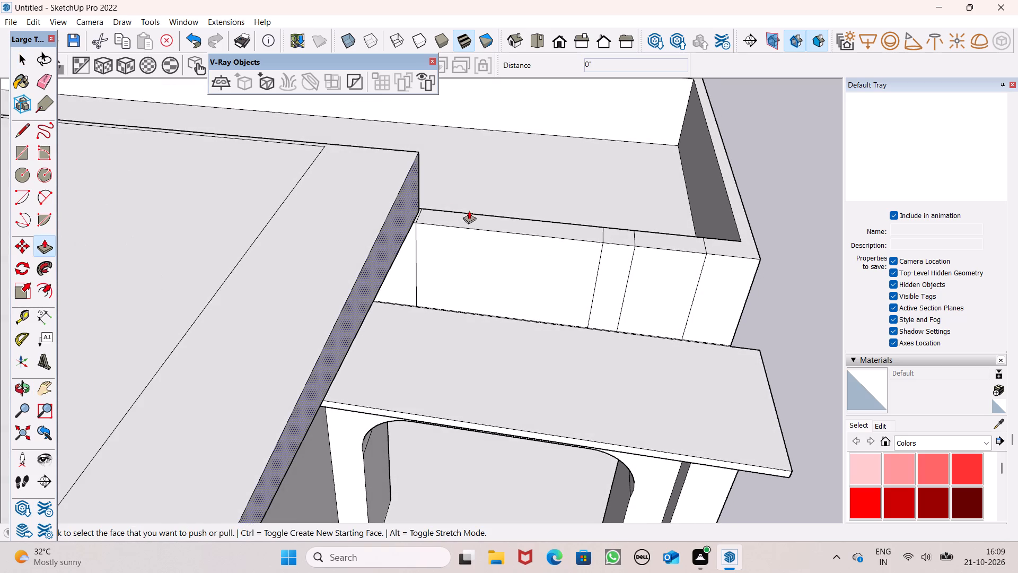
left_click_drag(515, 223, 506, 285)
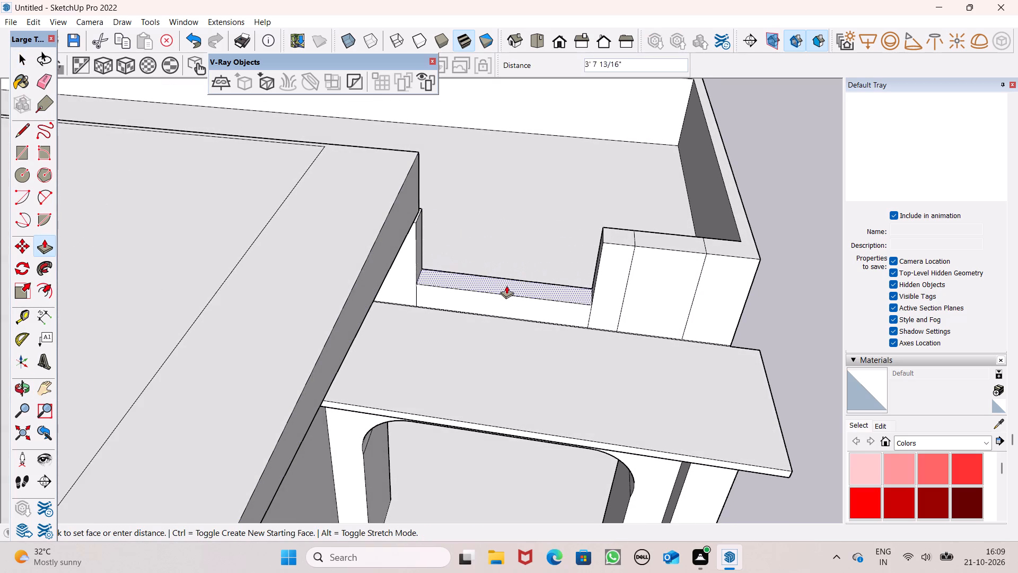
left_click_drag(506, 285, 504, 302)
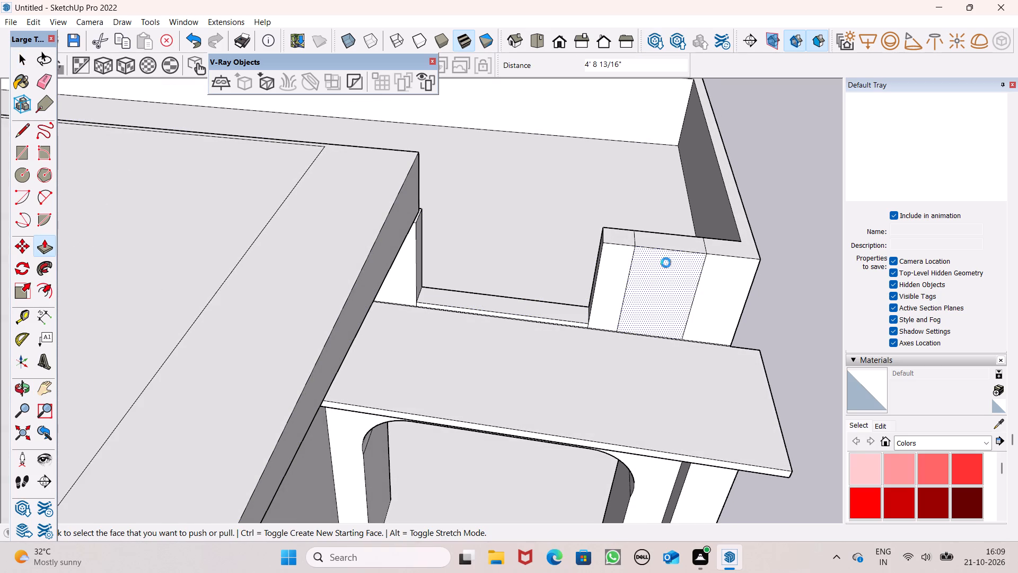
Push the narrower outer section of the right front parapet's top down 4' 8 13/16", level with the first opening.
left_click_drag(665, 246, 652, 284)
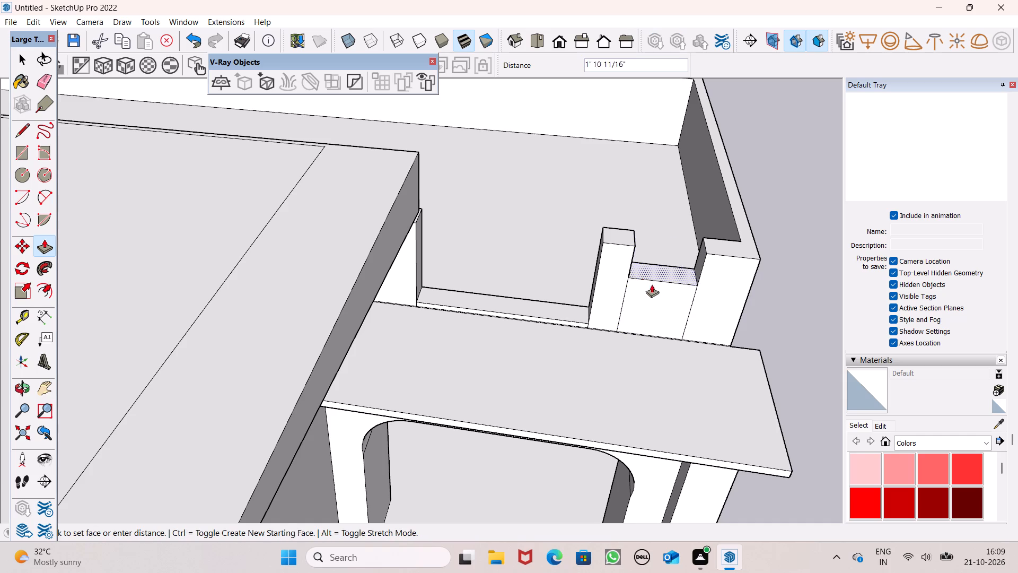
left_click_drag(652, 284, 577, 320)
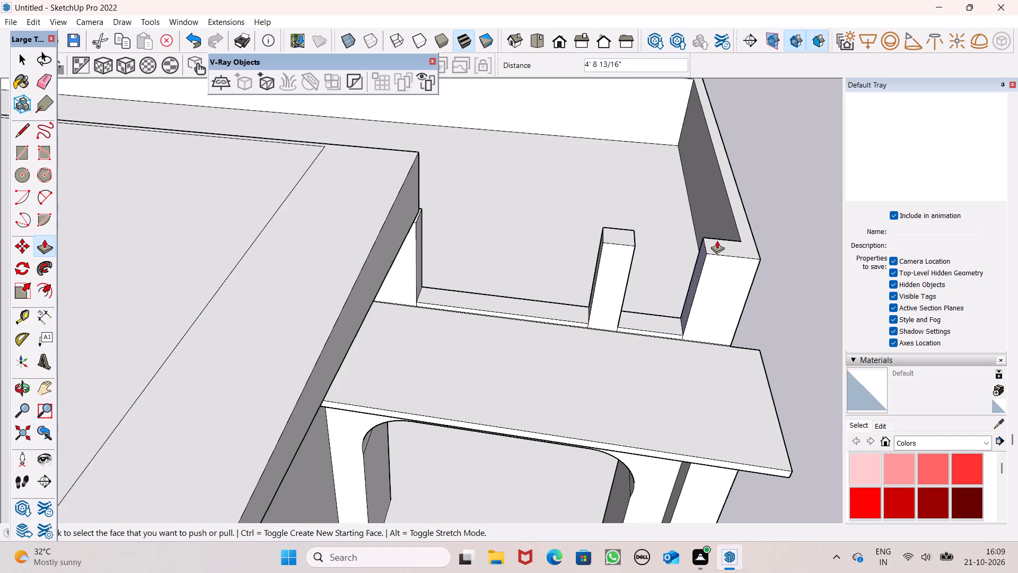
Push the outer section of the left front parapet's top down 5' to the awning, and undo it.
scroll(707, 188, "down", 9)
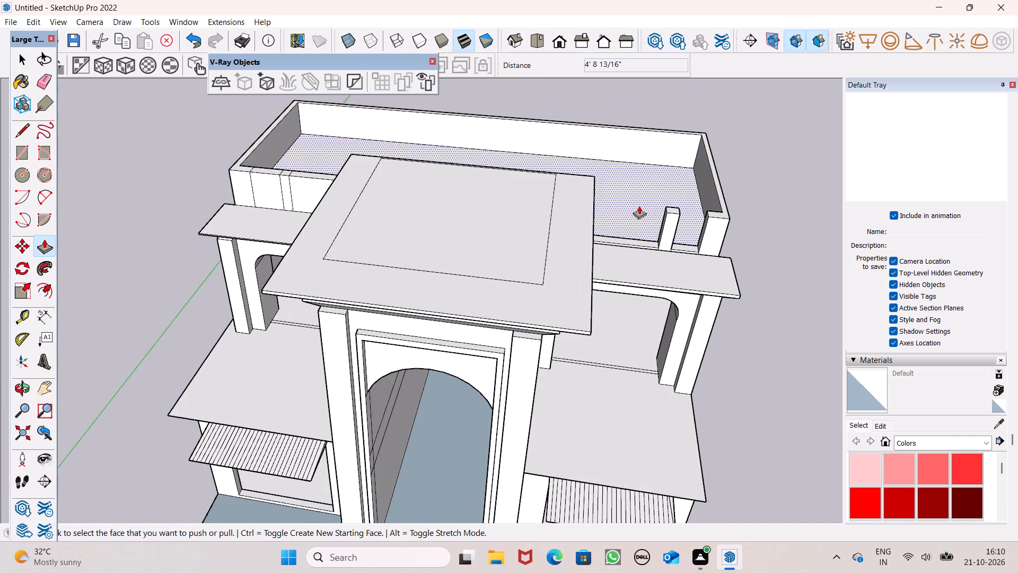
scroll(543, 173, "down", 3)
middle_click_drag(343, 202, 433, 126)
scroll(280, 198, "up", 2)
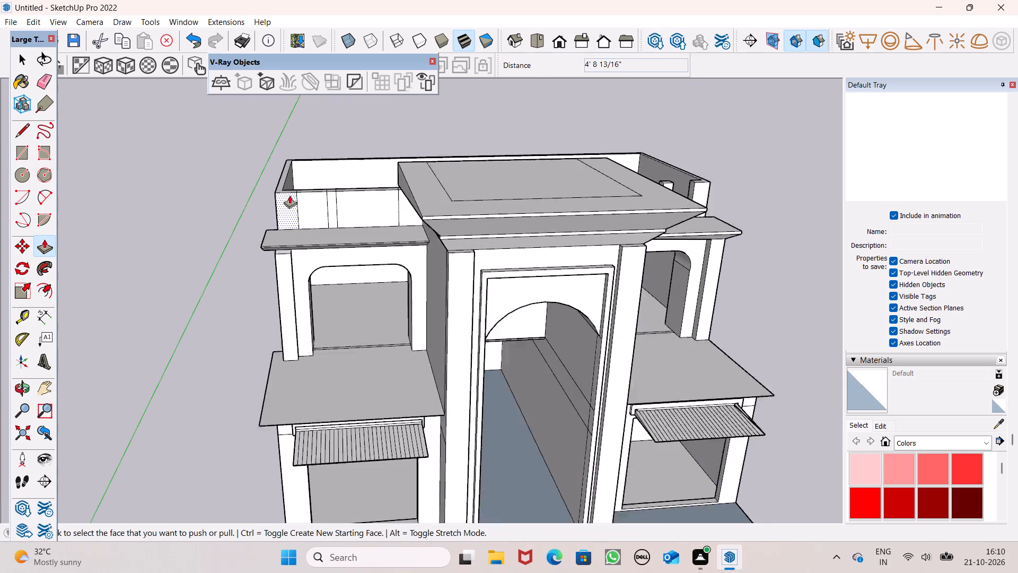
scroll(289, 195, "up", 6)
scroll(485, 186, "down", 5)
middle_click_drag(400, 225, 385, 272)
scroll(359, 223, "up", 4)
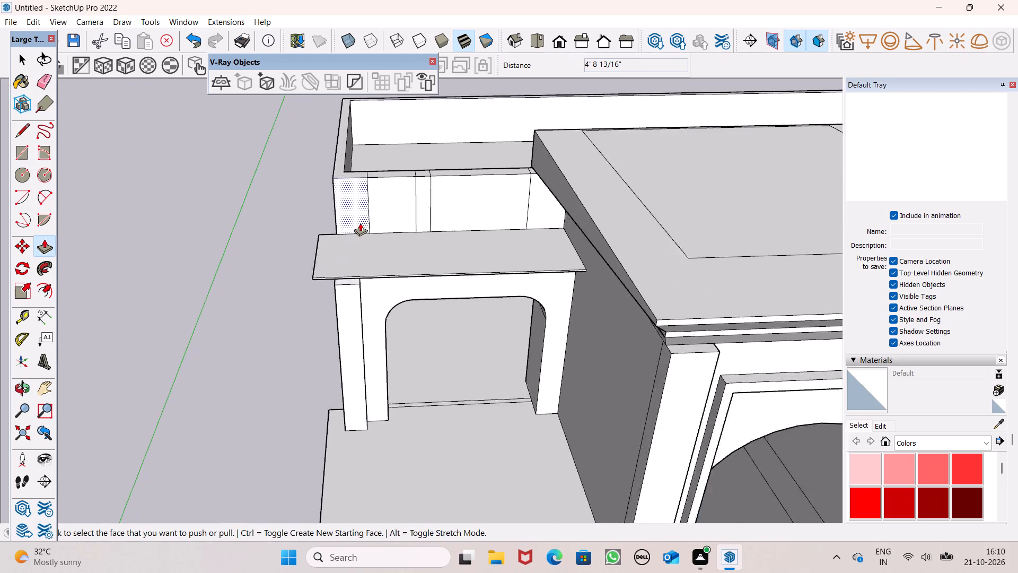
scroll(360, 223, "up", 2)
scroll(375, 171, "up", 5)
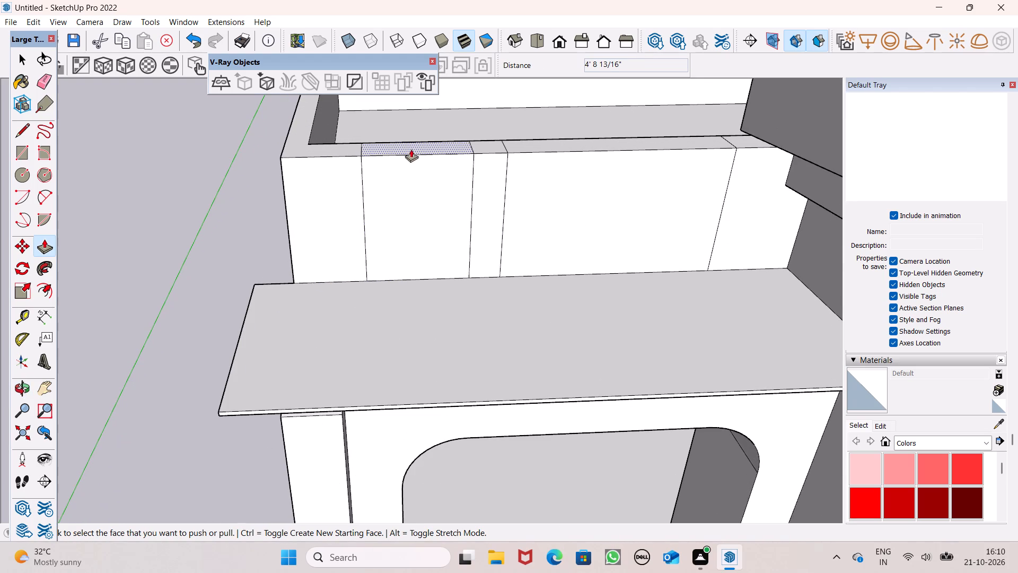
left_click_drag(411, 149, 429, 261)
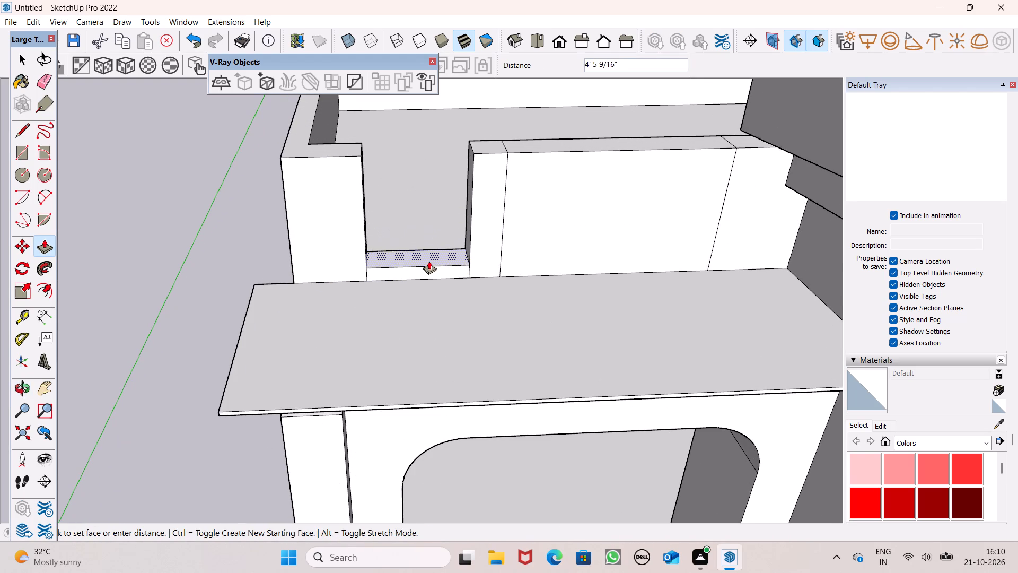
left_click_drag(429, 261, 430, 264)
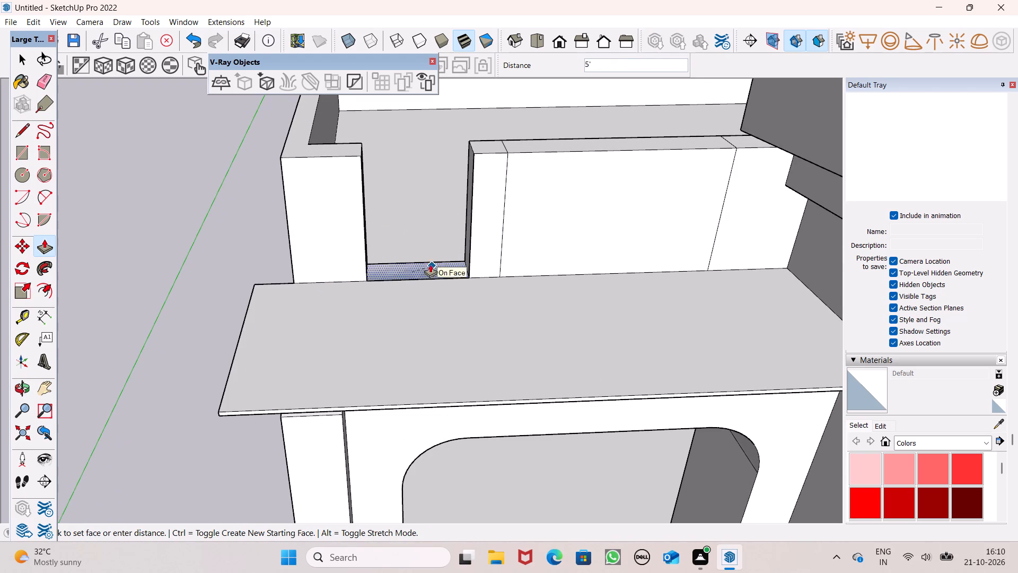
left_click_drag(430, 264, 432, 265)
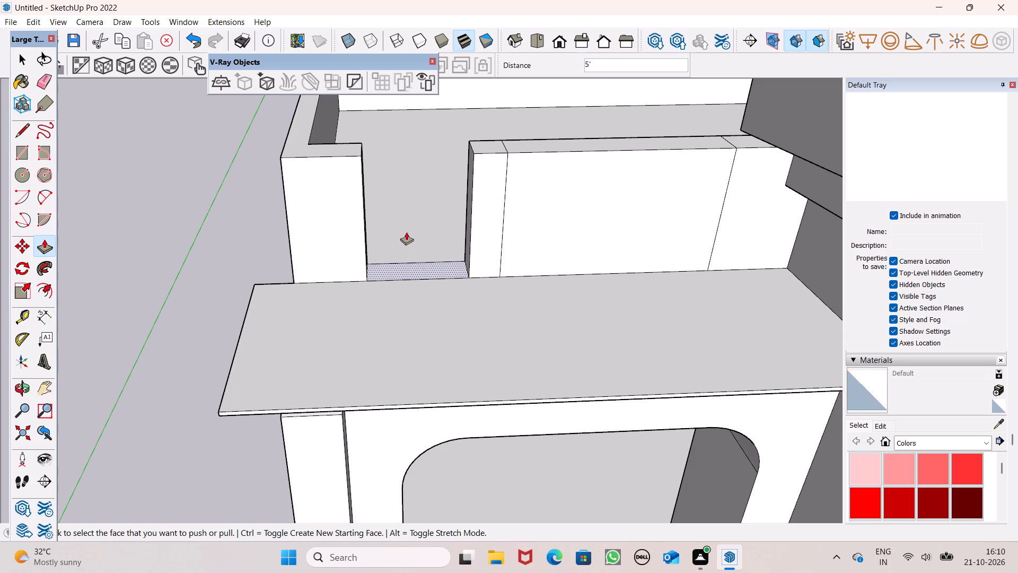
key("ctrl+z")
Push the section of the left front parapet's top next to the corner post down about 4' 9 1/4".
left_click_drag(403, 149, 405, 191)
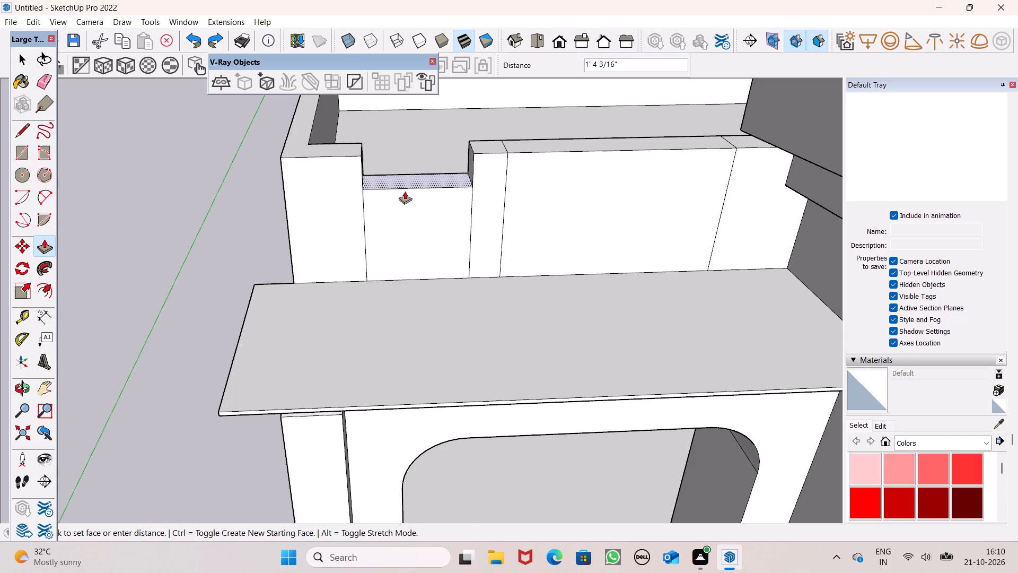
left_click_drag(405, 191, 404, 264)
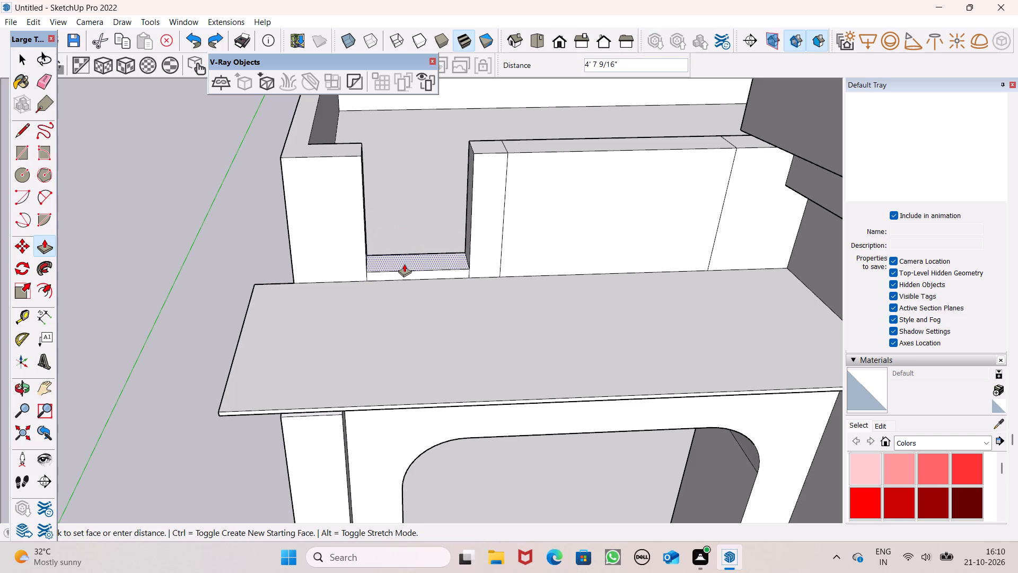
left_click_drag(404, 264, 406, 267)
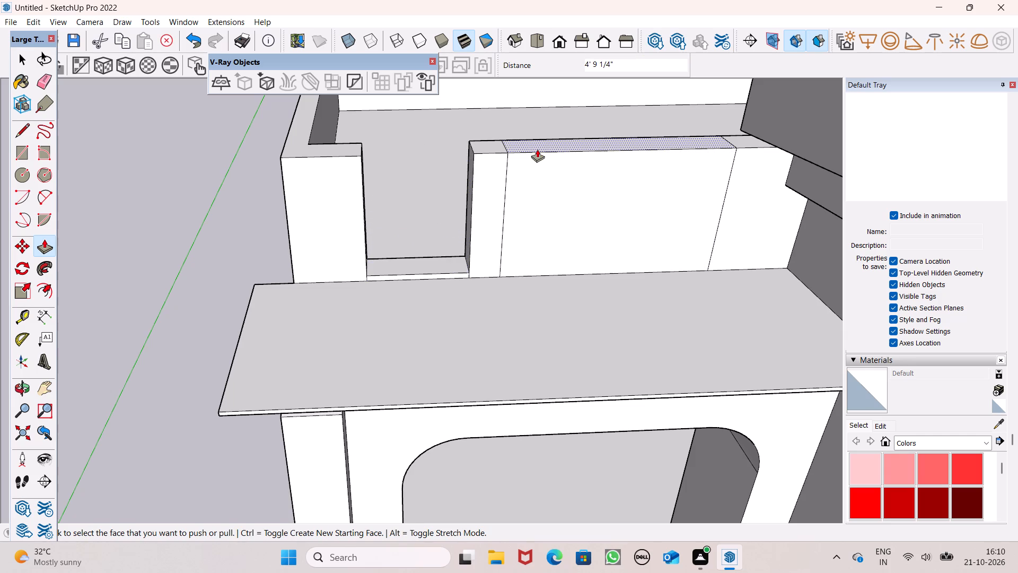
Push the wide section of the left front parapet's top nearer the central block down 4' 9 1/4", matching the outer opening.
left_click_drag(538, 145, 460, 263)
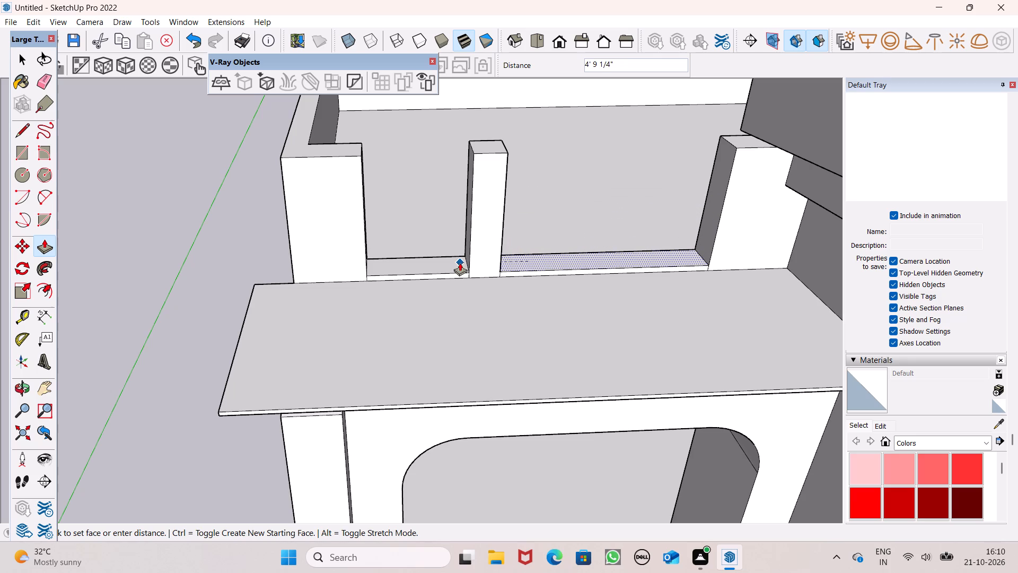
left_click_drag(460, 263, 457, 267)
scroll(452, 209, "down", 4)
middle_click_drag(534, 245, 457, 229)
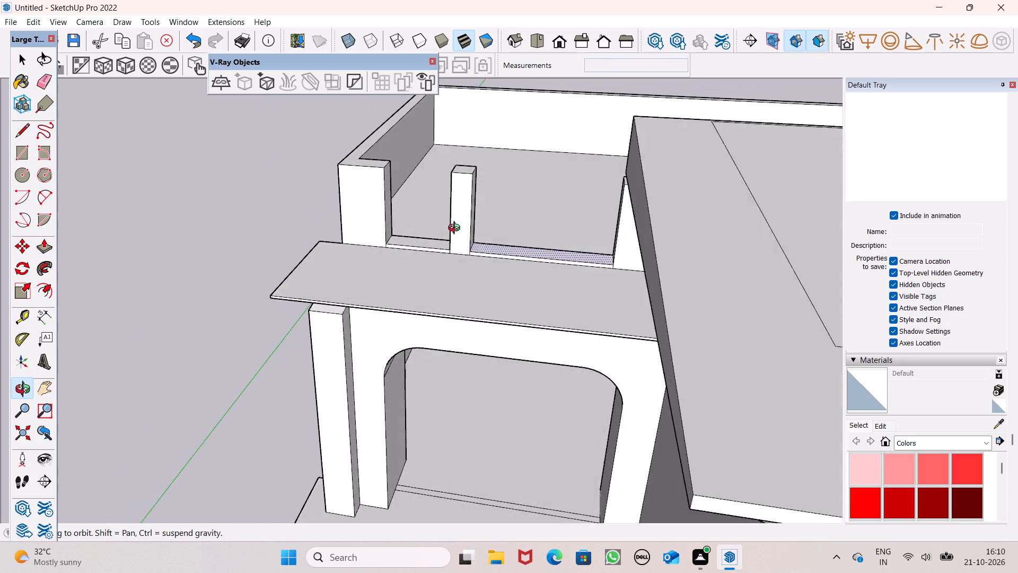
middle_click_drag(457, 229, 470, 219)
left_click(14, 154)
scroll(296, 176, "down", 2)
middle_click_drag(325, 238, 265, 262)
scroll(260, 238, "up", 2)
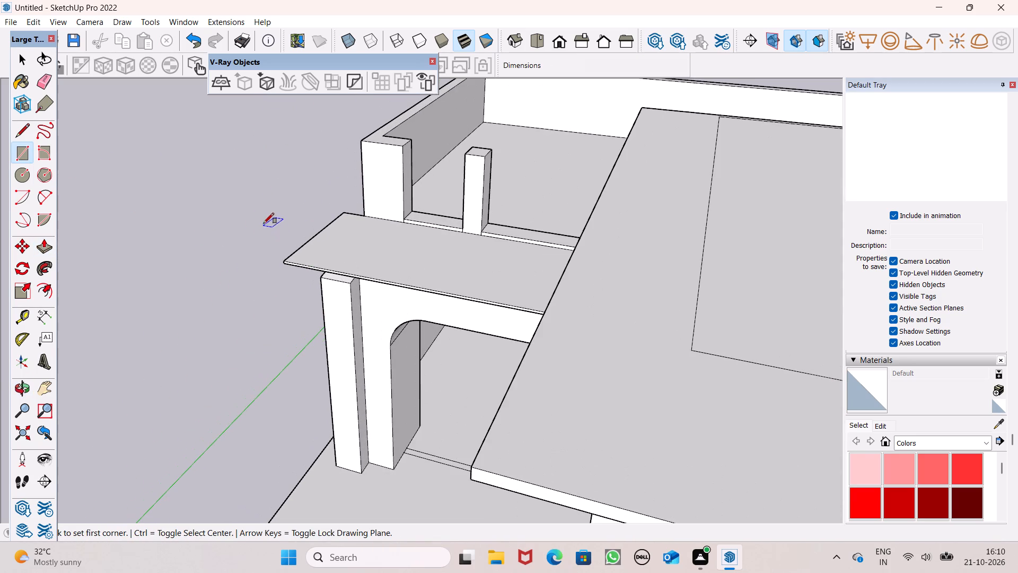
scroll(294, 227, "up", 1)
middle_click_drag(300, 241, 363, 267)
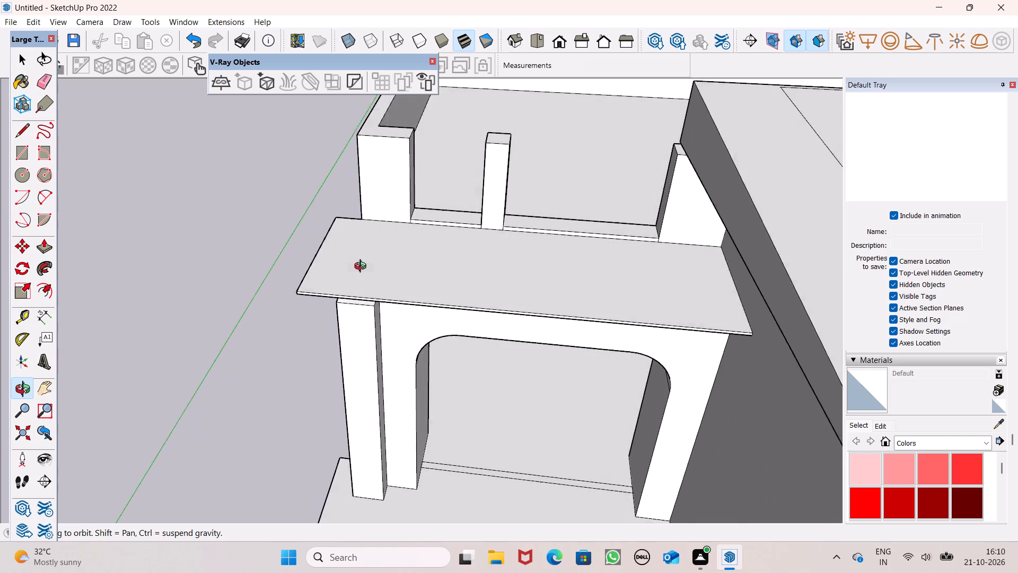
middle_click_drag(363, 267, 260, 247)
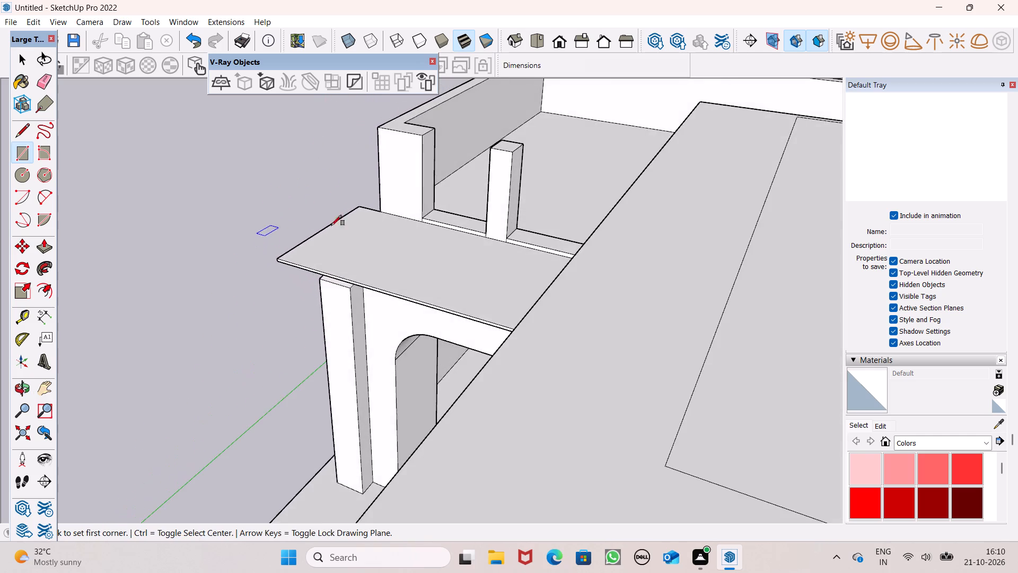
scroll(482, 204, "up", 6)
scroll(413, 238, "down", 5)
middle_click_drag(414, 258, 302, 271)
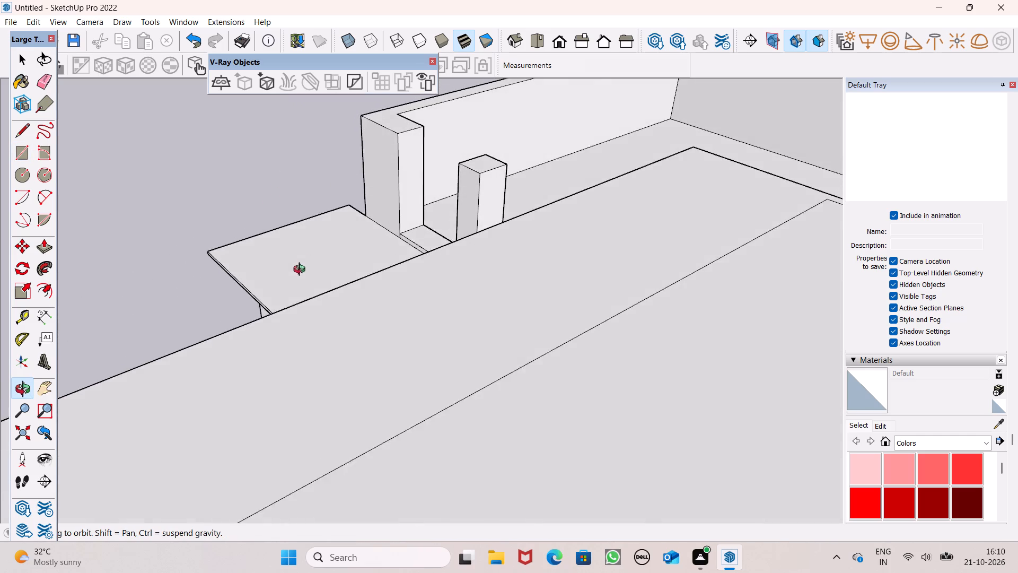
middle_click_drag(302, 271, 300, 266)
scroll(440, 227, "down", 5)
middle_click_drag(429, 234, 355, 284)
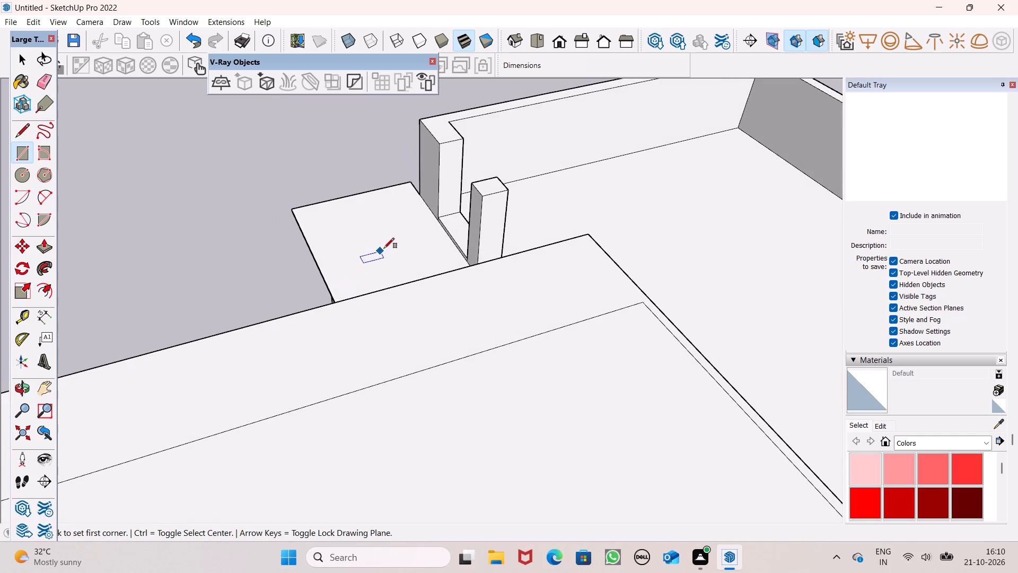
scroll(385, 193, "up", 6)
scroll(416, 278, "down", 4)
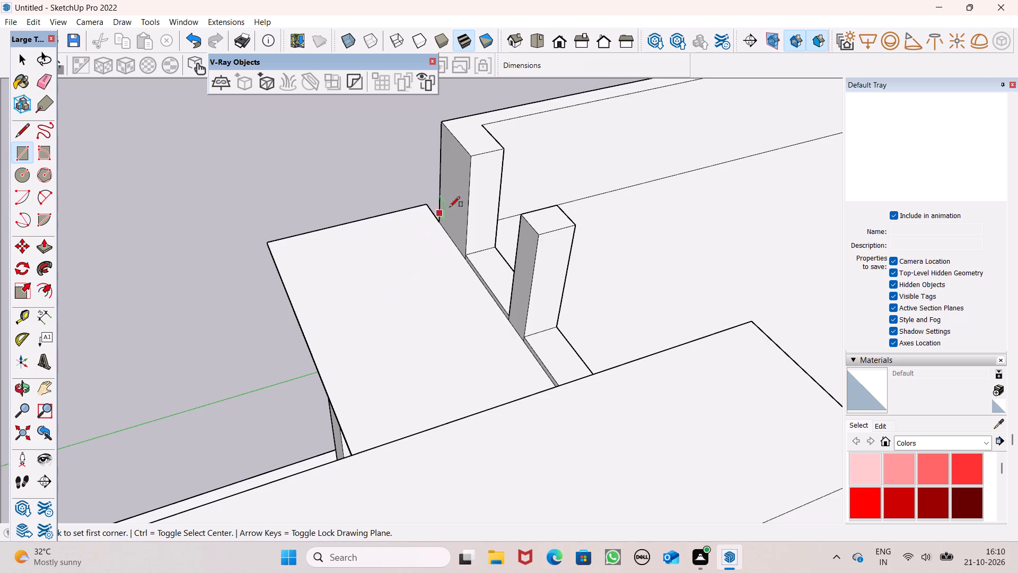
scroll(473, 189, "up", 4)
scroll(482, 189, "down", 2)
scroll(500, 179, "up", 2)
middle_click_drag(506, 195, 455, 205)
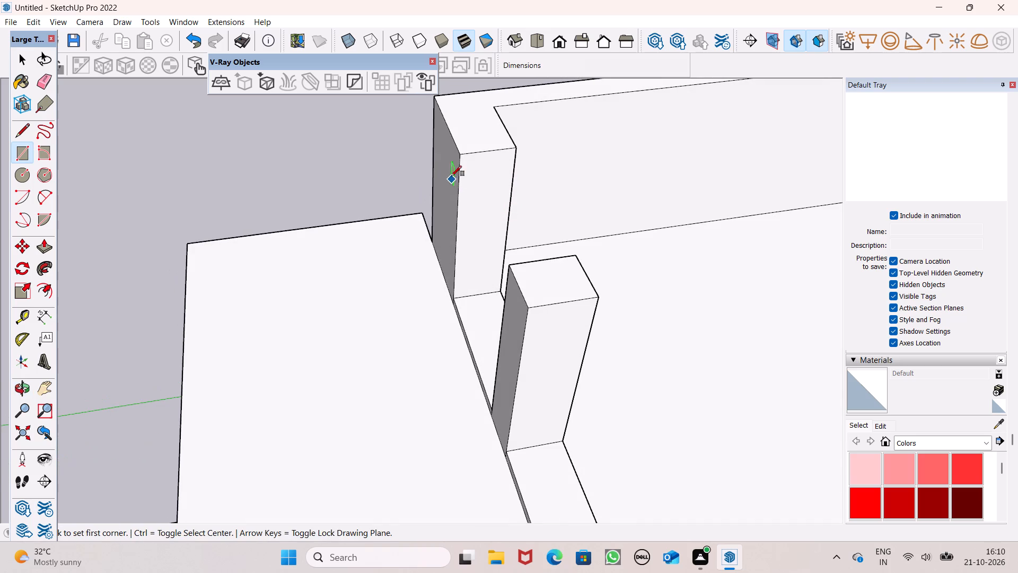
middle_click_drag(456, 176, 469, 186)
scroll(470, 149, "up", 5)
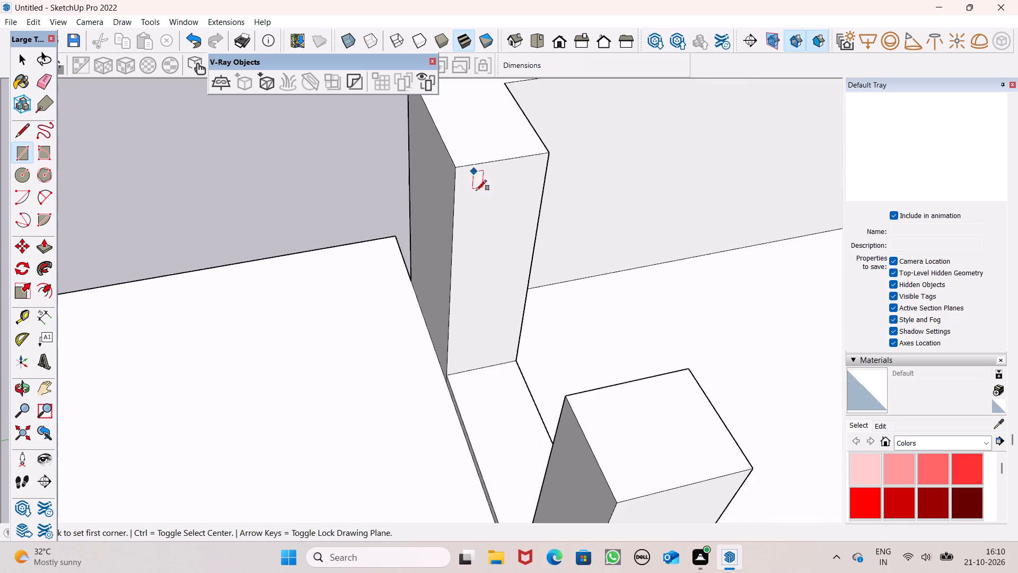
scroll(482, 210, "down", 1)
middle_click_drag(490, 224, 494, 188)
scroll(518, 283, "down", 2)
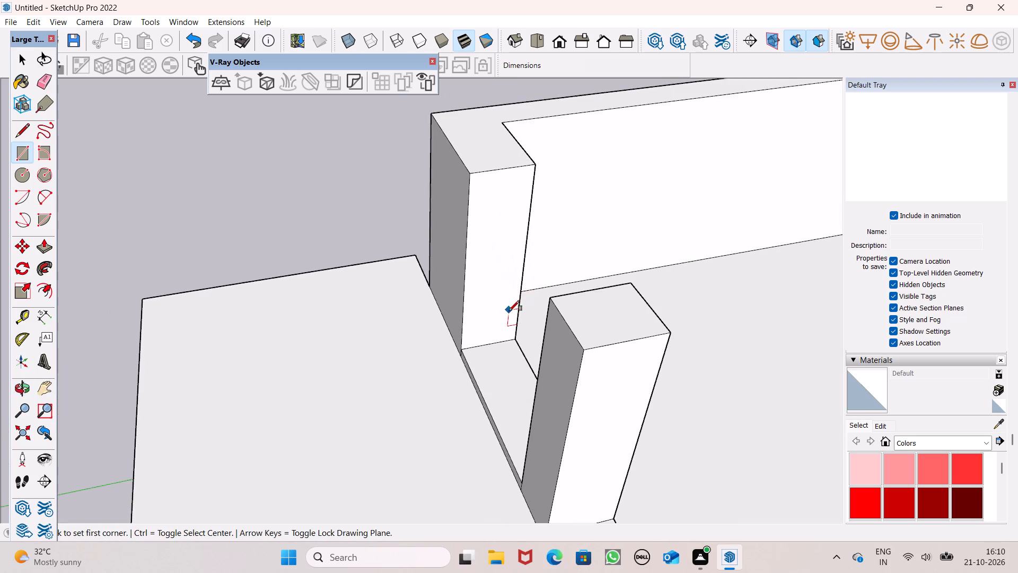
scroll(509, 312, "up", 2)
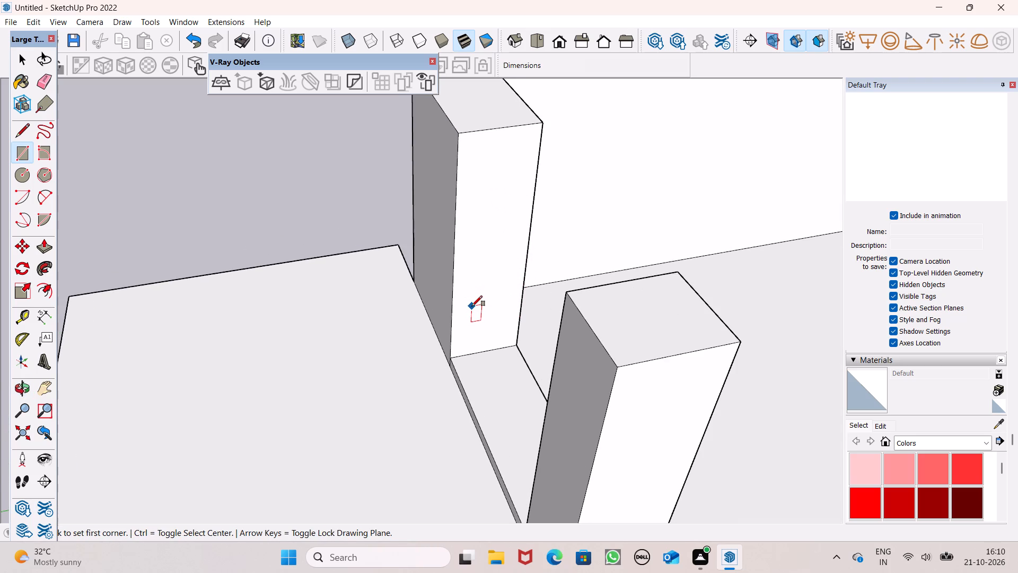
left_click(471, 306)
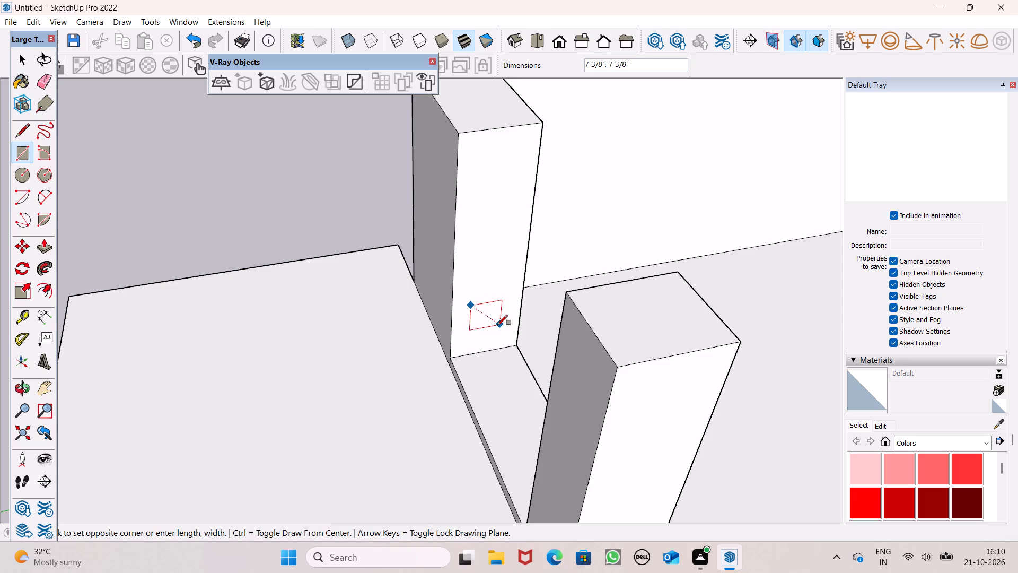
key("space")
Draw a rectangle about 7 7/16" by 5 3/16" on the left corner post's inner side face, just above its base.
middle_click_drag(540, 350, 540, 357)
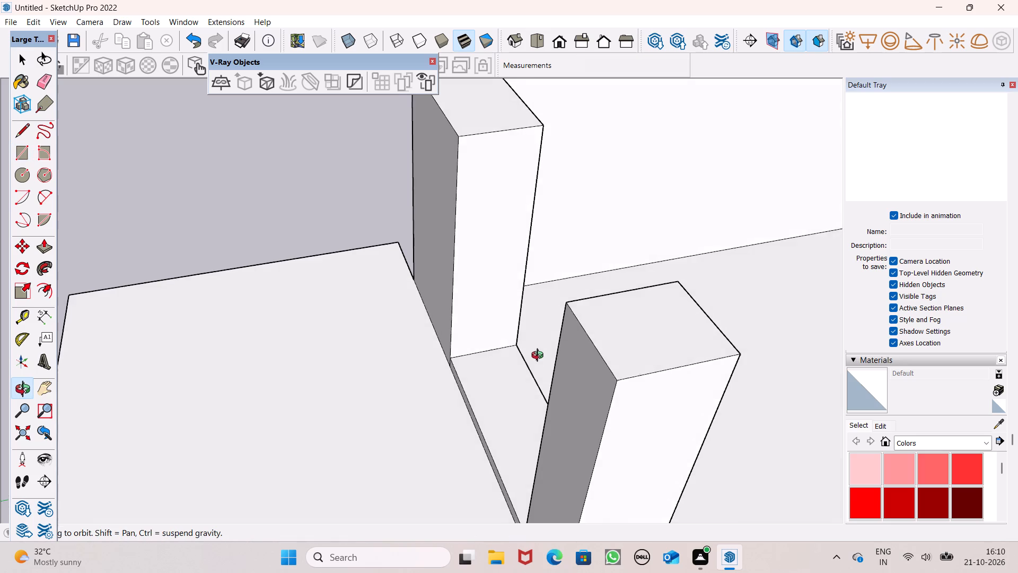
middle_click_drag(540, 357, 531, 347)
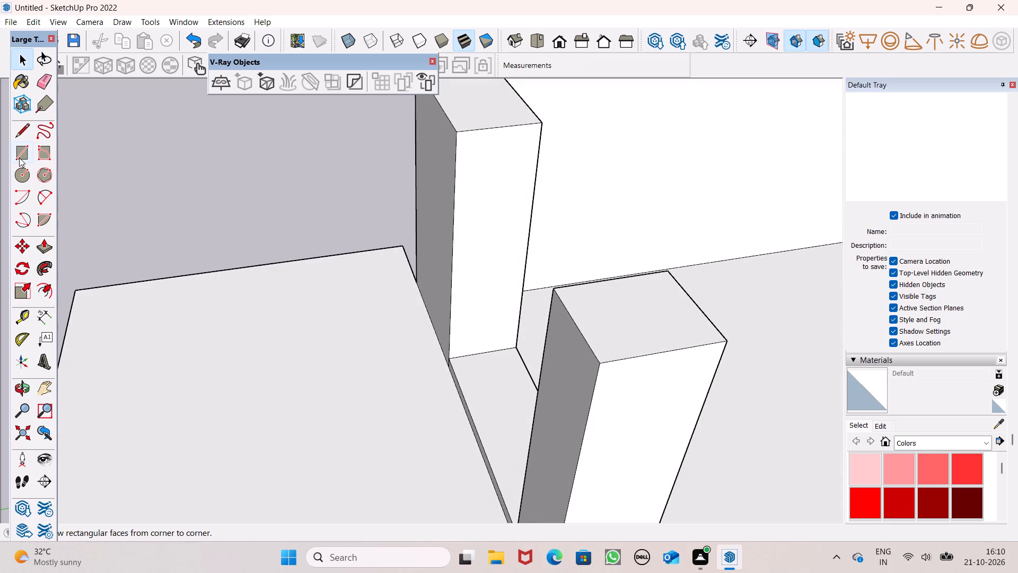
left_click(19, 158)
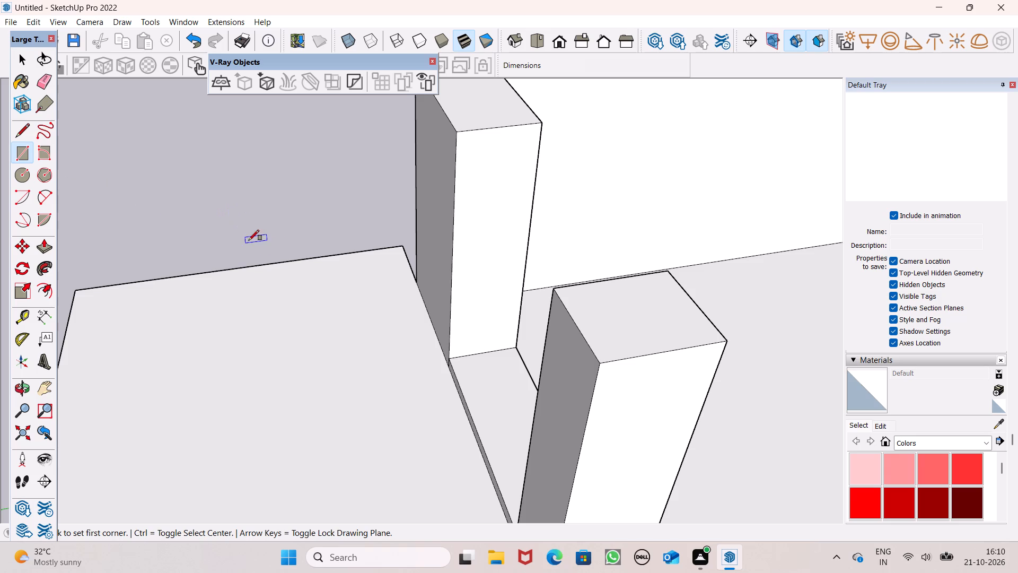
scroll(475, 332, "up", 2)
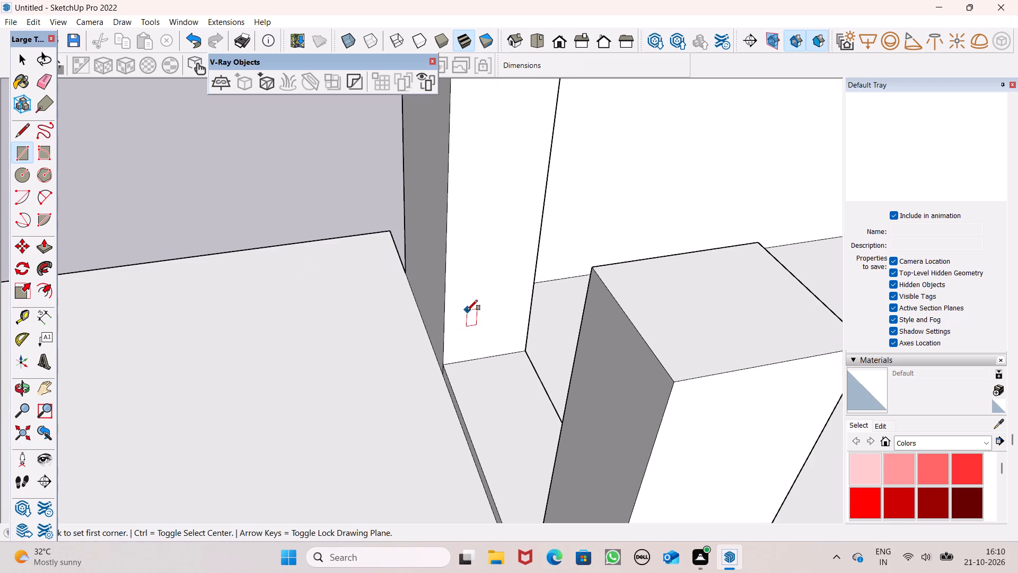
left_click(468, 311)
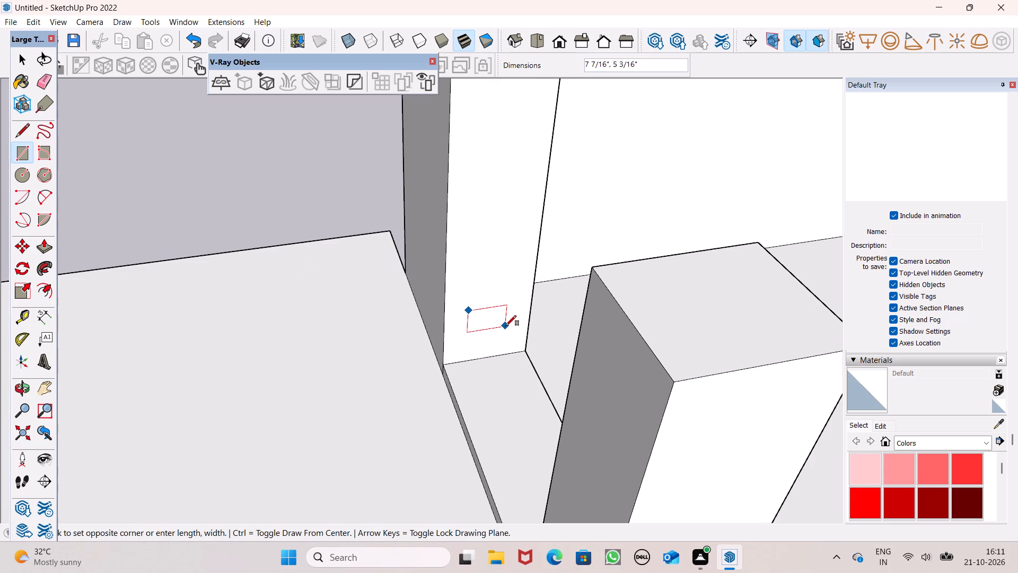
left_click(506, 325)
key("space")
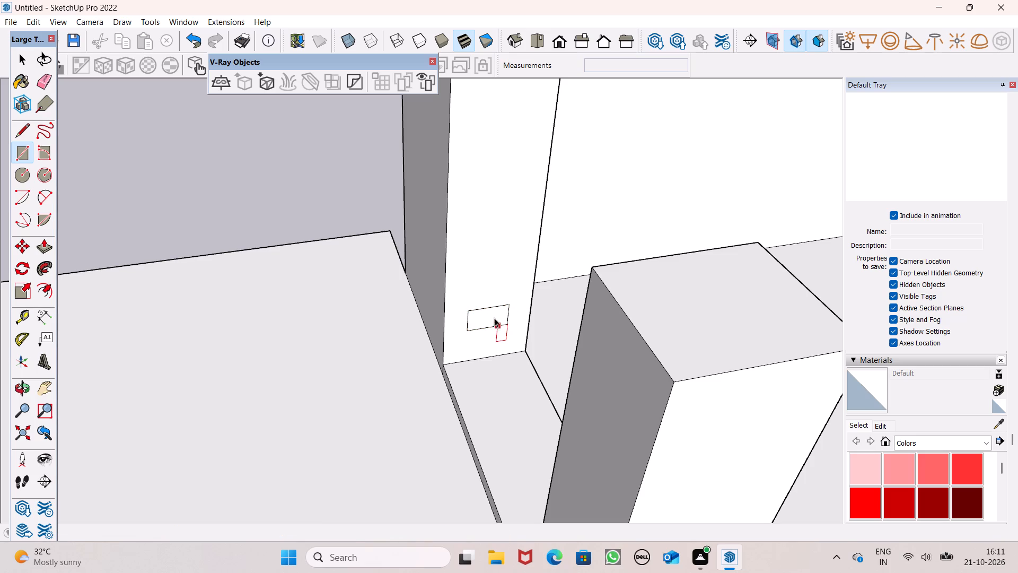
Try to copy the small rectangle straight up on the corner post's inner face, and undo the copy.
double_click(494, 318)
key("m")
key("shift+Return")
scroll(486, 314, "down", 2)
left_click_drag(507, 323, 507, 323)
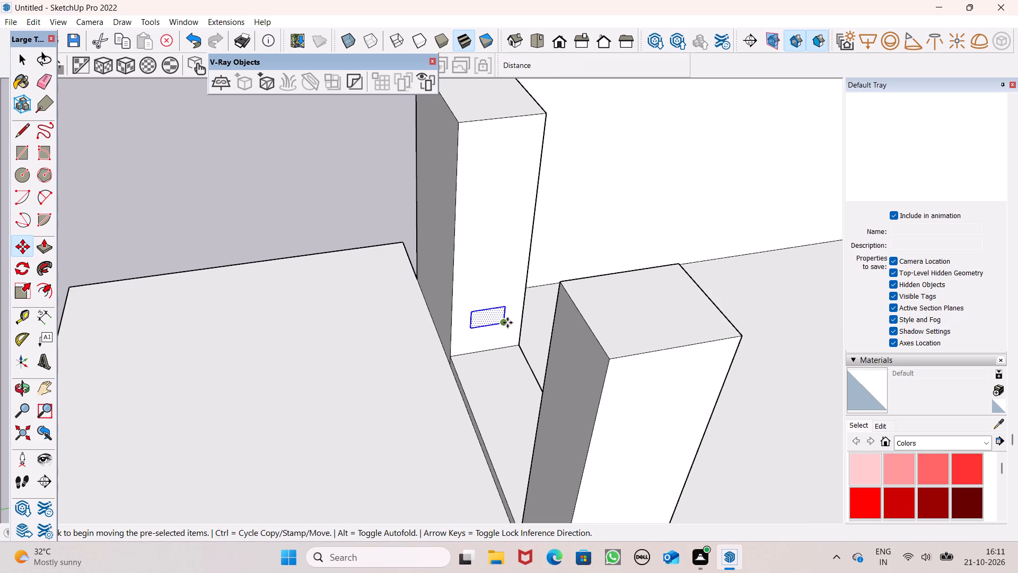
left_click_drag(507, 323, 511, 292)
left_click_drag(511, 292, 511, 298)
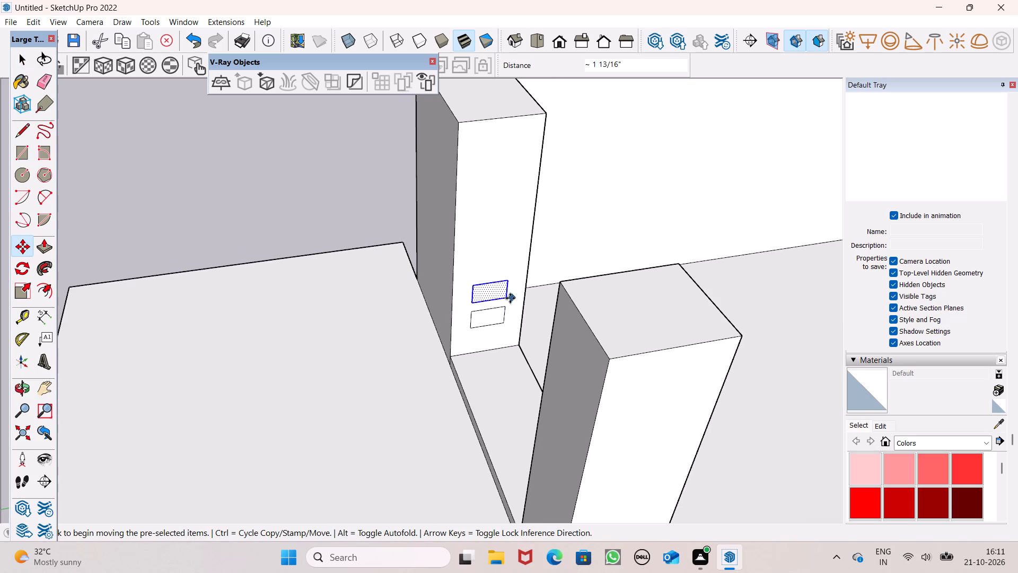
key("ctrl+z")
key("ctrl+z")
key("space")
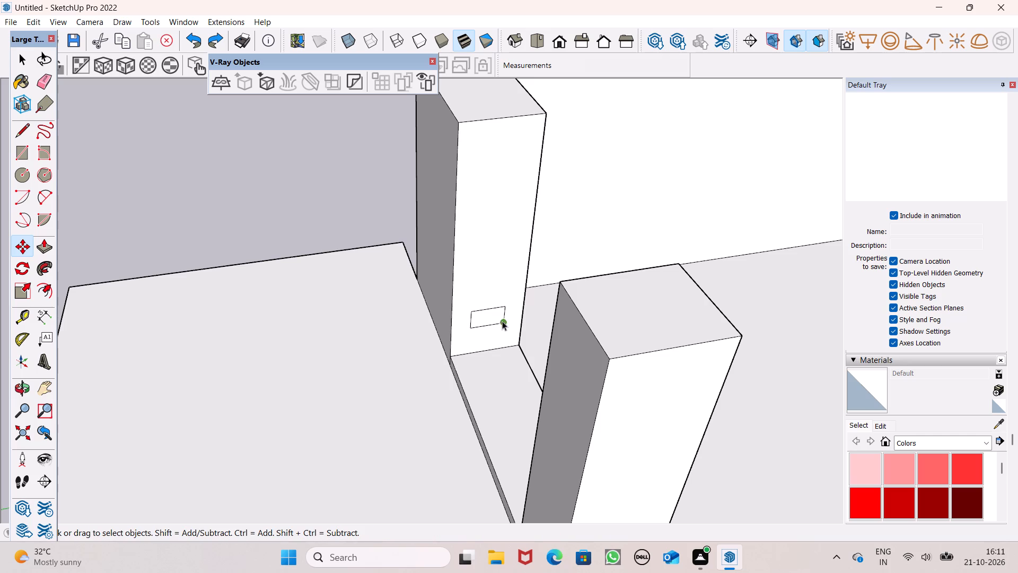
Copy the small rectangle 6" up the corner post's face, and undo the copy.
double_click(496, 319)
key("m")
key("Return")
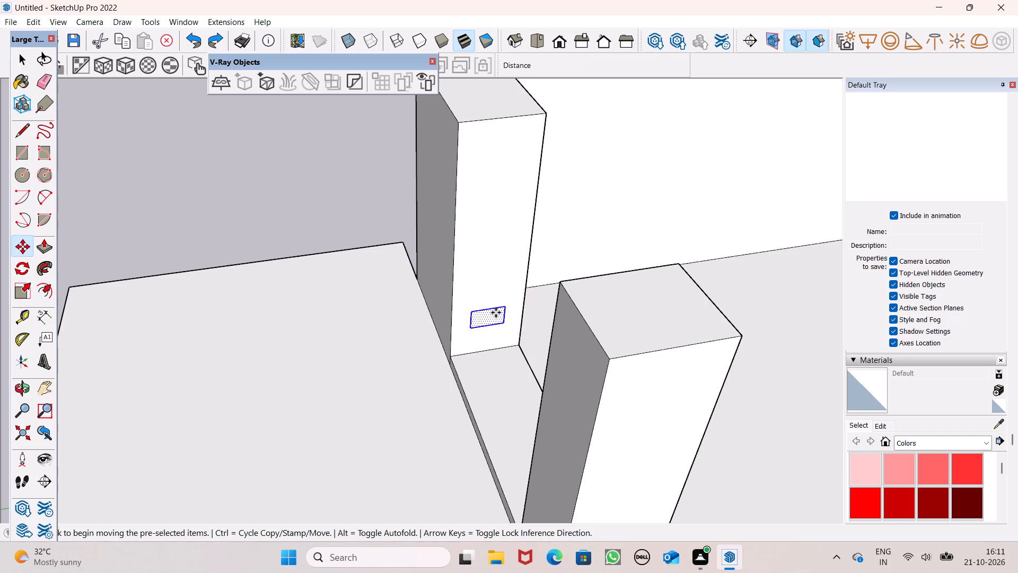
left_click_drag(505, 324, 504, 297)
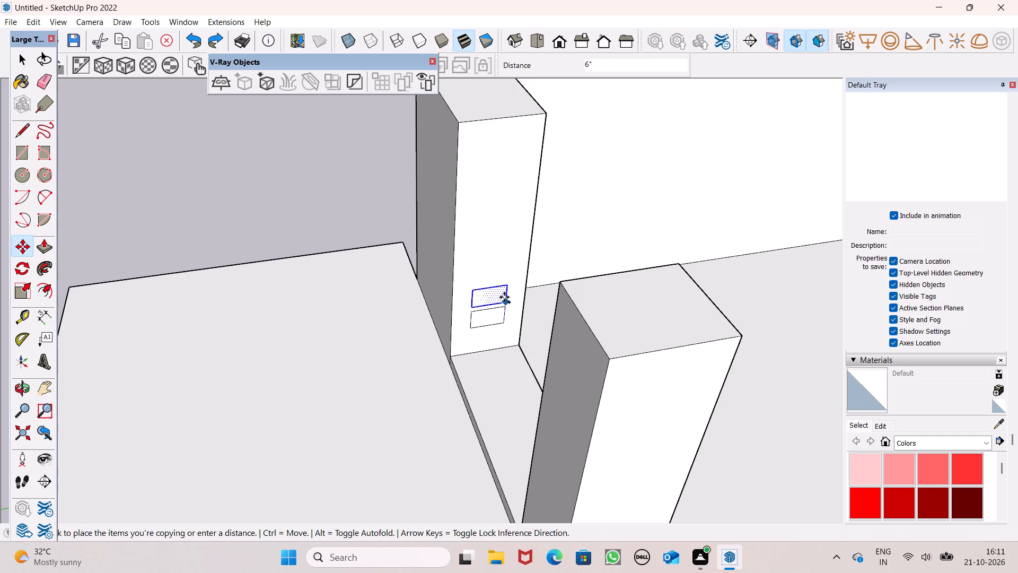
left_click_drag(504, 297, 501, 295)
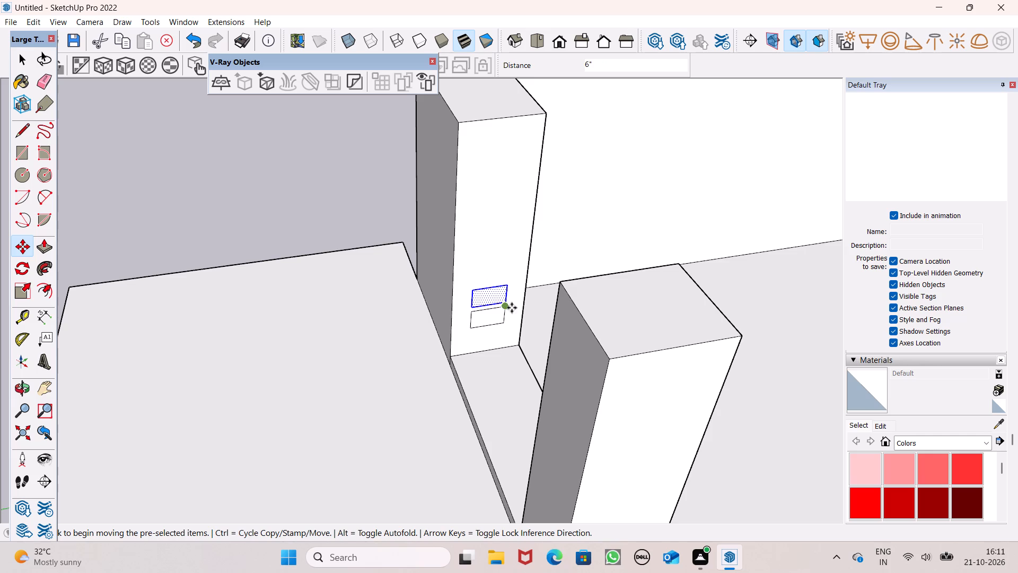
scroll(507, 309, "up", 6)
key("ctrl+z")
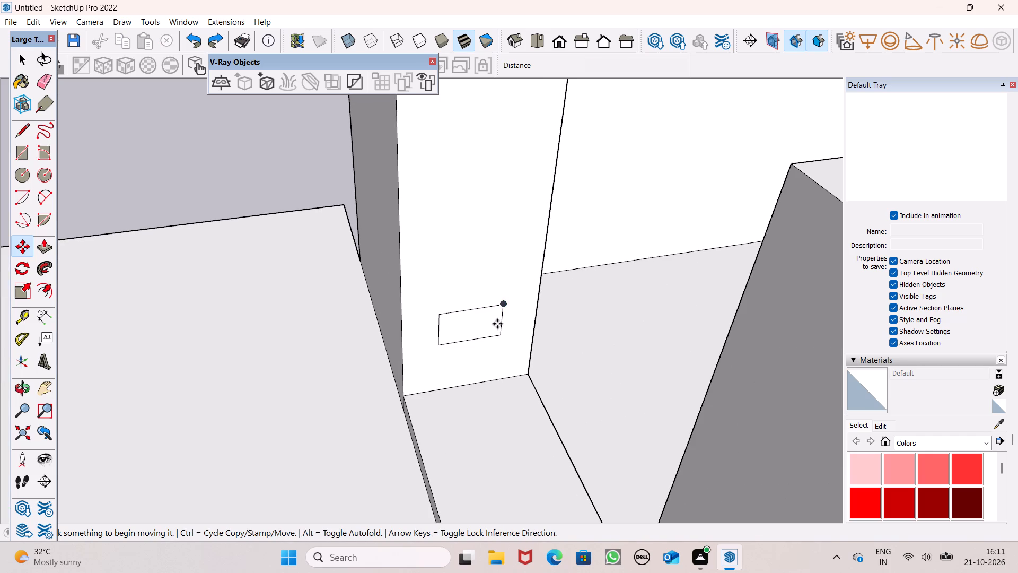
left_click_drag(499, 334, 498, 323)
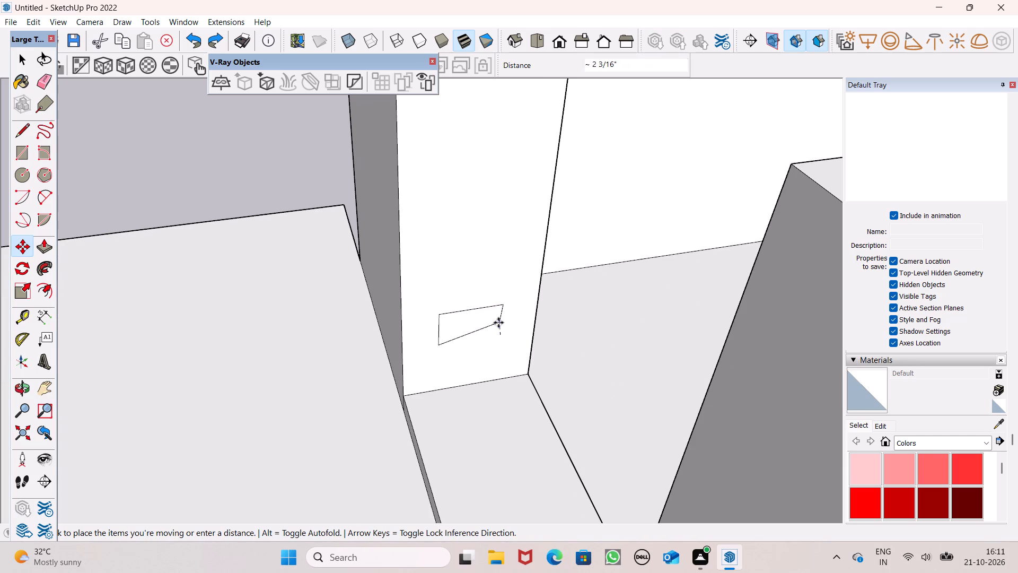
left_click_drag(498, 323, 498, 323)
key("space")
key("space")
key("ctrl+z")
Copy the small rectangle a little above itself on the corner post's face and multiply the copy with *7.
double_click(495, 322)
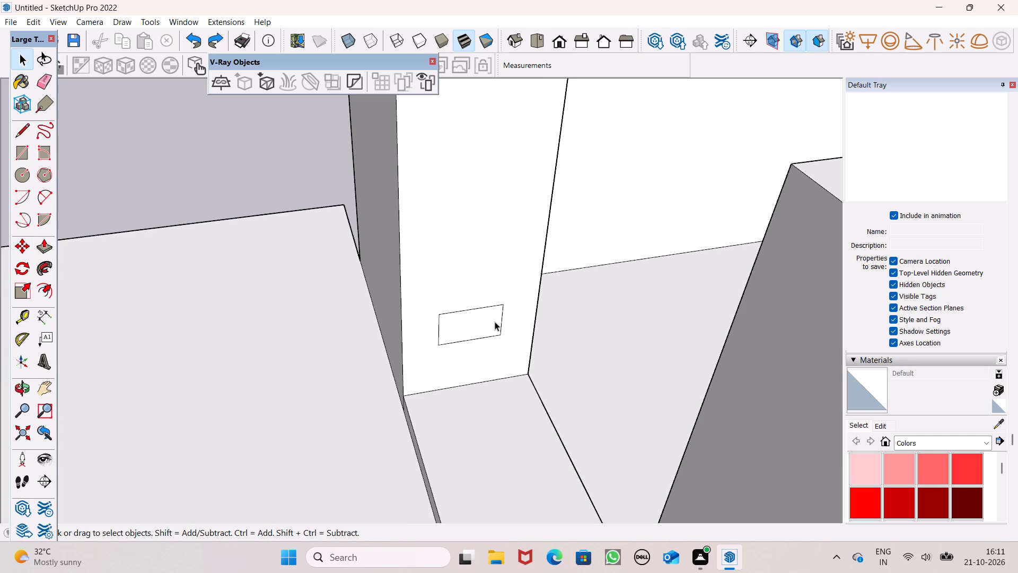
key("m")
key("Return")
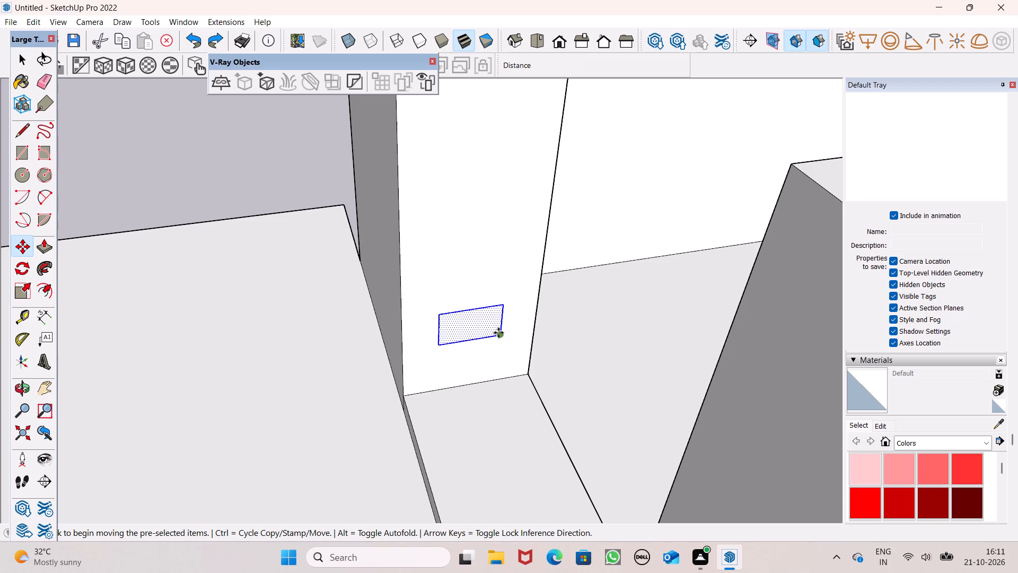
left_click_drag(499, 337, 498, 294)
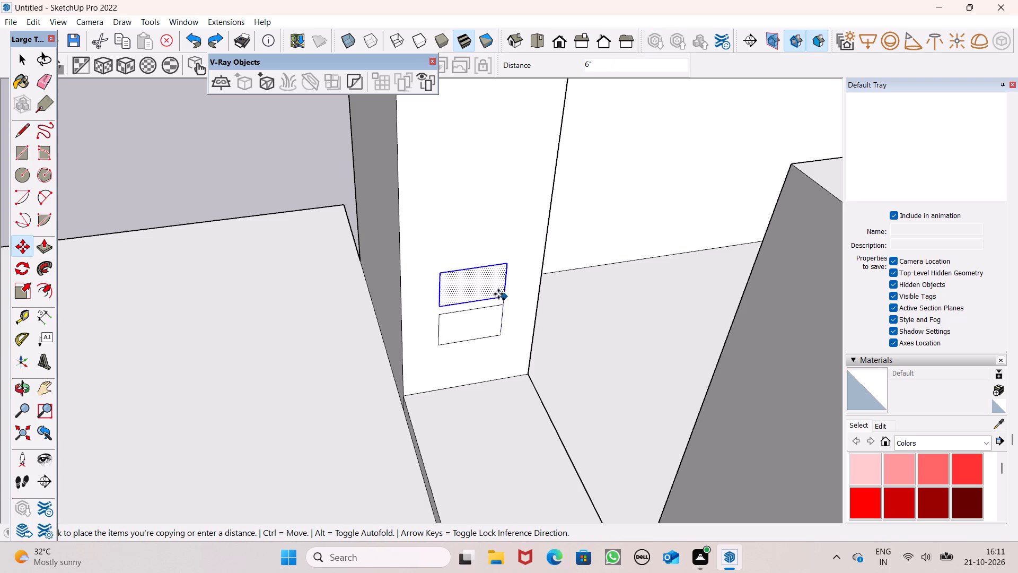
left_click_drag(498, 294, 499, 289)
key("shift+asterisk")
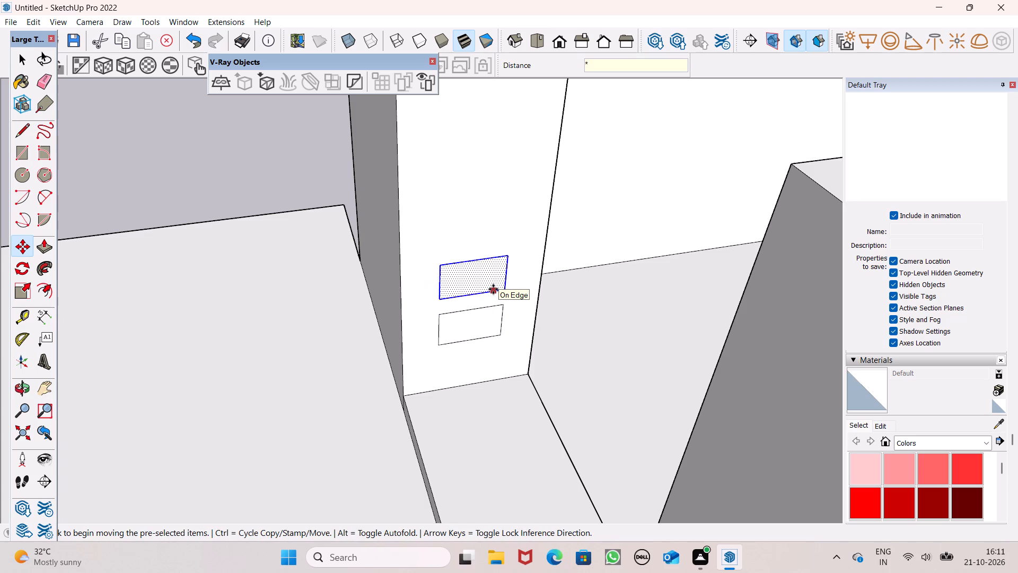
key("7")
key("Return")
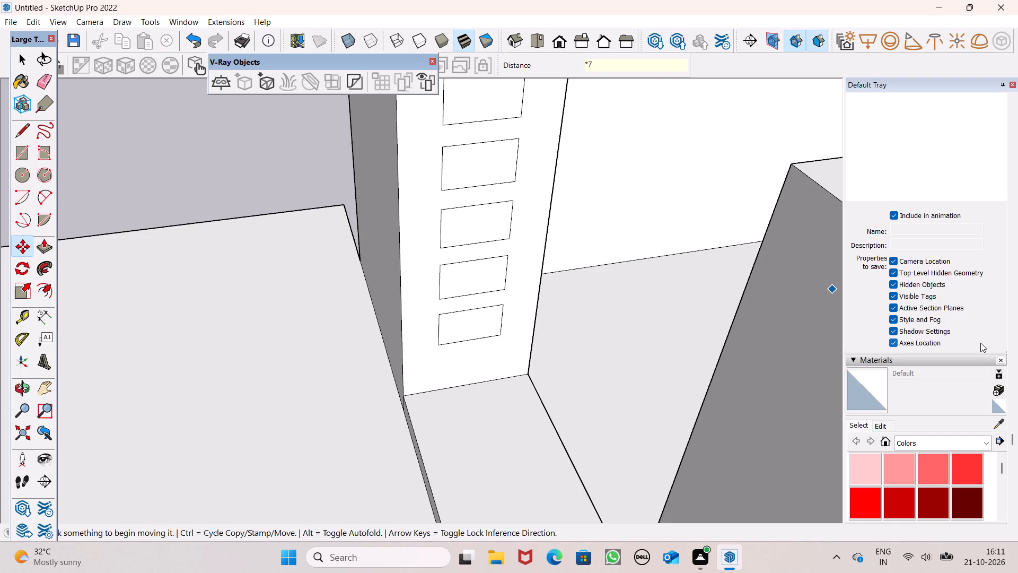
Delete the top and both side edges of the uppermost rectangle copy that sticks out above the corner post.
scroll(948, 343, "down", 4)
scroll(197, 189, "down", 5)
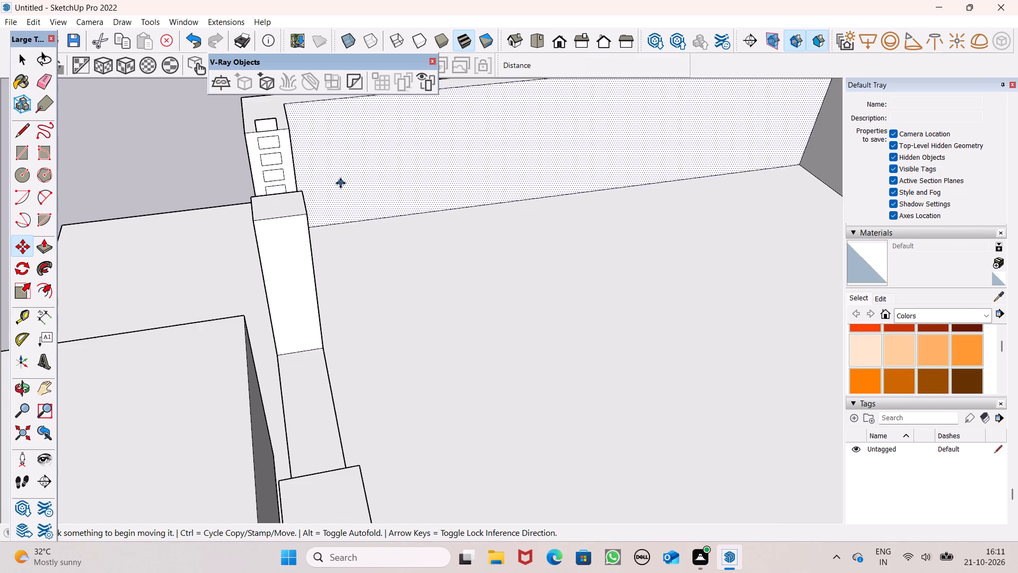
scroll(340, 183, "down", 3)
key("space")
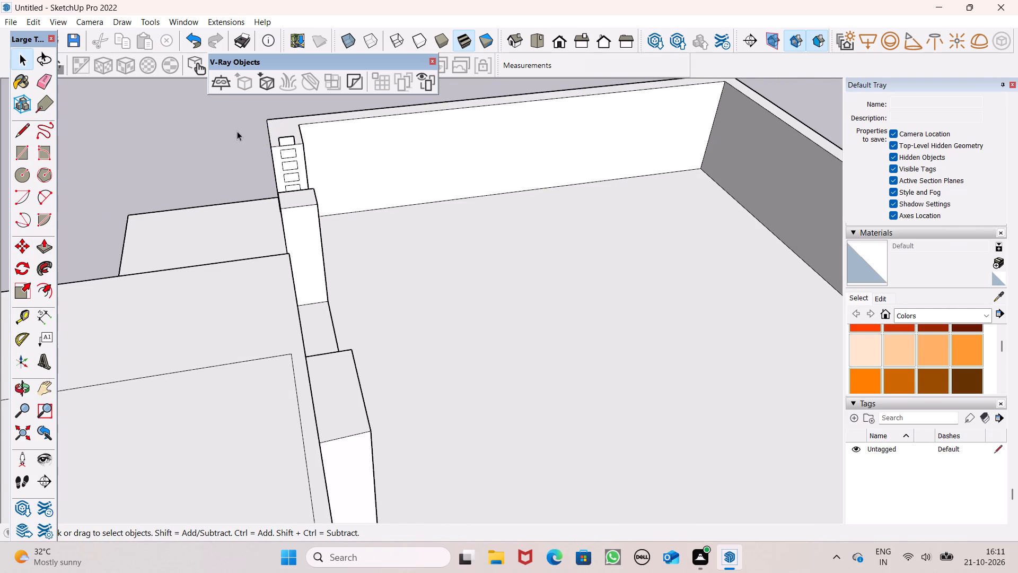
scroll(237, 131, "up", 3)
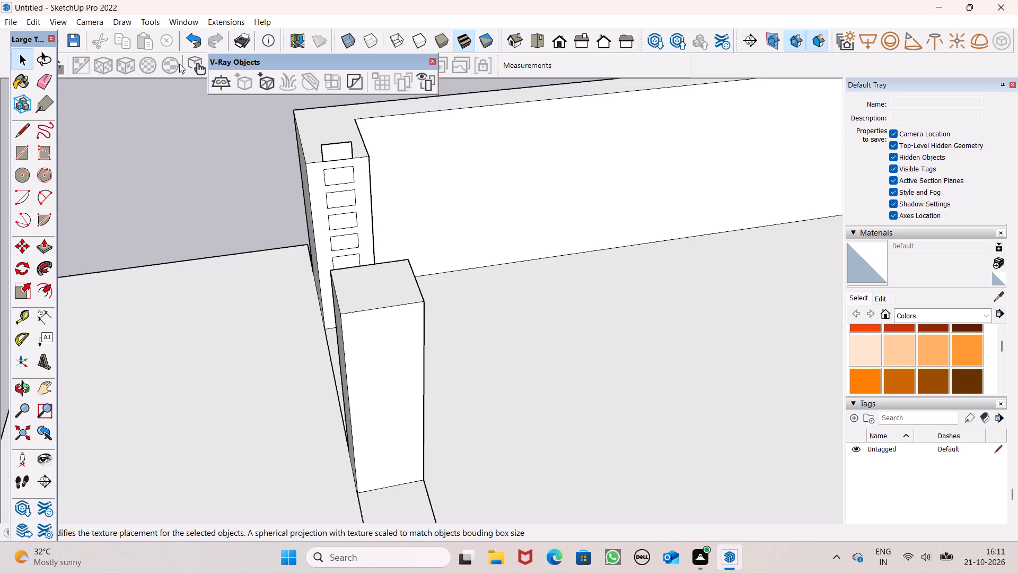
middle_click_drag(156, 73, 227, 58)
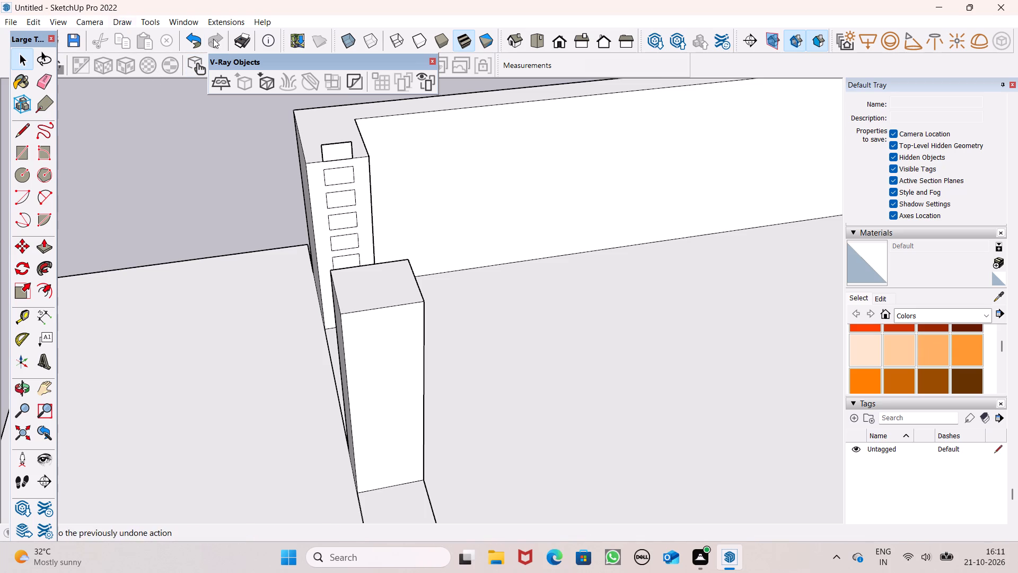
scroll(255, 145, "up", 4)
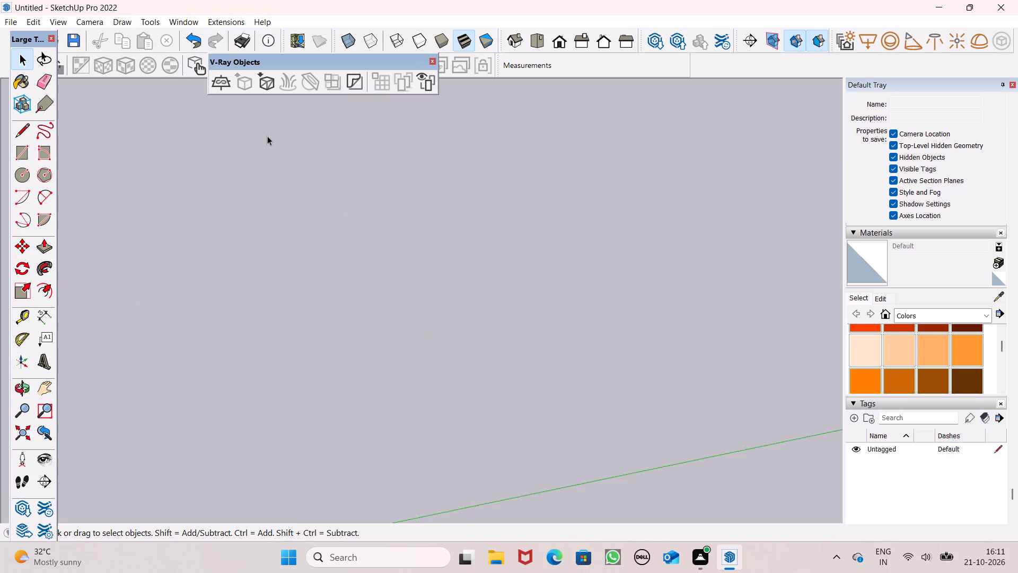
scroll(267, 136, "down", 4)
scroll(349, 147, "up", 5)
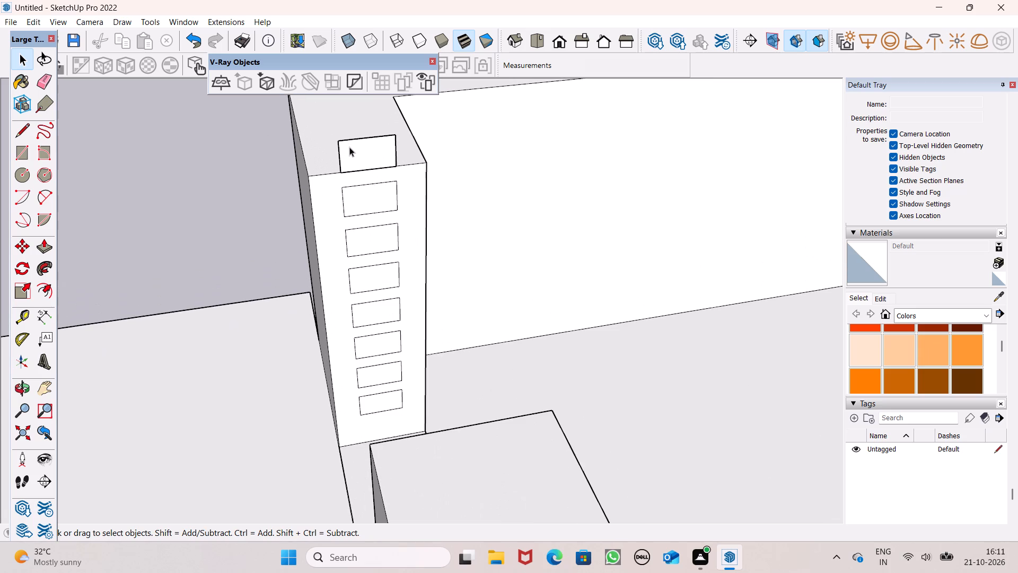
left_click(350, 140)
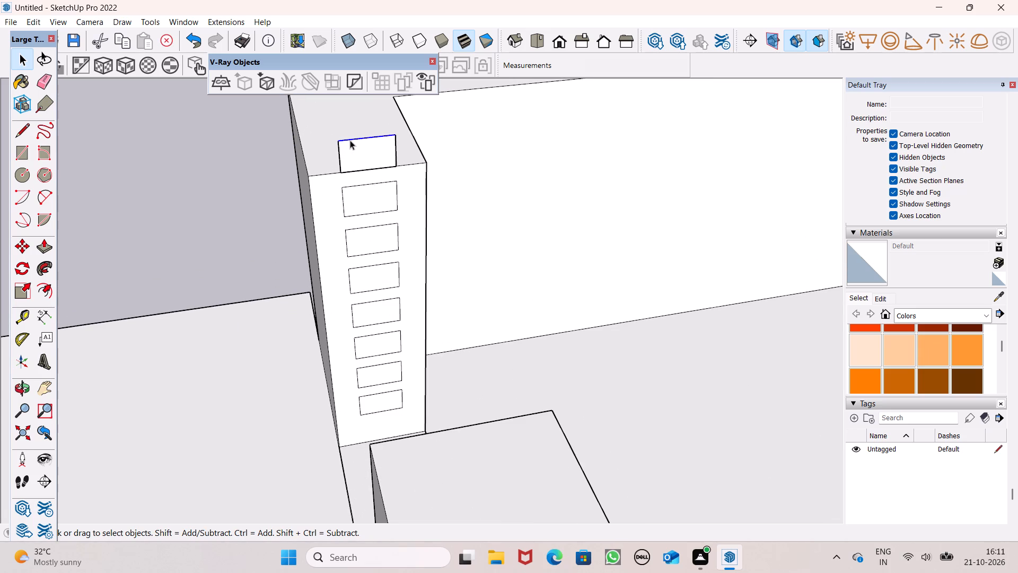
key("Delete")
left_click(340, 146)
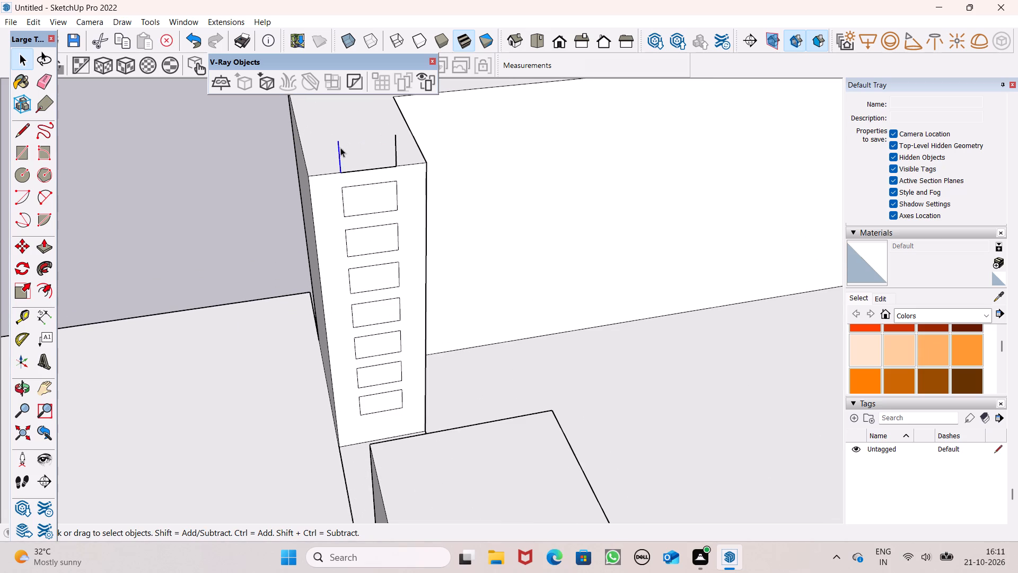
key("Delete")
scroll(364, 165, "up", 8)
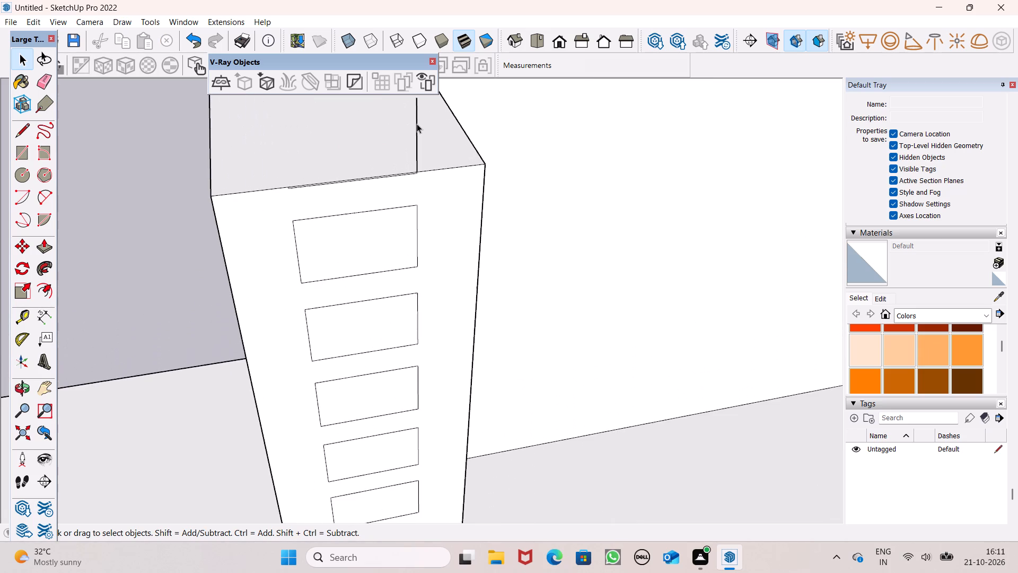
scroll(418, 128, "up", 4)
left_click(417, 136)
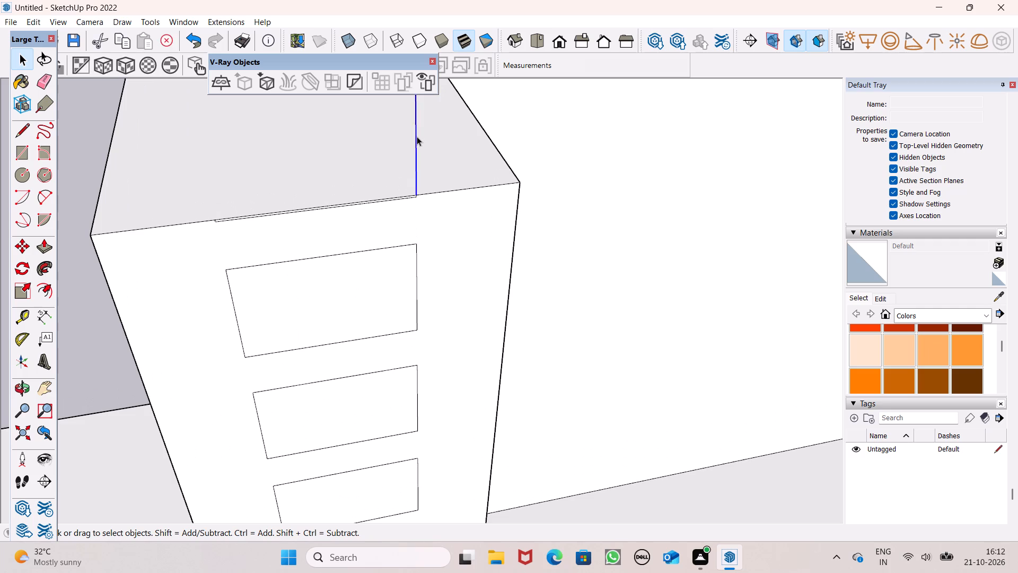
key("Delete")
Erase the uppermost copy's leftover bottom edge and the two short edge stubs just below the post's top edge.
scroll(420, 156, "down", 1)
scroll(409, 201, "up", 11)
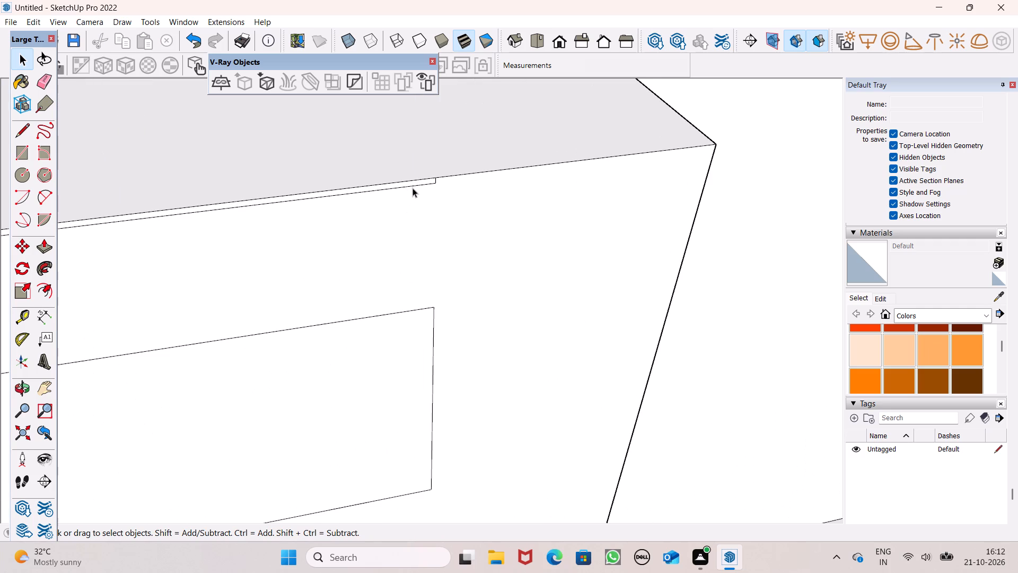
left_click(414, 185)
key("Delete")
scroll(447, 175, "down", 3)
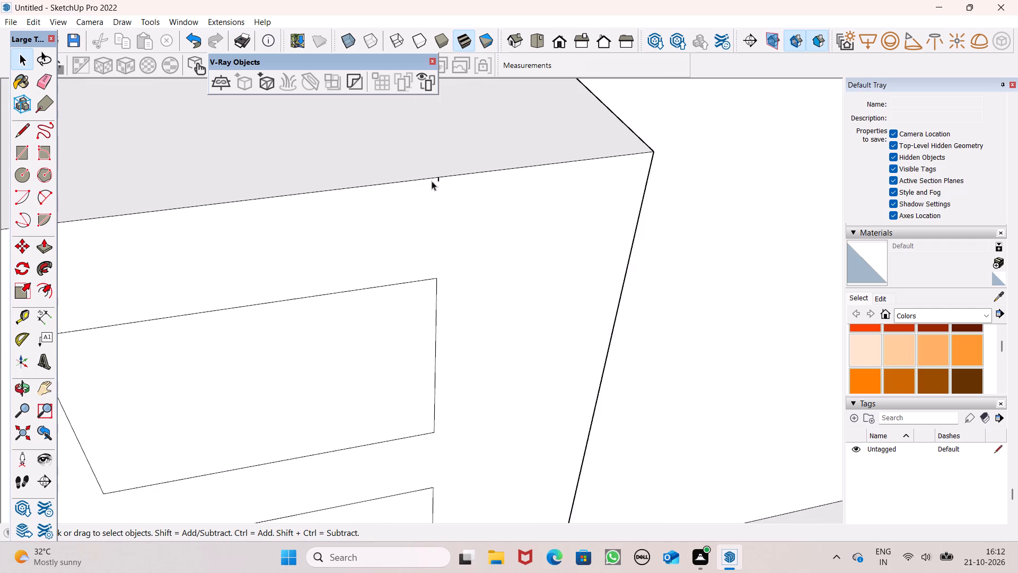
scroll(525, 139, "down", 5)
scroll(337, 143, "down", 2)
scroll(231, 188, "up", 10)
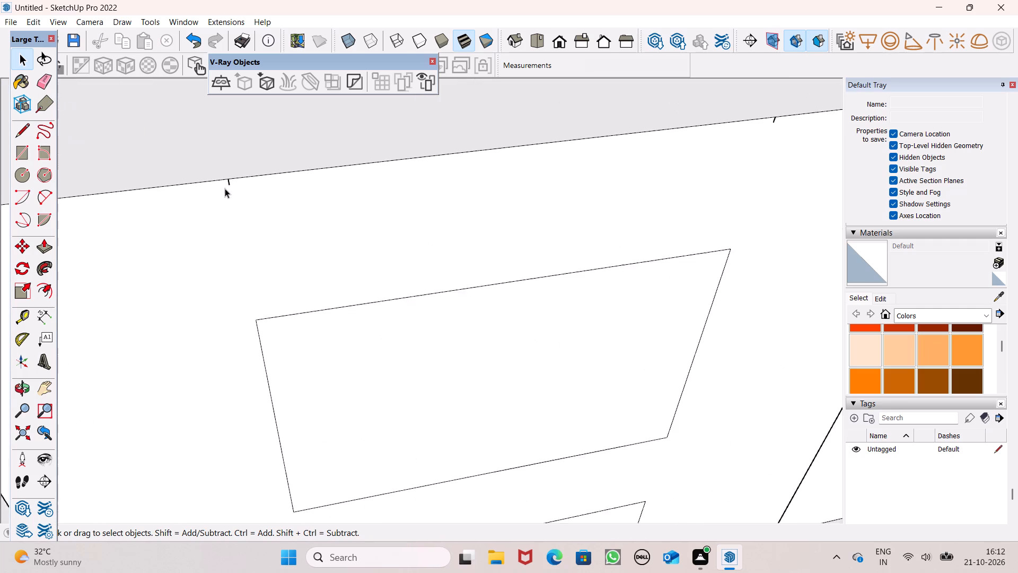
scroll(225, 188, "up", 4)
scroll(382, 149, "down", 6)
left_click(52, 84)
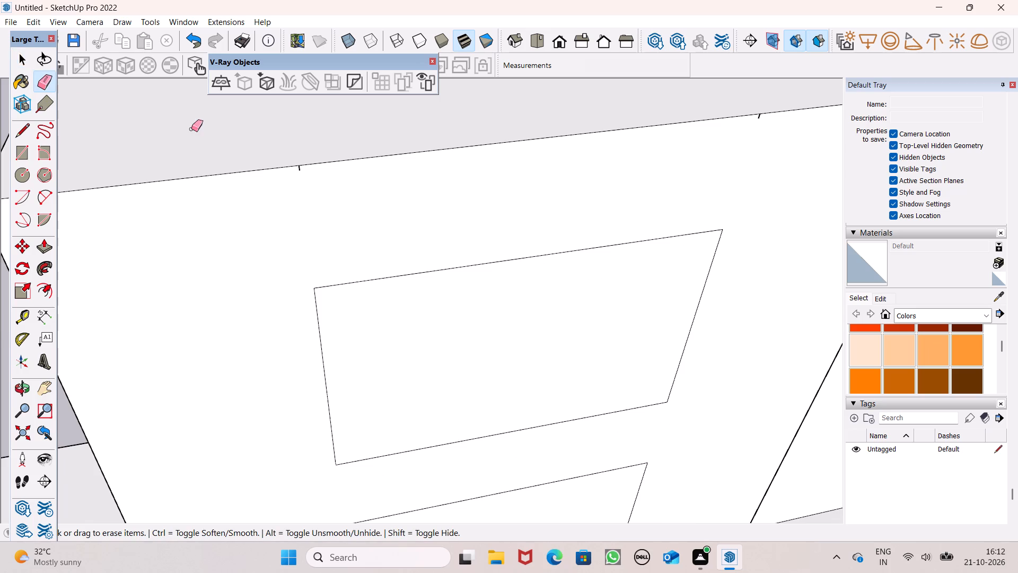
scroll(226, 142, "up", 5)
scroll(309, 208, "up", 7)
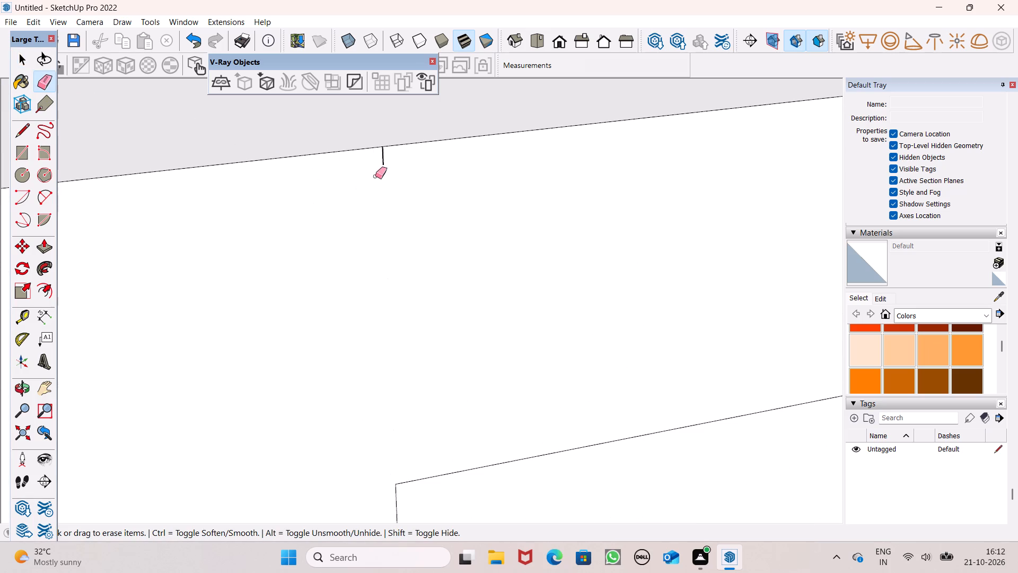
left_click(385, 166)
left_click(385, 166)
scroll(363, 176, "down", 7)
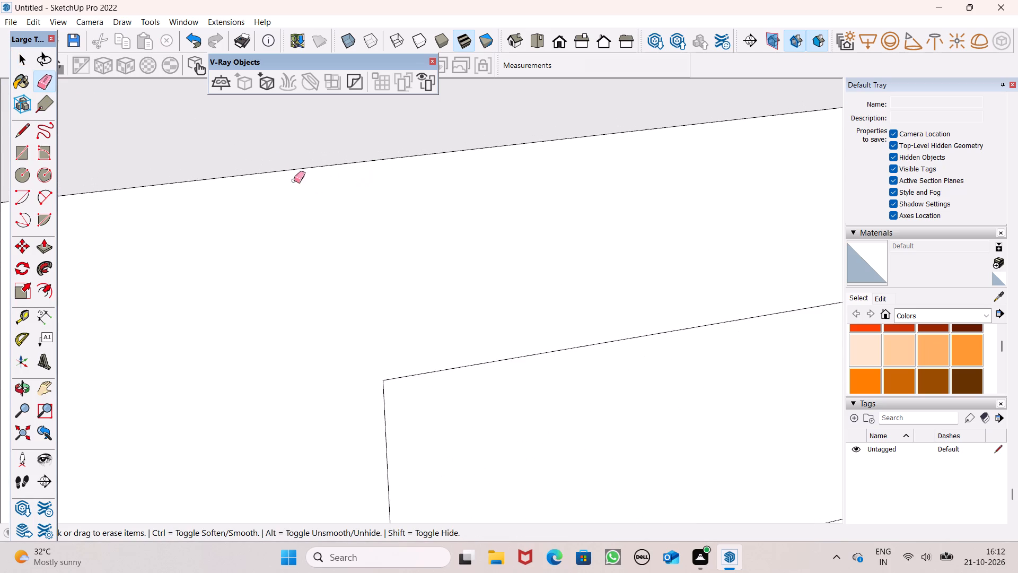
scroll(271, 177, "down", 4)
scroll(389, 183, "down", 4)
scroll(292, 193, "down", 5)
scroll(580, 169, "up", 2)
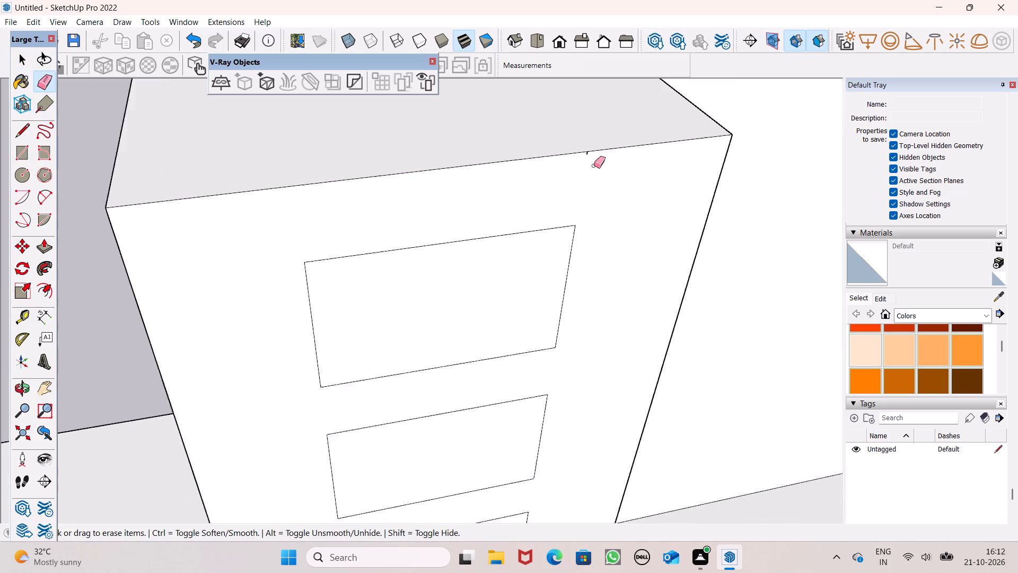
scroll(594, 166, "up", 19)
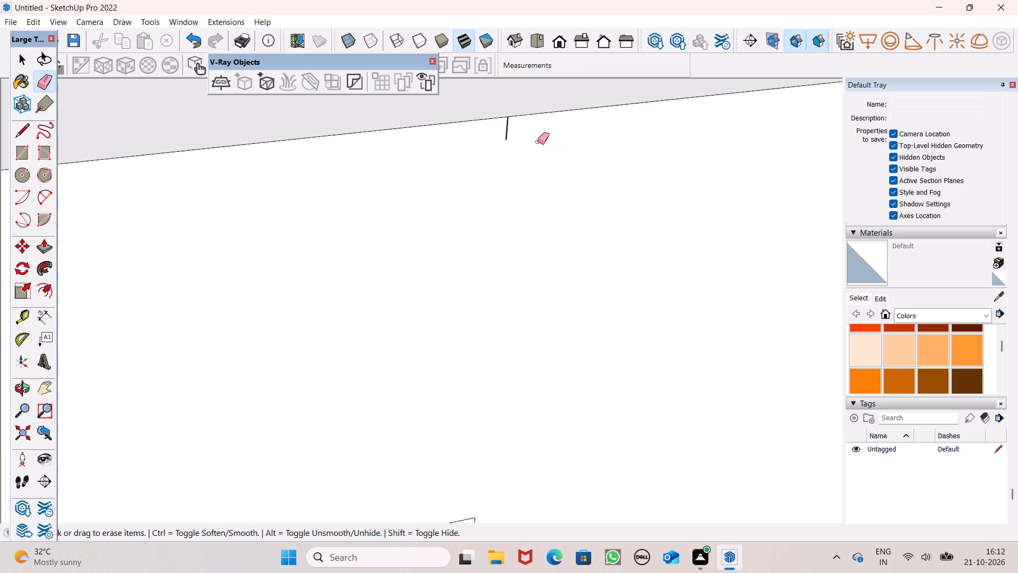
left_click(507, 135)
scroll(504, 157, "down", 9)
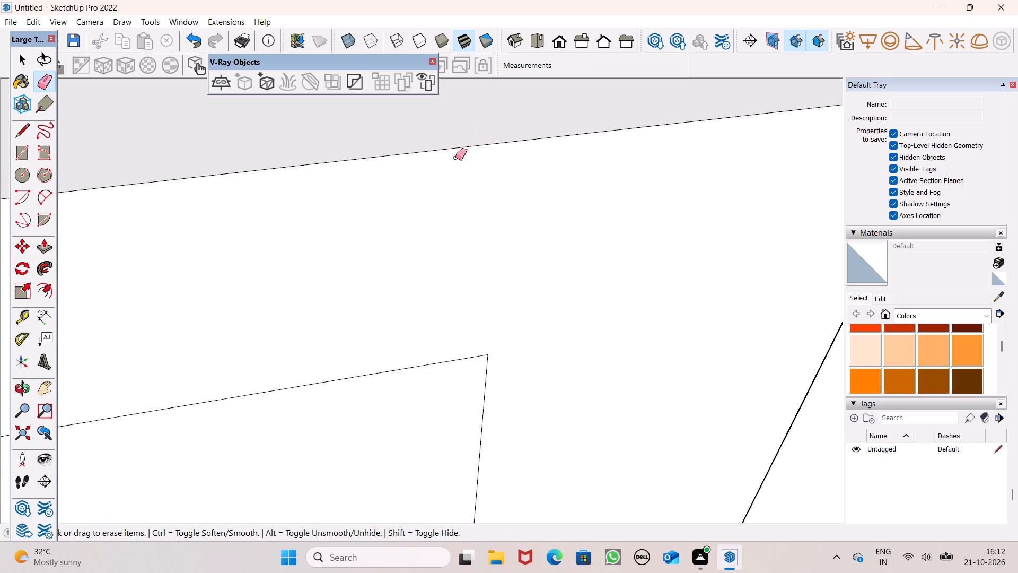
scroll(455, 159, "down", 7)
scroll(490, 137, "down", 20)
scroll(490, 137, "down", 8)
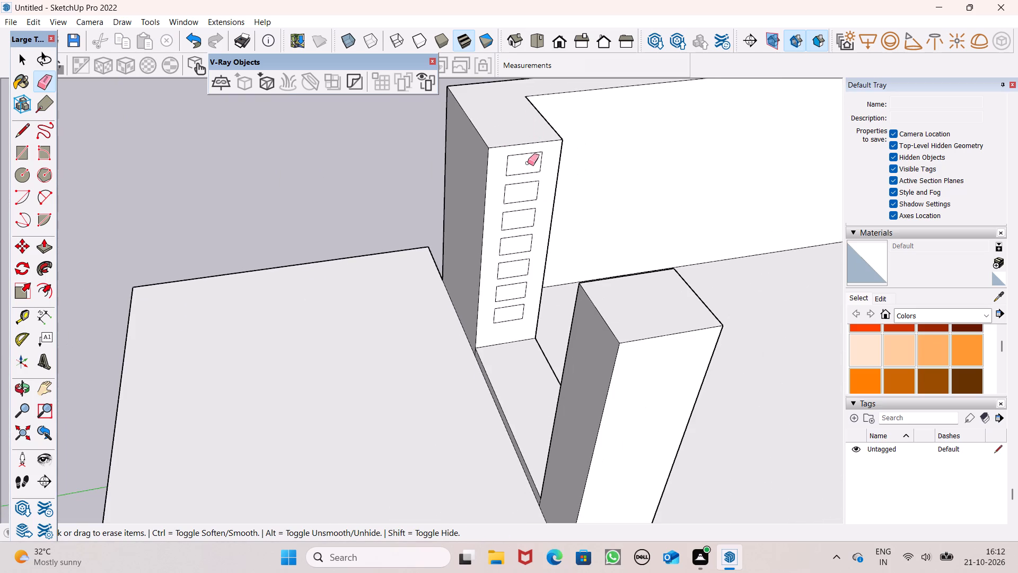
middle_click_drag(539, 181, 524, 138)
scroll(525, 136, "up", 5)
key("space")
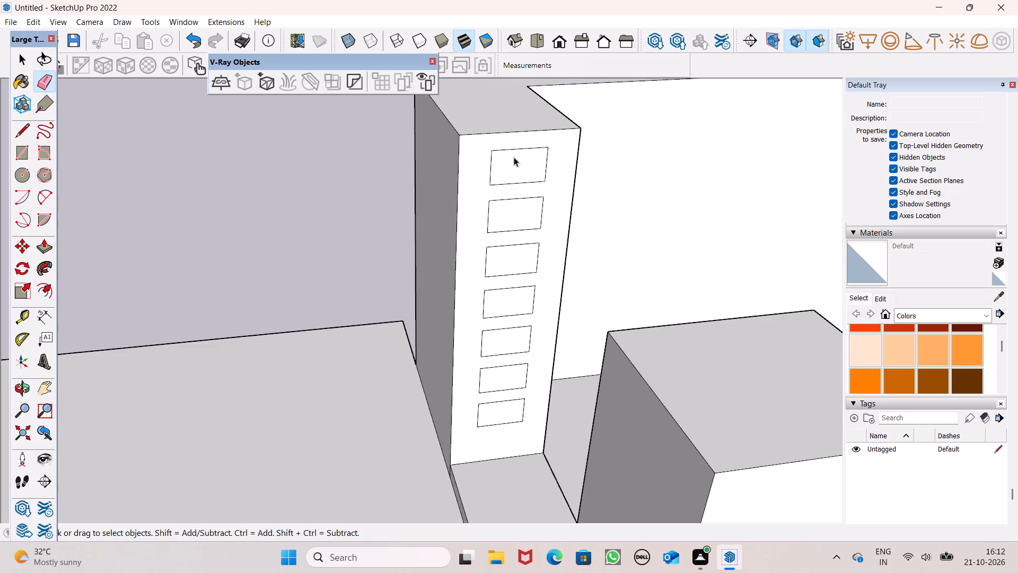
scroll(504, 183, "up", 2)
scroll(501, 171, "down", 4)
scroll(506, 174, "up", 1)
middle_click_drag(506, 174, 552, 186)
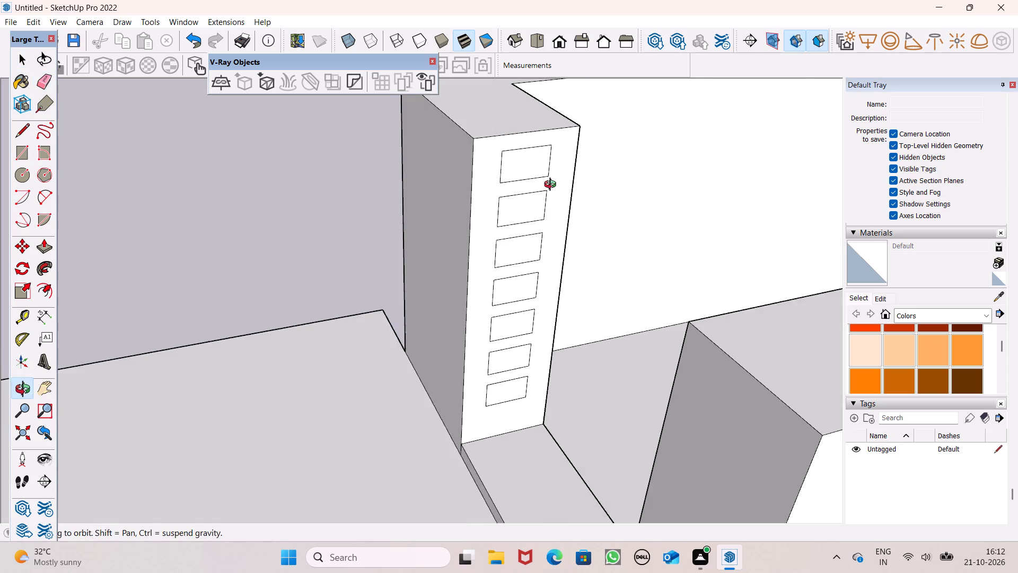
Push/Pull the top face of the corner post and its connected parapet up about 2 7/16".
middle_click_drag(552, 186, 554, 186)
scroll(533, 186, "down", 4)
left_click(42, 247)
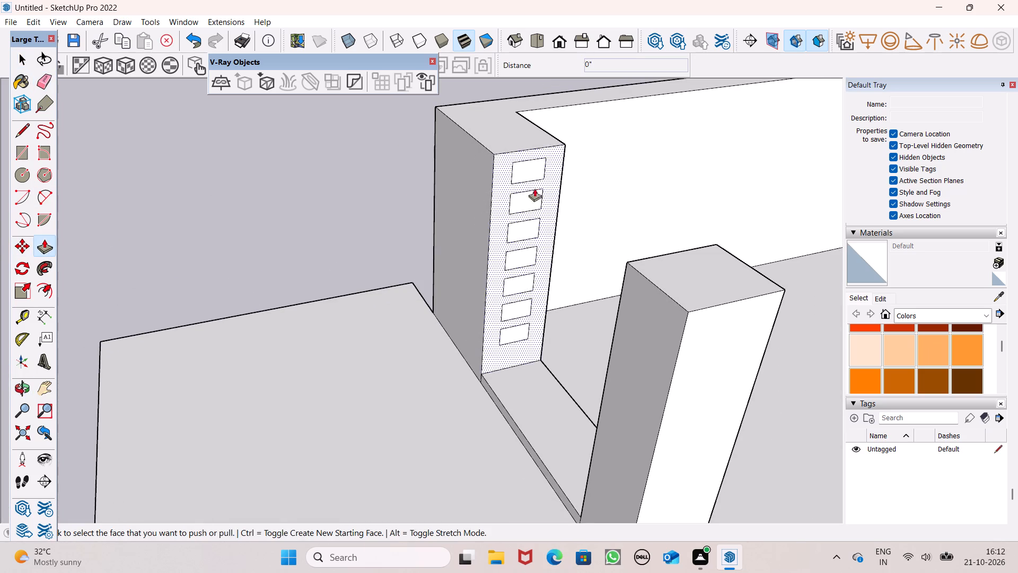
middle_click_drag(546, 222, 574, 284)
scroll(477, 152, "up", 4)
left_click_drag(506, 163, 510, 146)
key("4")
key("shift+quotedbl")
key("Return")
scroll(350, 141, "down", 8)
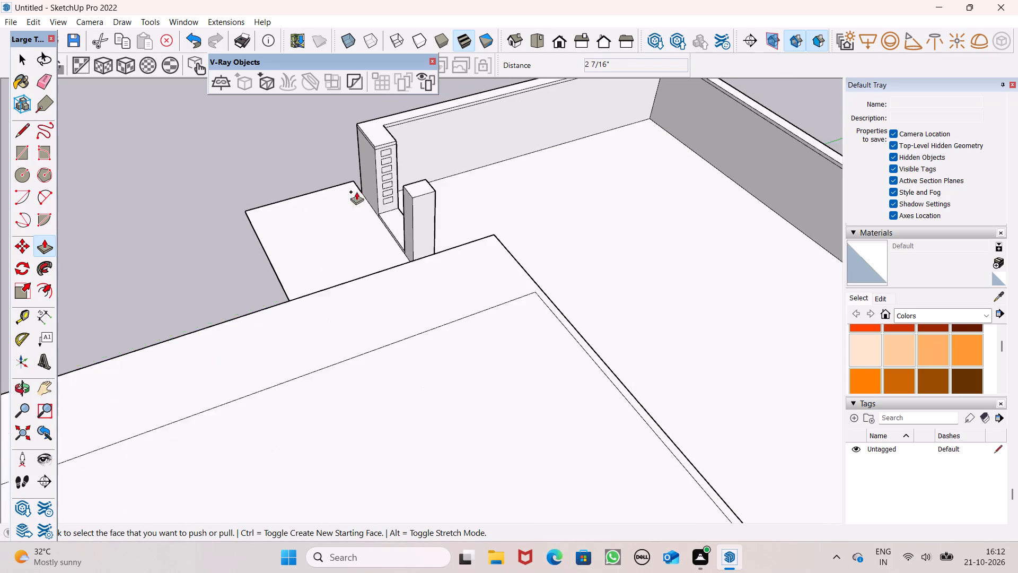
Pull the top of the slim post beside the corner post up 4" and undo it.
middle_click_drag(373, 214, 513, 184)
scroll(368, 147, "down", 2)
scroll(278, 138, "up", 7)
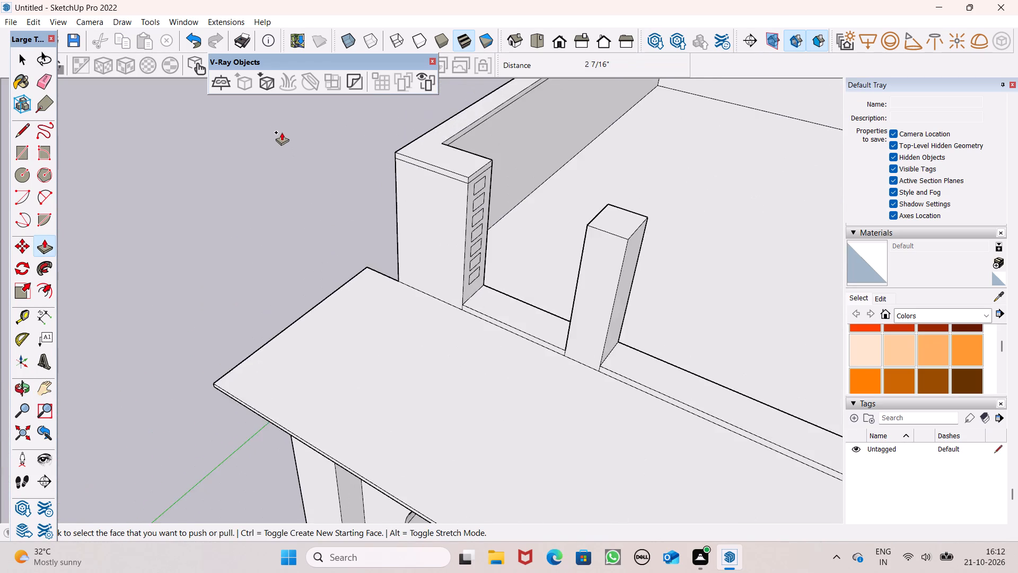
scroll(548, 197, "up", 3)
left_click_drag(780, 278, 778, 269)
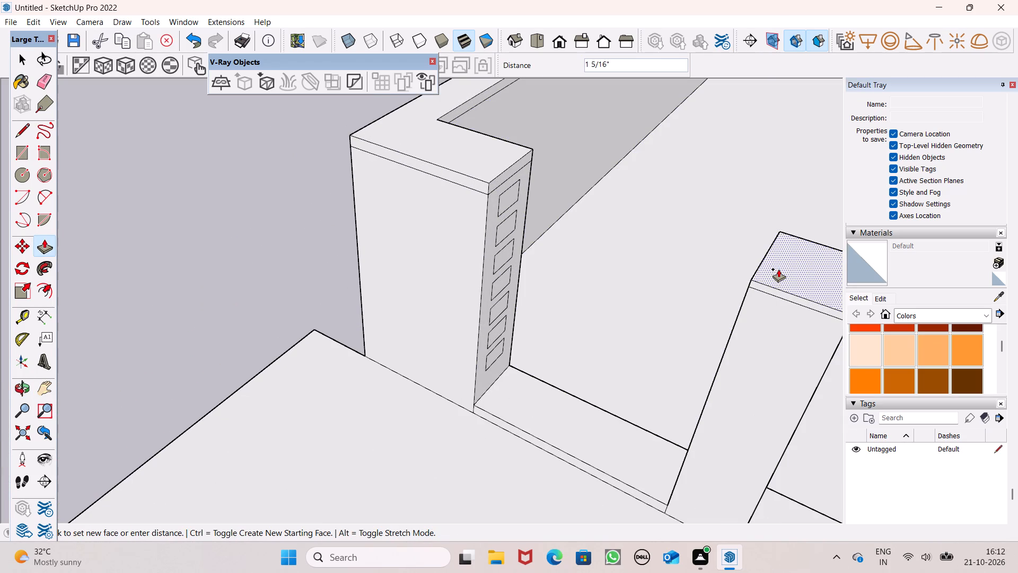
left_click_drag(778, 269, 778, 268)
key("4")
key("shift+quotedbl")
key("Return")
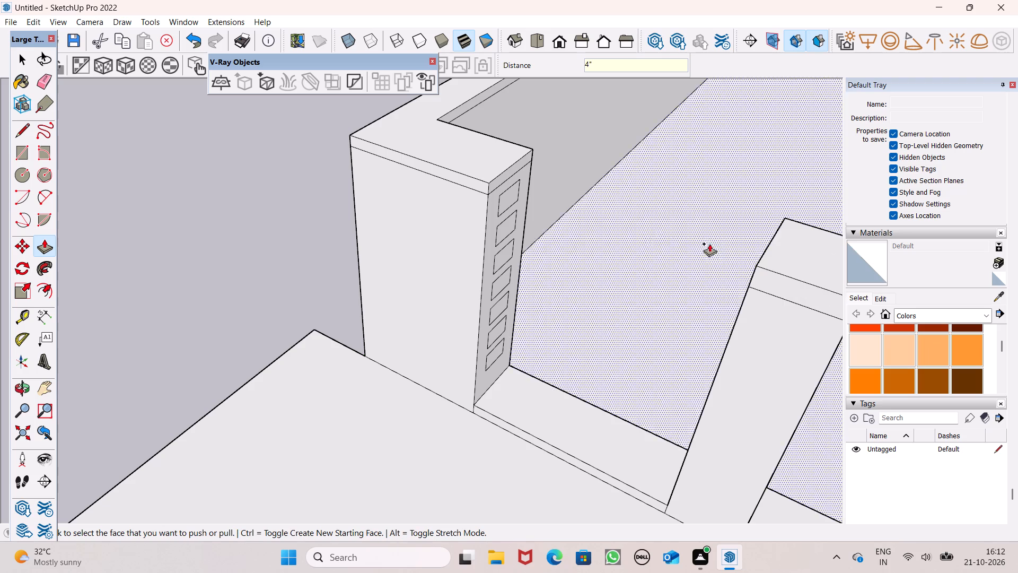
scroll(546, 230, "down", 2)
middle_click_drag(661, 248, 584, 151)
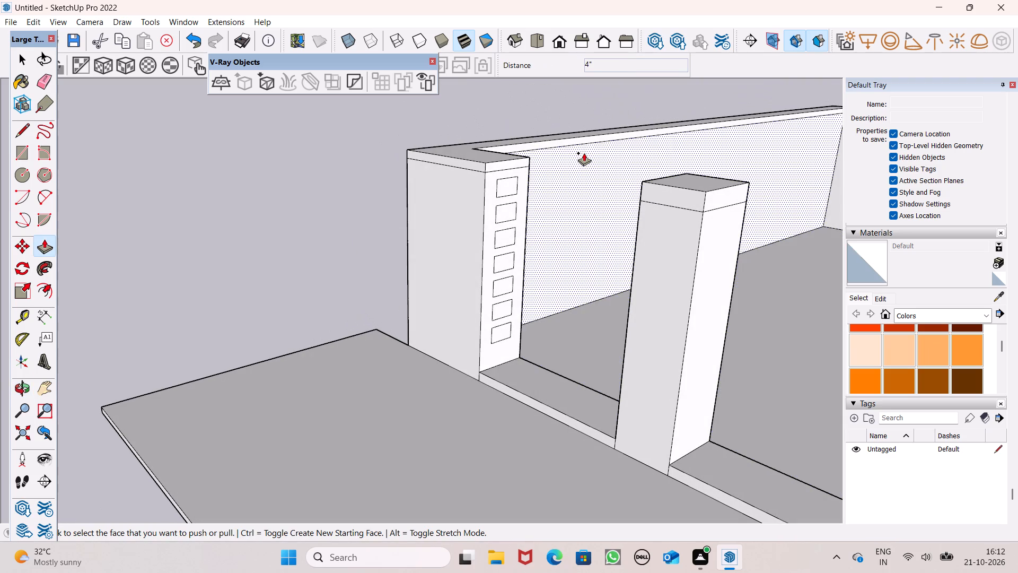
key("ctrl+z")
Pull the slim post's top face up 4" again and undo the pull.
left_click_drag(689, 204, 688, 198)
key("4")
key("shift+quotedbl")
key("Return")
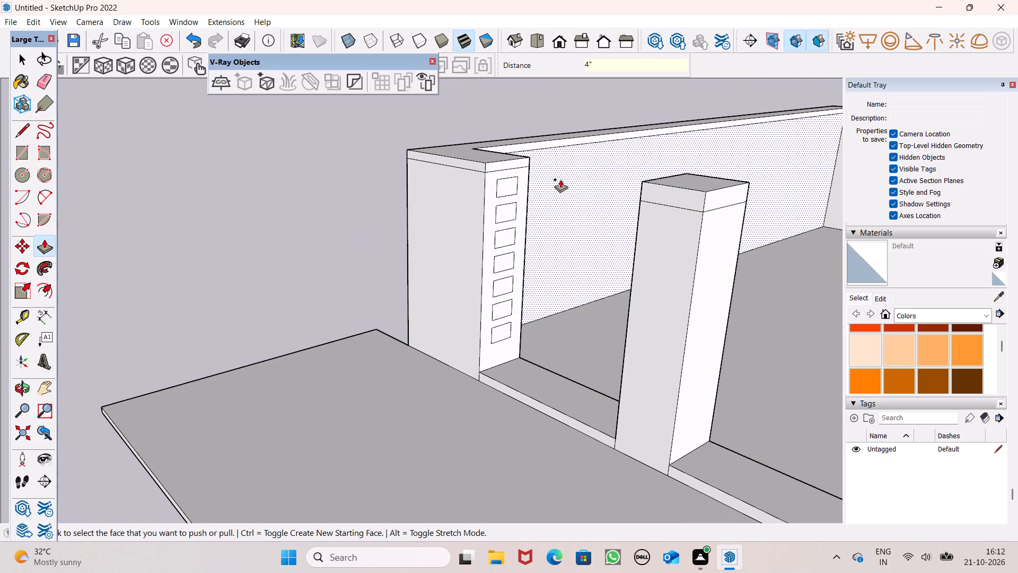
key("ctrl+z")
Pull the slim post's top face up 2 7/16" to match the raised corner post's top.
scroll(685, 192, "up", 4)
scroll(685, 196, "down", 1)
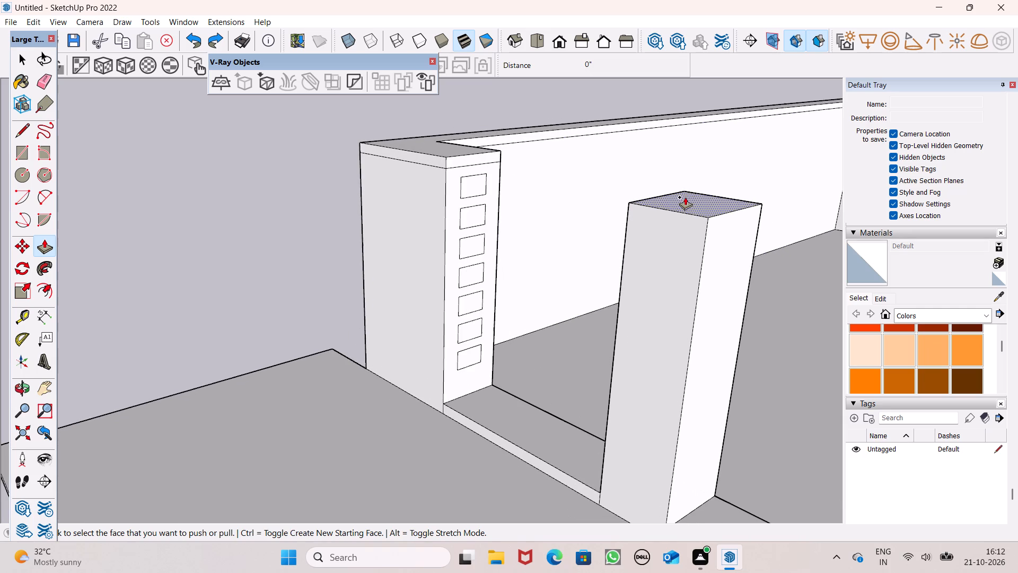
scroll(685, 197, "down", 2)
middle_click_drag(685, 200, 685, 224)
left_click_drag(674, 222, 589, 175)
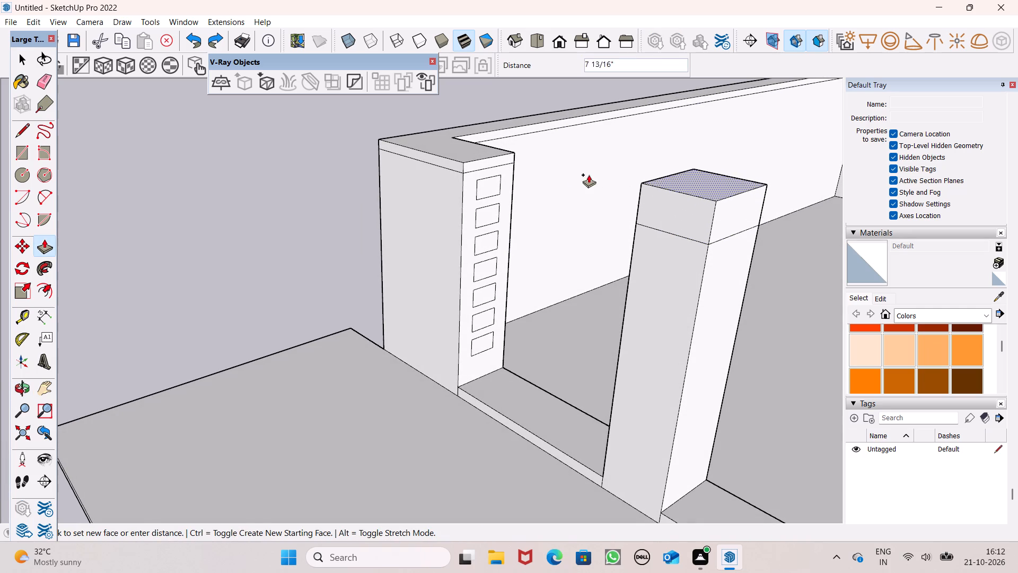
left_click_drag(589, 175, 503, 159)
scroll(508, 163, "down", 4)
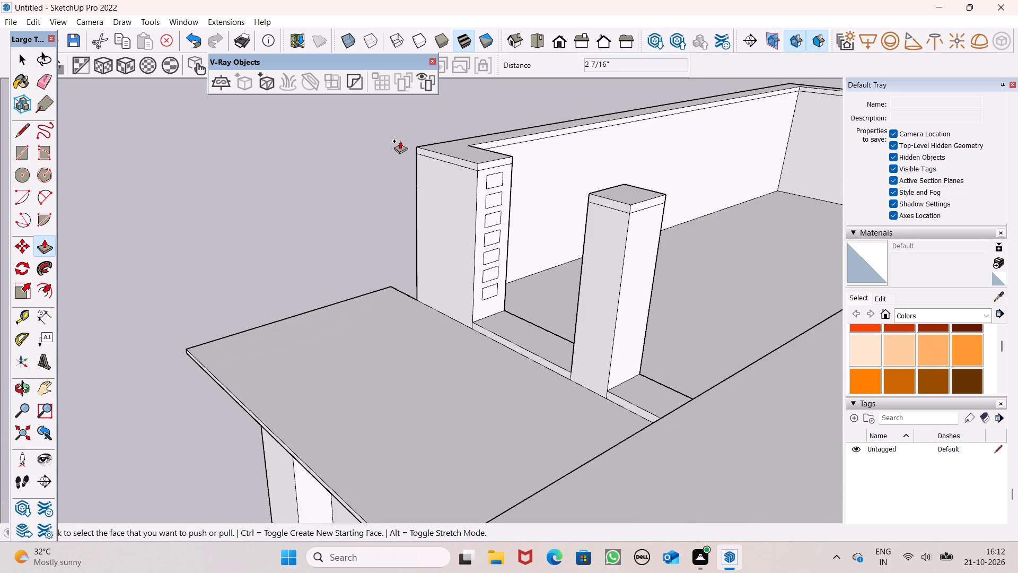
Pull the top of the wide post between the slim post and central block up 2 7/16", matching the slim post's height.
scroll(397, 143, "down", 5)
middle_click_drag(459, 204, 833, 144)
scroll(576, 155, "down", 5)
scroll(415, 160, "down", 2)
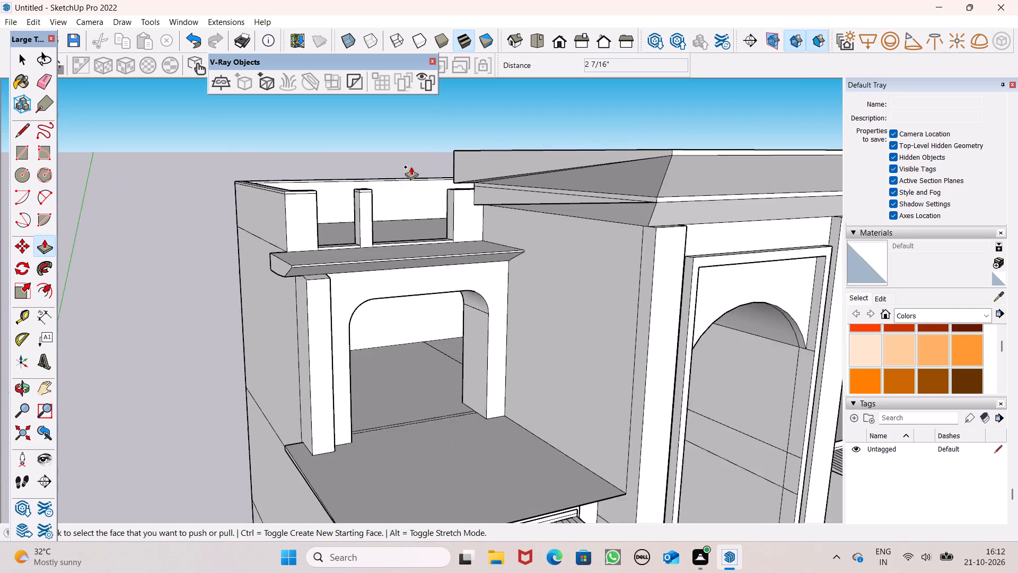
scroll(411, 167, "down", 1)
middle_click_drag(386, 211, 840, 193)
scroll(446, 185, "down", 3)
middle_click_drag(465, 204, 730, 334)
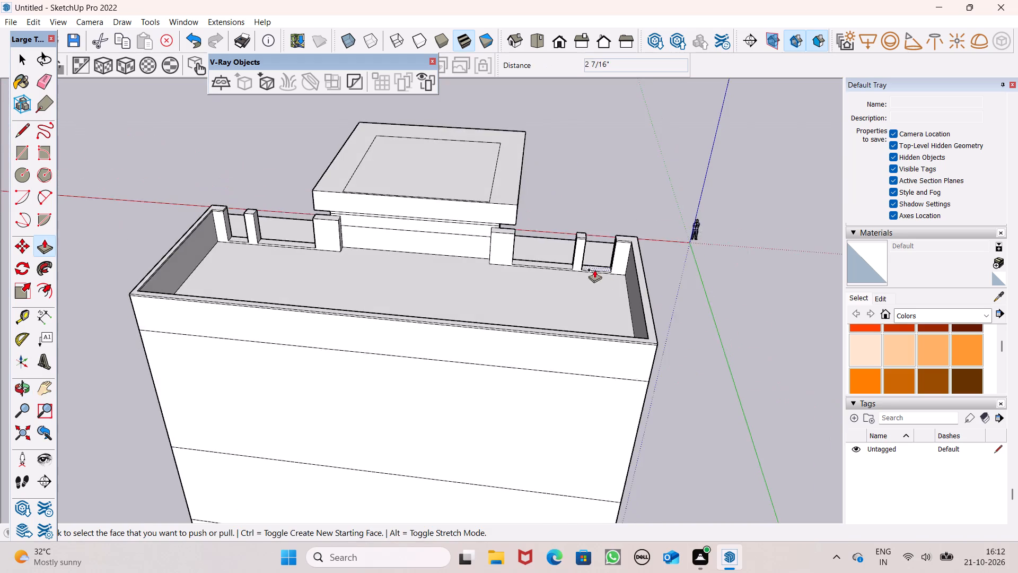
scroll(590, 269, "up", 7)
scroll(492, 216, "up", 5)
middle_click(492, 216)
scroll(436, 207, "down", 5)
middle_click_drag(482, 228, 537, 257)
scroll(546, 231, "up", 3)
left_click_drag(507, 235, 682, 229)
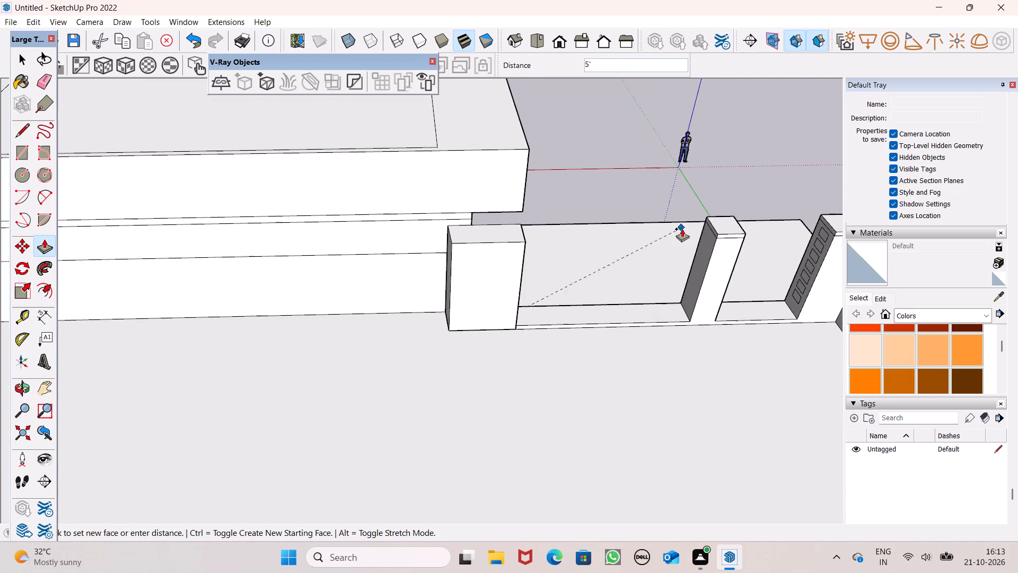
left_click_drag(682, 229, 714, 233)
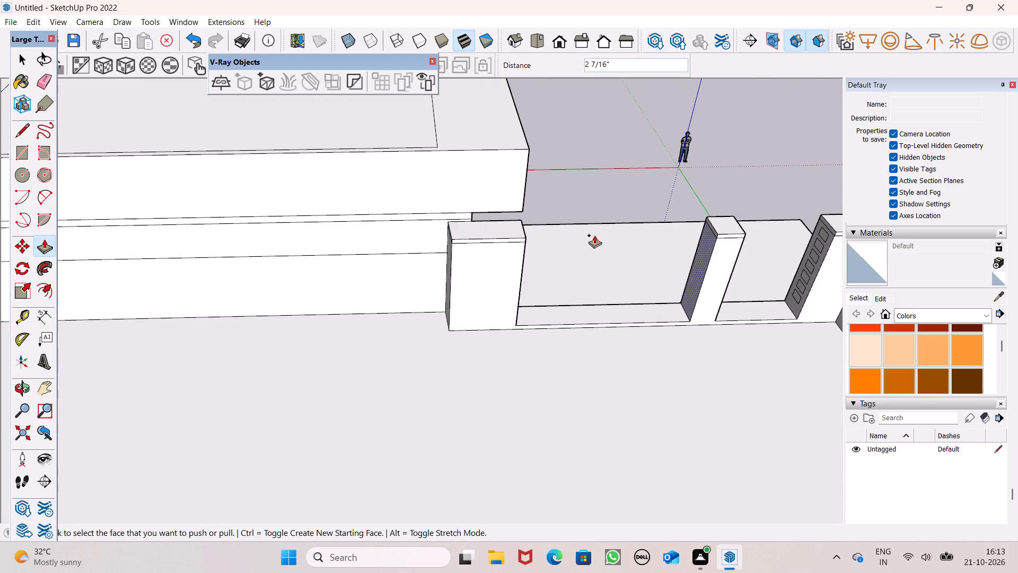
Pull the top of the wide post on the central block's other side up 2 7/16", level with the raised wide post.
middle_click_drag(579, 245, 502, 174)
scroll(627, 157, "down", 8)
middle_click_drag(631, 173, 779, 203)
scroll(779, 205, "up", 1)
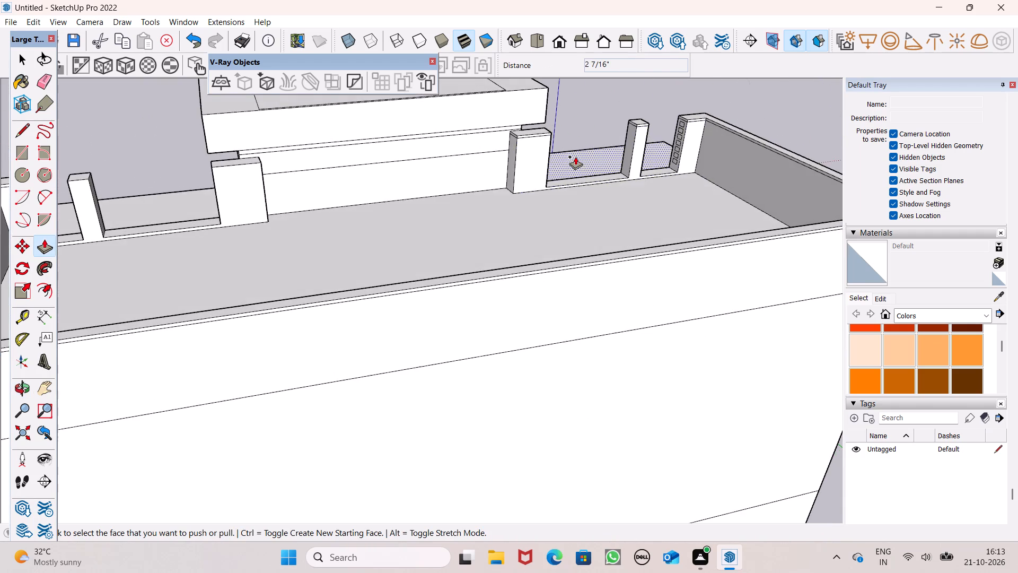
scroll(571, 156, "down", 5)
middle_click_drag(368, 205, 423, 250)
scroll(384, 198, "up", 10)
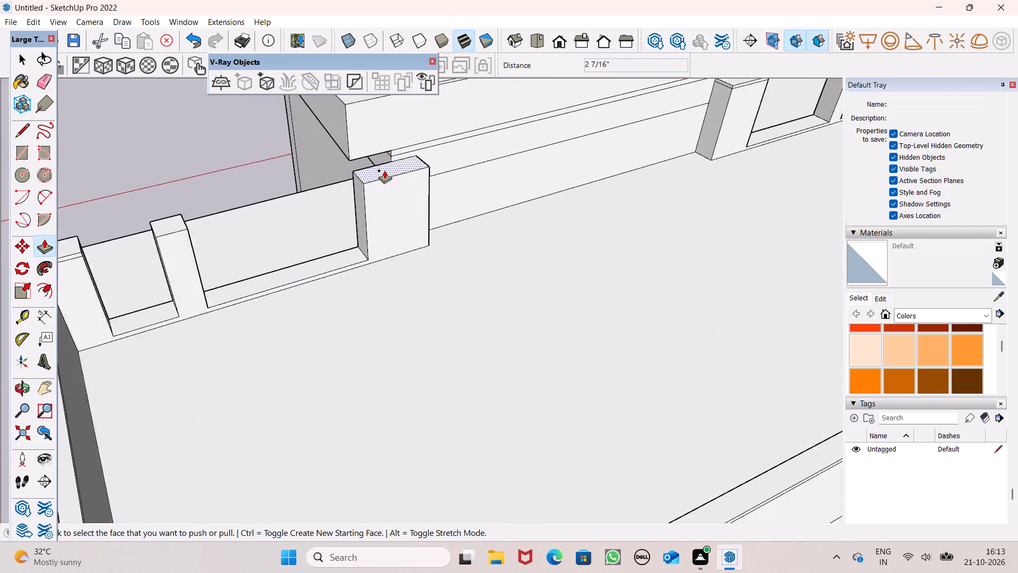
scroll(384, 170, "up", 1)
scroll(356, 241, "down", 5)
scroll(375, 202, "down", 6)
scroll(368, 151, "up", 6)
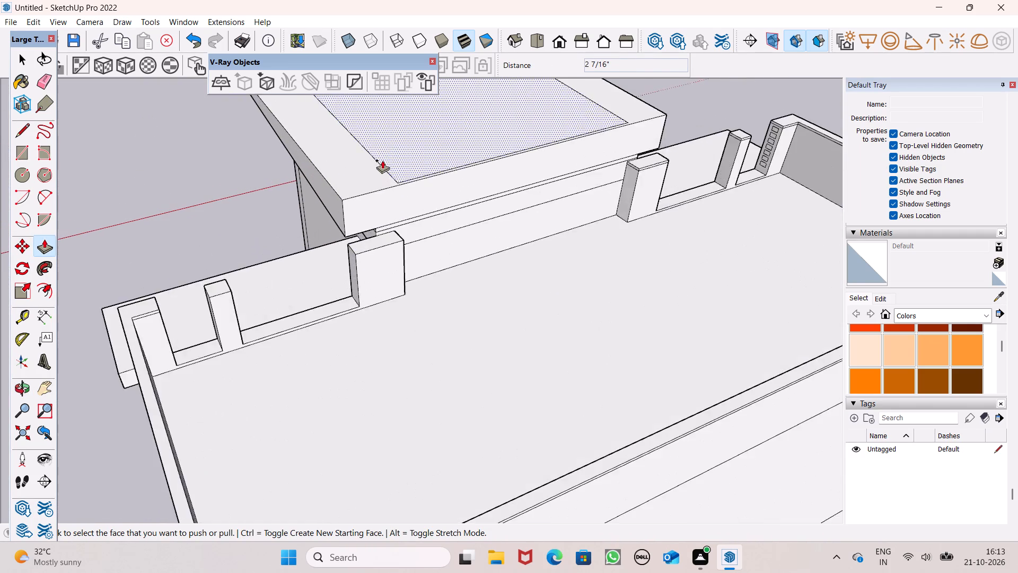
scroll(526, 178, "down", 6)
scroll(442, 210, "up", 5)
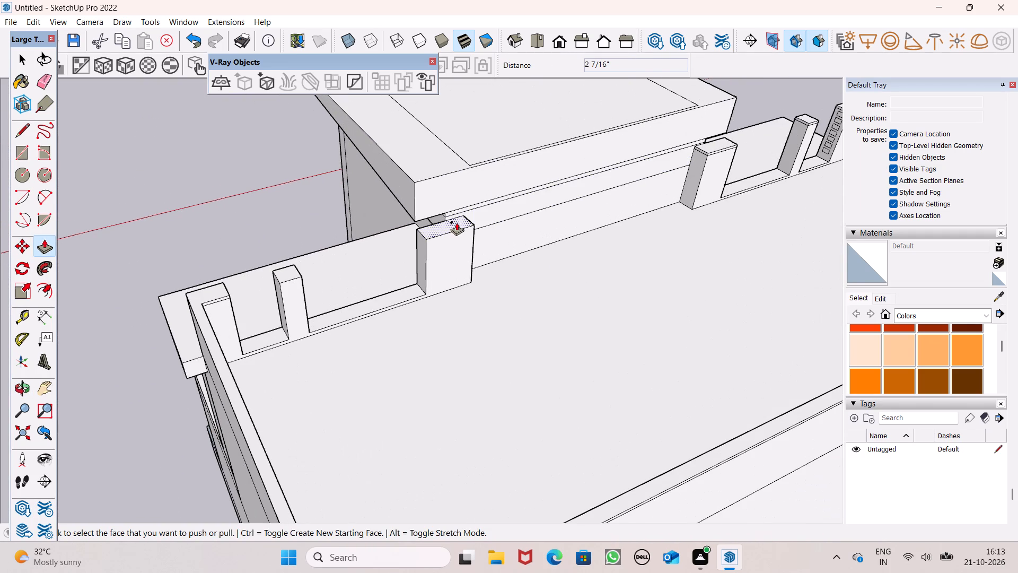
left_click_drag(457, 222, 706, 154)
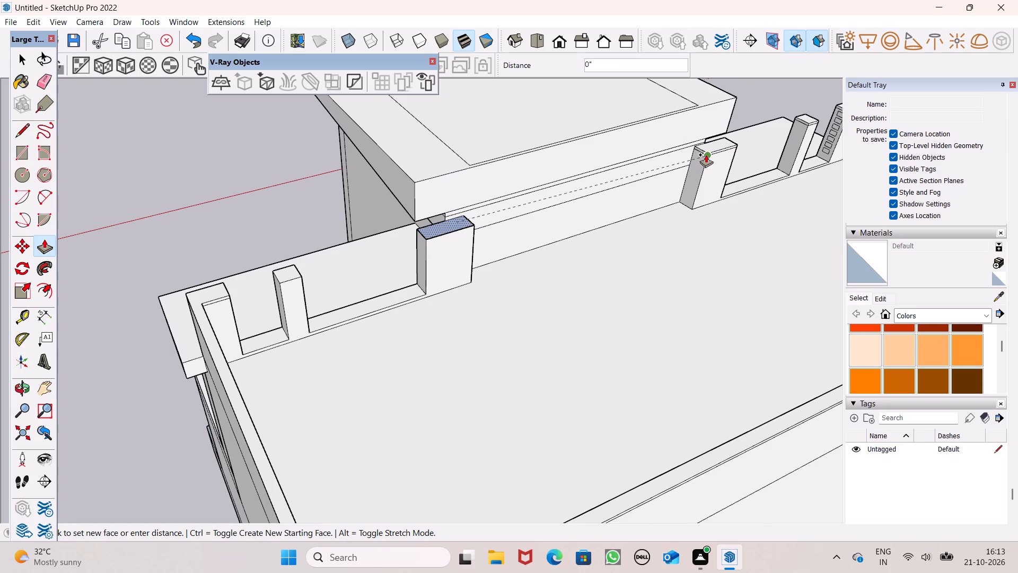
left_click_drag(706, 154, 707, 152)
scroll(674, 163, "up", 8)
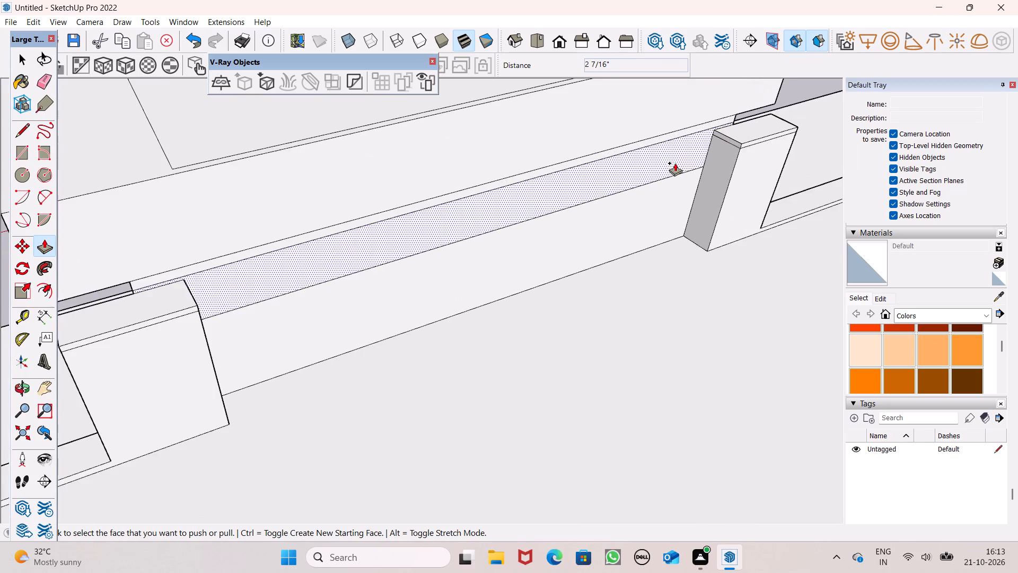
Pull the top of the slim post on that side up 2 7/16", level with the adjacent wide post.
scroll(675, 163, "down", 11)
scroll(501, 190, "down", 5)
scroll(437, 232, "up", 3)
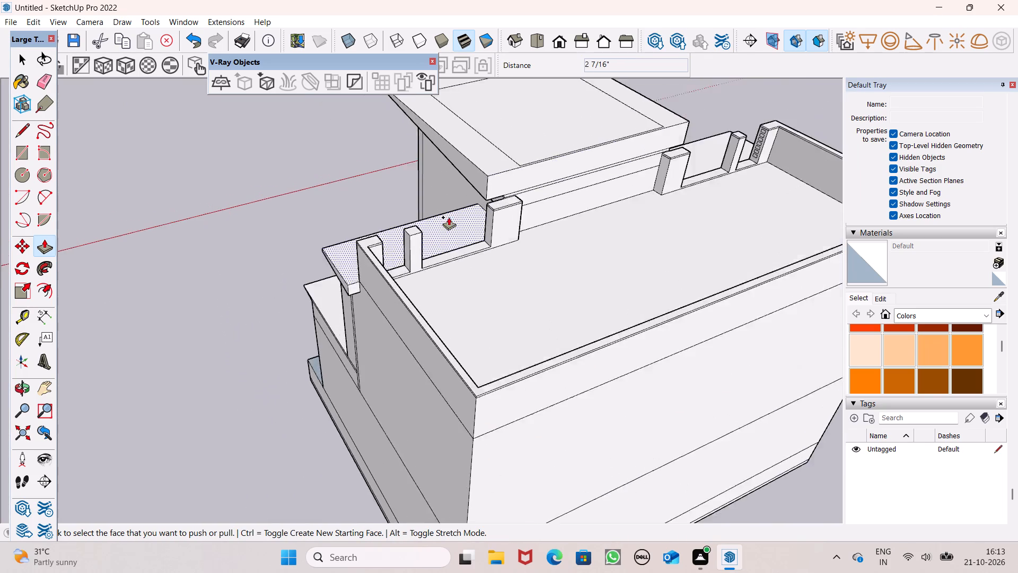
scroll(449, 217, "up", 5)
middle_click_drag(495, 210, 481, 192)
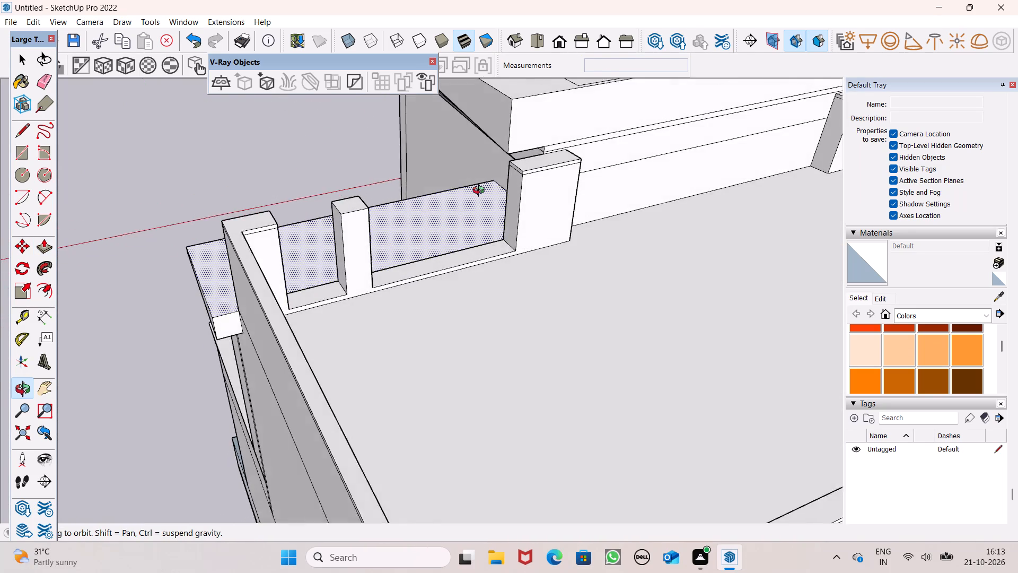
middle_click_drag(481, 192, 505, 170)
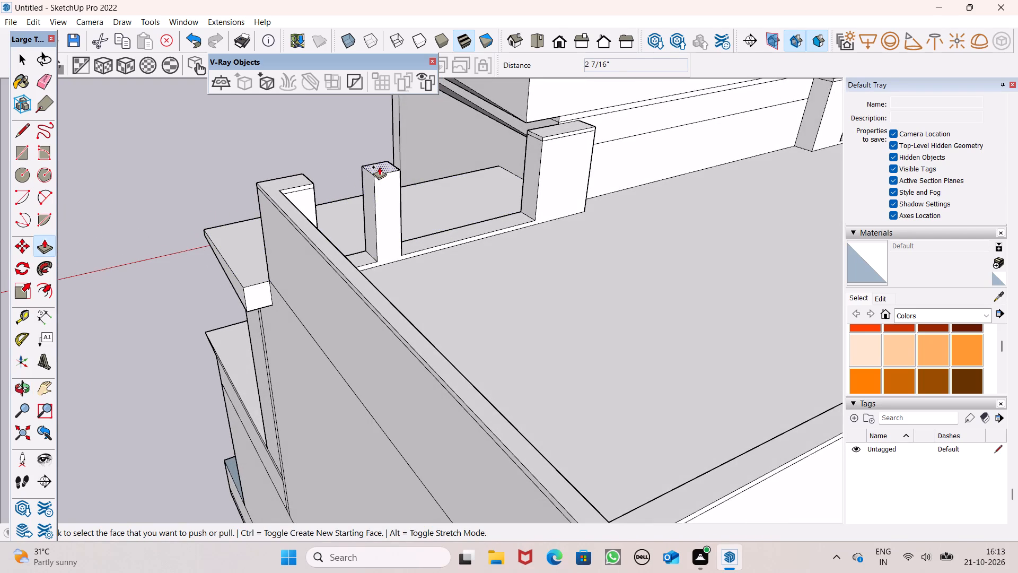
left_click_drag(380, 166, 530, 131)
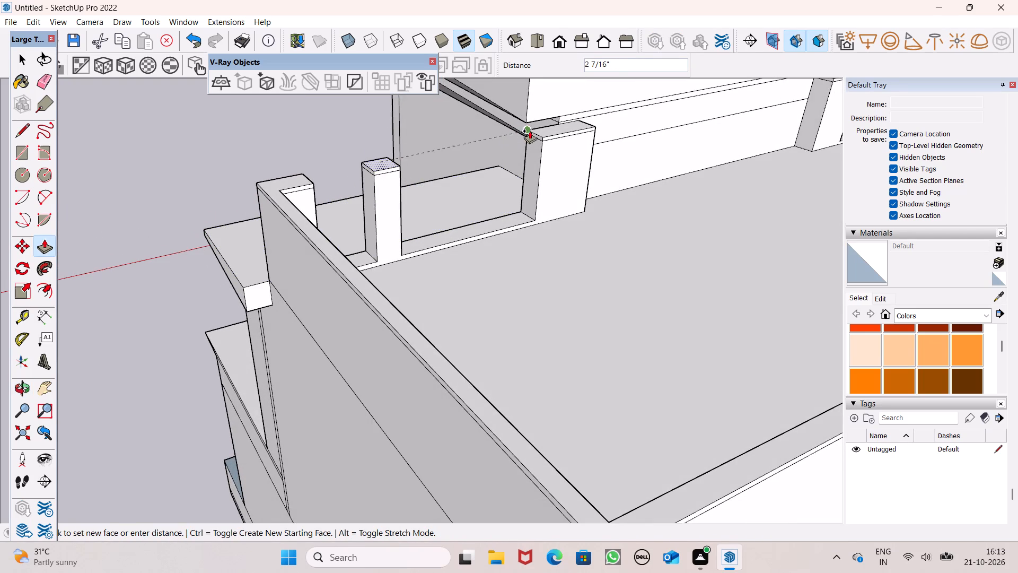
left_click_drag(530, 131, 535, 130)
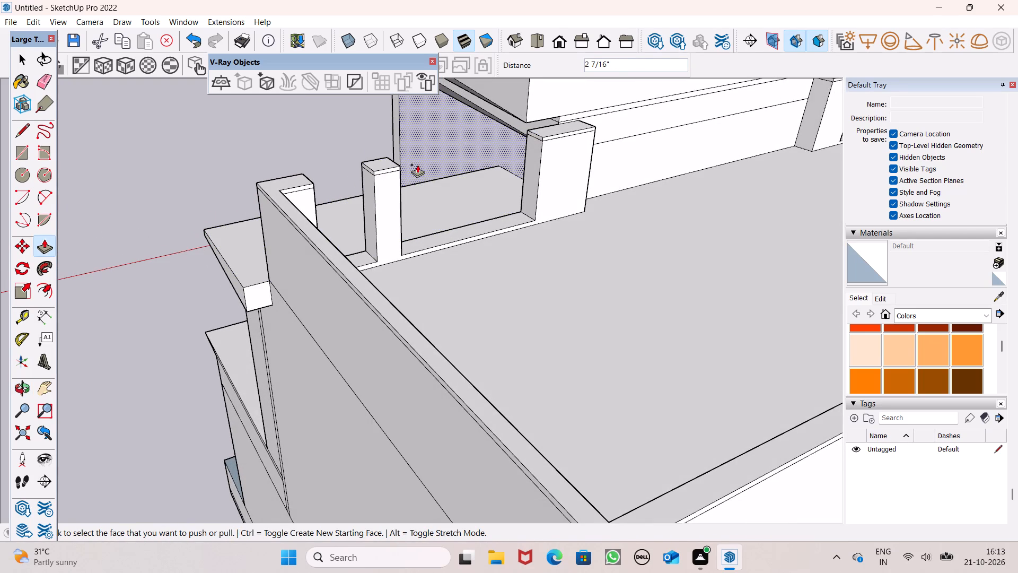
Examine the parapet and post tops on both sides, viewing the building from the front.
scroll(374, 186, "up", 1)
scroll(296, 199, "up", 2)
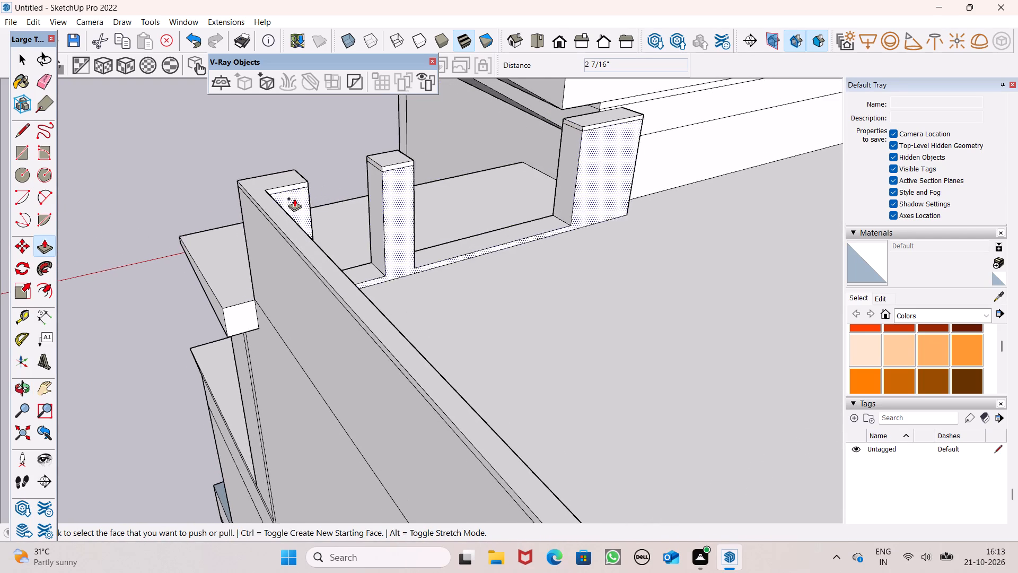
scroll(294, 177, "down", 5)
middle_click_drag(286, 184, 782, 141)
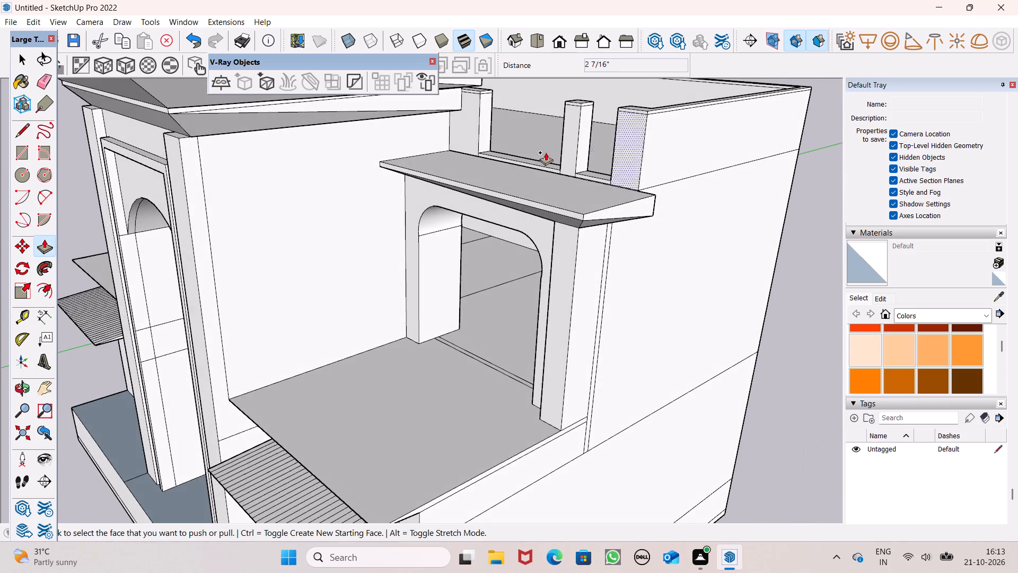
middle_click_drag(512, 179, 684, 164)
scroll(668, 206, "down", 6)
middle_click_drag(647, 196, 554, 211)
key("space")
scroll(562, 197, "down", 5)
middle_click_drag(436, 186, 404, 247)
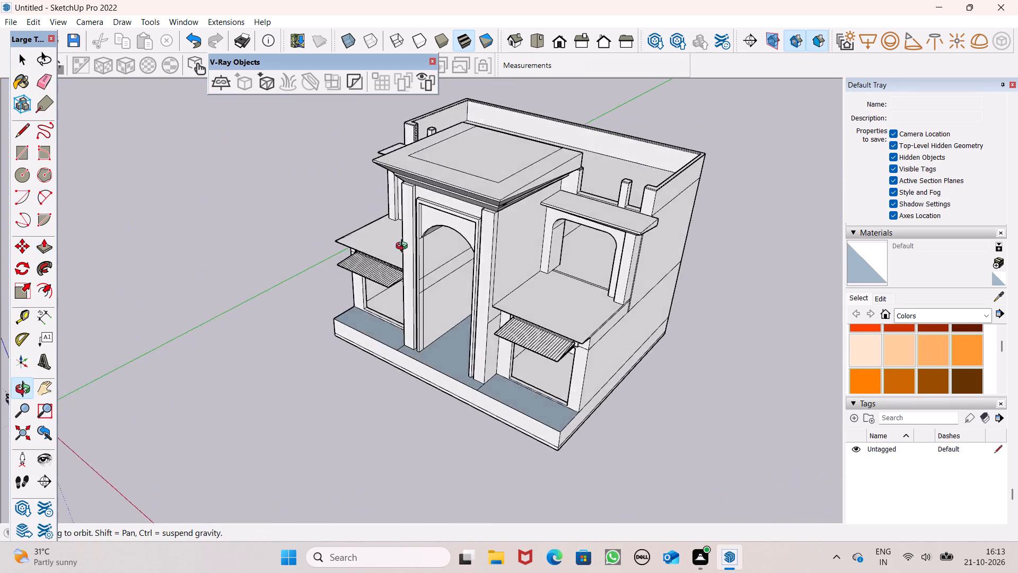
Extrude the lowest rectangle on the corner post about 13' 1" through the slim post to the wide post as a railing bar.
middle_click_drag(404, 247, 0, 357)
scroll(592, 181, "up", 7)
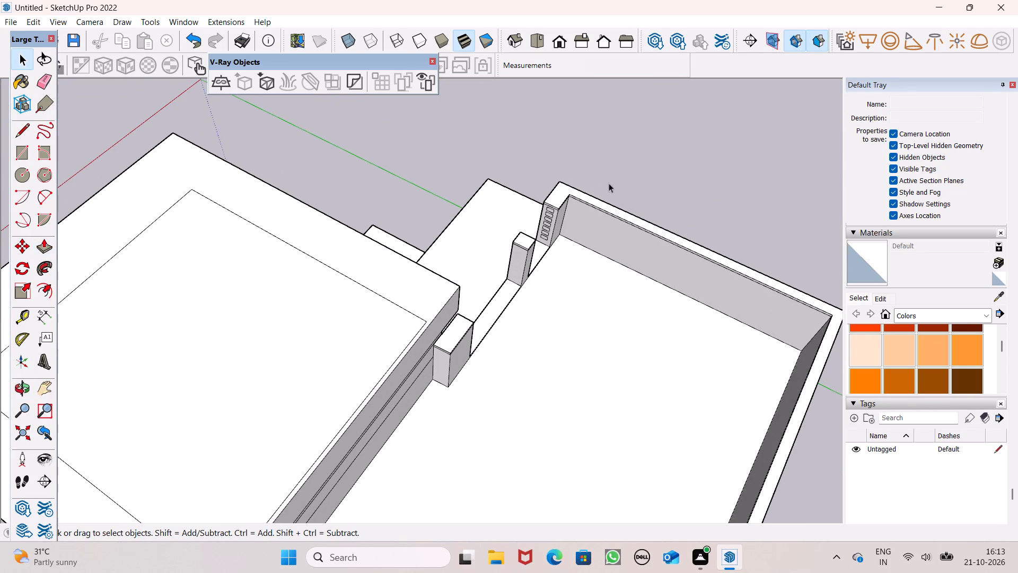
scroll(518, 265, "down", 2)
scroll(513, 249, "up", 7)
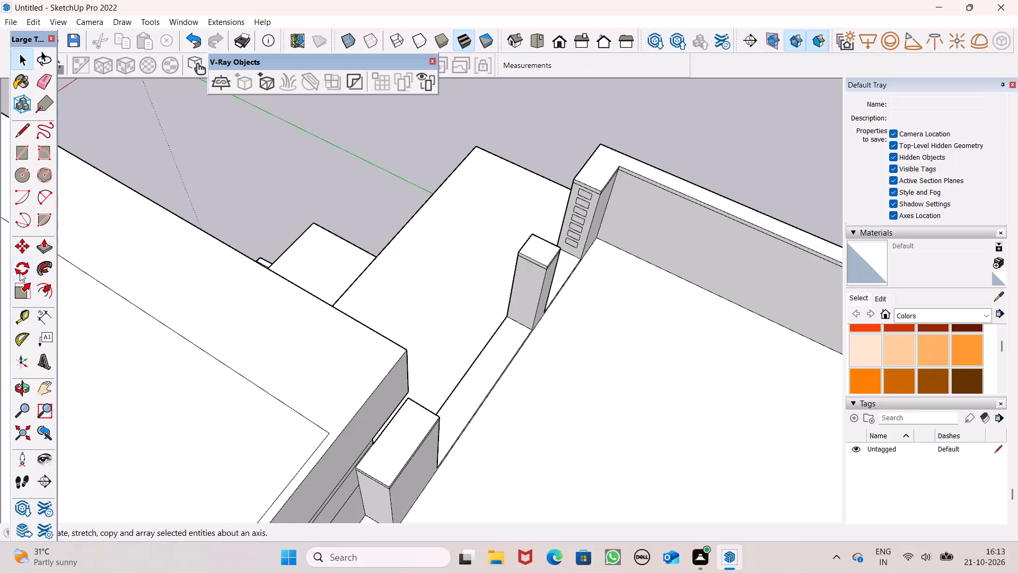
left_click(40, 248)
middle_click_drag(508, 331, 445, 278)
scroll(445, 281, "up", 1)
scroll(616, 211, "down", 6)
scroll(354, 245, "up", 6)
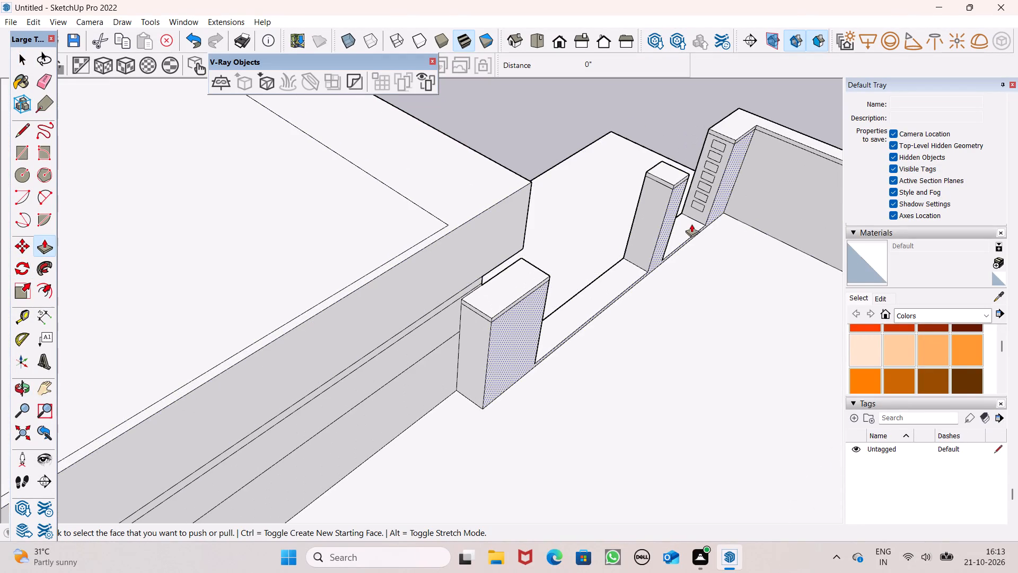
left_click_drag(697, 205, 671, 228)
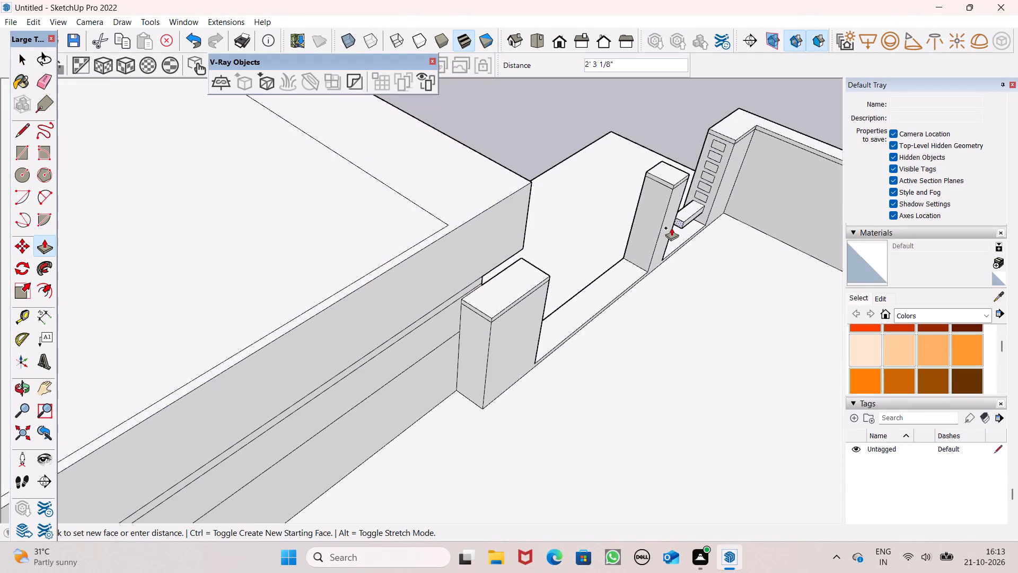
left_click_drag(671, 228, 555, 367)
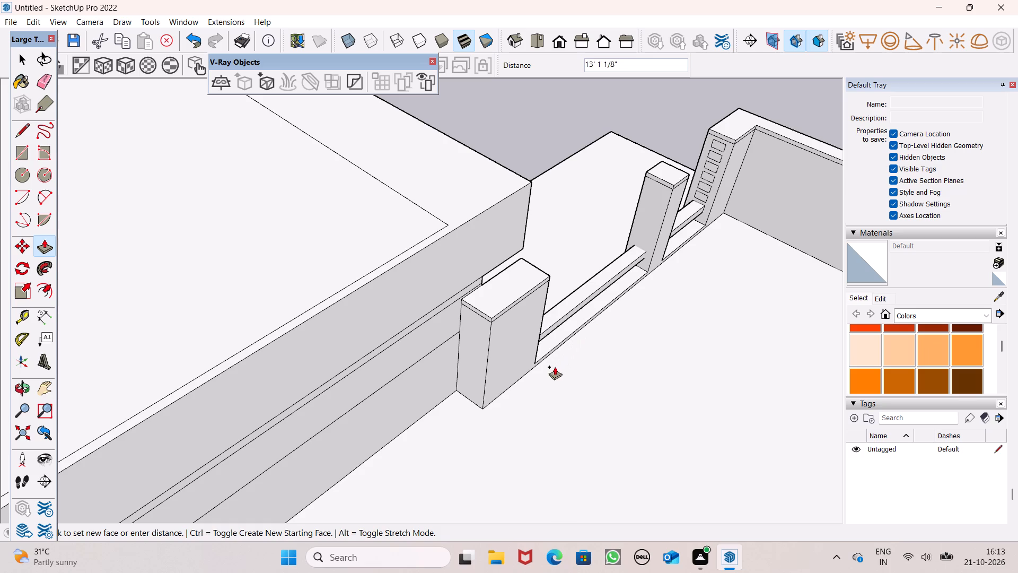
left_click_drag(555, 367, 554, 368)
left_click(554, 368)
key("space")
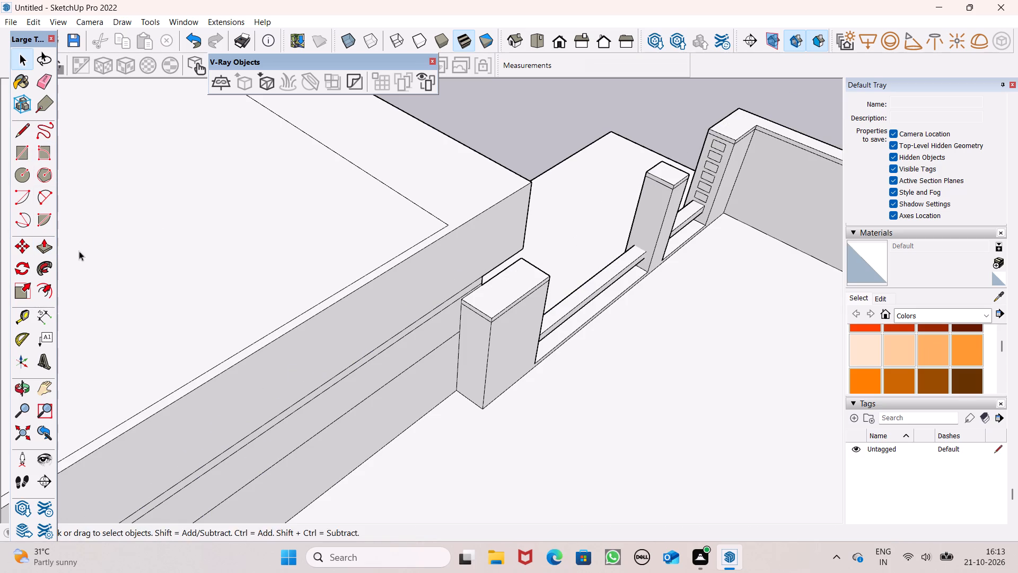
Extrude the six remaining rectangles on the corner post through the slim post to the wide post, about 13' 7" to 15' 5" each.
left_click(47, 243)
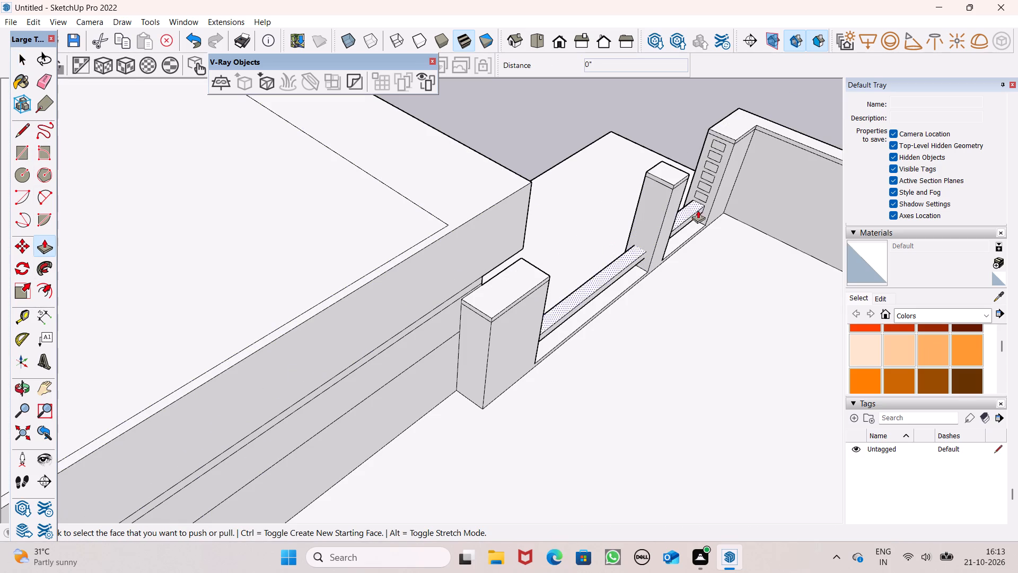
left_click_drag(700, 196, 521, 341)
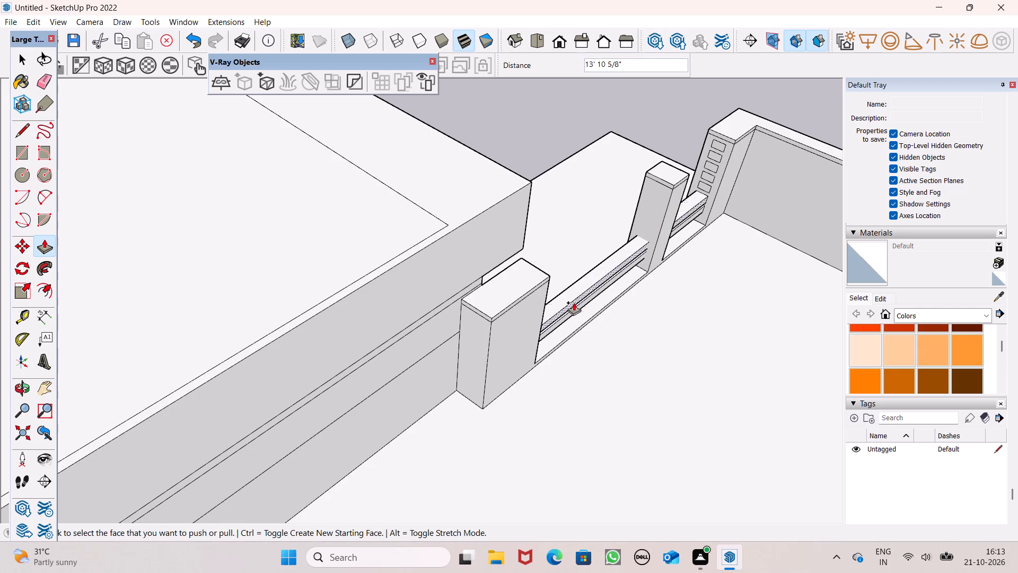
left_click_drag(704, 188, 700, 193)
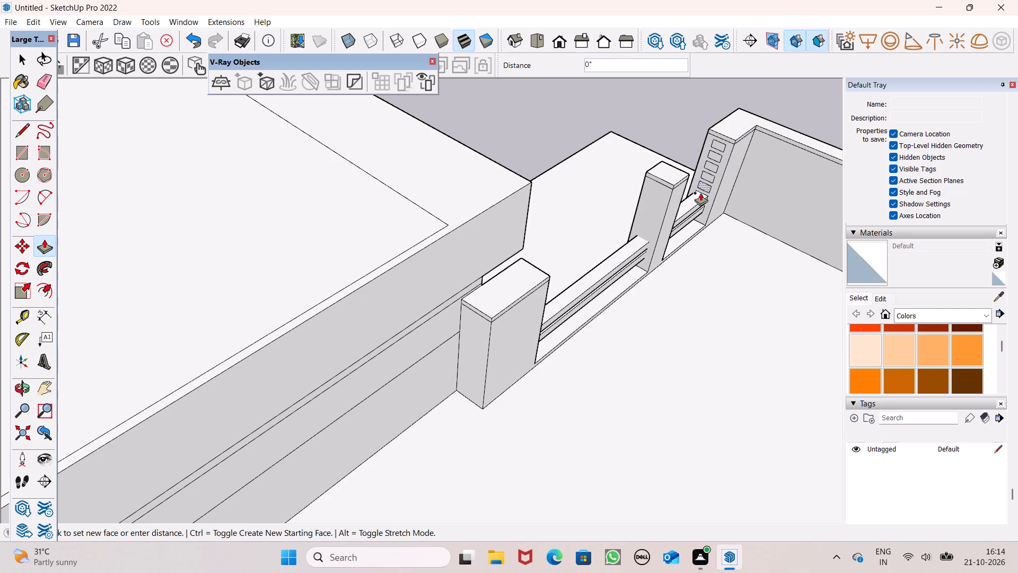
left_click_drag(700, 193, 516, 322)
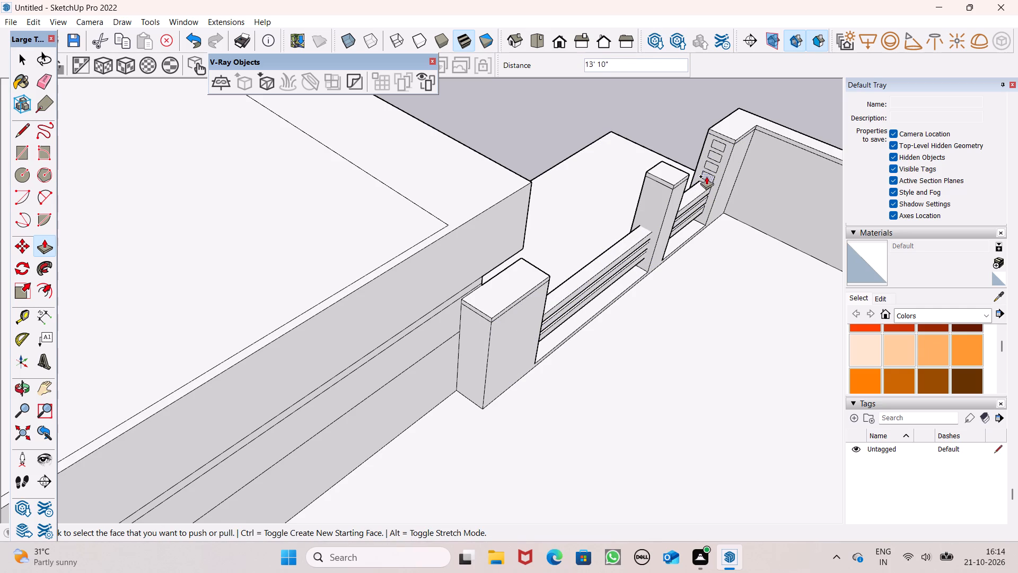
left_click_drag(706, 176, 513, 296)
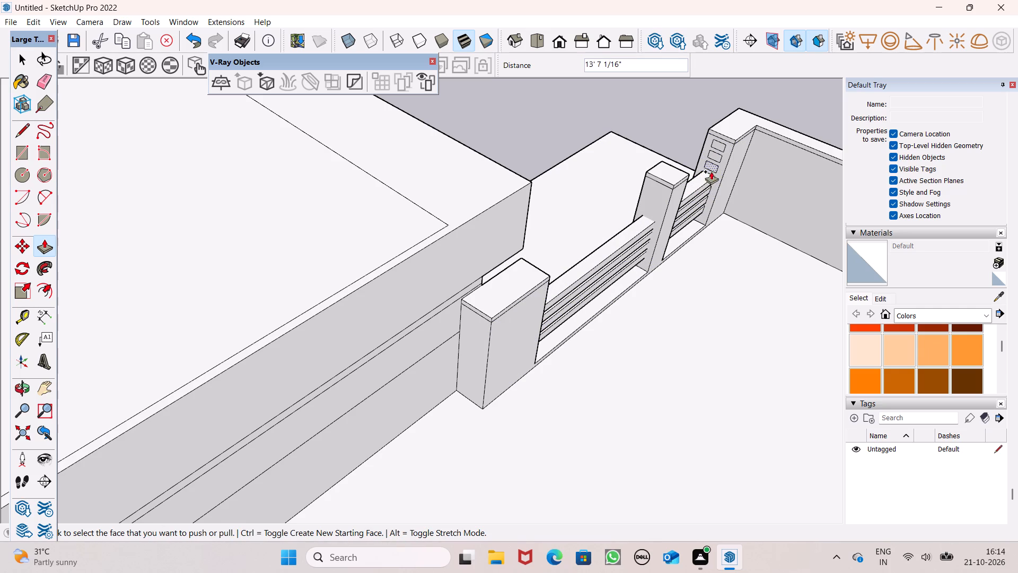
left_click_drag(710, 167, 520, 300)
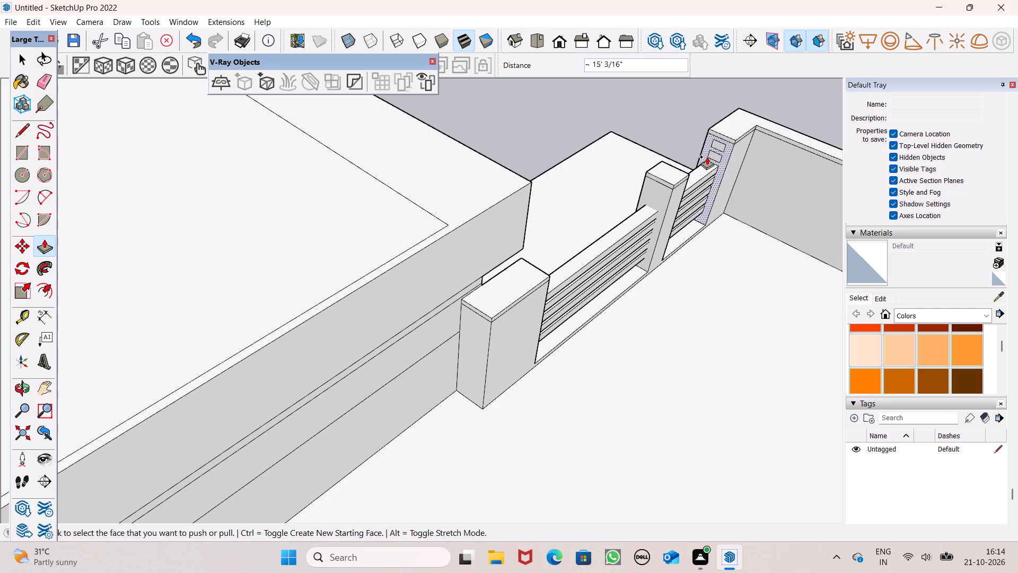
left_click_drag(714, 154, 515, 324)
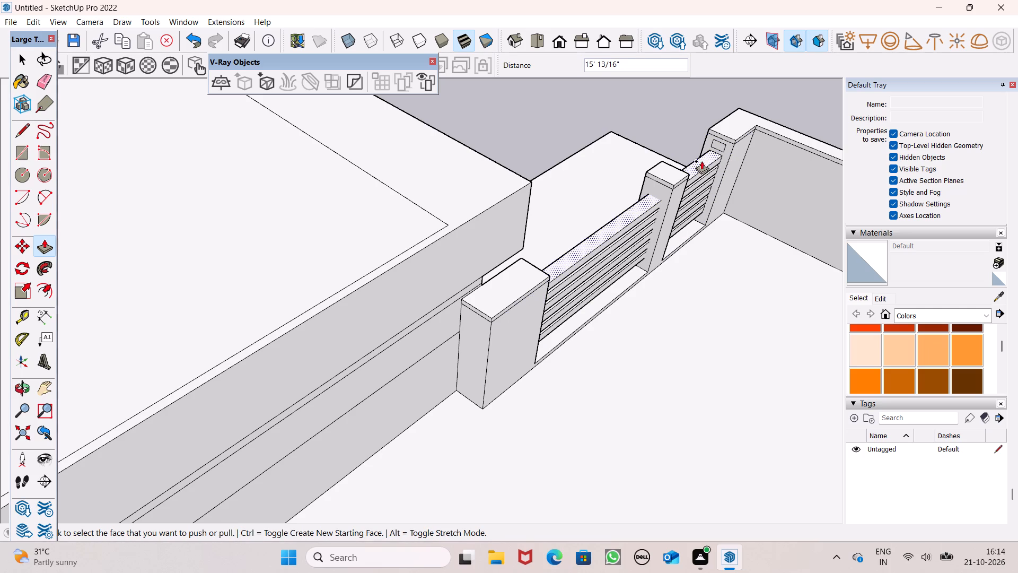
left_click_drag(719, 146, 504, 310)
Examine the railing bars and where their ends meet the wide post, from the roof side and the front.
scroll(635, 306, "up", 1)
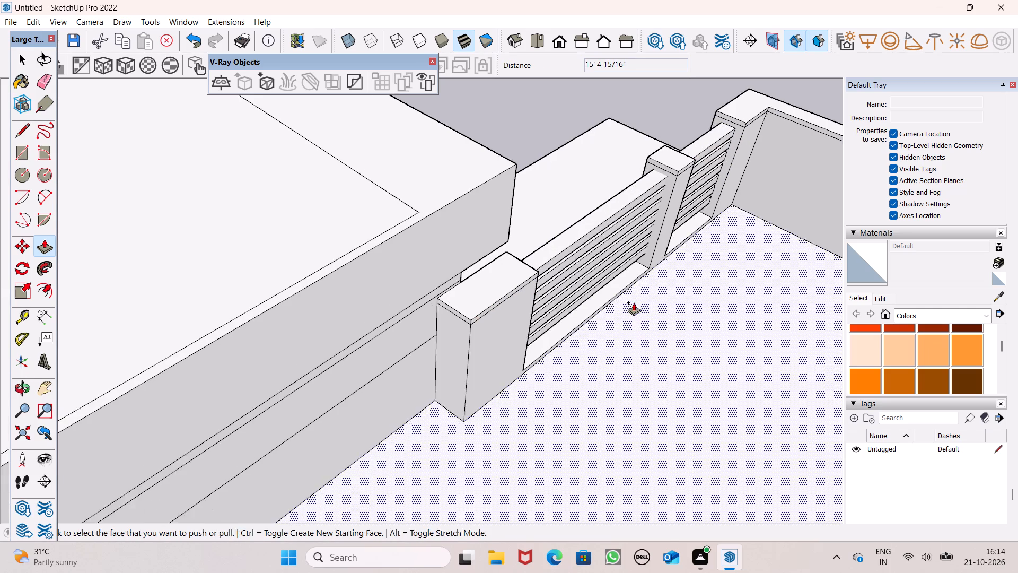
middle_click_drag(612, 306, 446, 287)
scroll(757, 179, "down", 7)
middle_click_drag(753, 207, 571, 203)
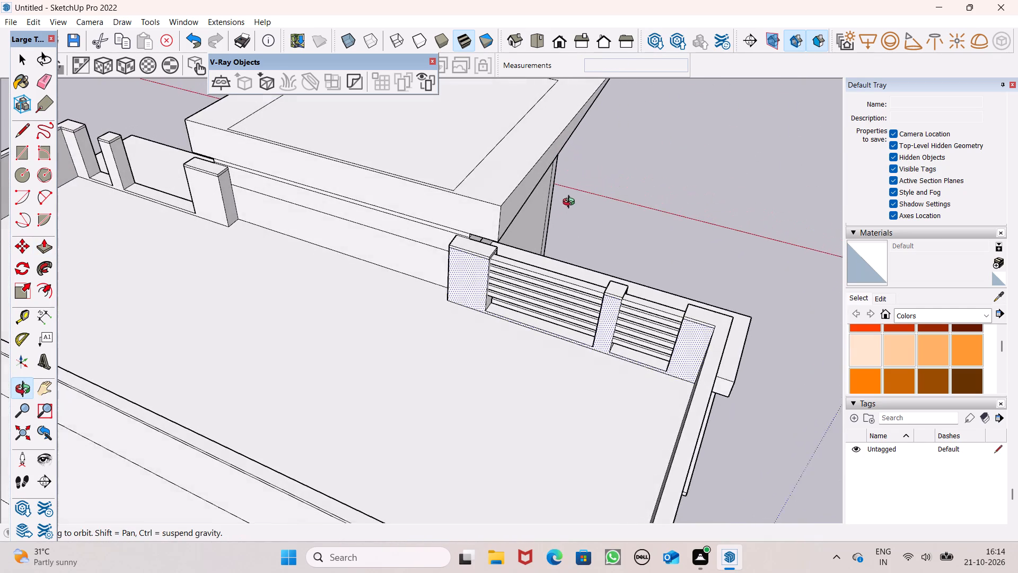
middle_click_drag(571, 203, 572, 202)
middle_click_drag(537, 305, 557, 210)
scroll(550, 224, "up", 8)
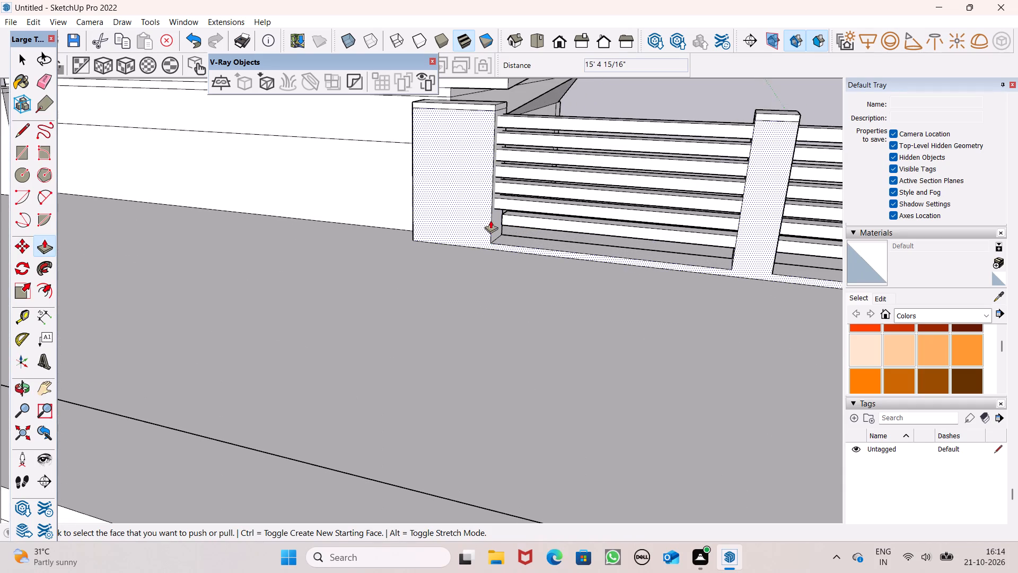
scroll(490, 220, "up", 8)
scroll(505, 218, "down", 7)
scroll(578, 211, "down", 5)
middle_click_drag(738, 207, 592, 289)
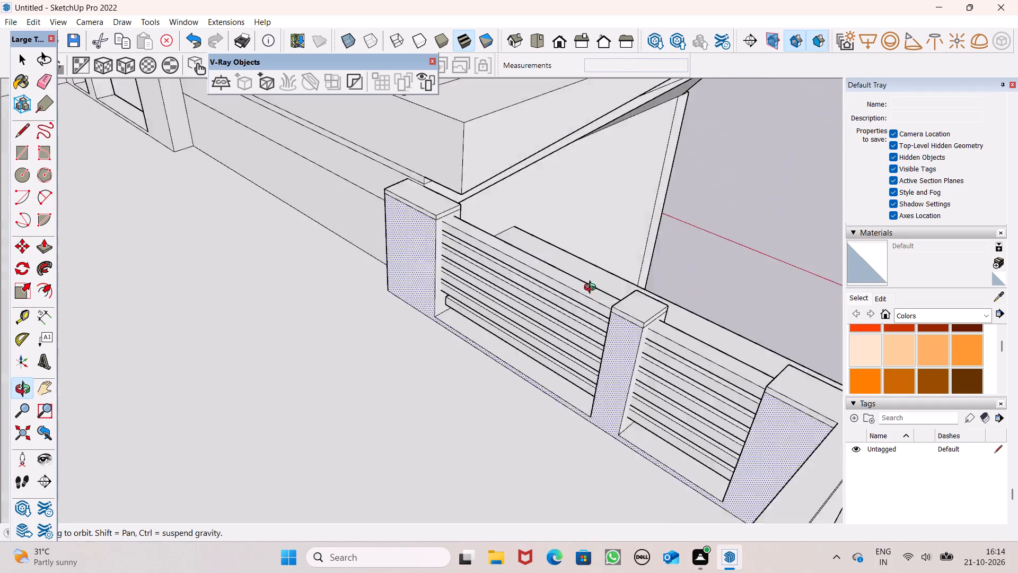
middle_click_drag(592, 289, 562, 283)
scroll(762, 238, "down", 7)
middle_click_drag(783, 256, 563, 290)
scroll(741, 237, "down", 6)
middle_click_drag(734, 311, 646, 334)
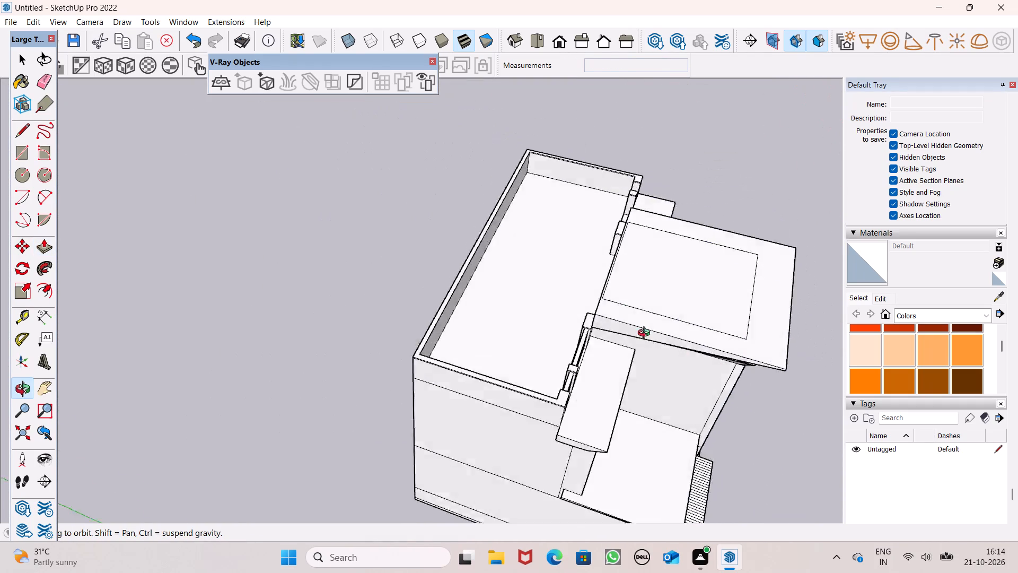
middle_click_drag(646, 334, 514, 222)
scroll(503, 329, "up", 8)
scroll(730, 196, "down", 7)
middle_click_drag(650, 352, 469, 320)
scroll(472, 330, "up", 8)
scroll(630, 313, "up", 5)
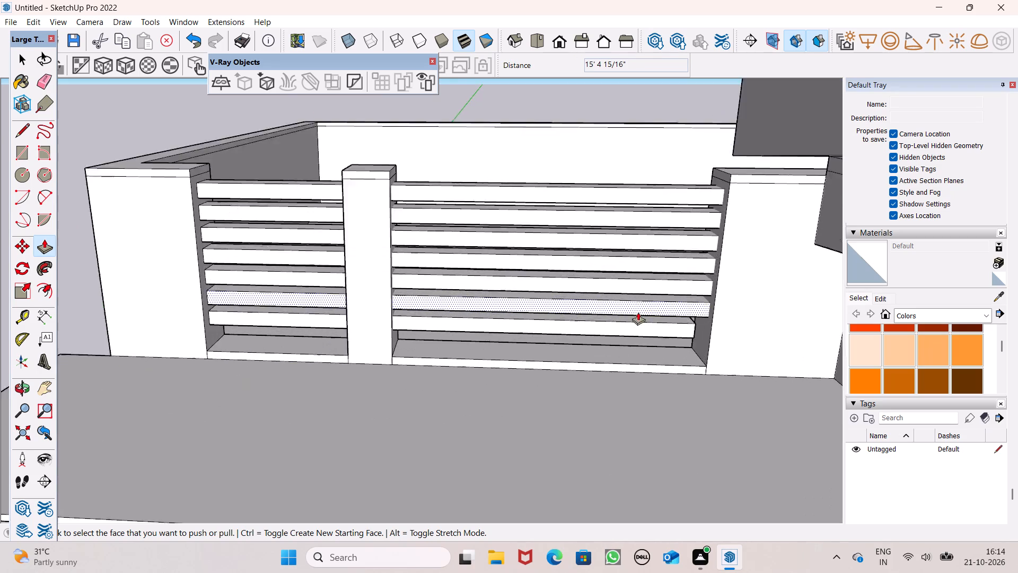
scroll(638, 312, "up", 3)
scroll(708, 351, "up", 8)
scroll(742, 370, "down", 8)
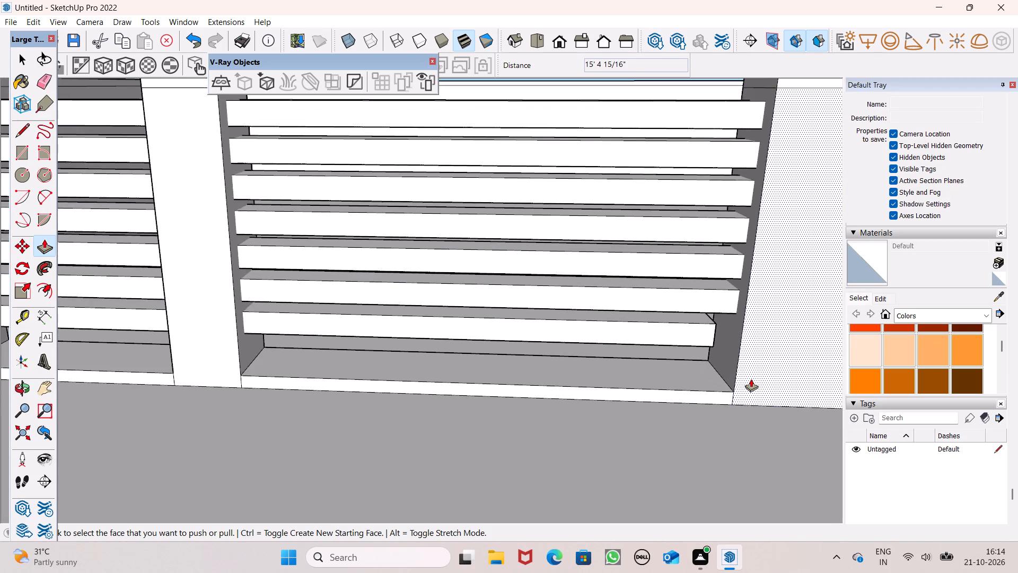
scroll(751, 379, "down", 7)
scroll(808, 292, "down", 7)
middle_click_drag(771, 359, 671, 330)
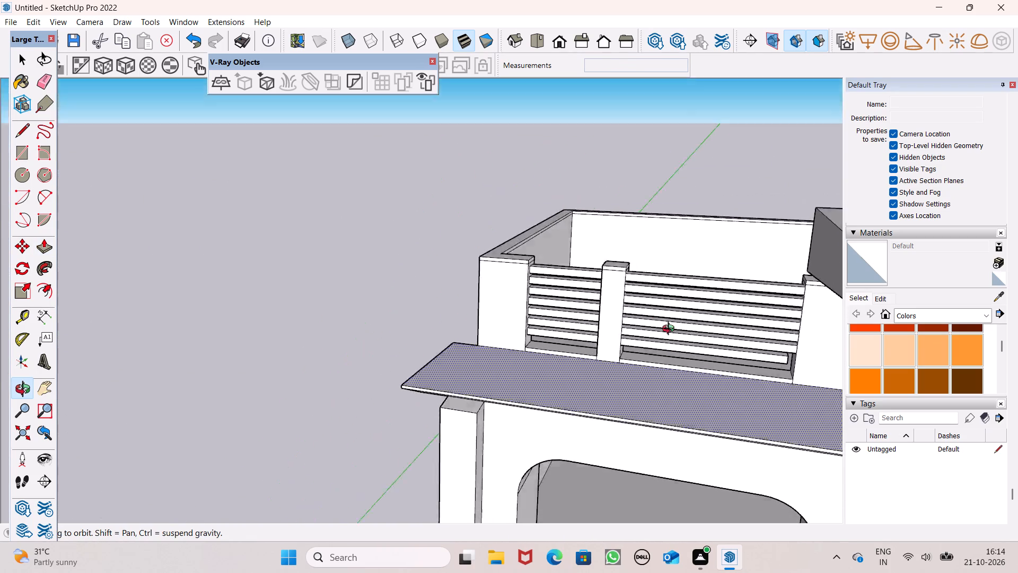
middle_click_drag(671, 330, 689, 362)
scroll(707, 370, "up", 3)
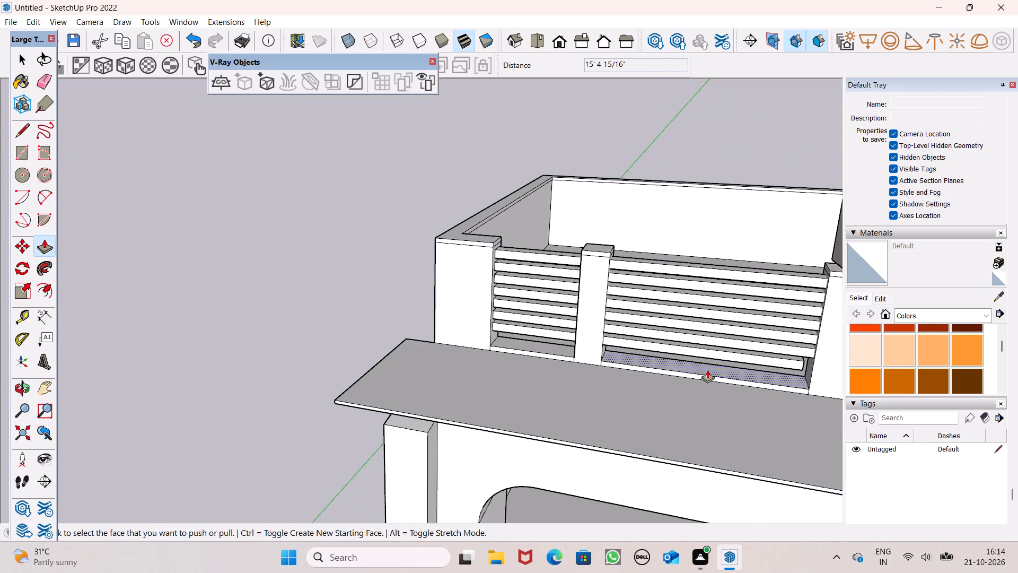
scroll(707, 370, "up", 3)
scroll(708, 368, "down", 6)
middle_click_drag(760, 360, 921, 237)
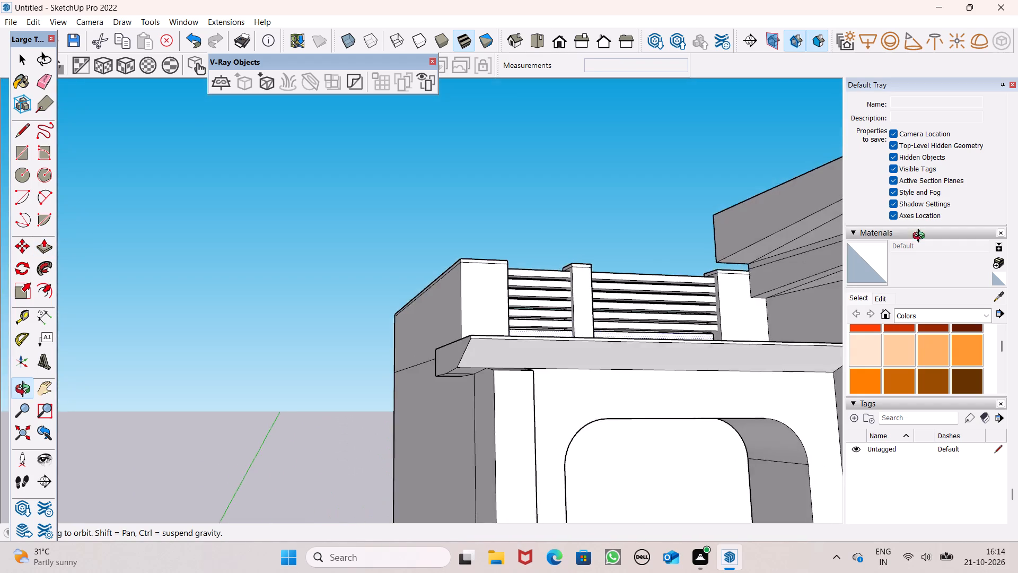
middle_click_drag(921, 237, 981, 314)
Extend the end of the lowest railing bar 4" into the wide post beside the central block.
scroll(663, 262, "up", 8)
scroll(650, 341, "up", 5)
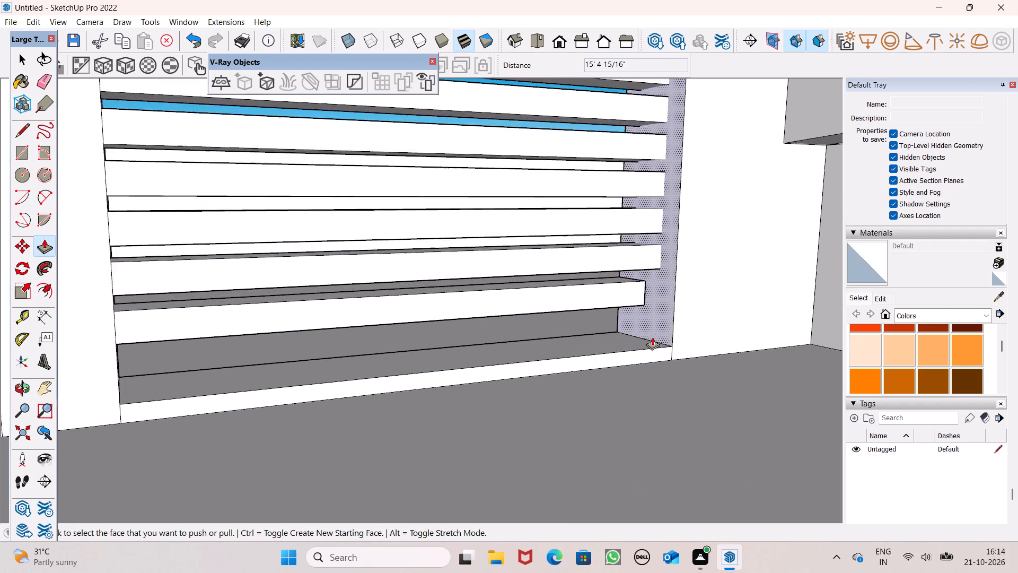
scroll(652, 337, "up", 3)
scroll(646, 277, "up", 9)
middle_click_drag(647, 262, 542, 278)
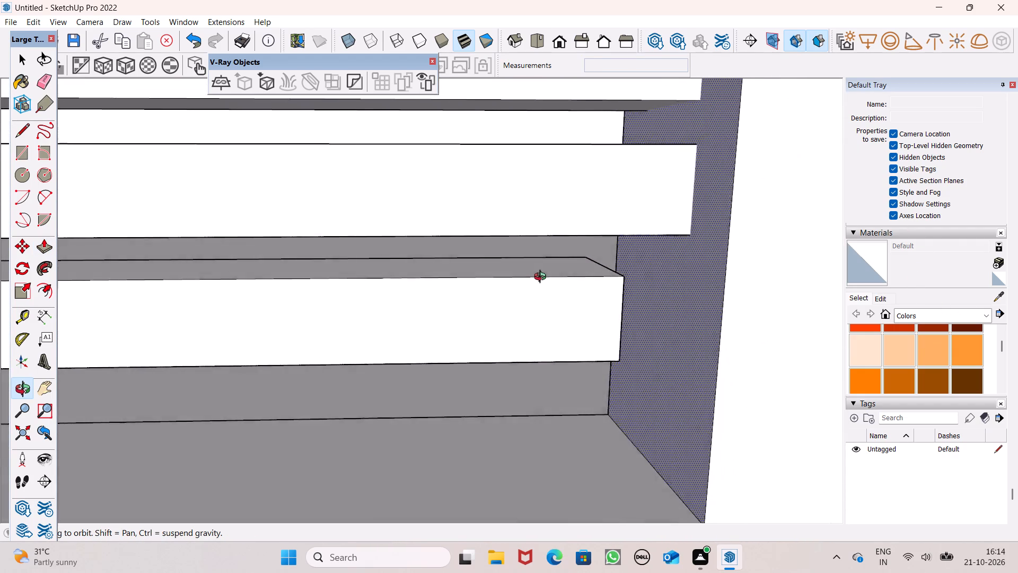
middle_click_drag(542, 278, 522, 290)
middle_click_drag(624, 326, 542, 337)
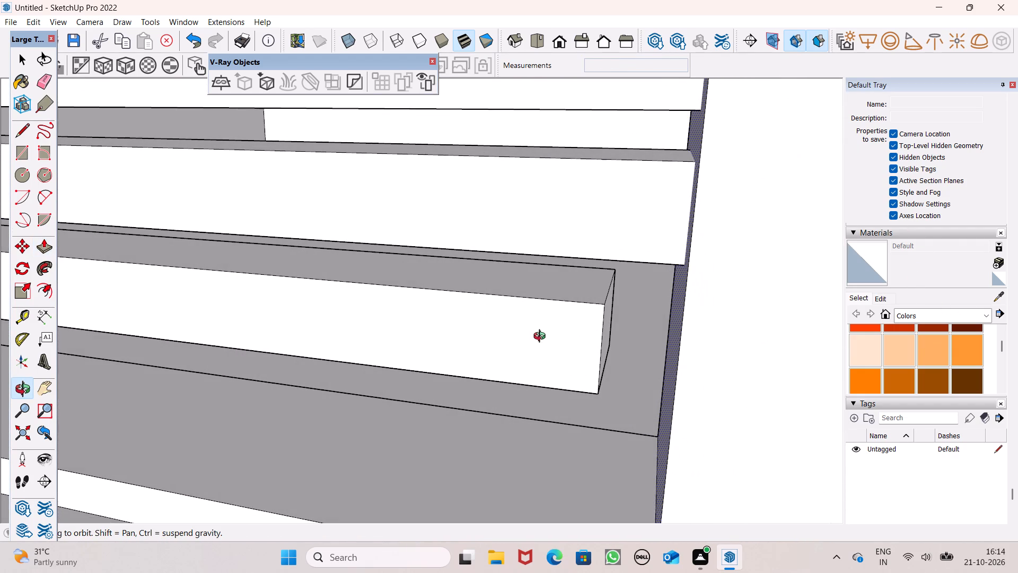
middle_click_drag(542, 337, 540, 337)
left_click_drag(607, 343, 666, 359)
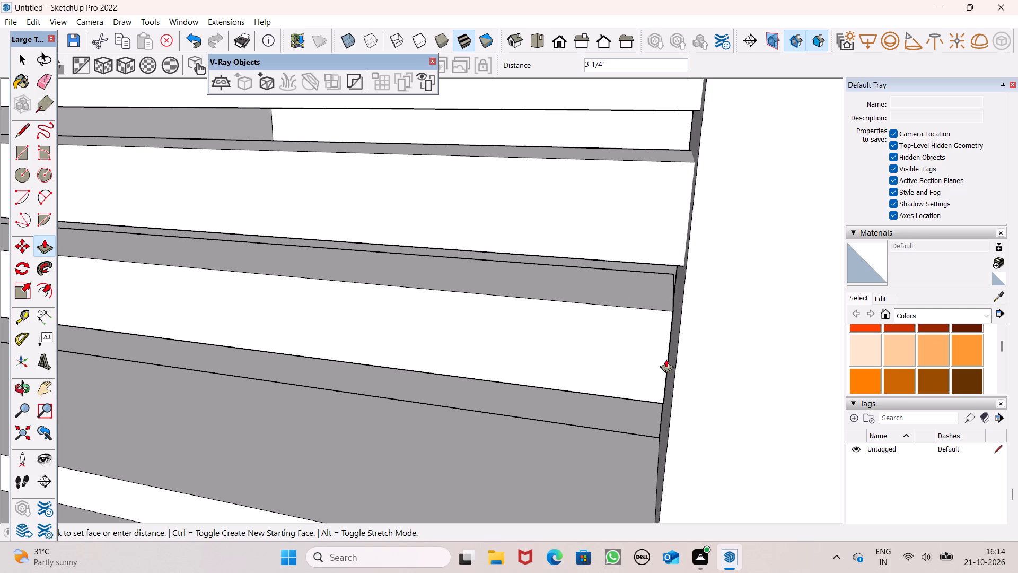
left_click_drag(666, 359, 680, 364)
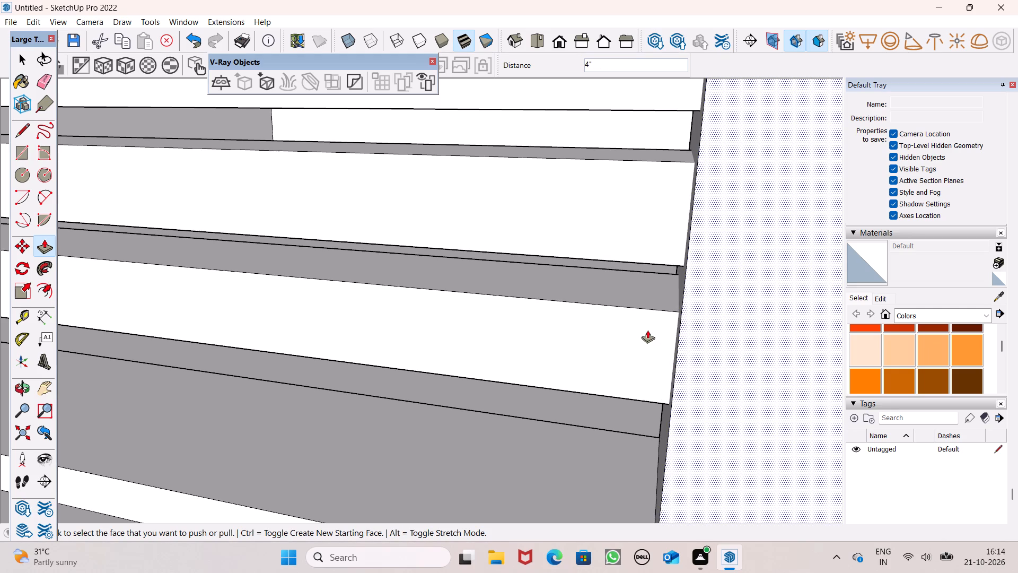
Examine the bar ends at the wide post up close, and view the railing with the building's front.
scroll(668, 219, "up", 9)
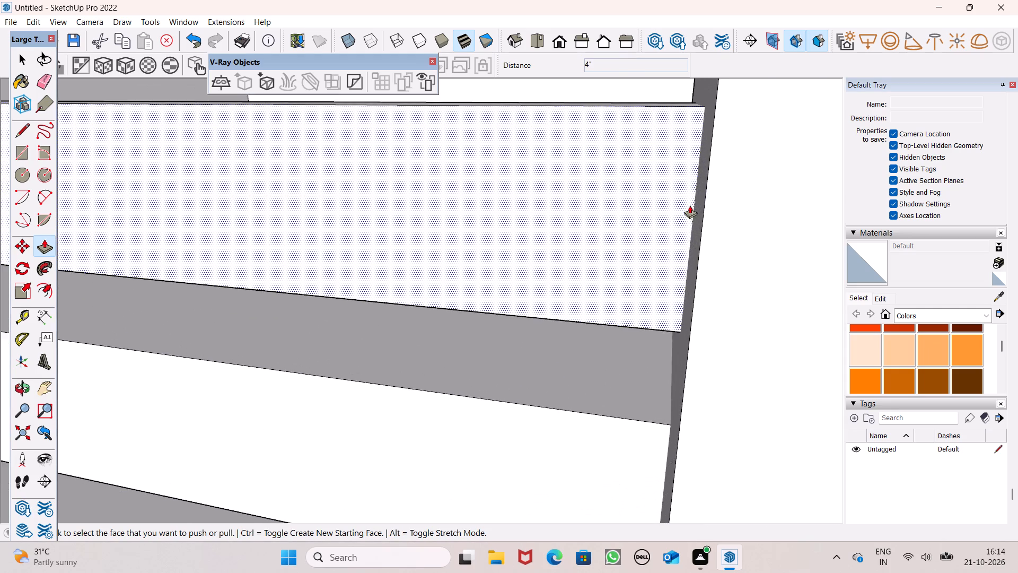
middle_click_drag(703, 212, 665, 171)
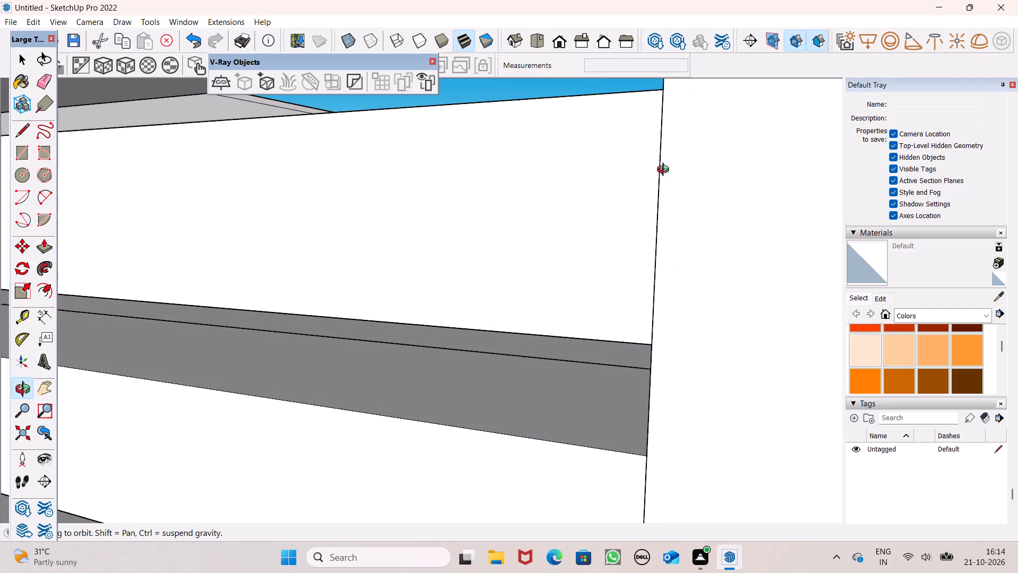
middle_click_drag(665, 171, 687, 170)
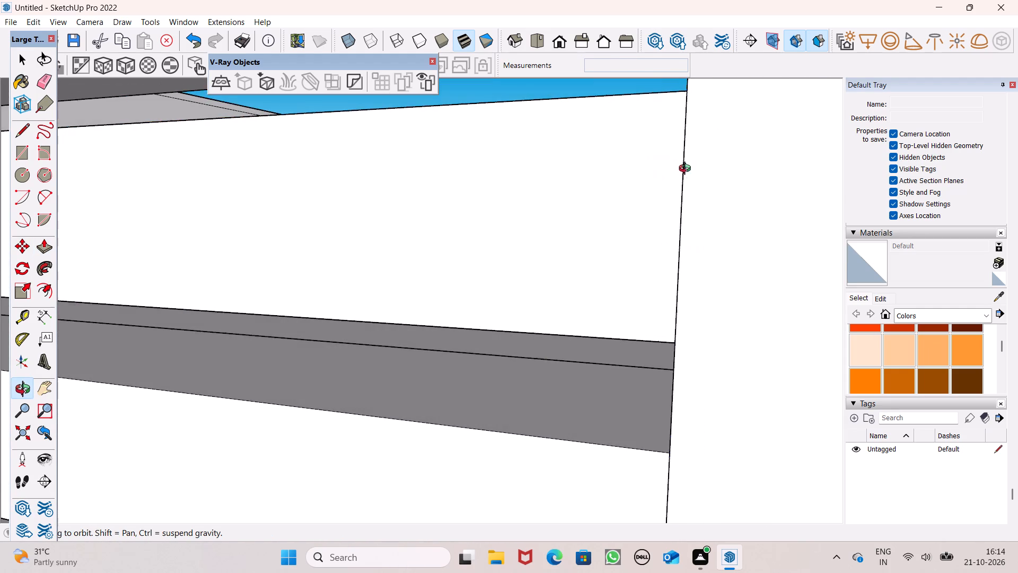
middle_click_drag(687, 170, 726, 176)
scroll(701, 249, "down", 18)
middle_click_drag(676, 216, 673, 232)
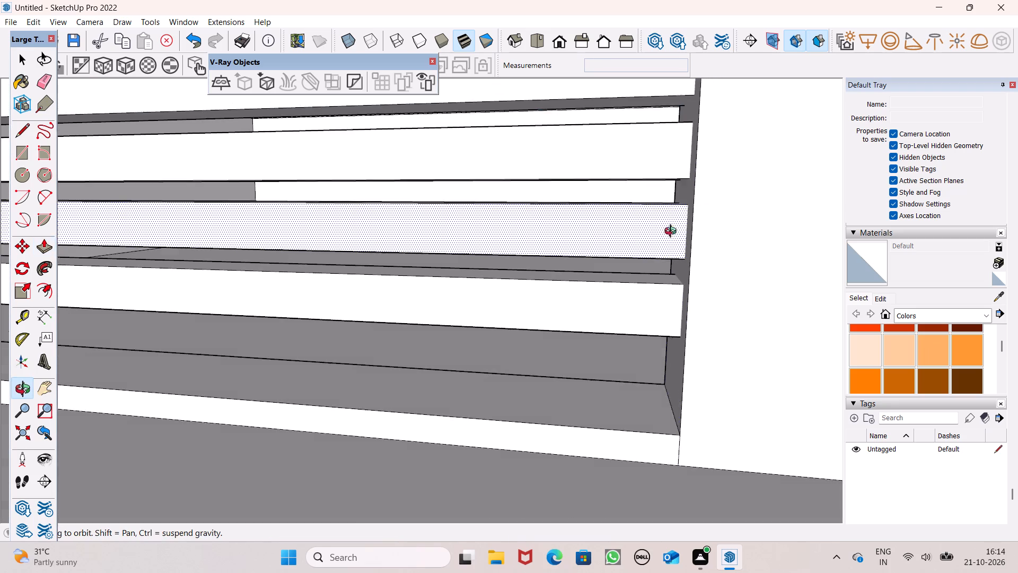
middle_click_drag(673, 232, 699, 244)
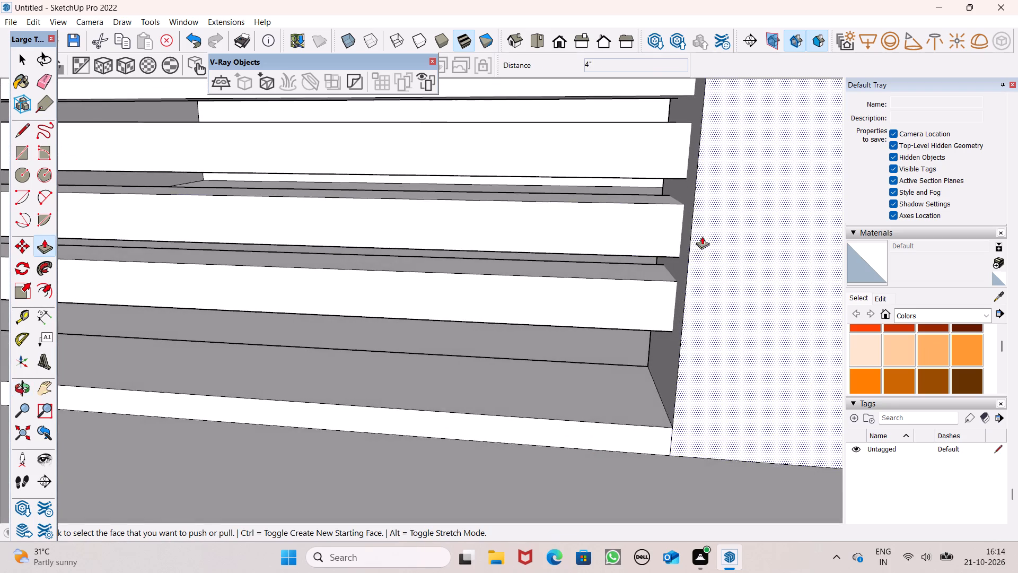
scroll(696, 278, "down", 6)
scroll(701, 214, "down", 10)
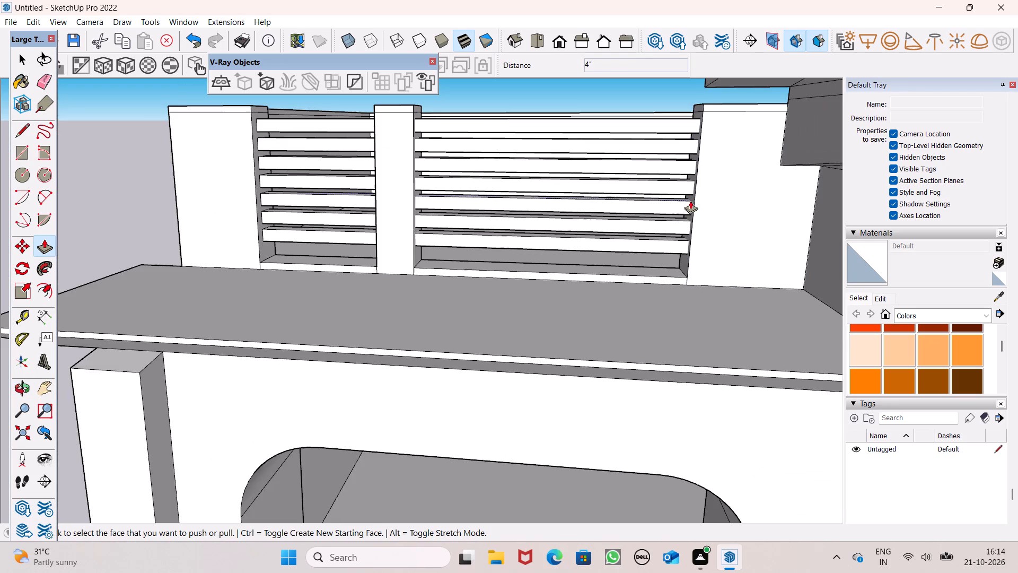
scroll(690, 201, "down", 8)
middle_click_drag(689, 198, 692, 218)
key("b")
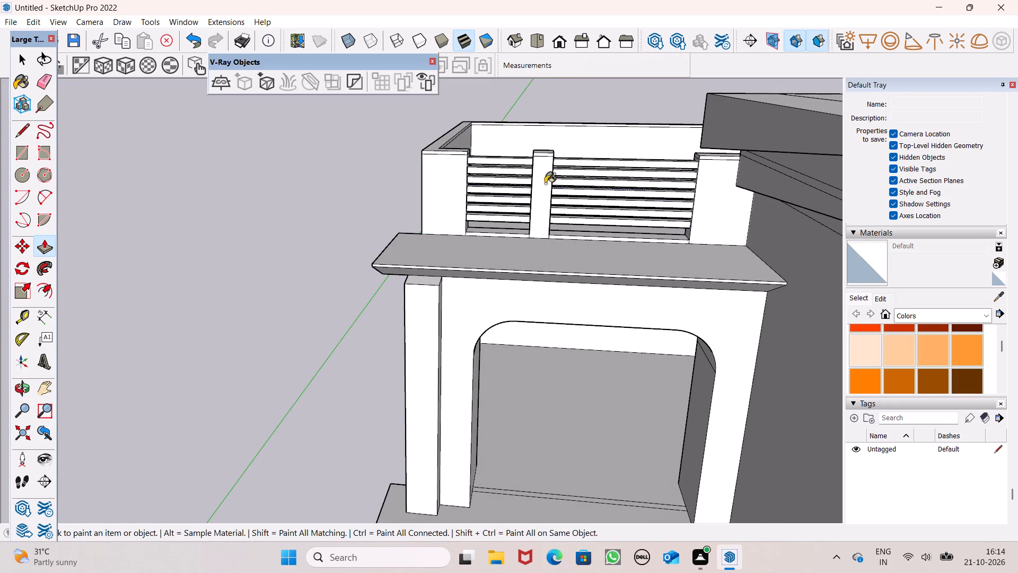
key("space")
scroll(297, 166, "down", 4)
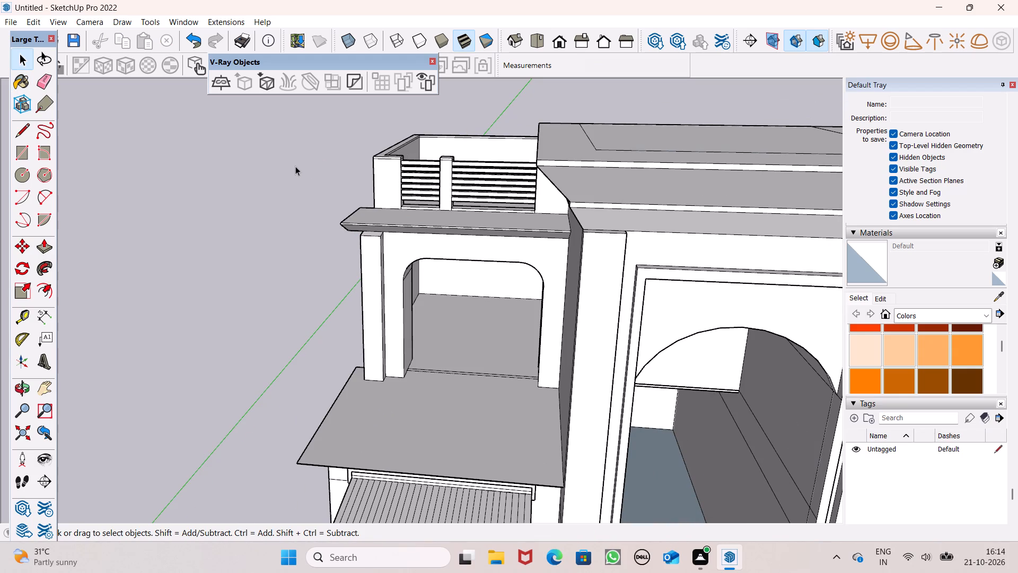
Examine the finished railing bars between the parapet posts up close and together with the building's front.
scroll(295, 166, "down", 4)
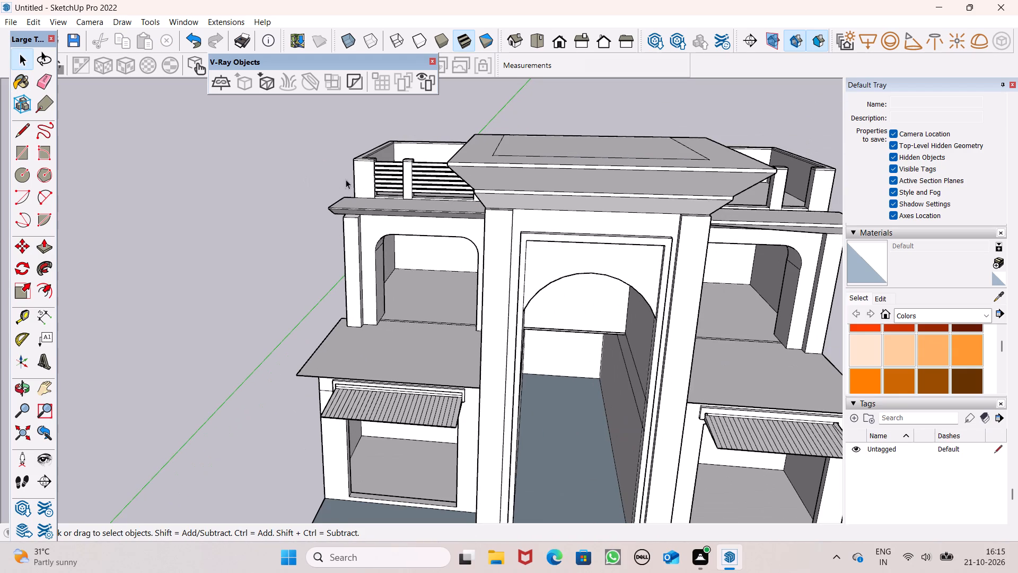
scroll(374, 179, "up", 19)
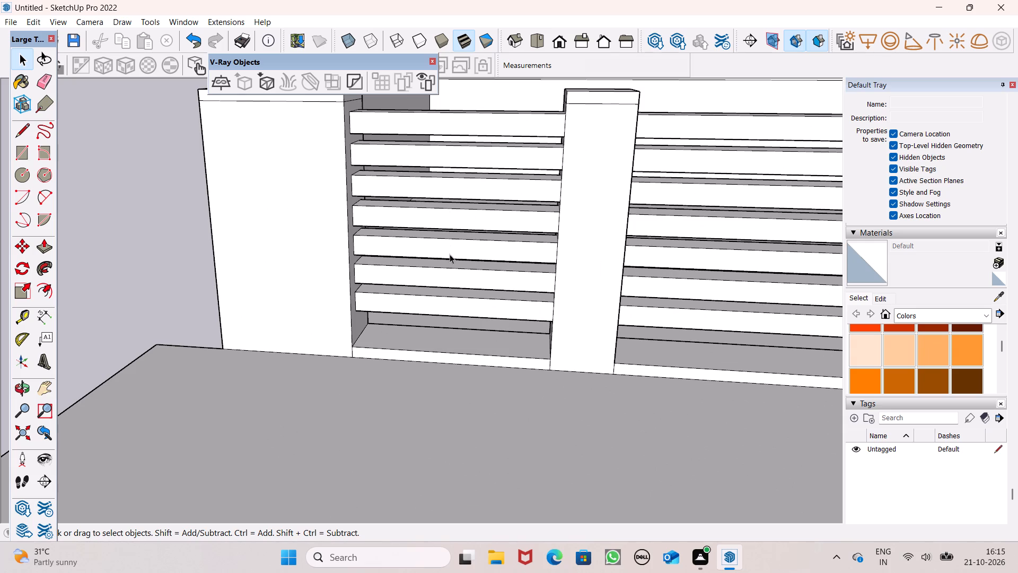
scroll(453, 183, "down", 7)
scroll(409, 178, "down", 6)
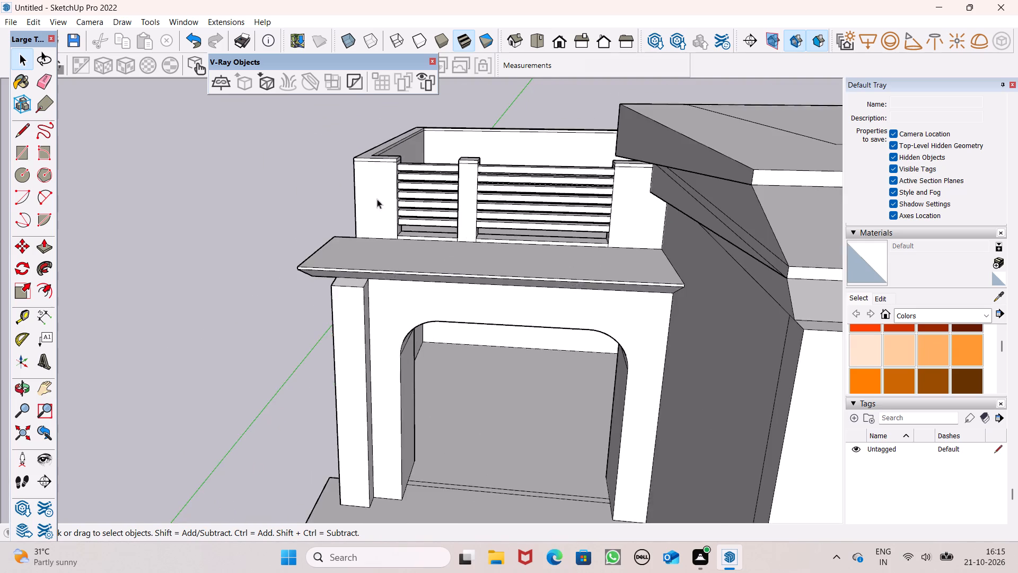
scroll(373, 198, "down", 12)
Draw a rectangle about 9 13/16" by 4 1/4" low on the inner face of the corner post on the building's opposite, unrailed side.
scroll(698, 187, "up", 7)
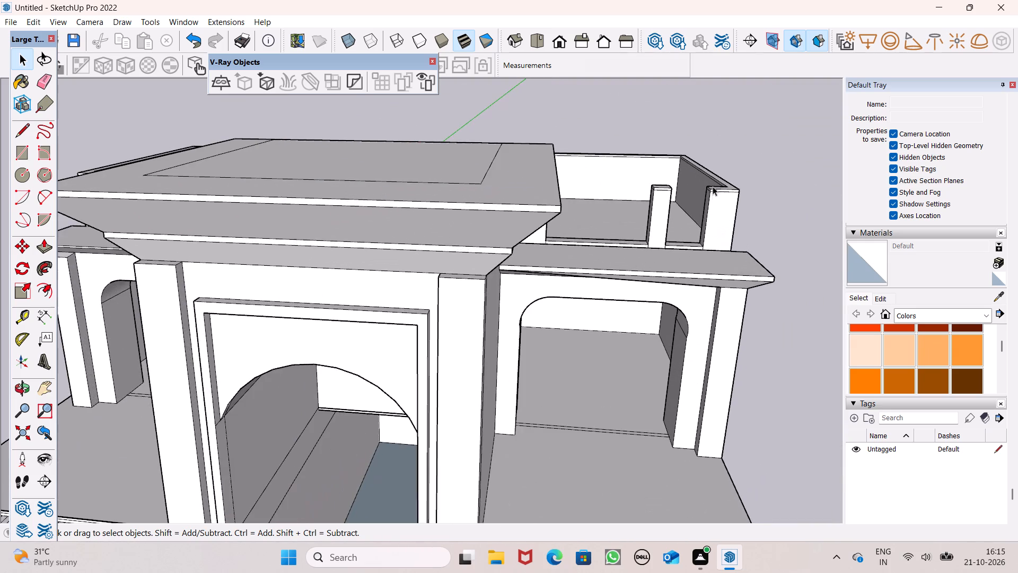
scroll(625, 167, "up", 7)
scroll(532, 132, "down", 5)
middle_click_drag(633, 228, 699, 214)
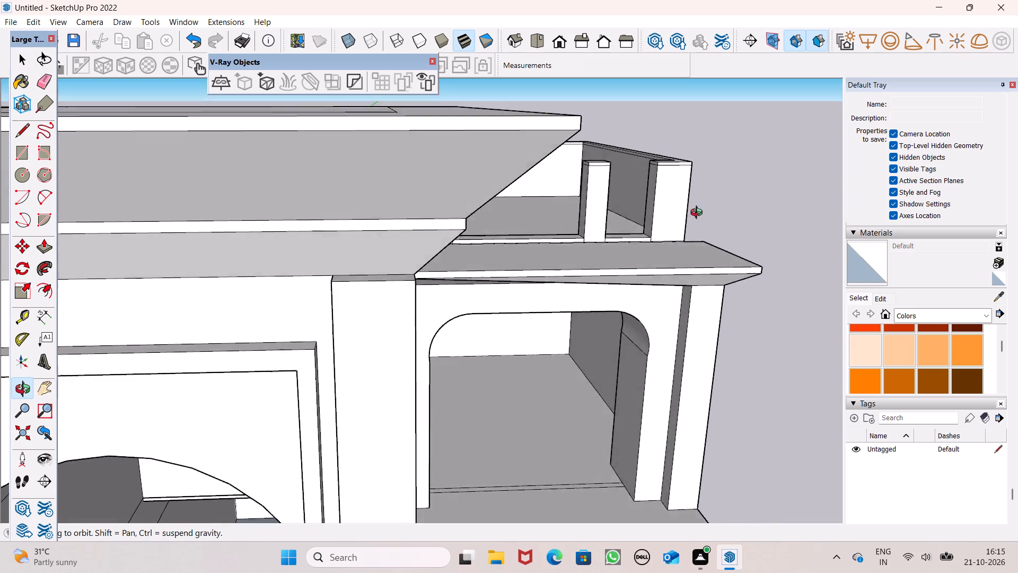
middle_click_drag(699, 214, 740, 182)
scroll(684, 181, "up", 8)
middle_click_drag(560, 206, 626, 215)
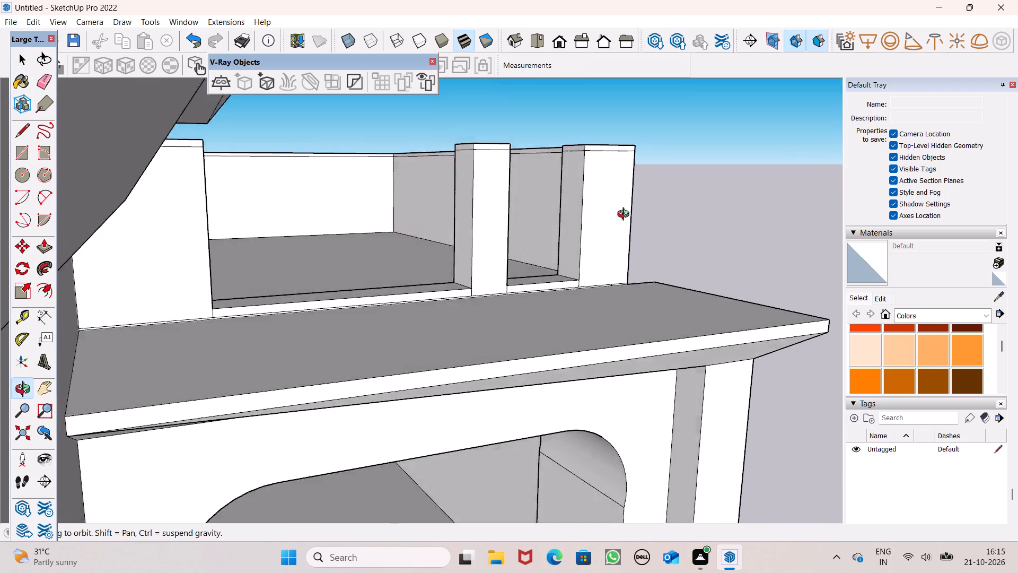
middle_click_drag(626, 215, 579, 196)
scroll(579, 196, "up", 9)
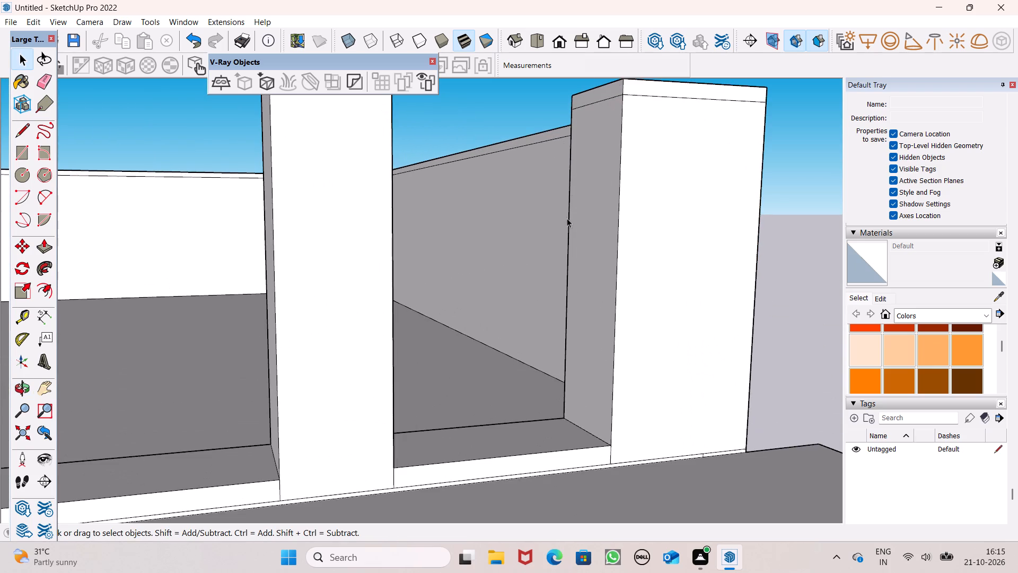
middle_click_drag(572, 228, 680, 251)
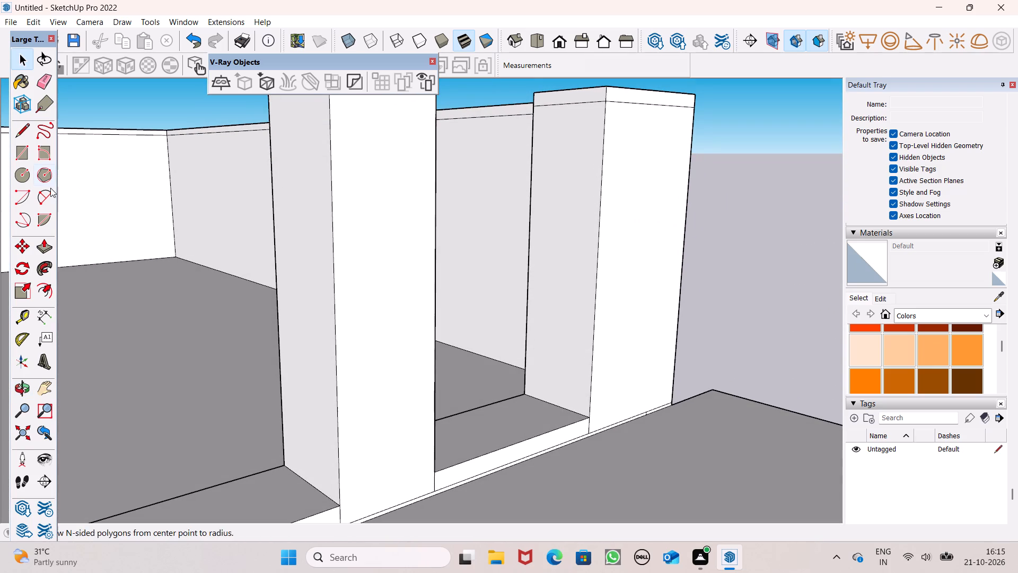
left_click(28, 150)
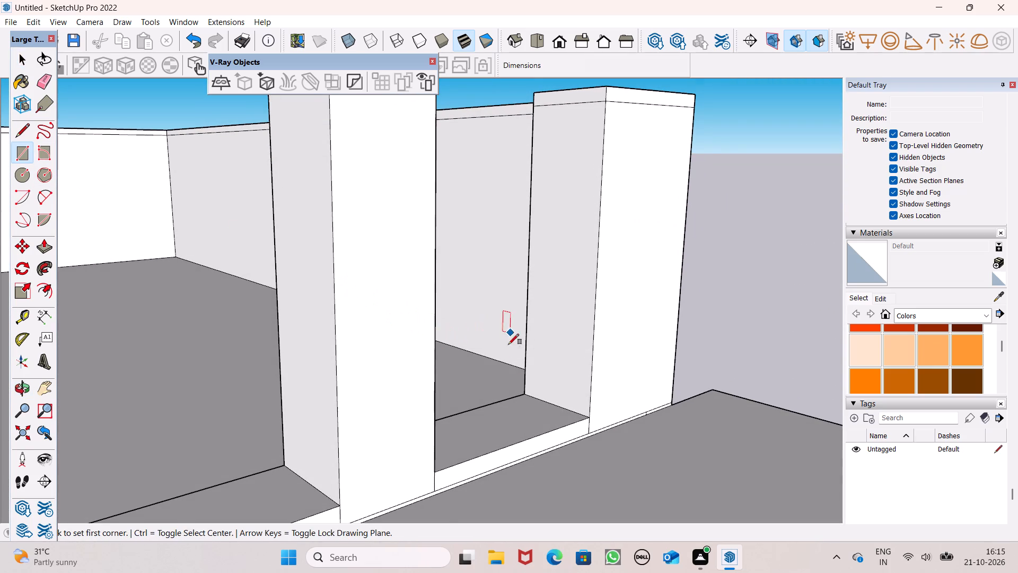
scroll(517, 378, "up", 4)
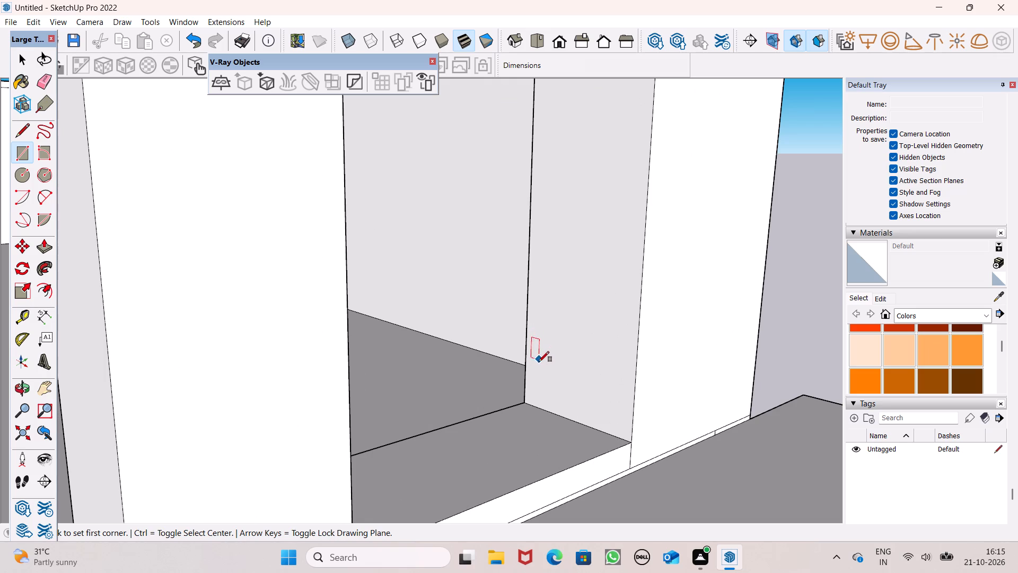
middle_click_drag(539, 367, 594, 364)
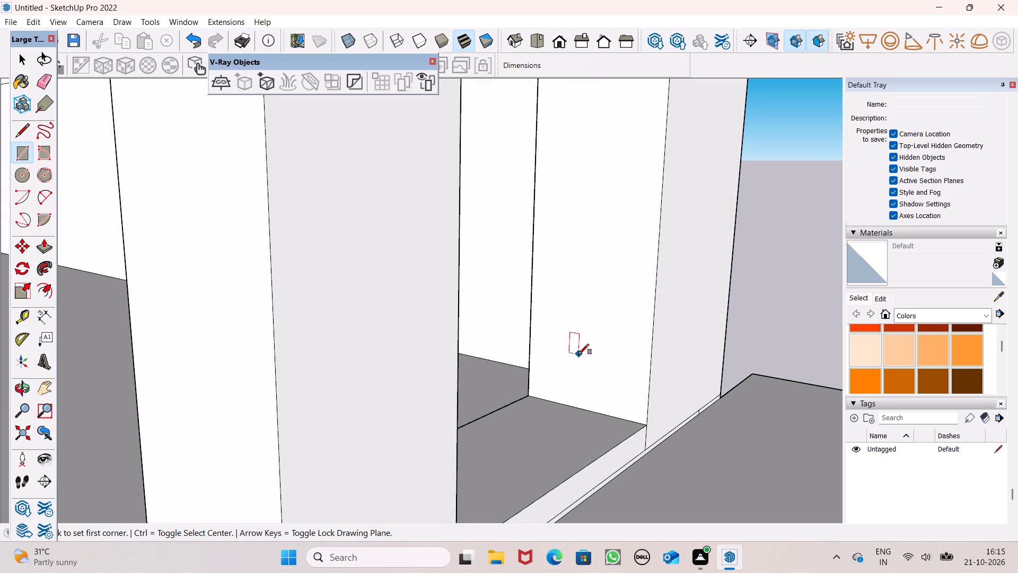
left_click(549, 342)
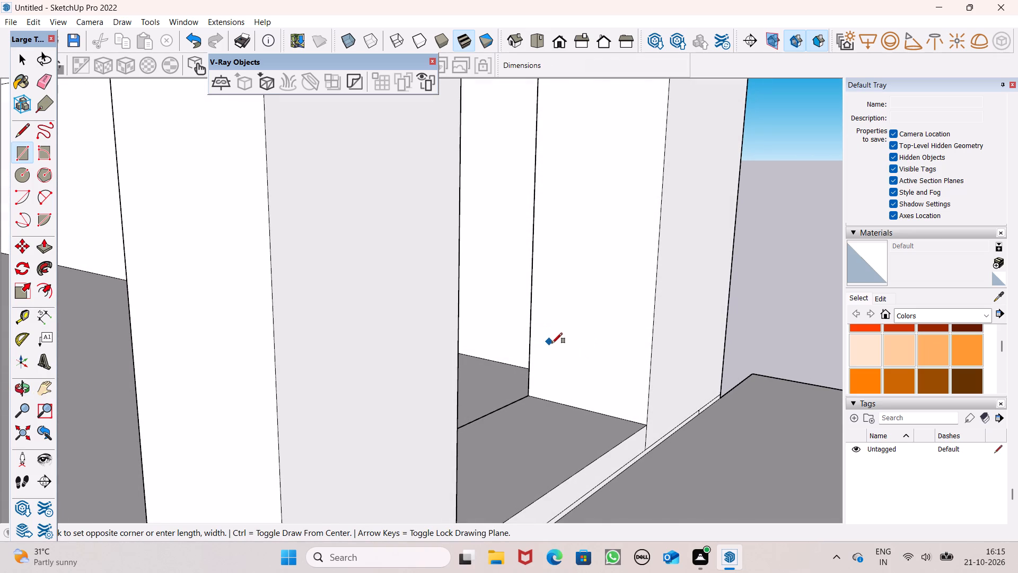
left_click(618, 388)
Select the new rectangle with its edges and shift it slightly up the post's face in short moves, the first about 1".
key("space")
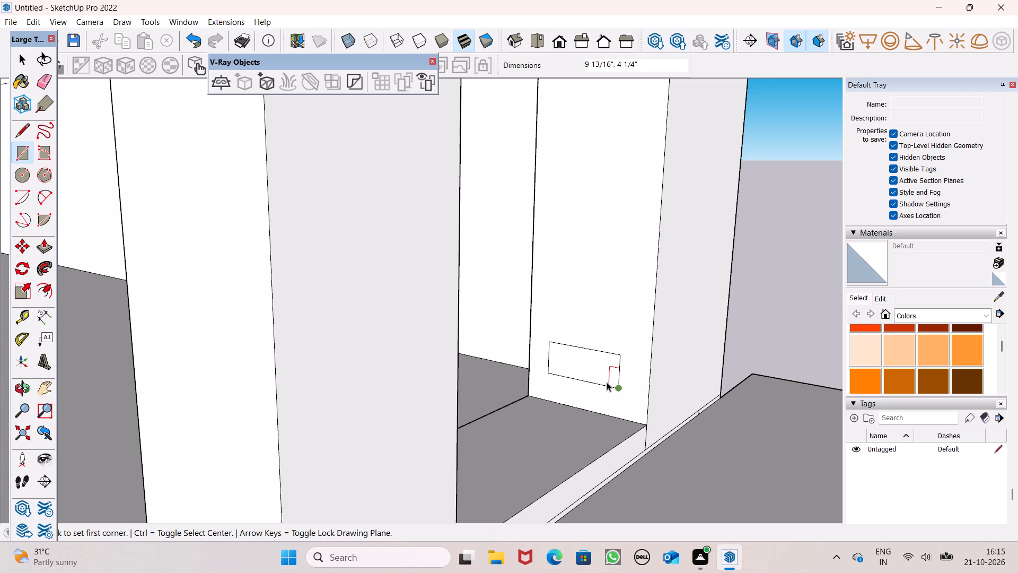
double_click(605, 377)
double_click(607, 371)
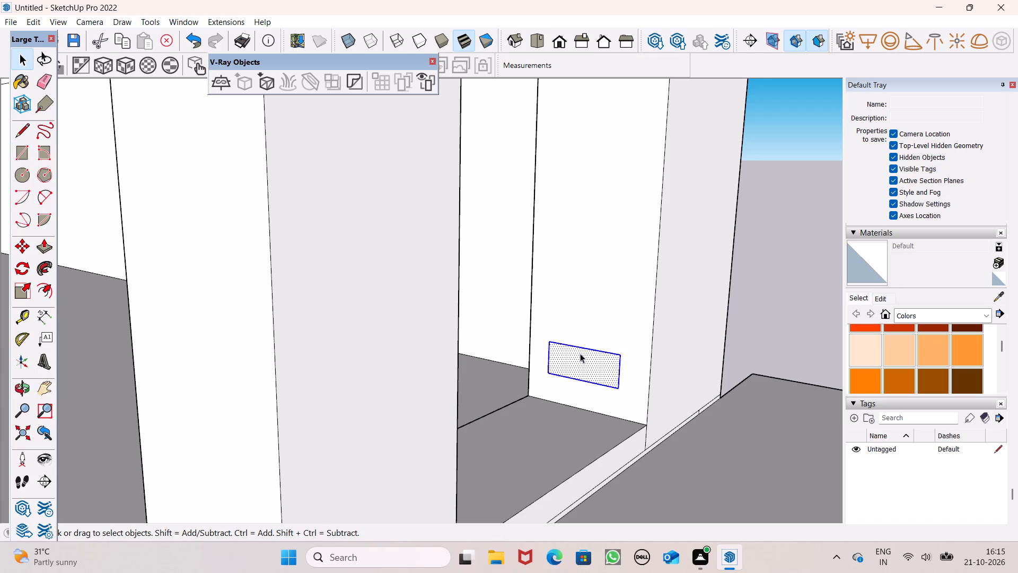
key("m")
key("Return")
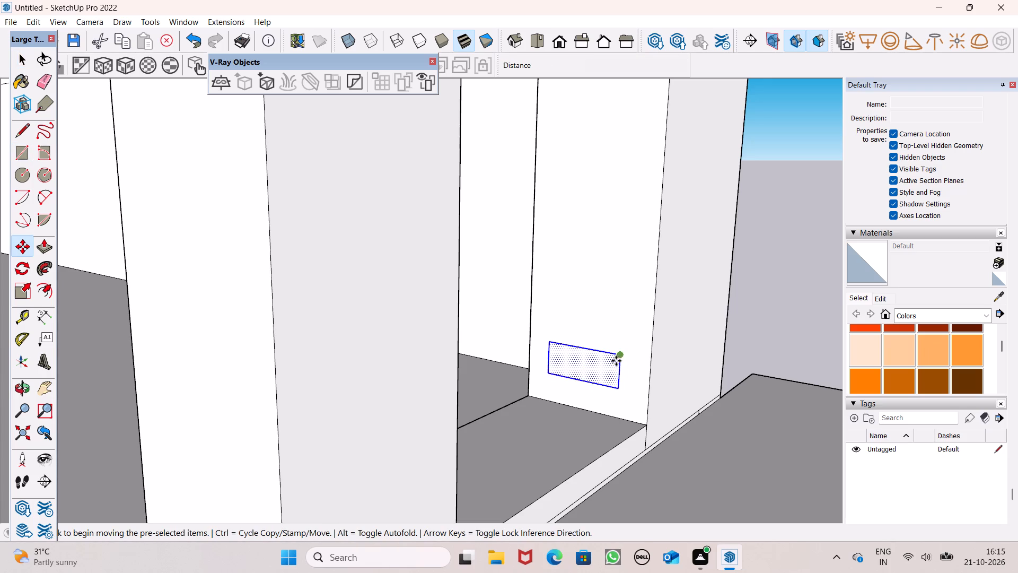
left_click_drag(619, 360, 620, 350)
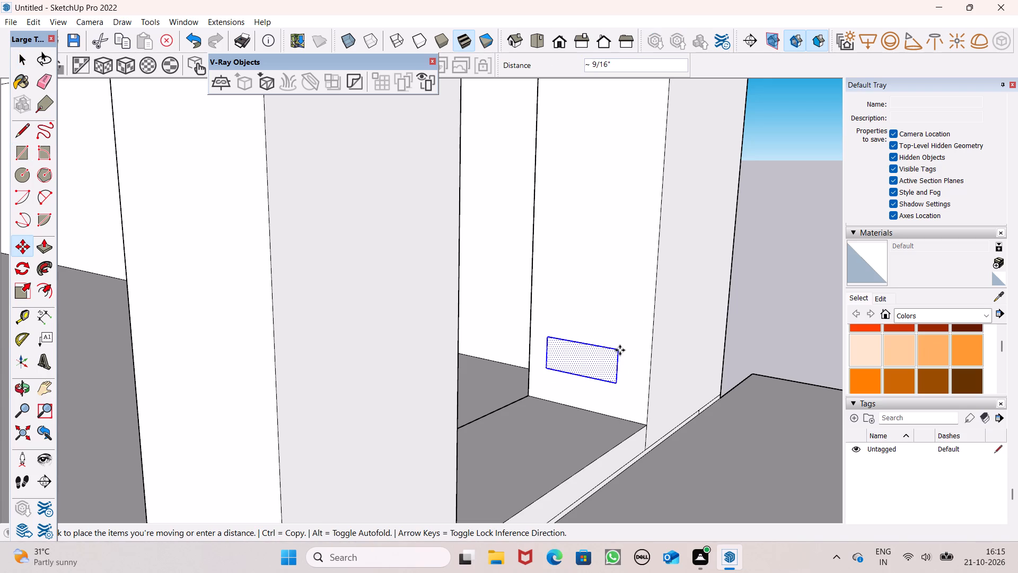
left_click_drag(620, 350, 621, 347)
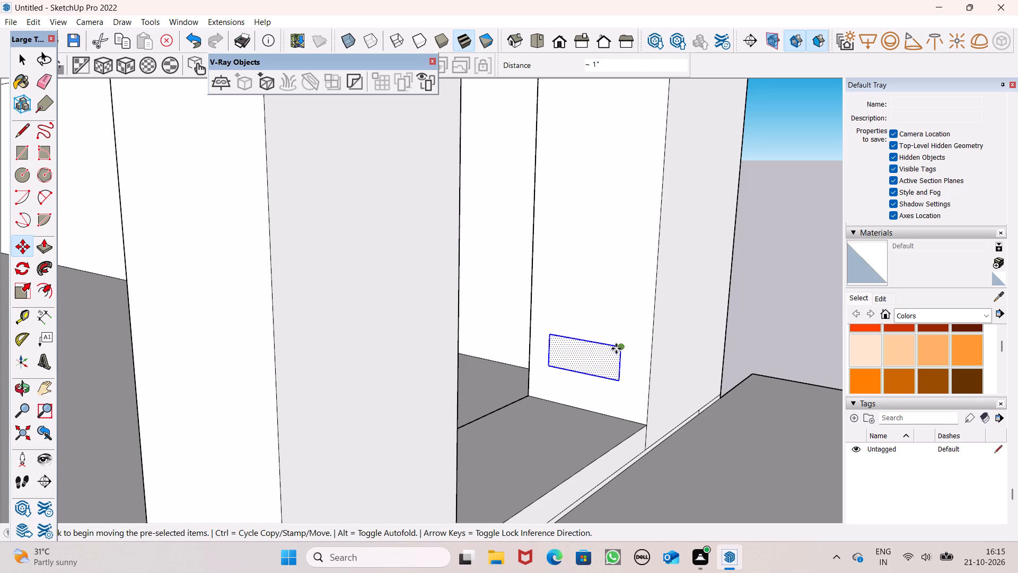
left_click_drag(620, 348, 625, 340)
Copy the rectangle 6" upward on the corner post and multiply it into an array of seven copies.
left_click_drag(625, 341, 626, 340, "ctrl")
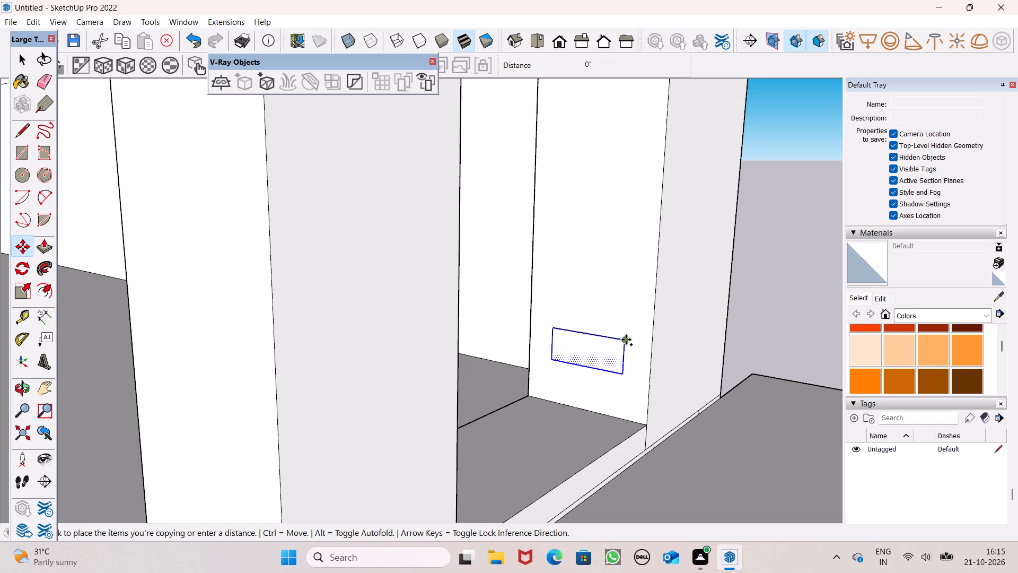
left_click_drag(626, 340, 622, 288, "ctrl")
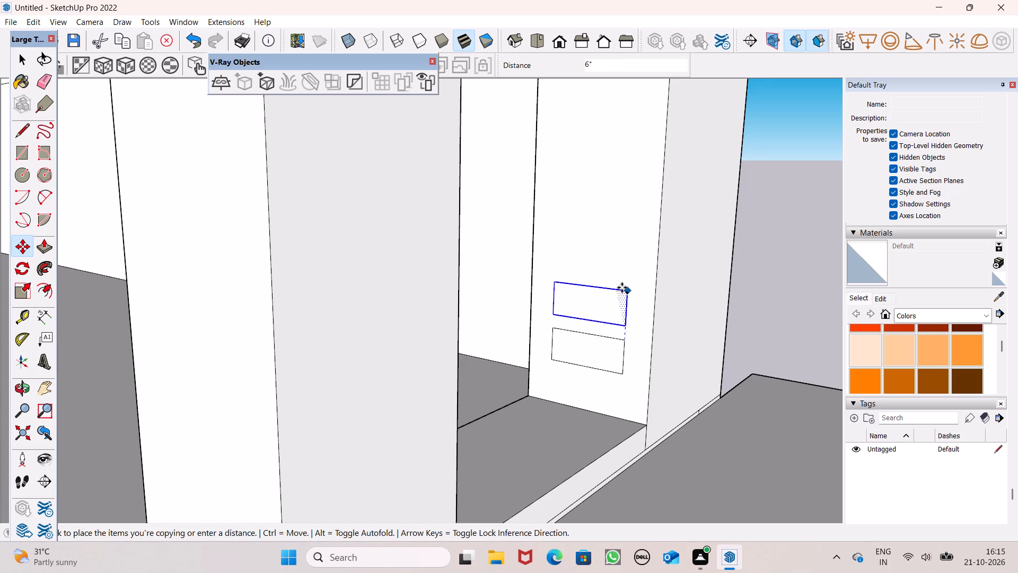
left_click_drag(622, 288, 622, 284, "ctrl")
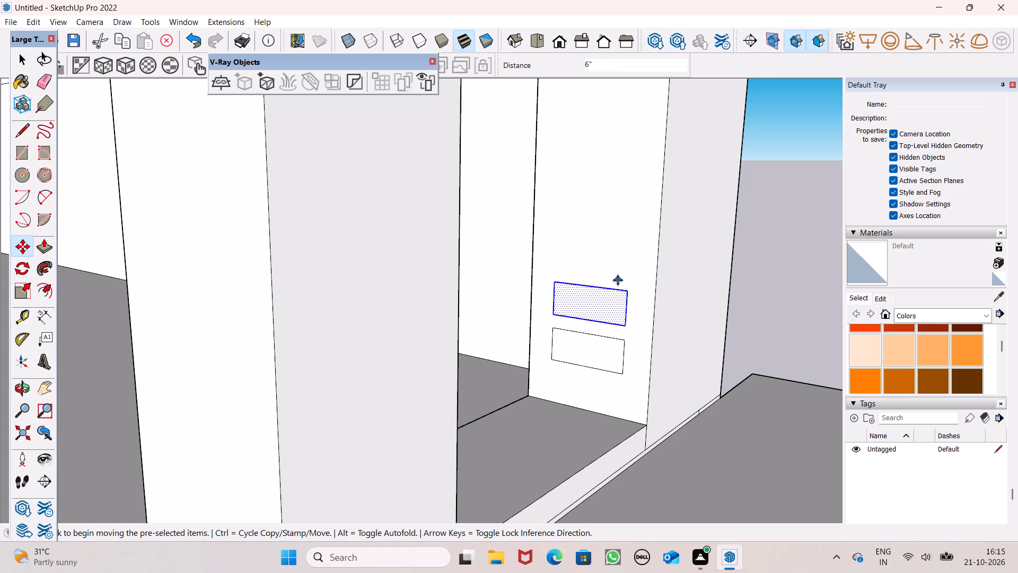
key("shift+asterisk")
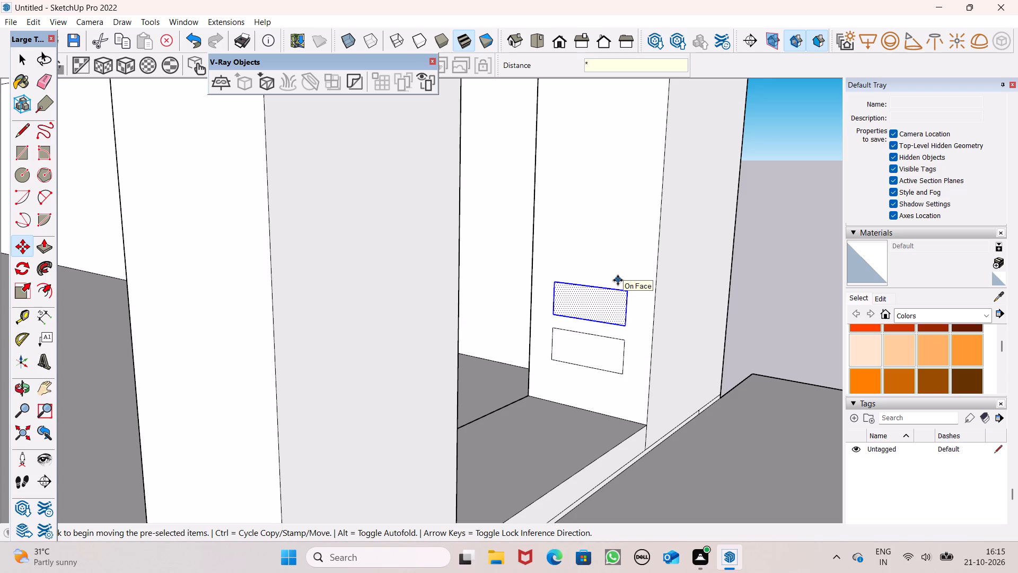
key("7")
key("Return")
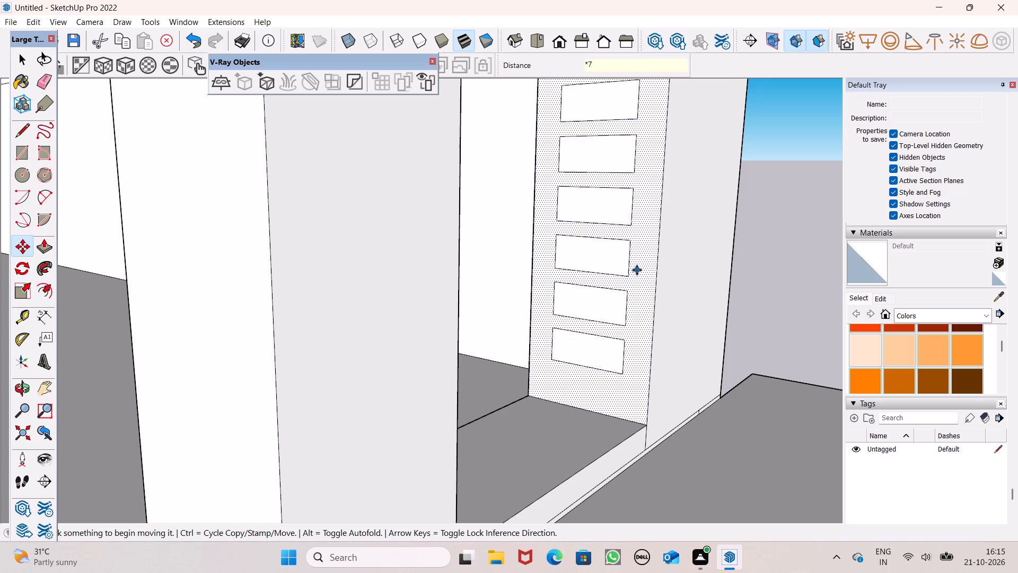
scroll(637, 295, "down", 10)
key("space")
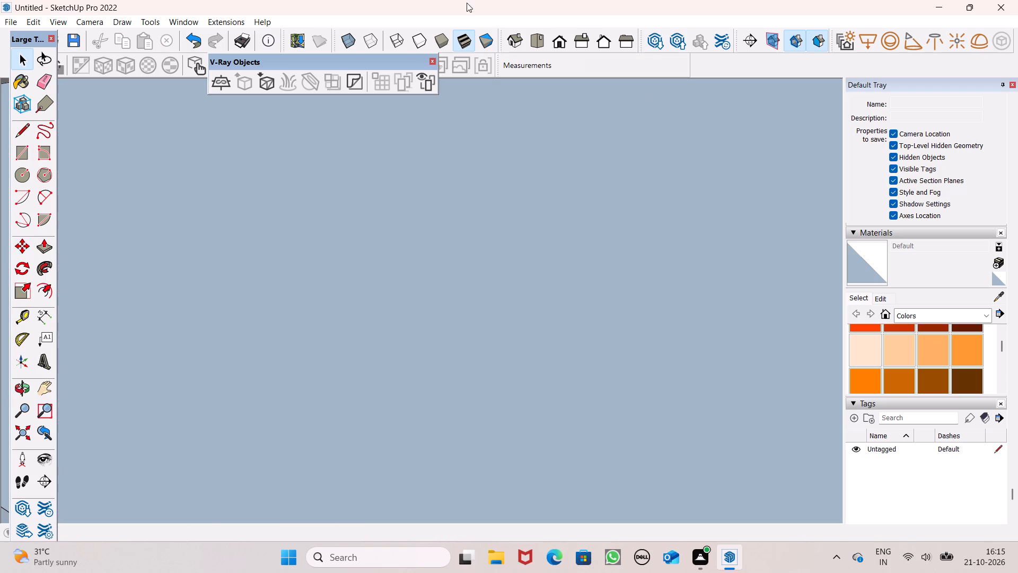
Examine the column of rectangles on the corner post from the front and in context with the building's facade.
left_click(556, 40)
scroll(450, 144, "down", 4)
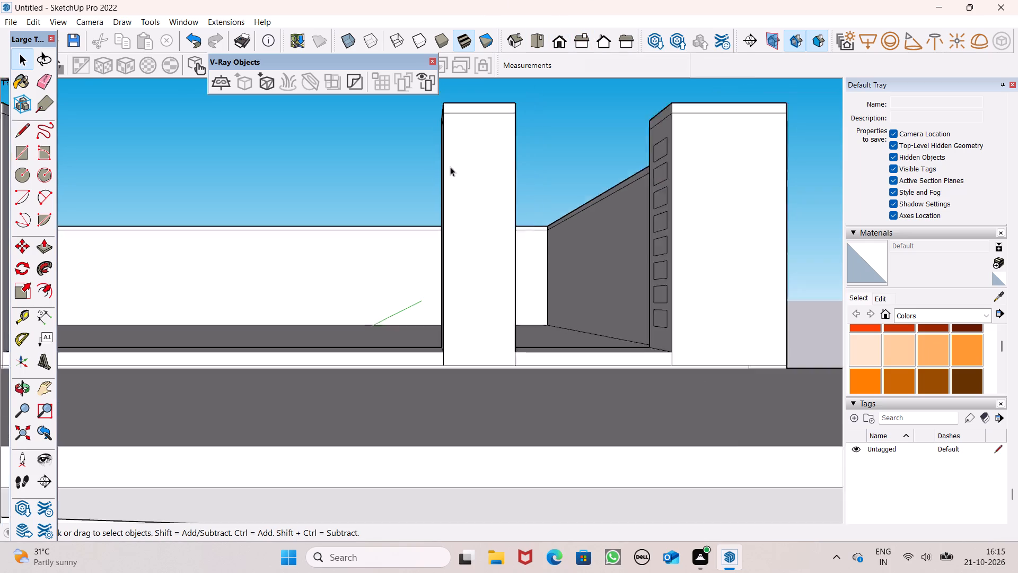
scroll(450, 167, "down", 6)
middle_click_drag(519, 253, 598, 308)
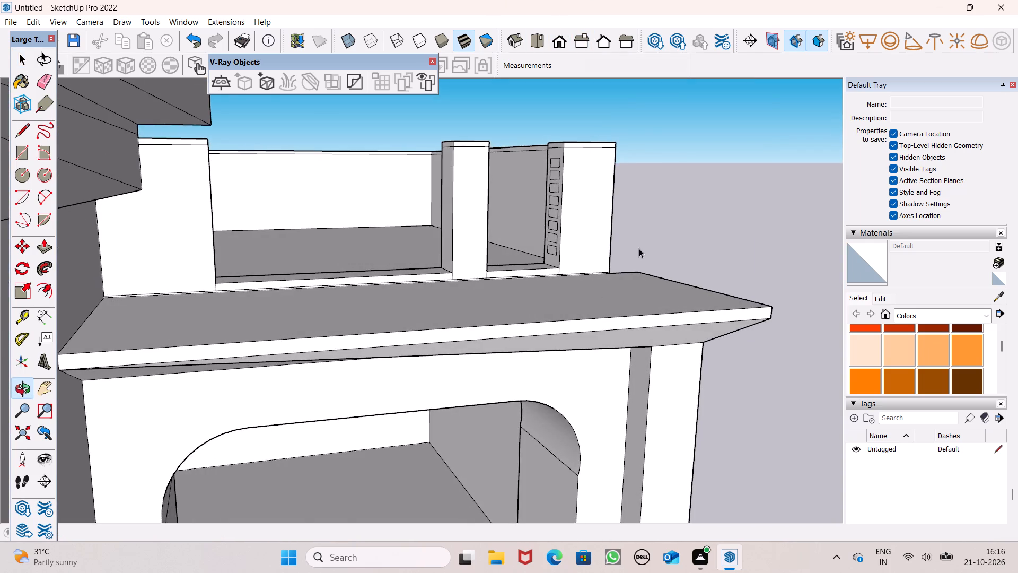
scroll(639, 247, "down", 16)
middle_click_drag(587, 233, 398, 267)
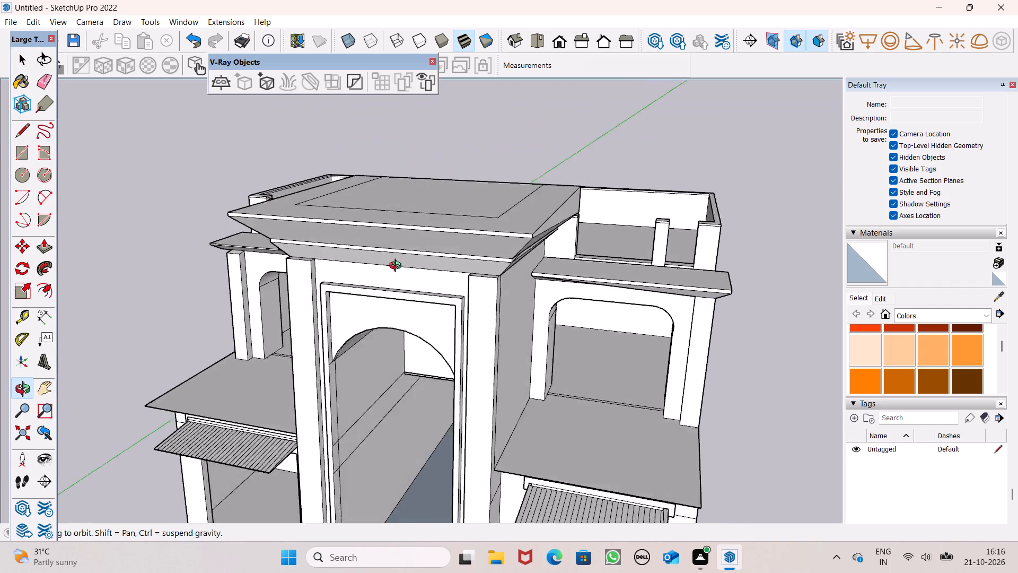
Examine the parapet posts from the side and roof, comparing the unrailed bay with the finished railing on the other side.
middle_click_drag(398, 267, 0, 305)
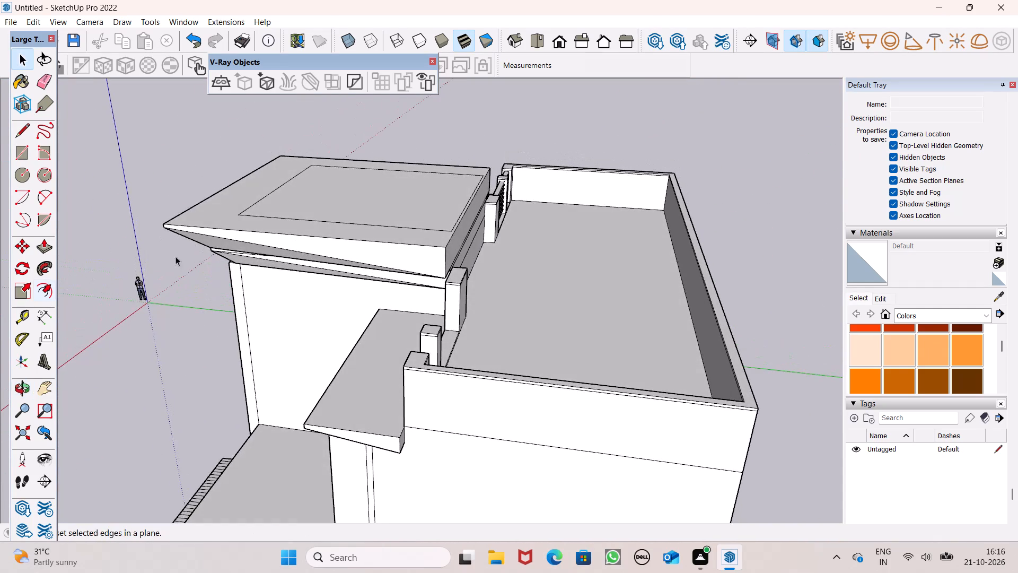
middle_click_drag(269, 245, 96, 205)
scroll(269, 245, "up", 1)
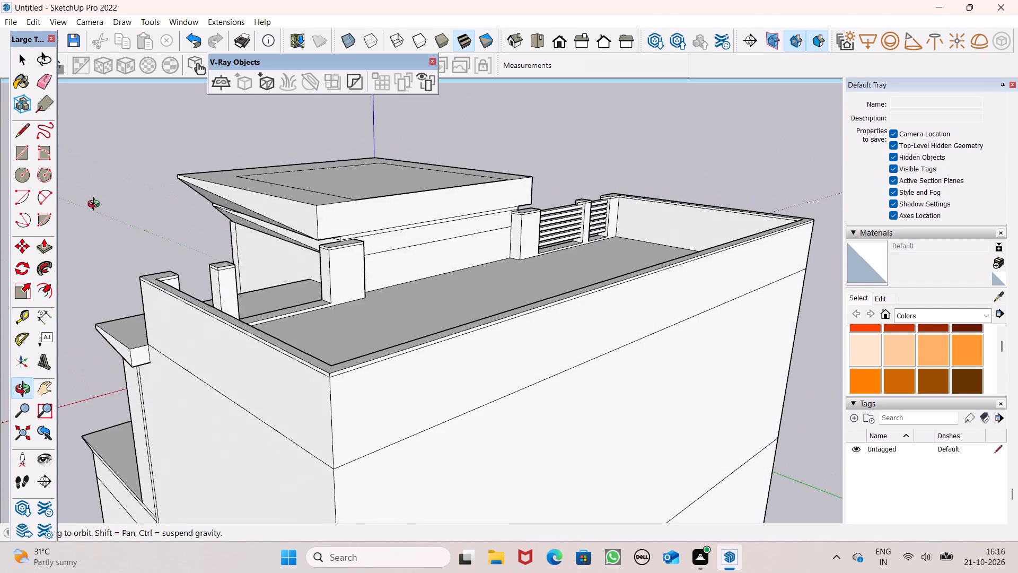
scroll(100, 205, "up", 1)
middle_click_drag(96, 205, 100, 205)
scroll(355, 224, "up", 5)
scroll(364, 227, "down", 6)
middle_click_drag(358, 245, 517, 246)
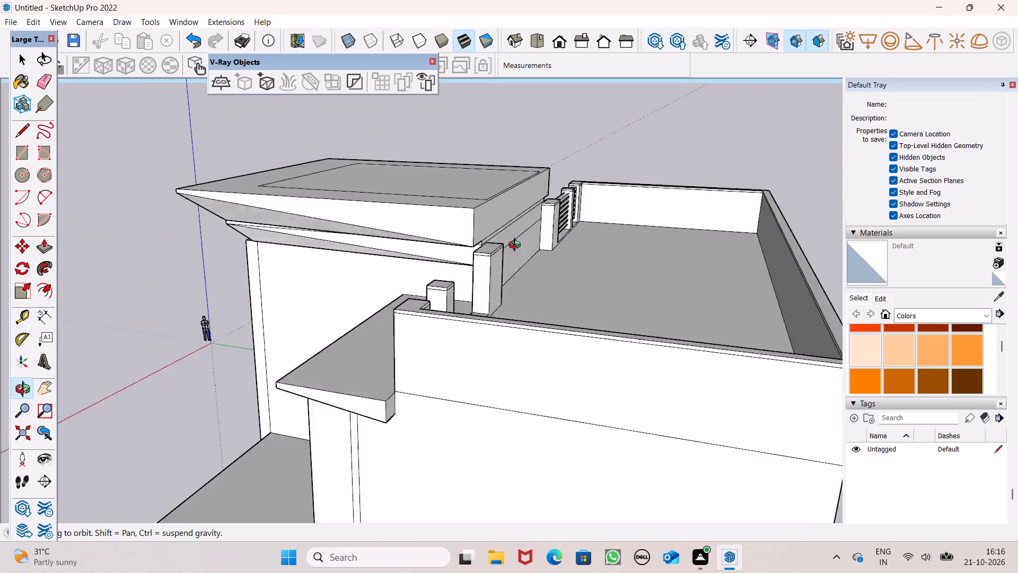
middle_click_drag(517, 246, 763, 240)
Examine the unrailed bay's corner post and its rectangles from the front and from above the cornice.
middle_click_drag(615, 263, 865, 226)
scroll(778, 238, "up", 8)
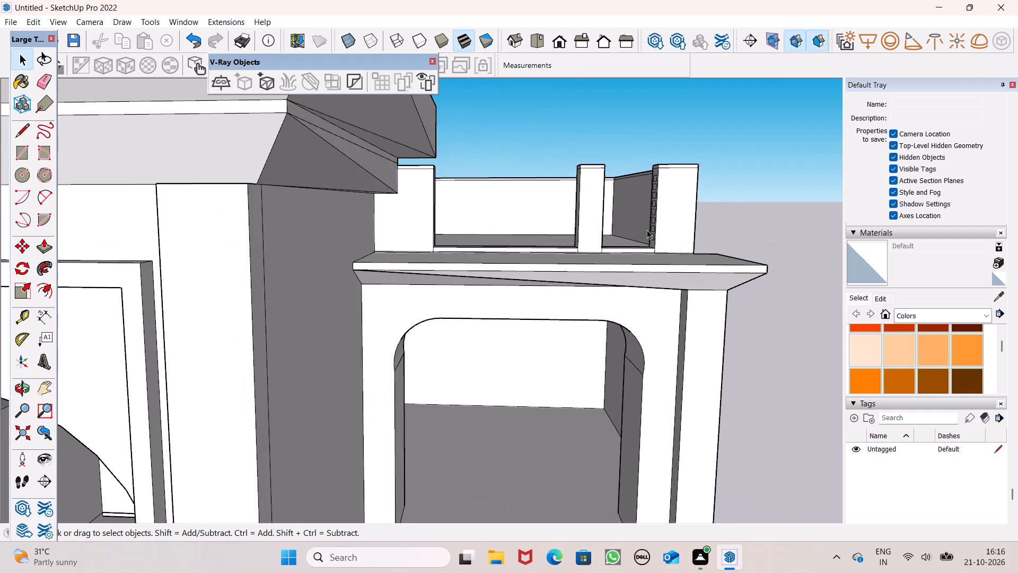
scroll(646, 230, "up", 9)
middle_click_drag(666, 243, 817, 202)
scroll(745, 169, "down", 5)
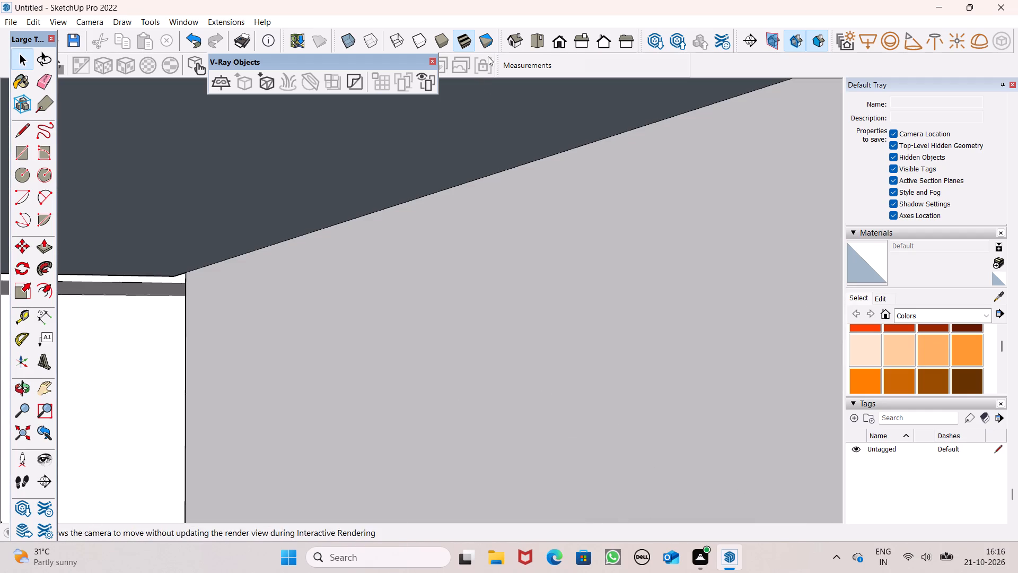
left_click(567, 44)
scroll(573, 162, "down", 11)
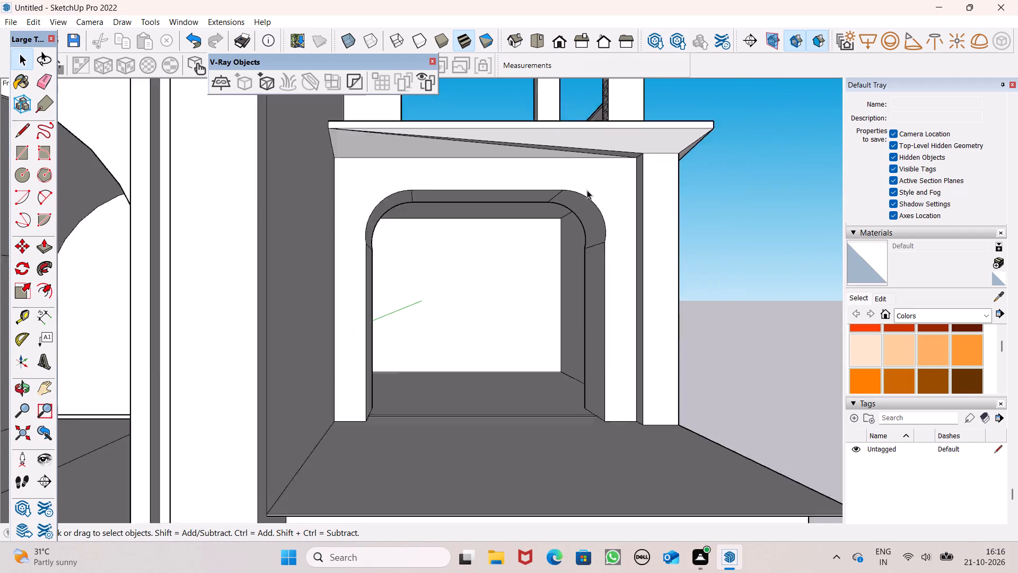
scroll(587, 190, "down", 2)
middle_click_drag(592, 194, 690, 240)
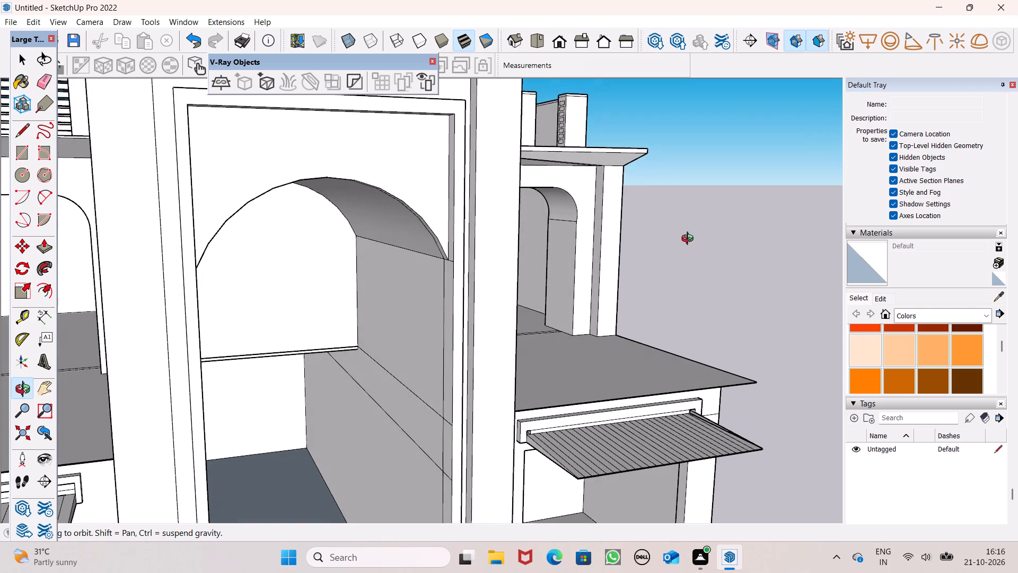
middle_click_drag(690, 240, 689, 230)
scroll(508, 79, "up", 7)
scroll(575, 101, "up", 2)
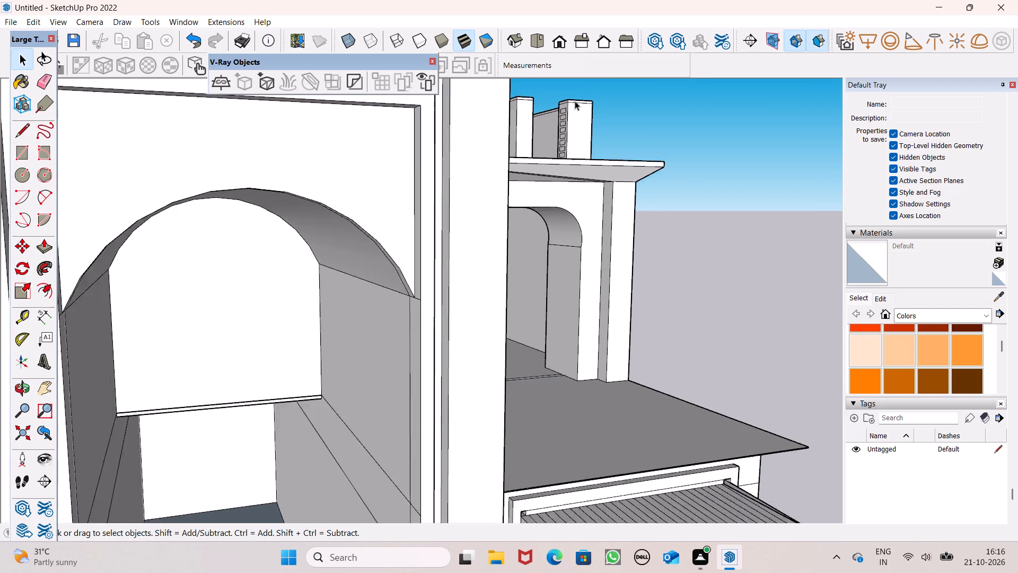
scroll(575, 101, "up", 6)
scroll(590, 117, "down", 4)
middle_click_drag(593, 159, 560, 223)
scroll(560, 211, "down", 7)
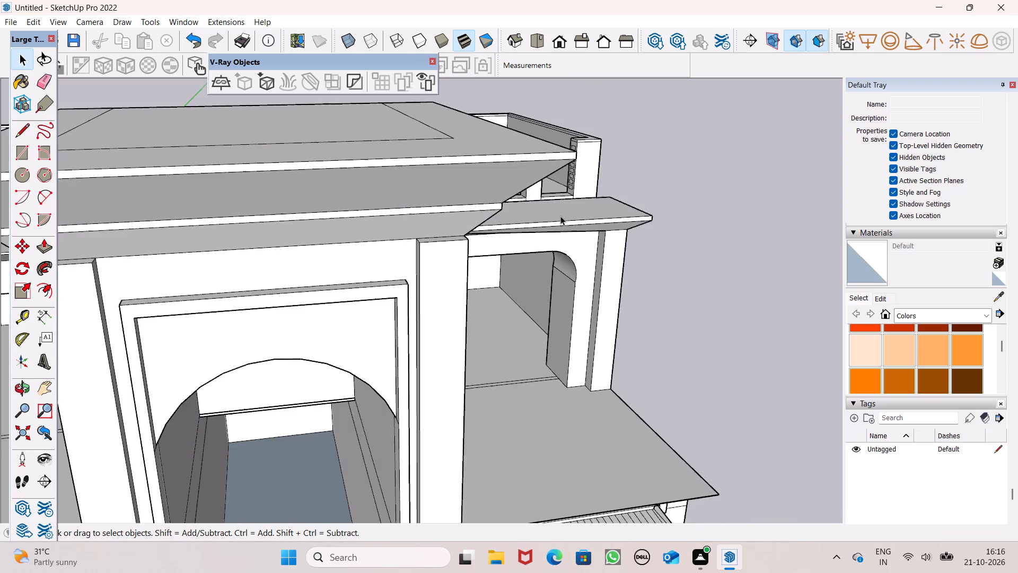
Examine the finished railing bars between the posts of the already railed parapet bay up close.
scroll(565, 208, "down", 12)
middle_click_drag(484, 248, 189, 285)
scroll(419, 178, "up", 5)
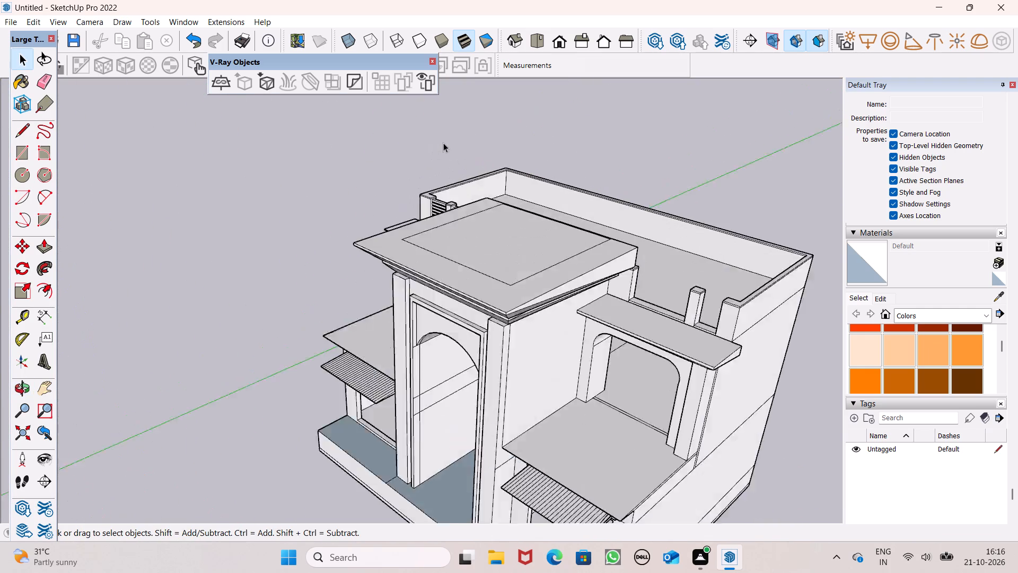
scroll(443, 143, "up", 3)
scroll(440, 204, "up", 8)
middle_click(431, 227)
scroll(432, 233, "up", 8)
middle_click_drag(427, 221, 438, 155)
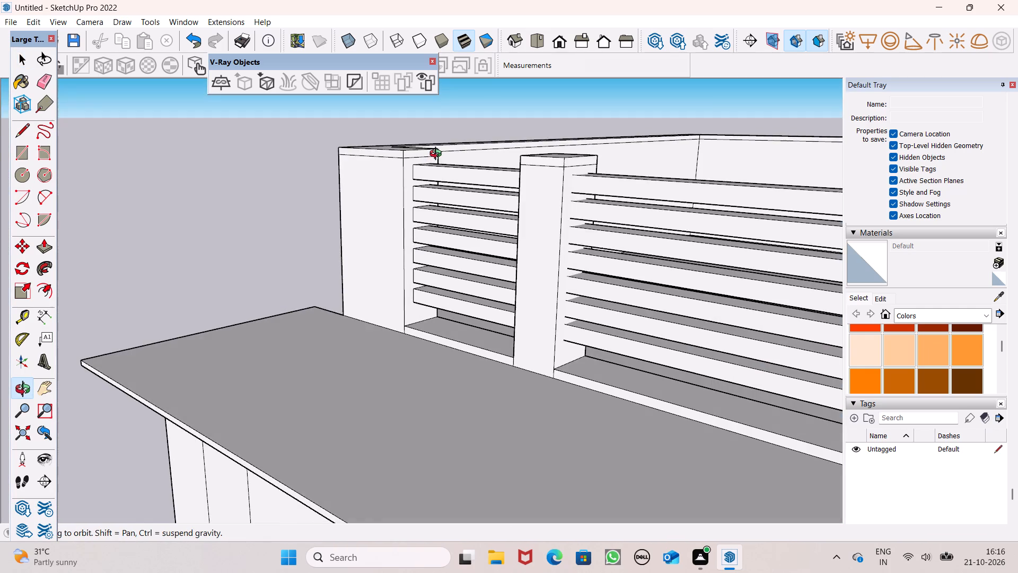
middle_click_drag(438, 155, 468, 147)
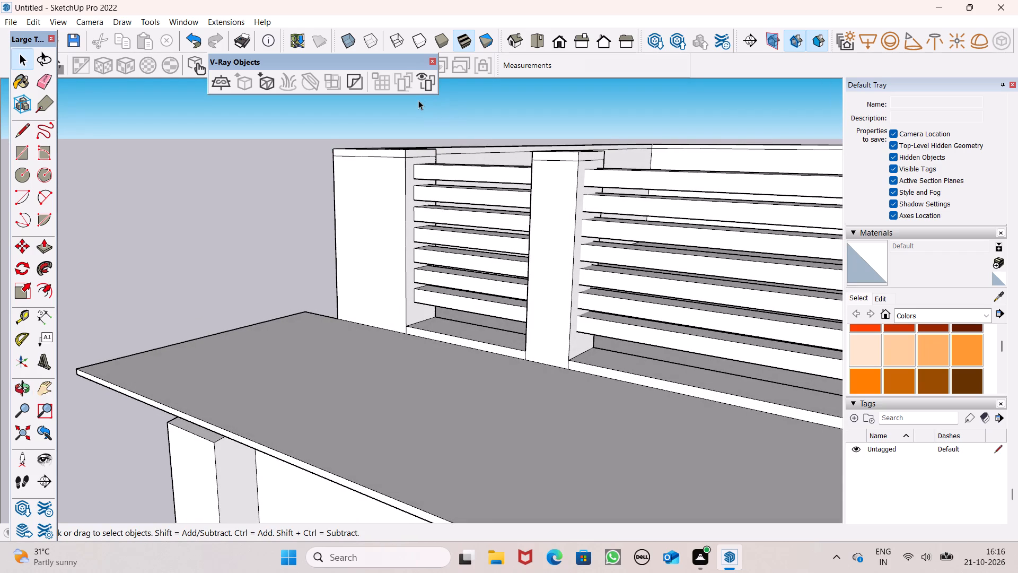
Switch to the standard front view and examine the whole facade, comparing the railed and unrailed parapet bays.
scroll(319, 144, "down", 19)
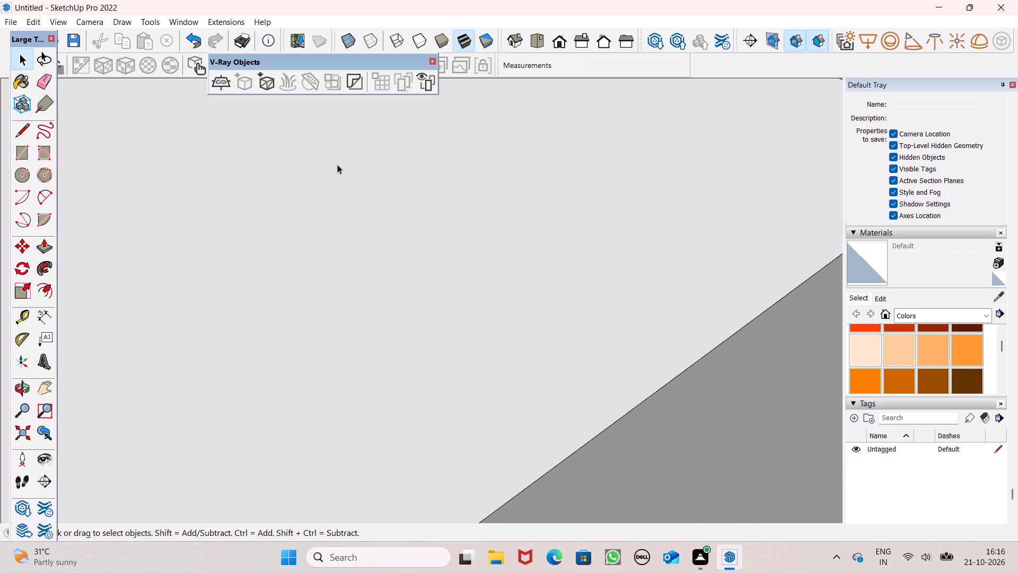
scroll(337, 164, "down", 17)
scroll(356, 171, "up", 1)
scroll(356, 171, "down", 20)
scroll(356, 171, "down", 3)
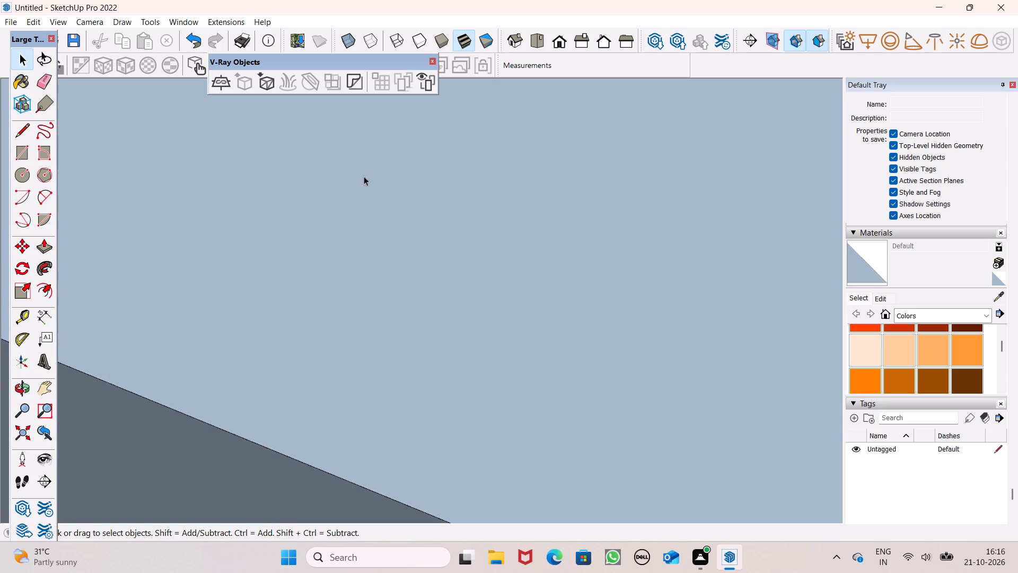
scroll(364, 176, "down", 10)
scroll(387, 156, "down", 13)
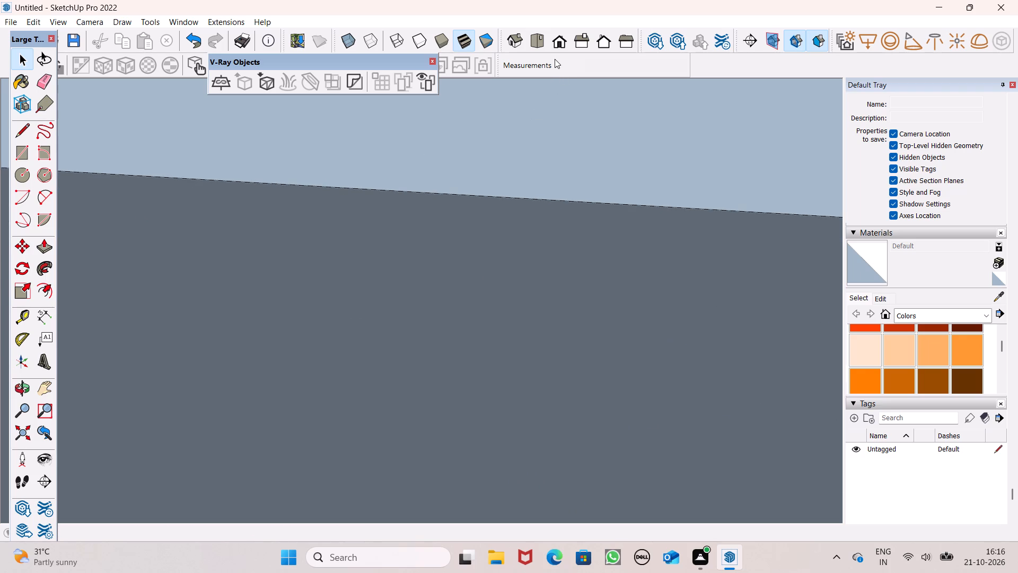
left_click(565, 43)
scroll(540, 153, "down", 9)
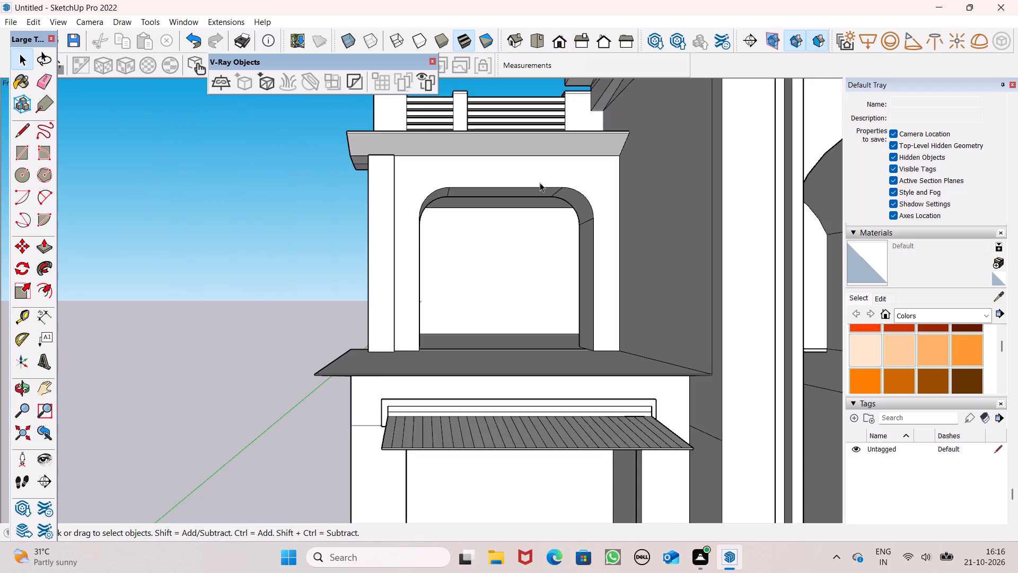
scroll(558, 201, "down", 17)
scroll(639, 250, "up", 2)
middle_click_drag(638, 283, 630, 354)
scroll(735, 241, "up", 7)
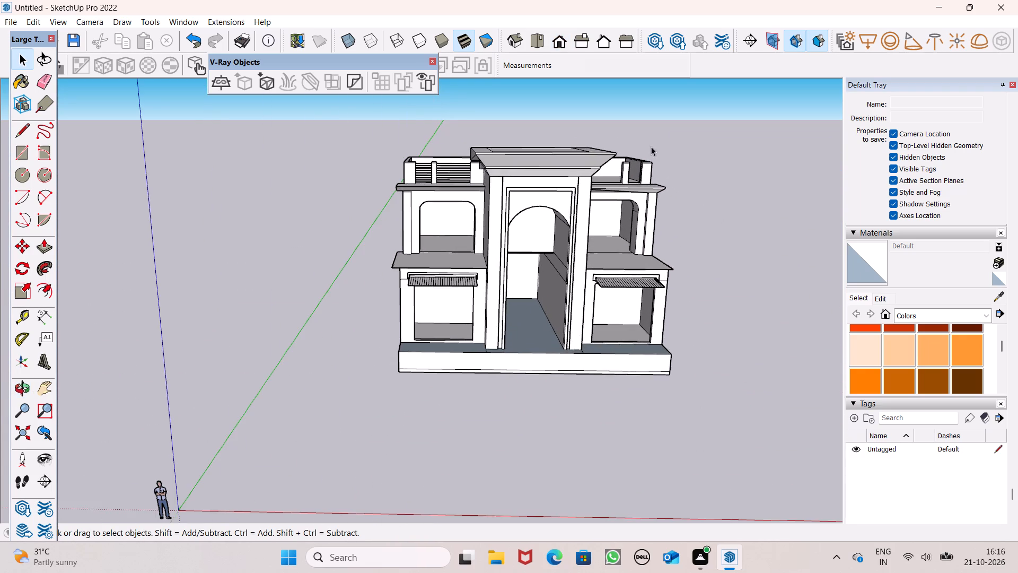
scroll(634, 136, "up", 7)
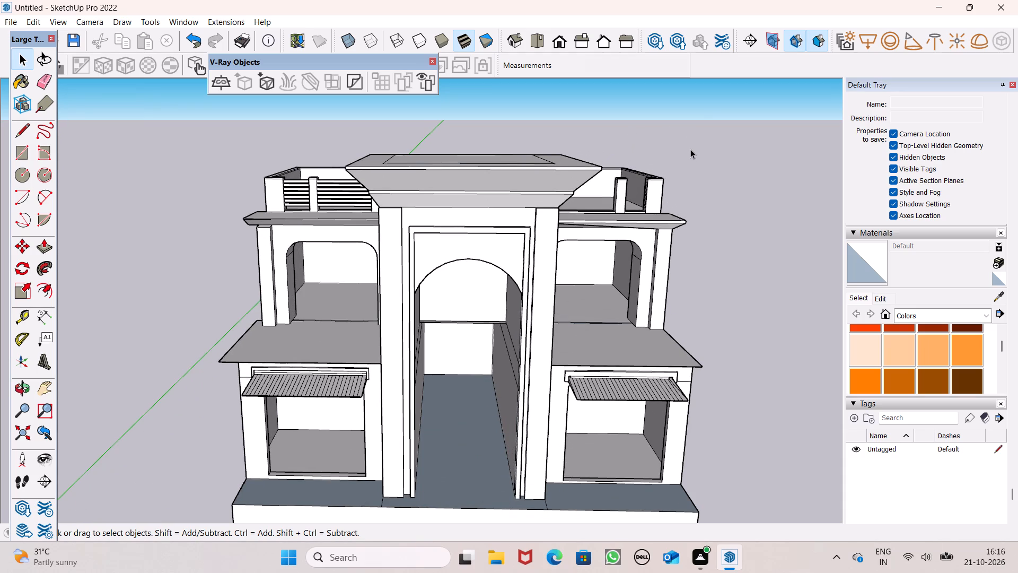
Push/Pull the corner post's lowest rectangle partway across the unrailed bay and the second about 13' 3" to the inner post.
scroll(690, 150, "up", 1)
scroll(651, 211, "up", 2)
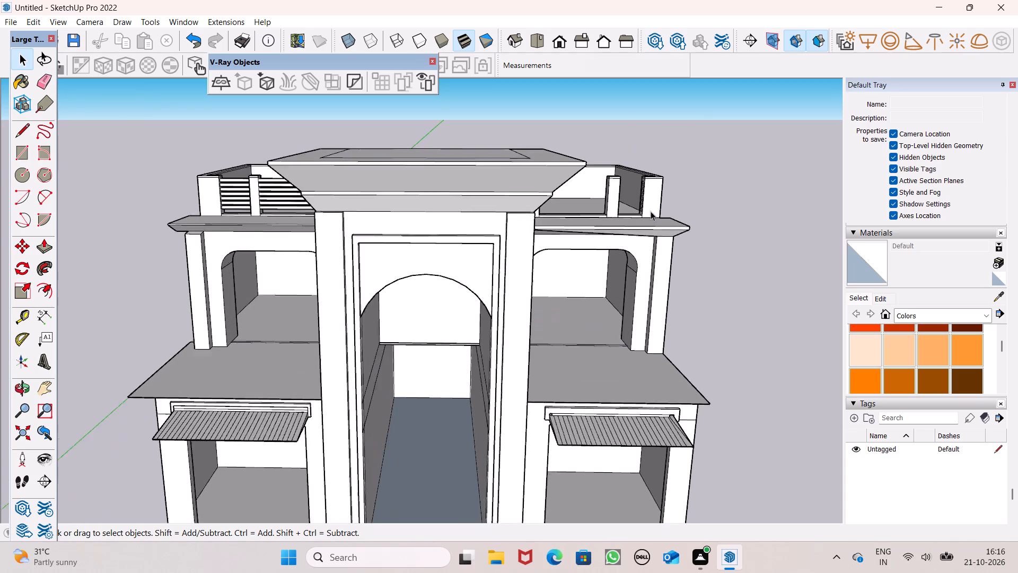
scroll(651, 211, "up", 12)
middle_click_drag(644, 209, 647, 211)
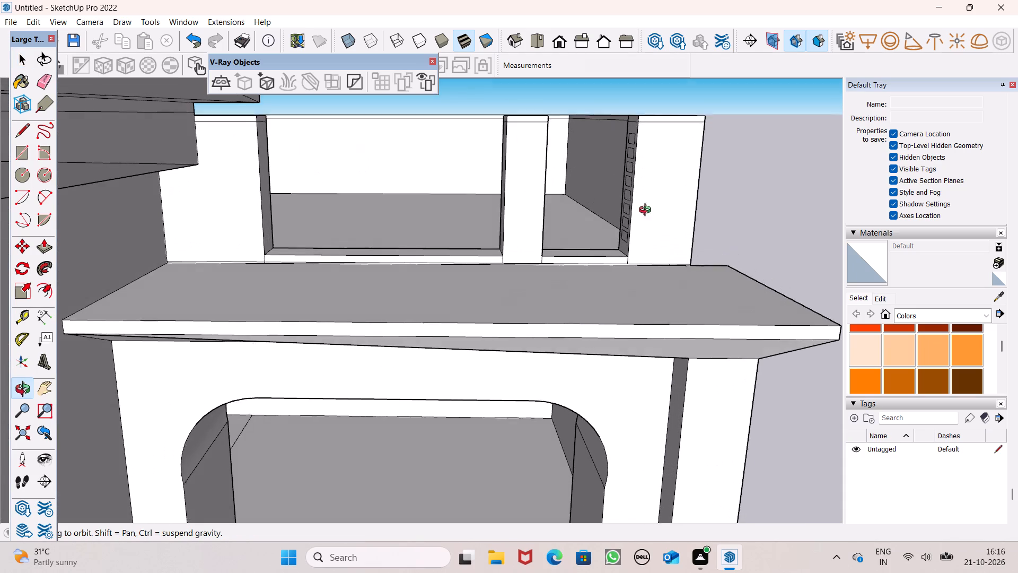
middle_click_drag(647, 211, 704, 215)
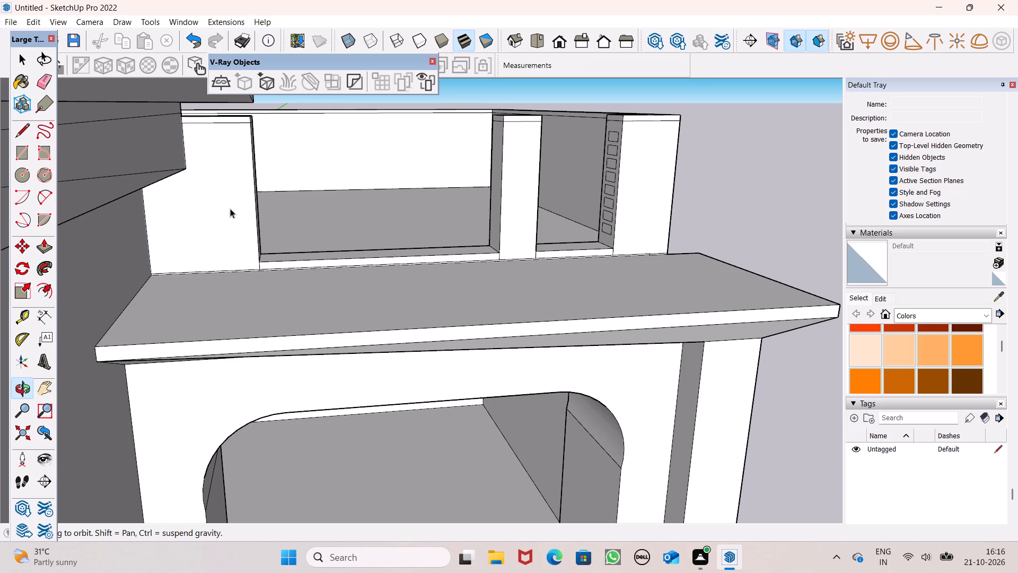
left_click(46, 245)
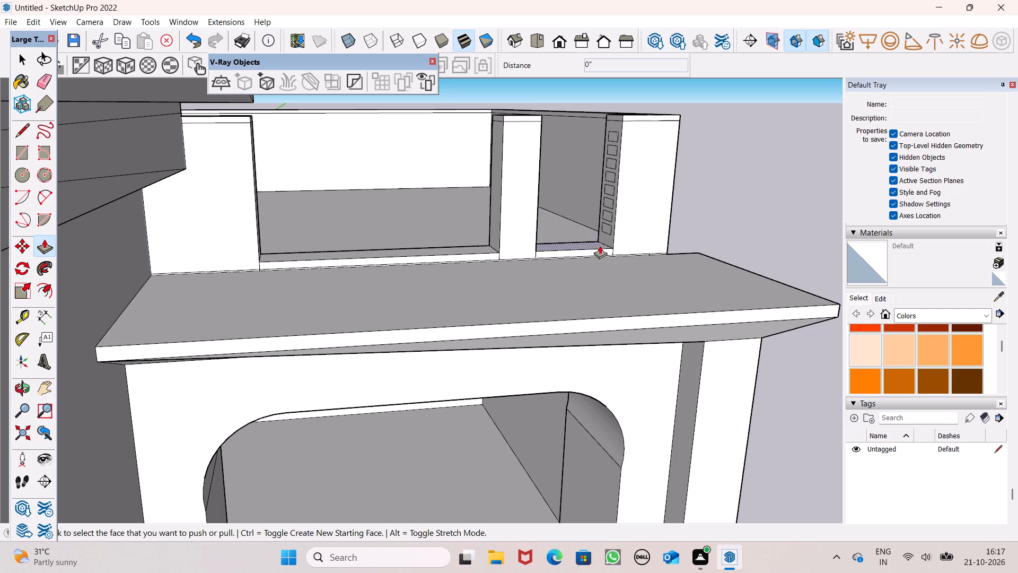
left_click_drag(606, 229, 445, 246)
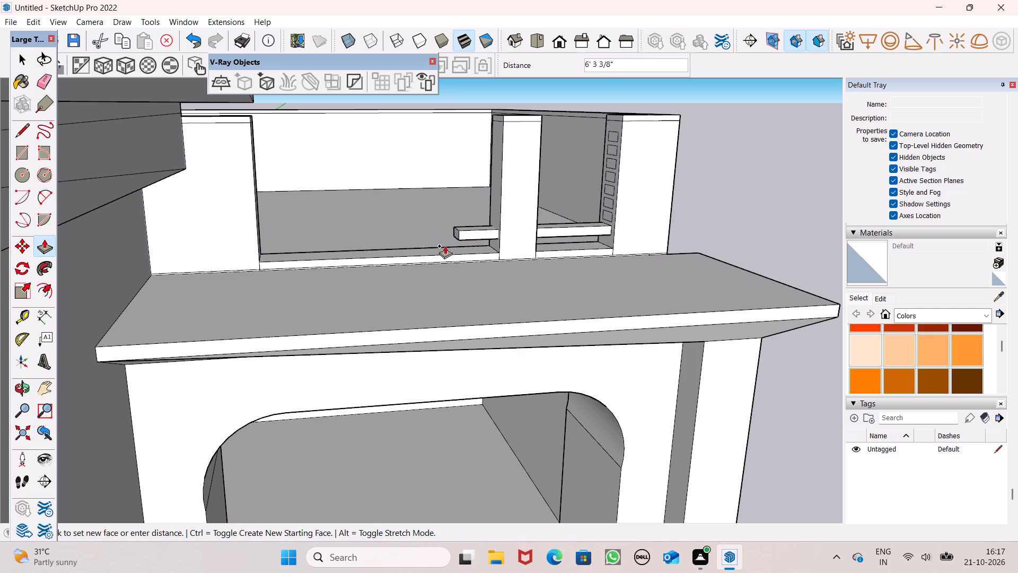
left_click_drag(445, 246, 382, 246)
left_click_drag(607, 213, 383, 221)
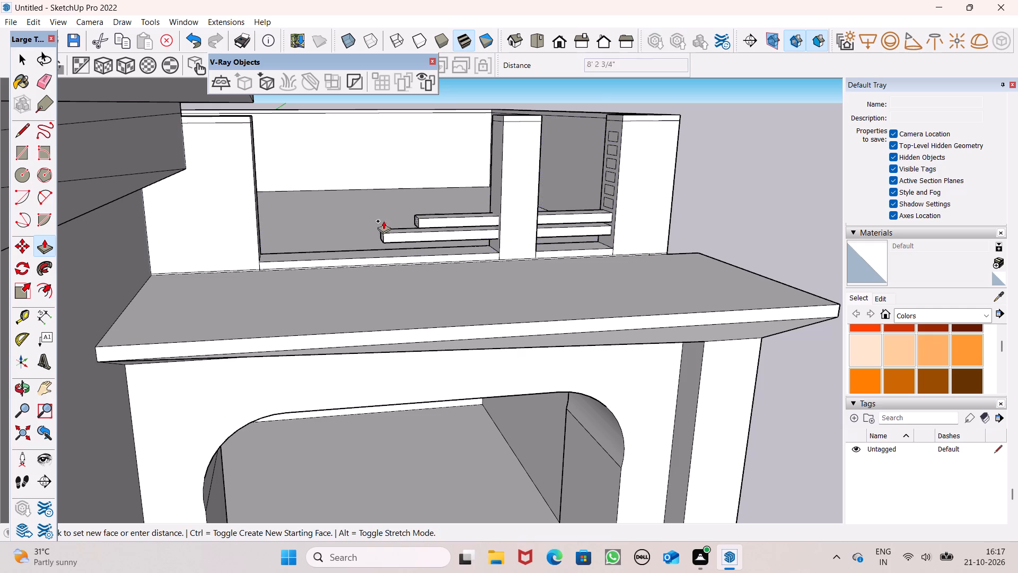
left_click_drag(383, 221, 255, 215)
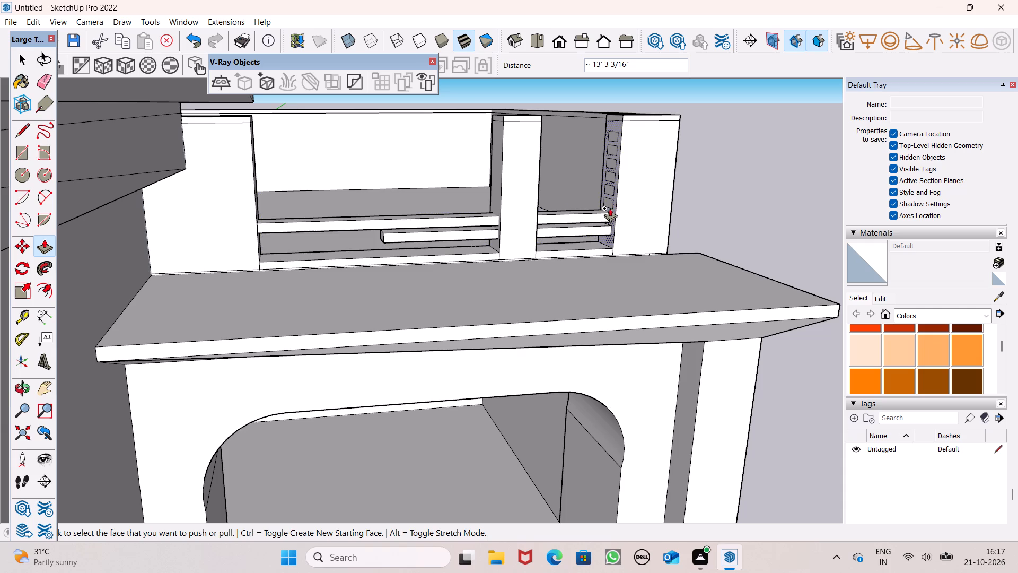
Push/Pull the remaining six rectangles from the corner post through the middle post to the inner post, about 13' 6" to 14' 3".
left_click_drag(609, 199, 245, 196)
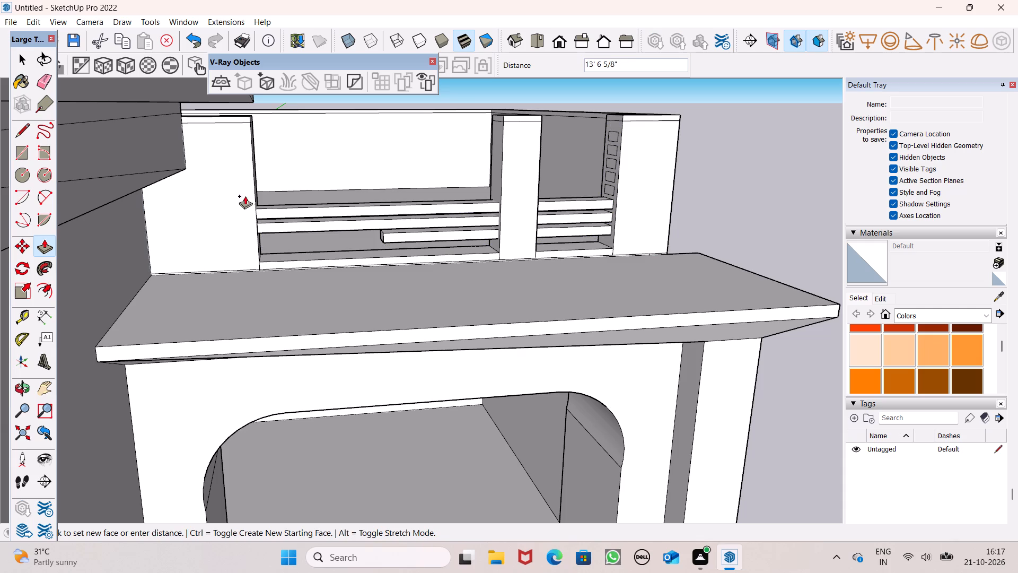
left_click_drag(245, 196, 241, 196)
left_click_drag(607, 189, 459, 190)
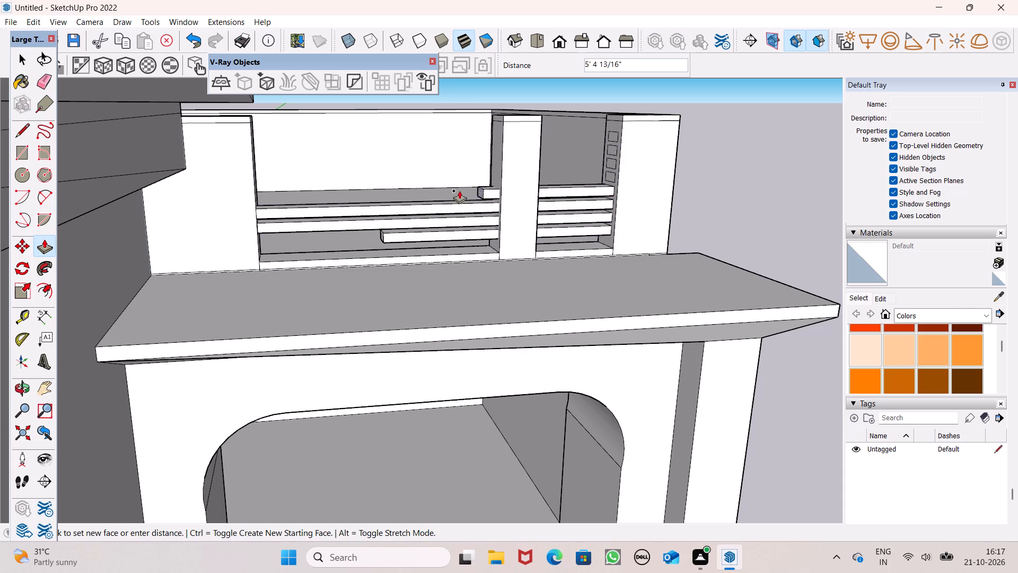
left_click_drag(459, 190, 248, 190)
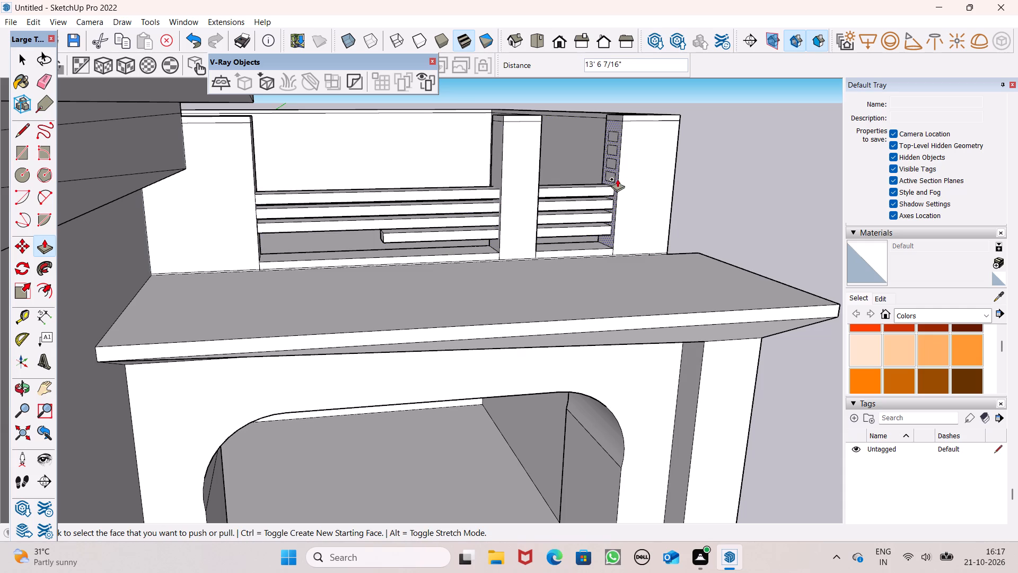
left_click_drag(613, 177, 296, 181)
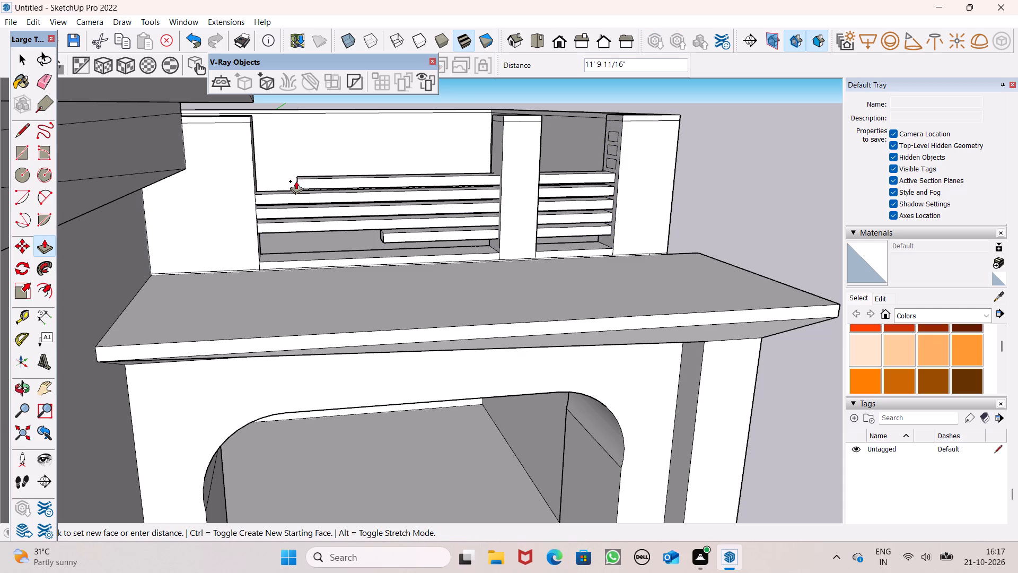
left_click_drag(296, 181, 242, 179)
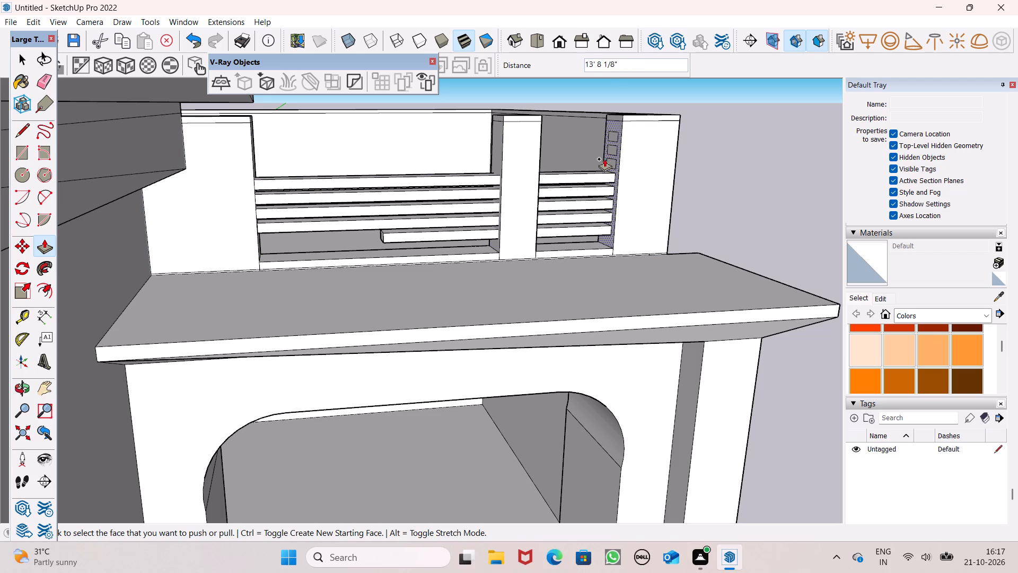
left_click_drag(610, 162, 245, 196)
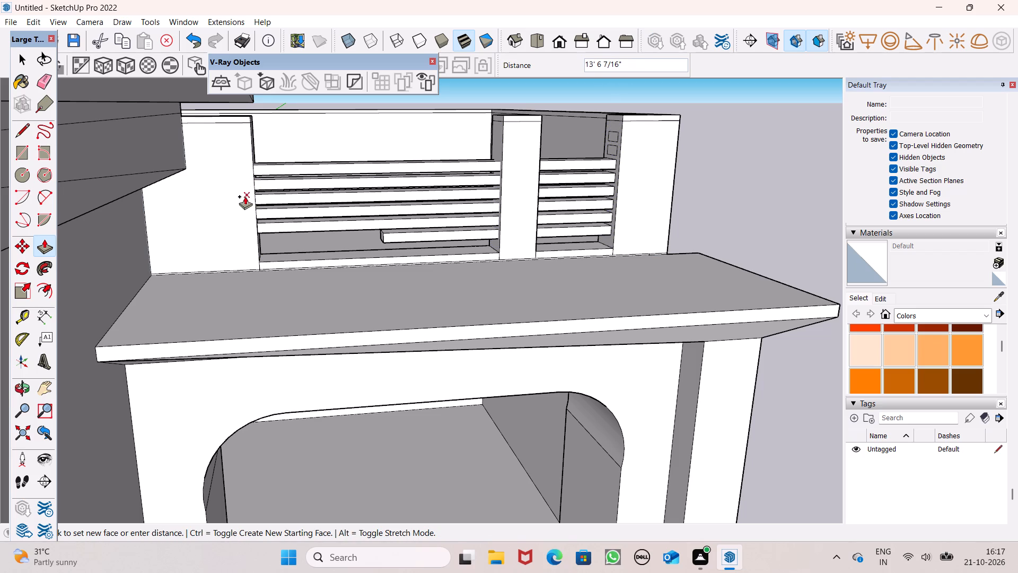
left_click_drag(245, 196, 244, 196)
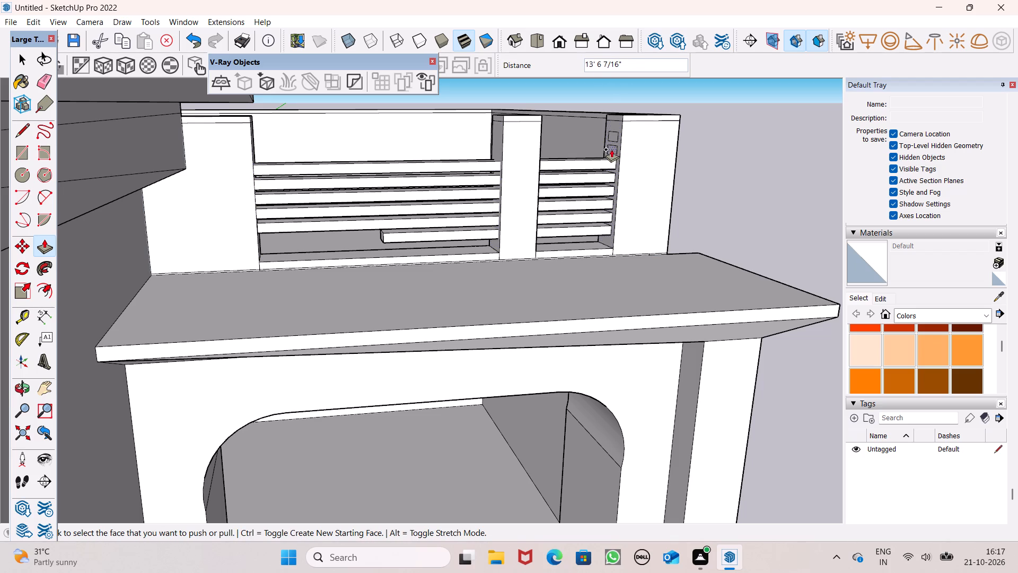
left_click_drag(612, 148, 243, 168)
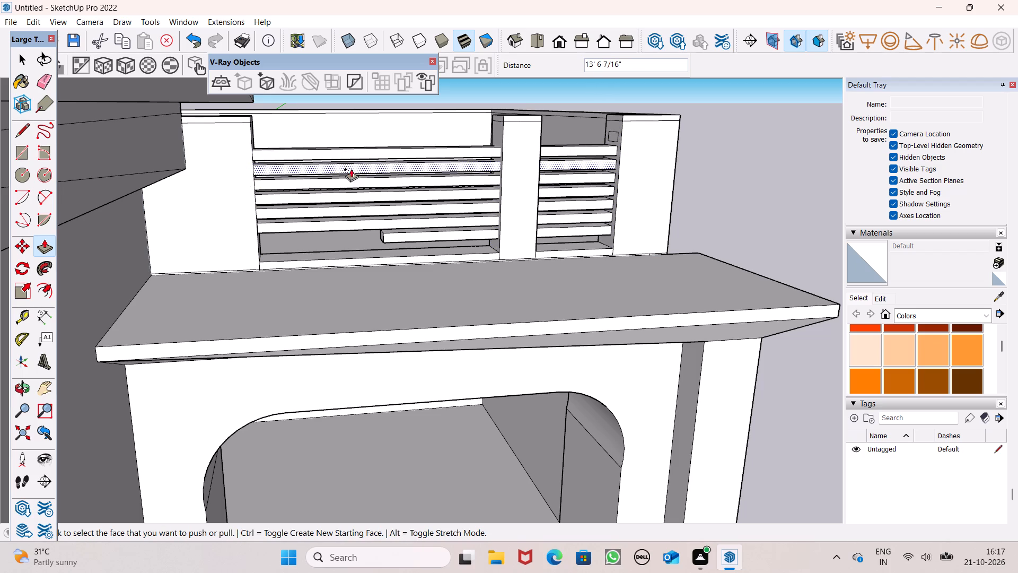
left_click_drag(610, 135, 260, 141)
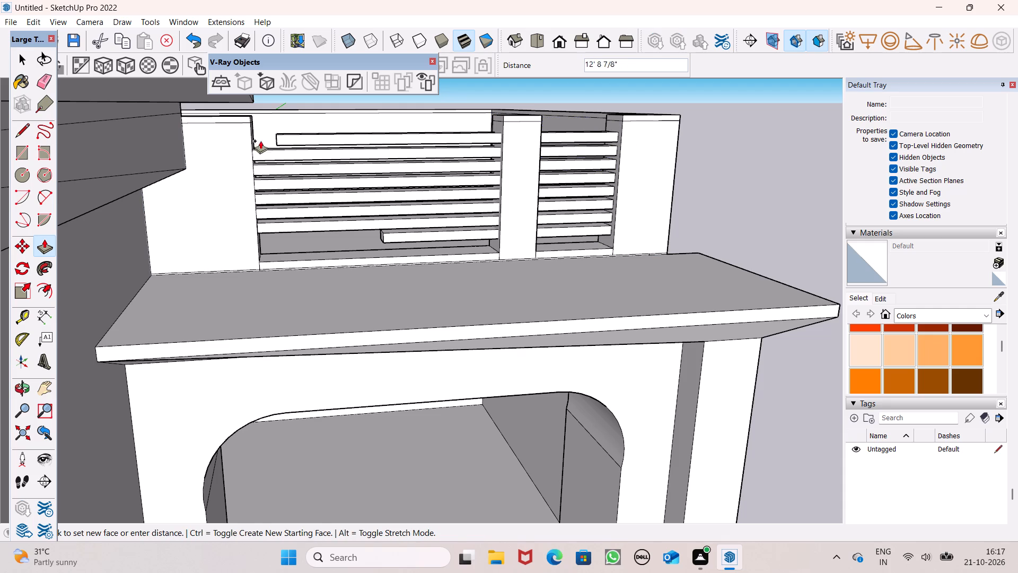
left_click_drag(260, 141, 224, 141)
Push/Pull the end of the short lowest bar about 4' 9" further to reach the inner post.
scroll(661, 176, "down", 1)
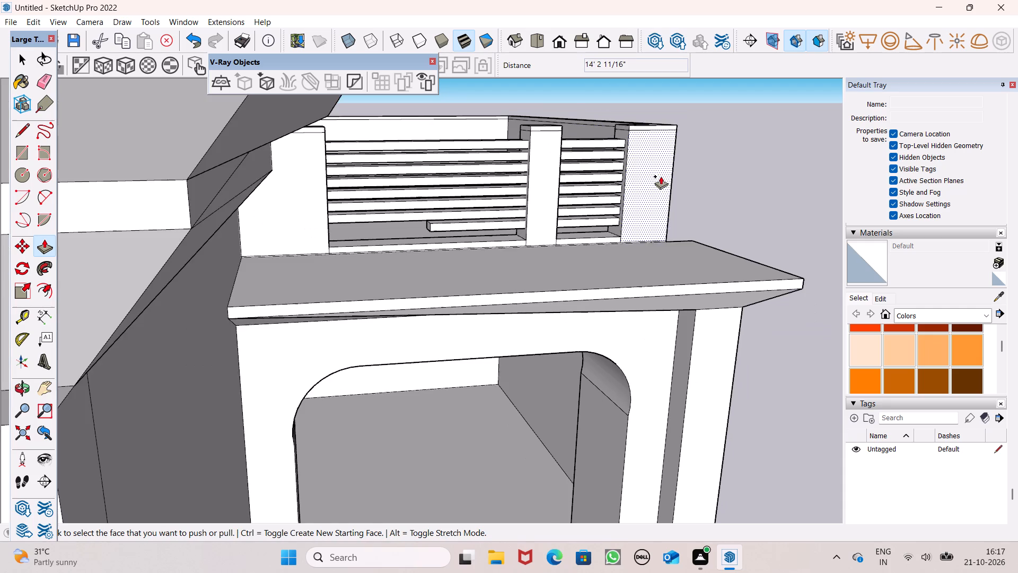
scroll(661, 176, "down", 2)
middle_click_drag(666, 184, 496, 210)
middle_click_drag(442, 238, 554, 221)
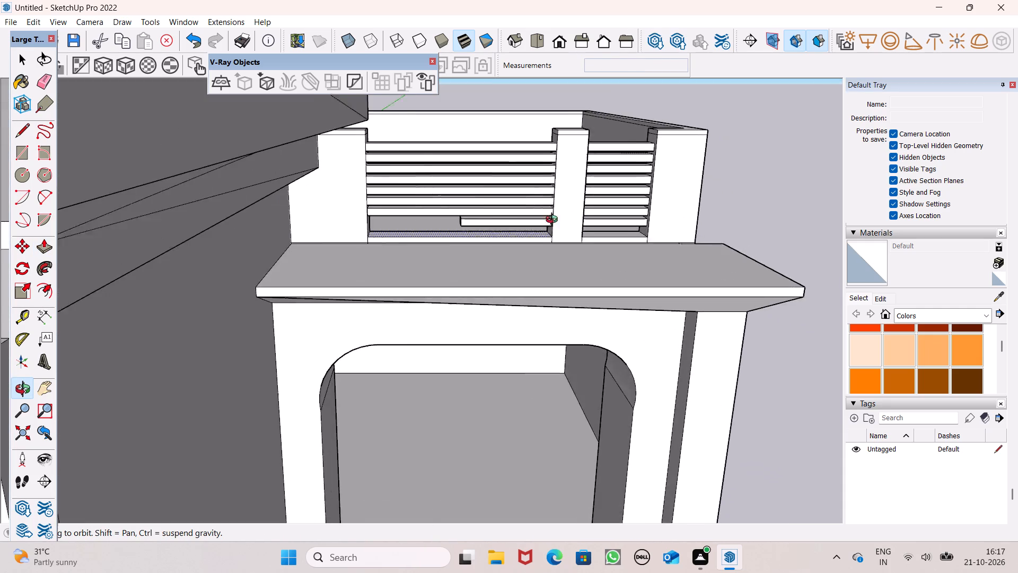
middle_click_drag(554, 221, 548, 221)
scroll(466, 230, "up", 1)
scroll(401, 232, "up", 8)
middle_click_drag(402, 233, 426, 231)
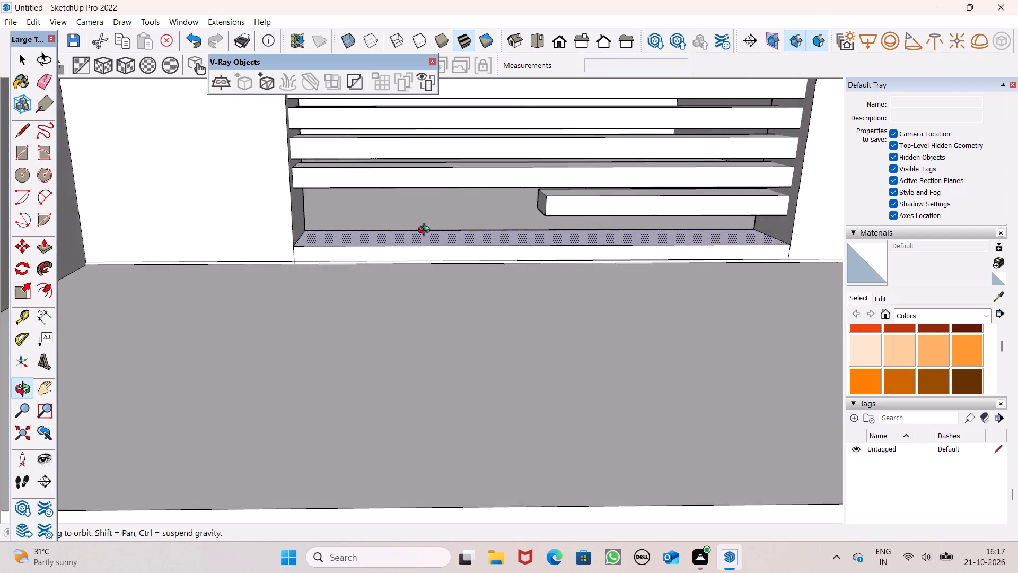
middle_click_drag(426, 231, 479, 228)
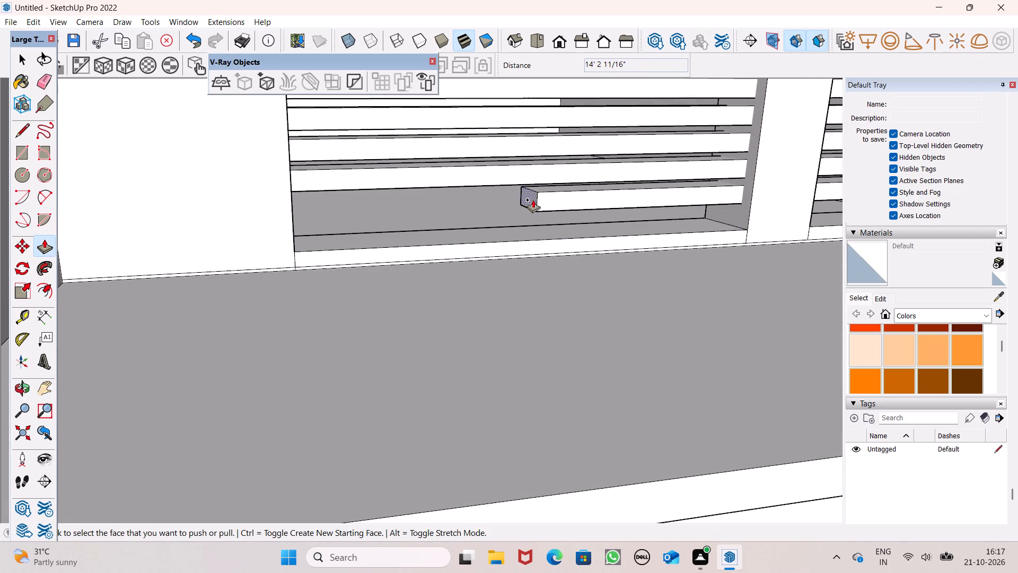
left_click_drag(529, 199, 271, 222)
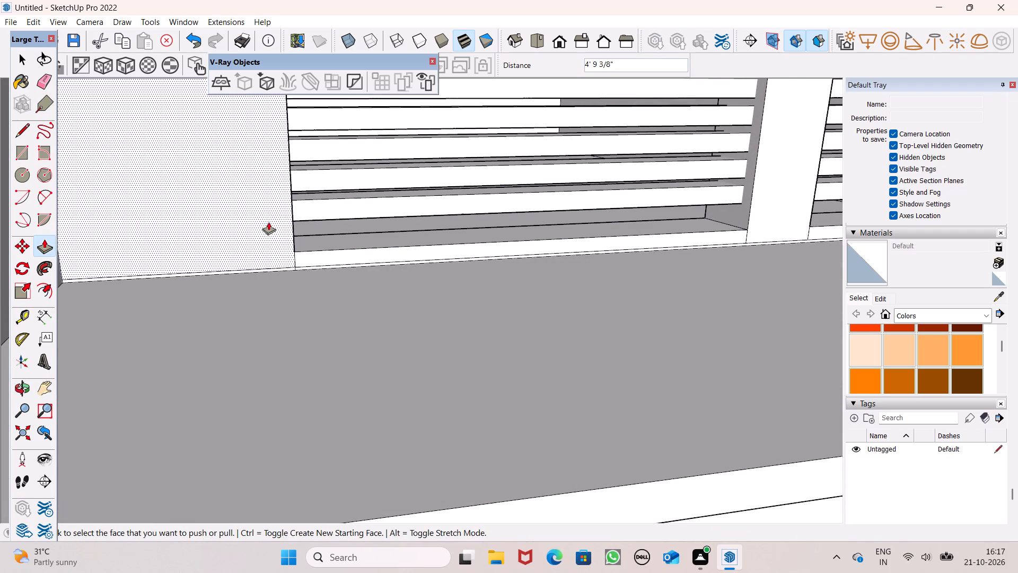
key("space")
Examine the new railing between the parapet posts up close and together with the other side's railing.
scroll(390, 196, "down", 5)
middle_click_drag(427, 229, 226, 242)
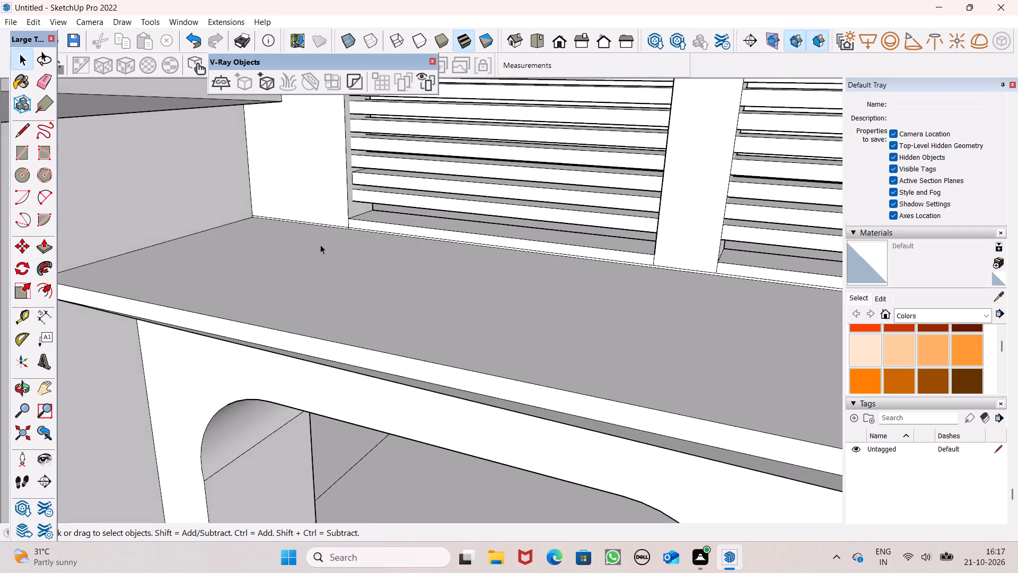
scroll(324, 242, "down", 6)
middle_click_drag(376, 248, 378, 251)
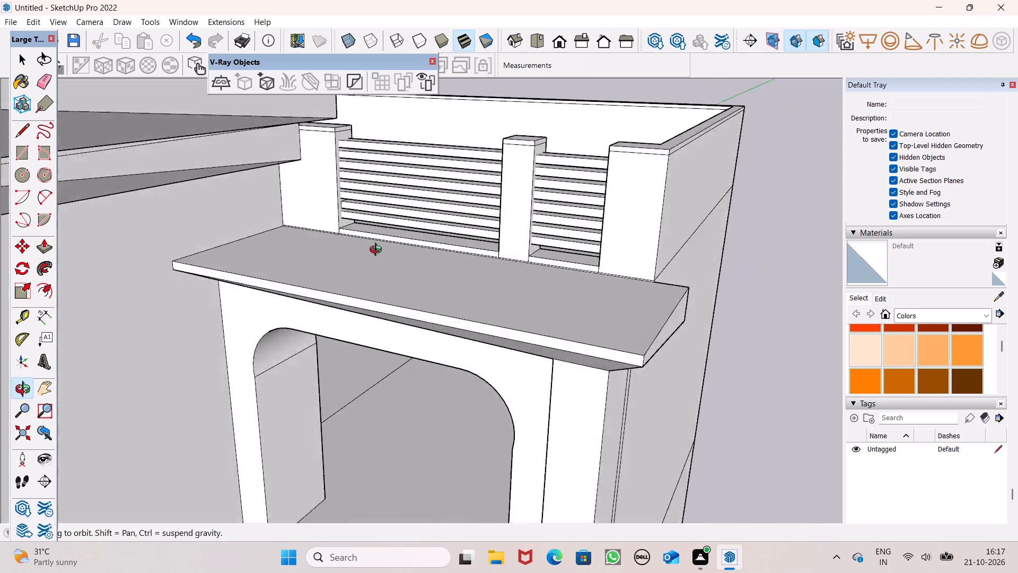
middle_click_drag(378, 251, 519, 244)
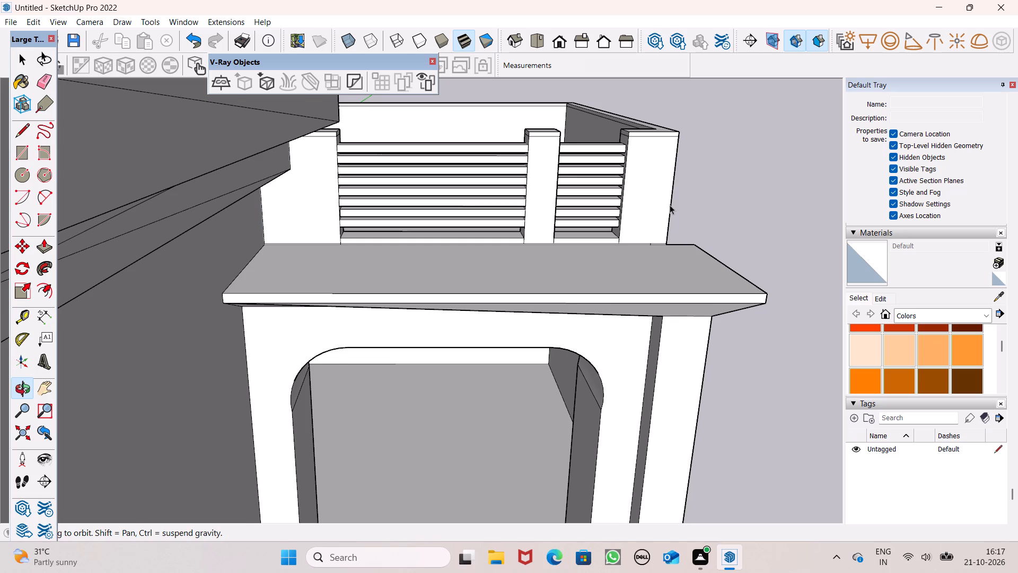
scroll(670, 205, "down", 2)
scroll(742, 195, "down", 4)
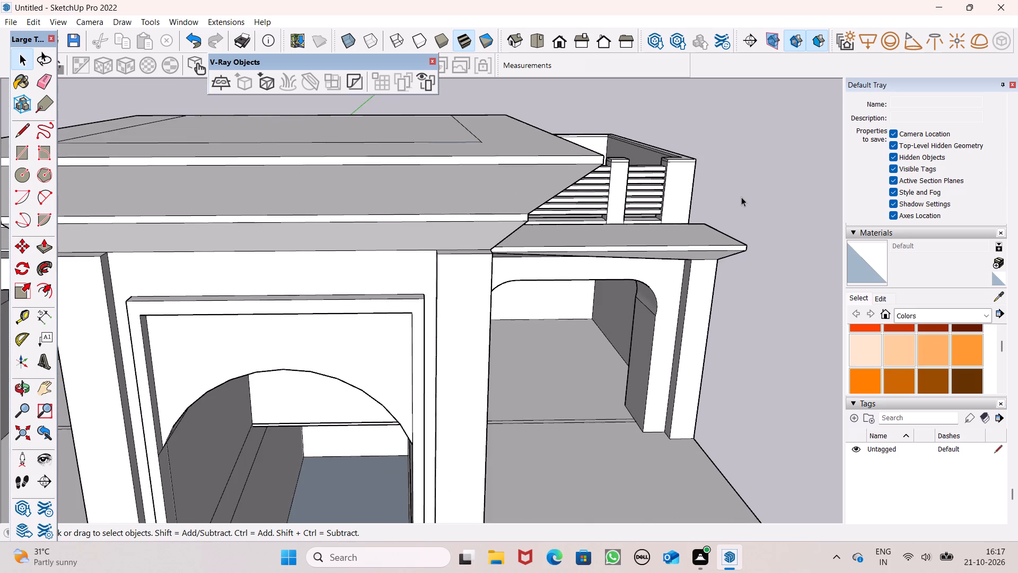
middle_click_drag(741, 201, 718, 225)
scroll(706, 210, "down", 2)
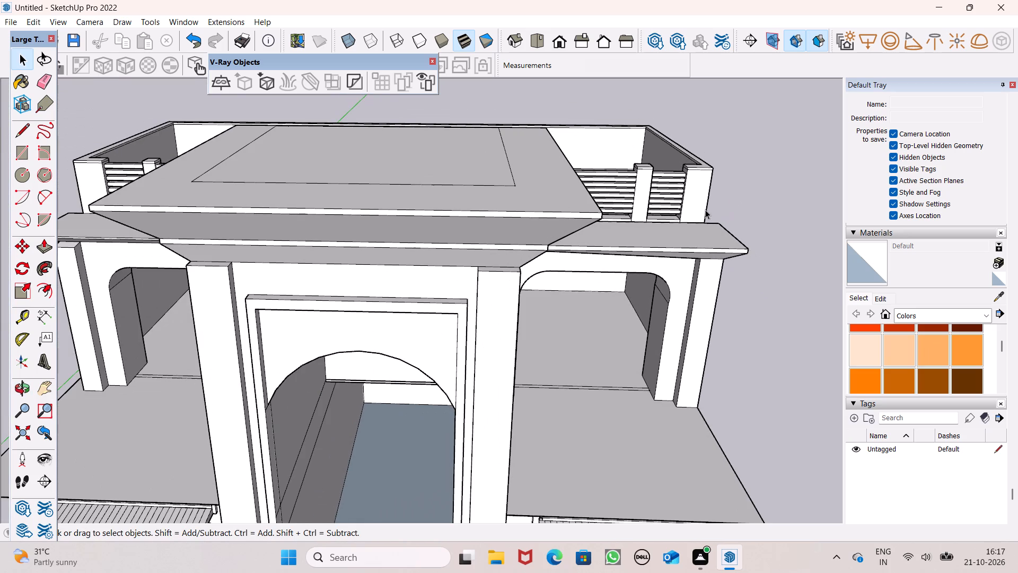
Examine the whole building from above and from the front, including the railings on both sides.
scroll(667, 198, "down", 4)
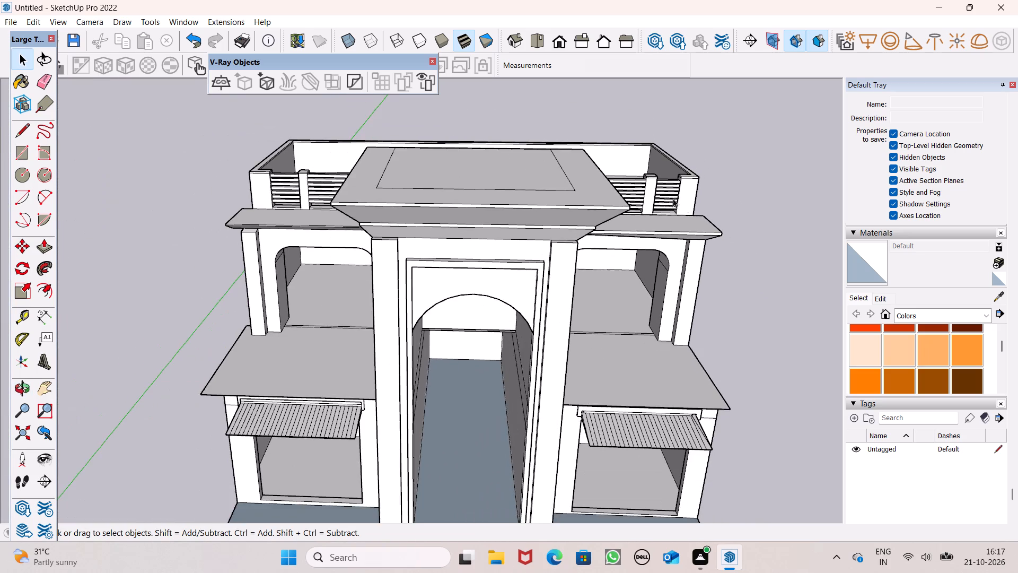
middle_click_drag(683, 207, 656, 225)
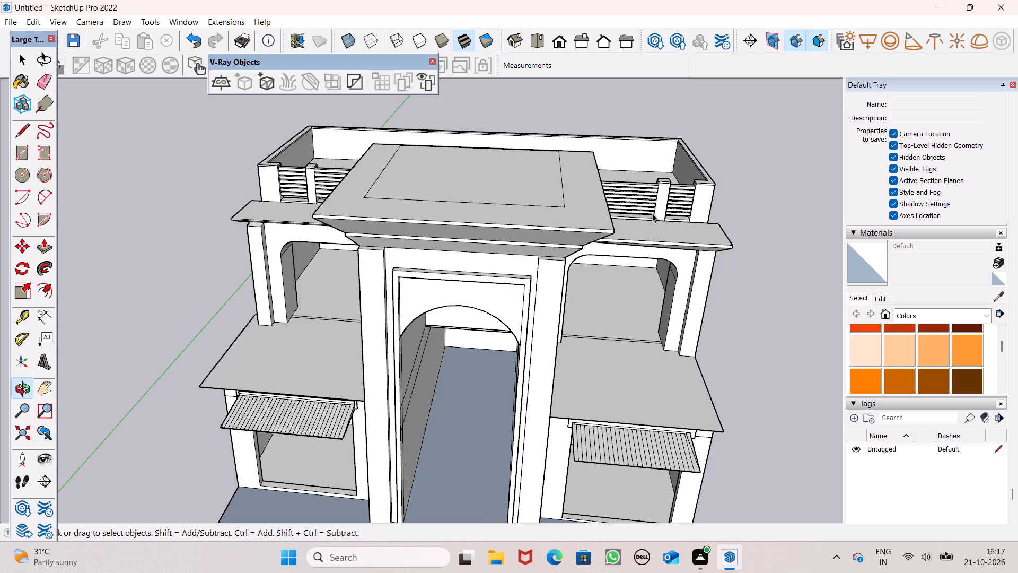
scroll(652, 213, "down", 2)
middle_click_drag(654, 216, 658, 139)
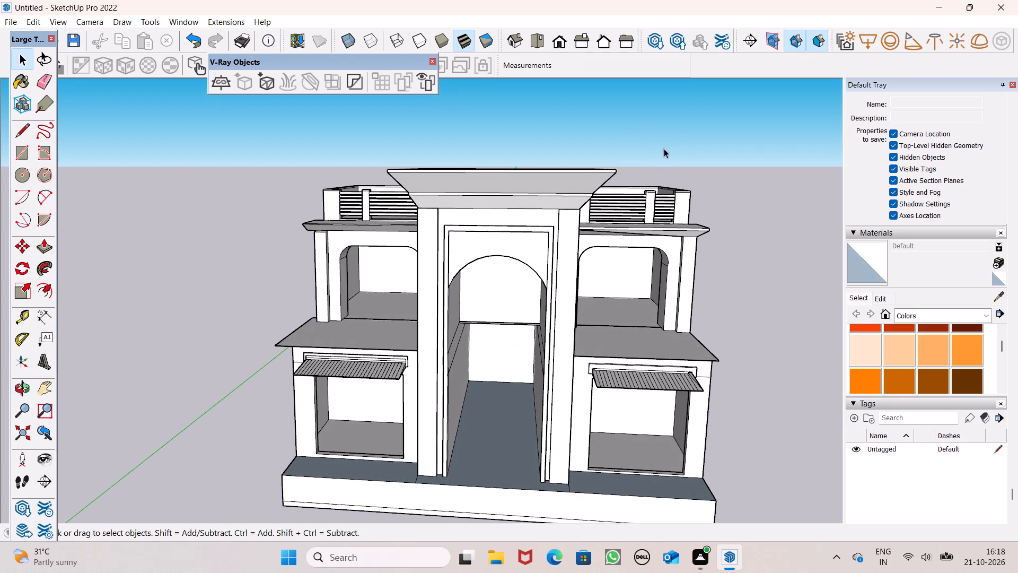
scroll(661, 184, "down", 3)
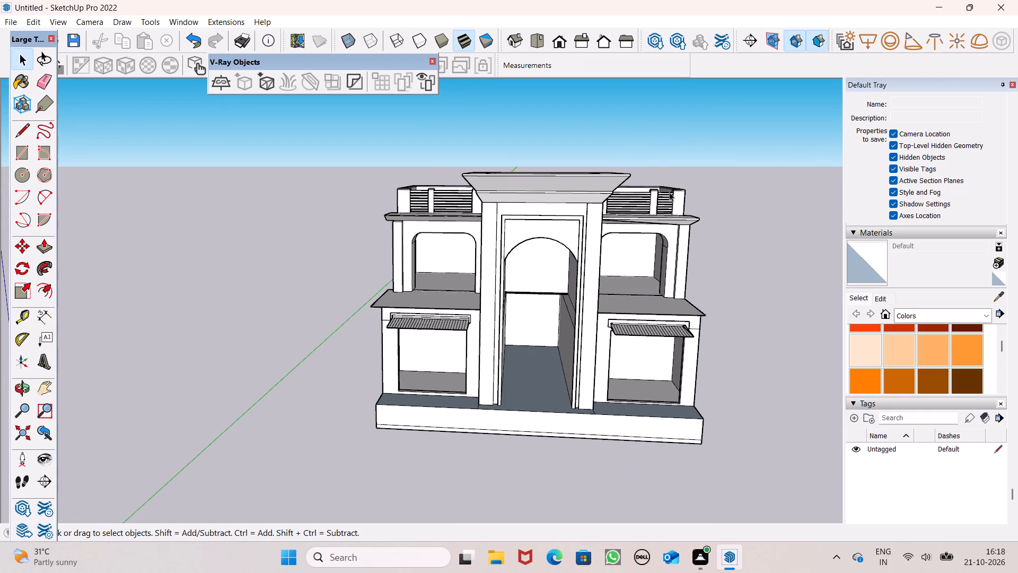
middle_click_drag(673, 220, 675, 206)
scroll(642, 254, "up", 1)
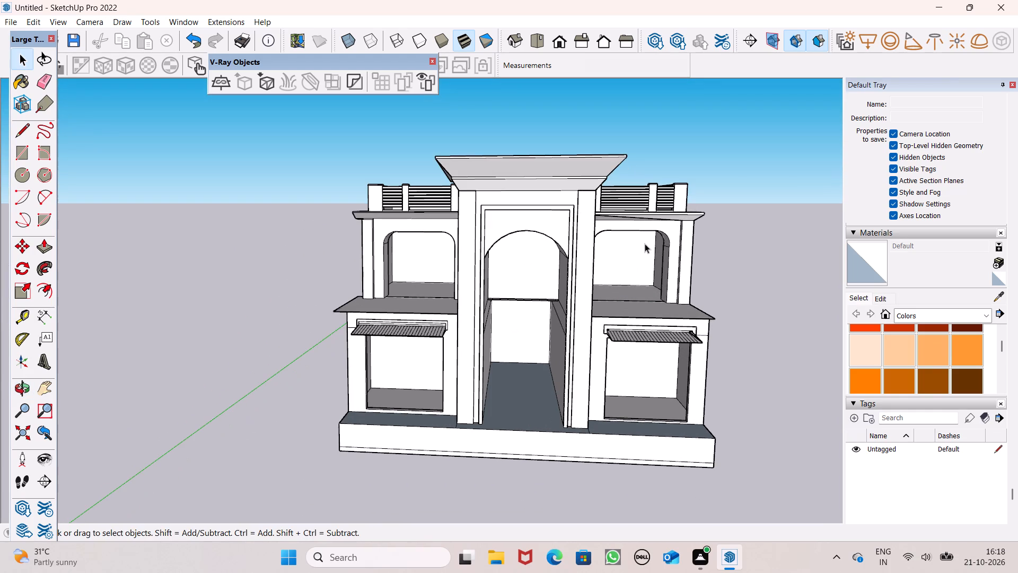
scroll(637, 242, "down", 2)
middle_click_drag(622, 249, 610, 262)
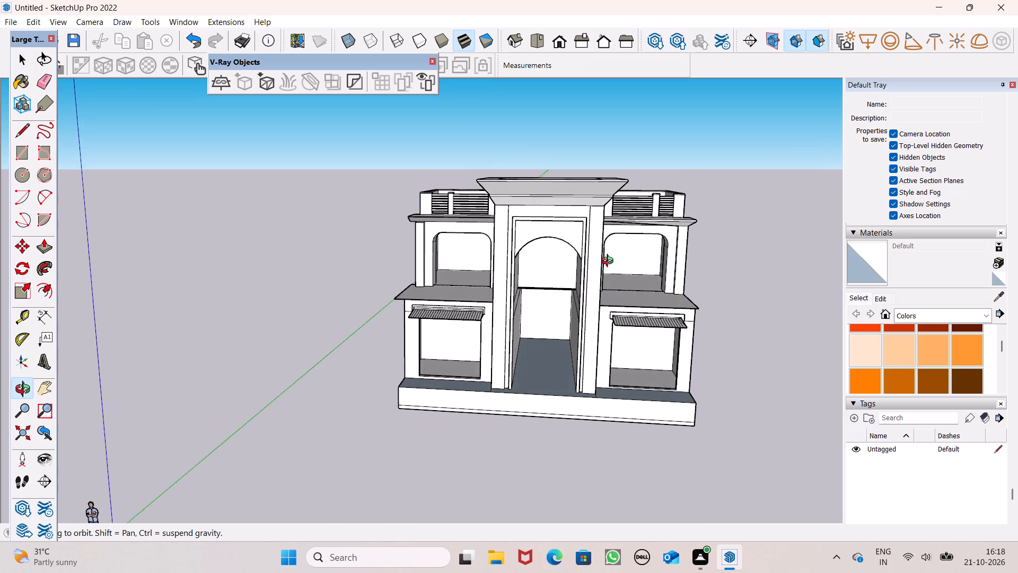
middle_click_drag(610, 262, 640, 254)
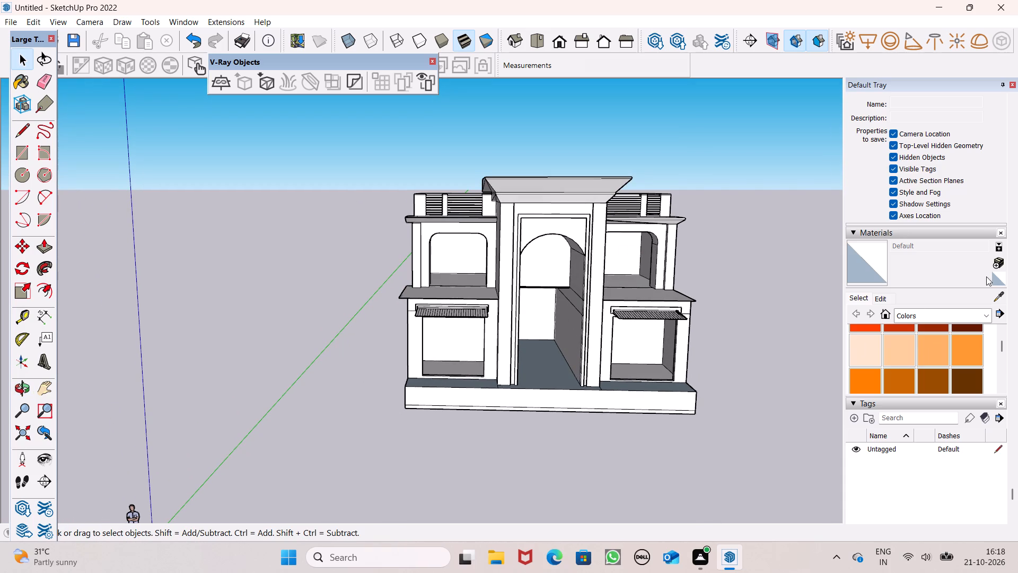
Paint the sloped front and side faces of the entrance block's upper cornice with dark grey Color M07.
scroll(938, 377, "down", 7)
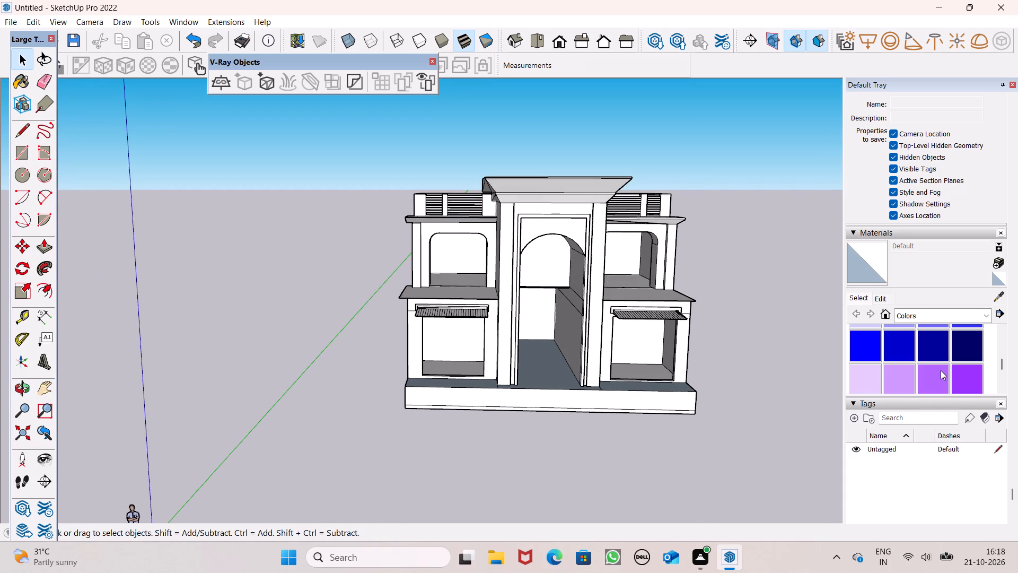
scroll(941, 370, "down", 4)
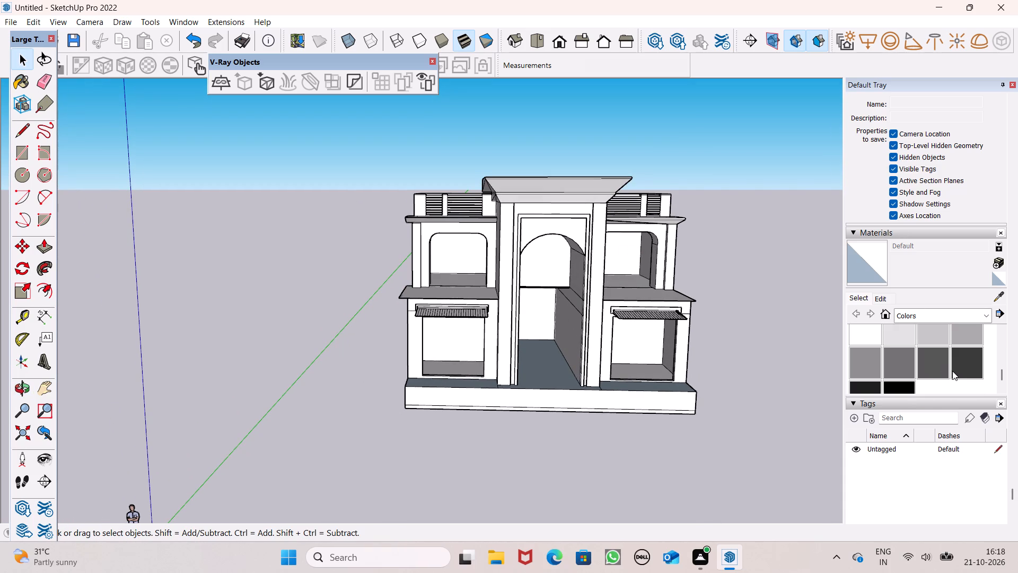
left_click(970, 370)
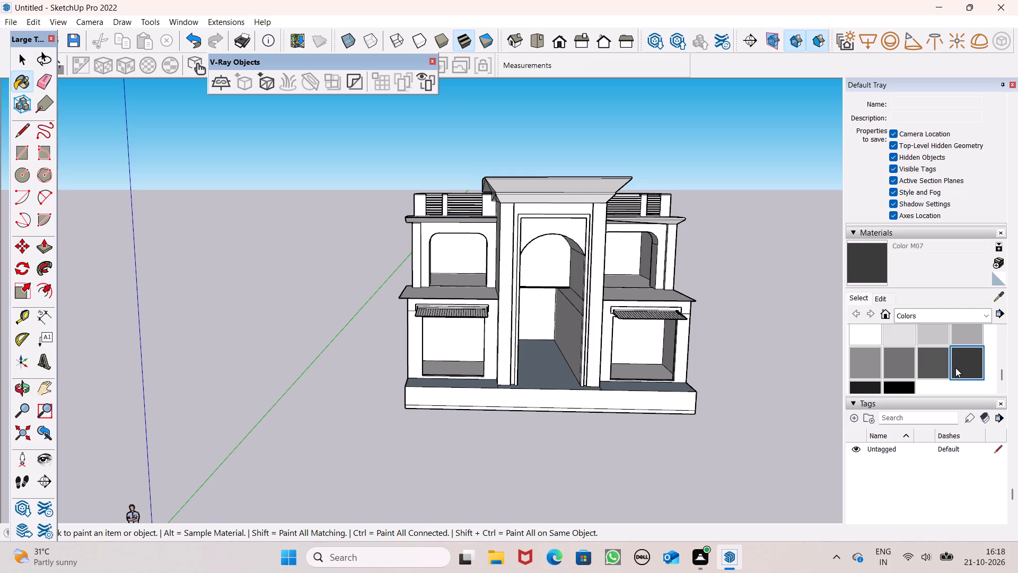
scroll(409, 183, "up", 7)
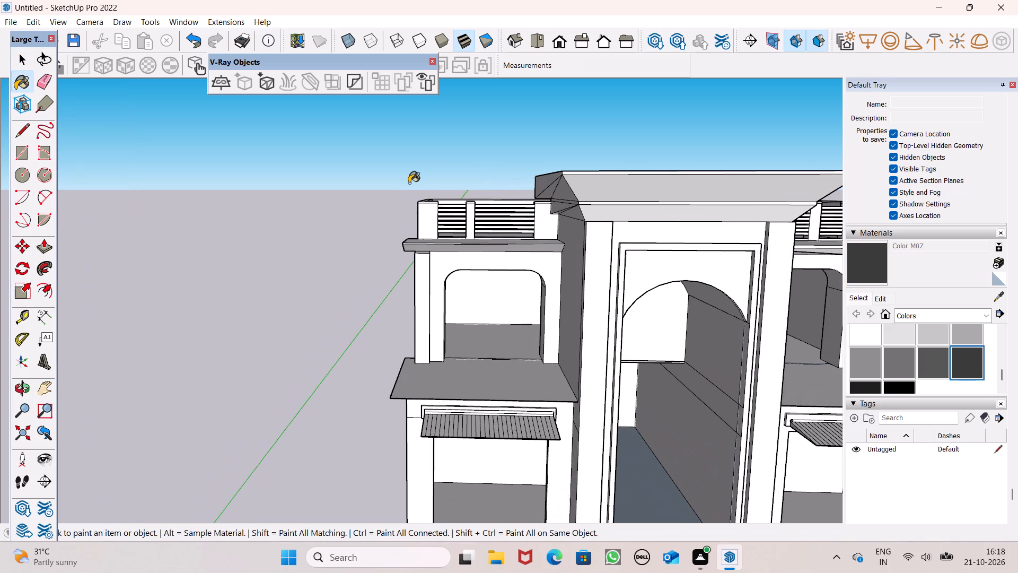
left_click(588, 190)
middle_click_drag(601, 189, 639, 244)
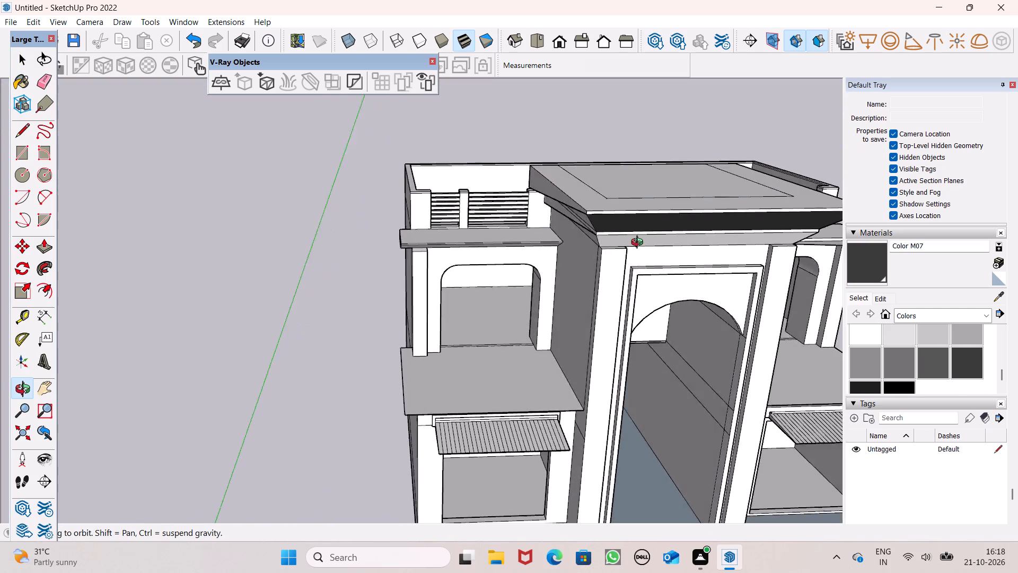
middle_click_drag(639, 244, 715, 211)
scroll(610, 181, "up", 7)
left_click(571, 187)
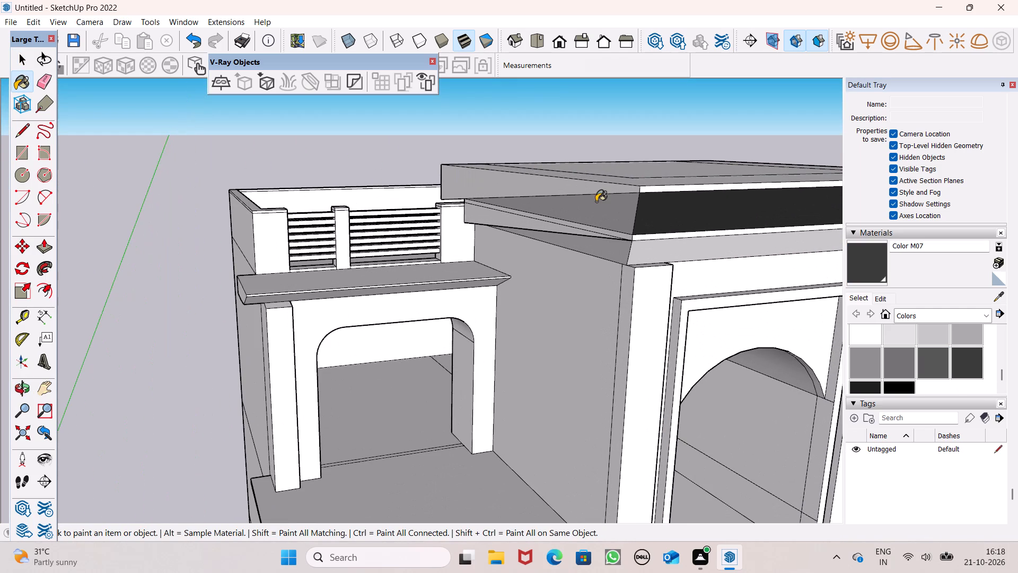
left_click(596, 202)
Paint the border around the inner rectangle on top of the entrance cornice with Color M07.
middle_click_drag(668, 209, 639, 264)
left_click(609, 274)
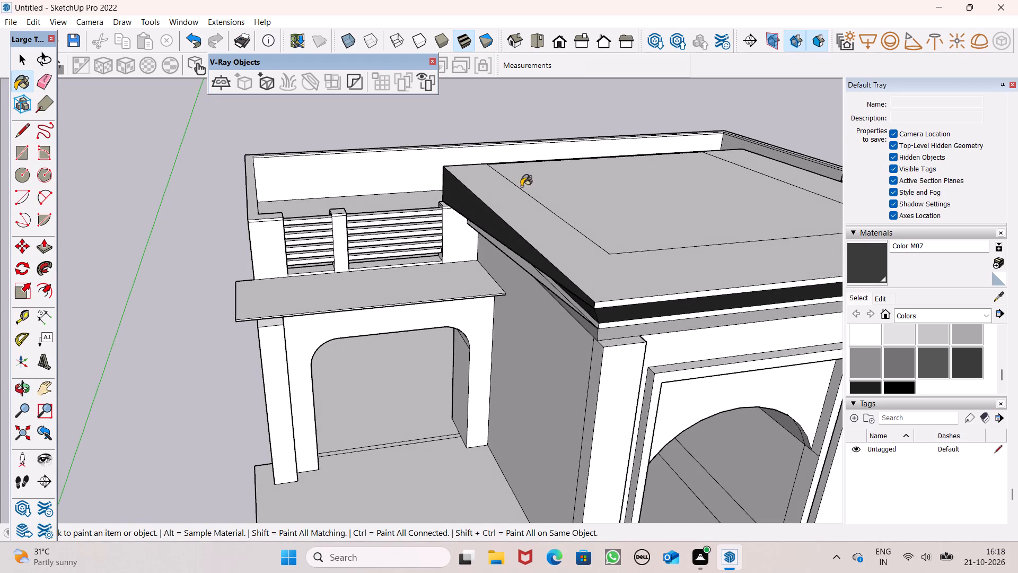
Erase the front edge and both side edges of the inner rectangle on top of the entrance cornice.
scroll(537, 206, "down", 4)
middle_click_drag(545, 236, 467, 292)
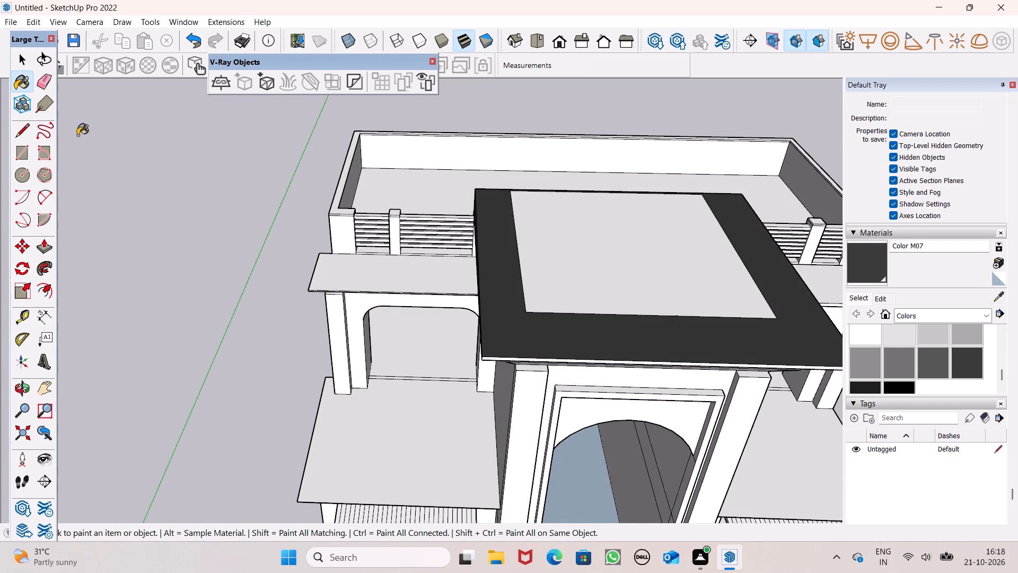
left_click(39, 82)
scroll(217, 185, "down", 5)
middle_click_drag(252, 211, 267, 212)
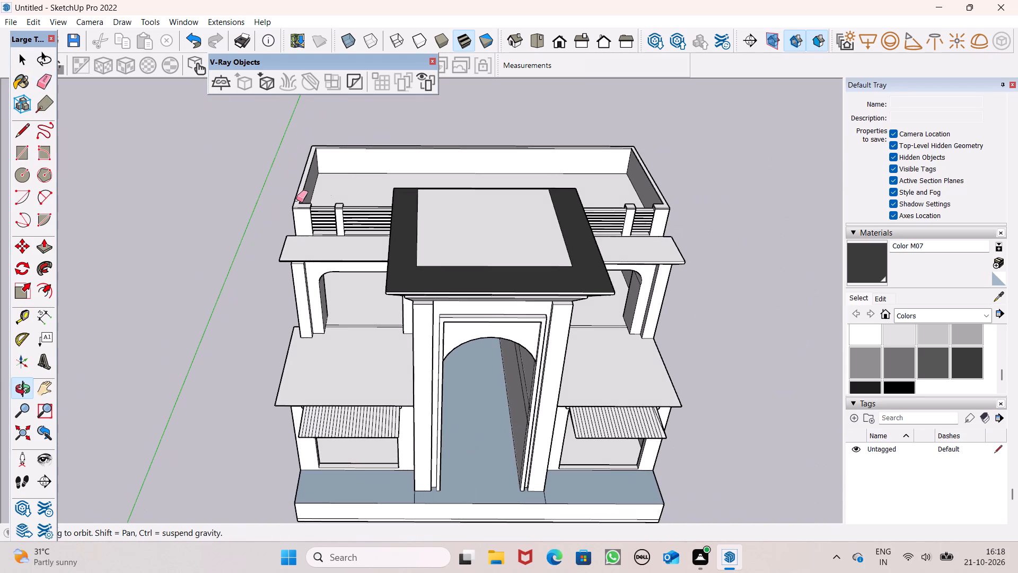
scroll(383, 192, "down", 5)
scroll(468, 200, "down", 3)
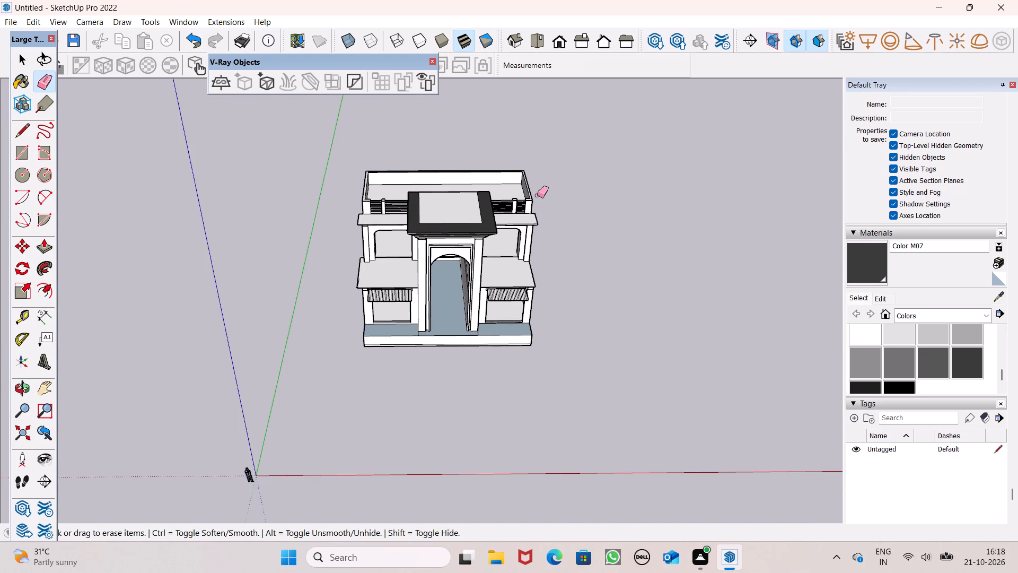
scroll(577, 189, "down", 4)
middle_click_drag(489, 216, 469, 345)
scroll(450, 308, "up", 7)
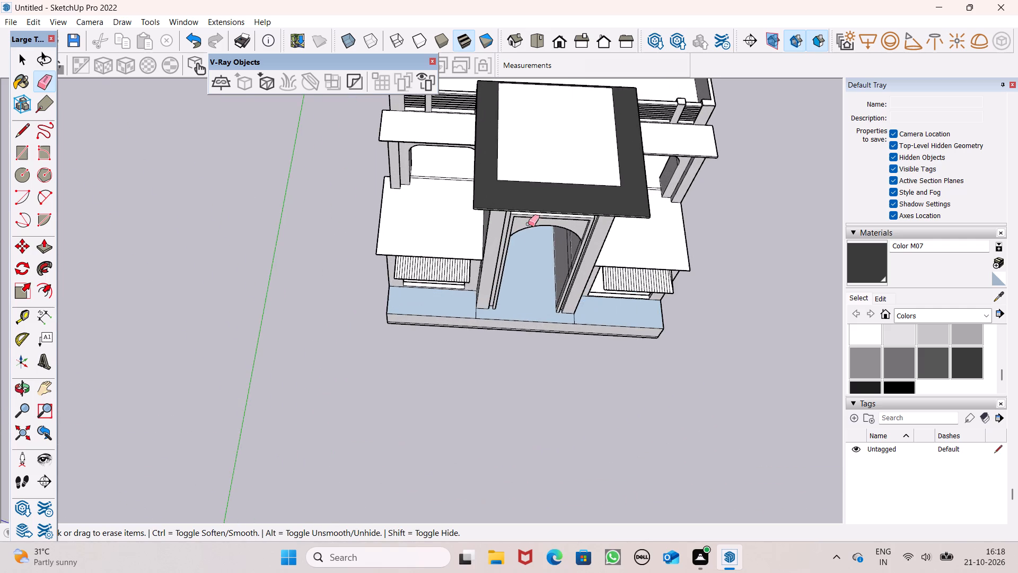
scroll(549, 249, "down", 5)
middle_click_drag(545, 251, 561, 348)
scroll(514, 197, "up", 8)
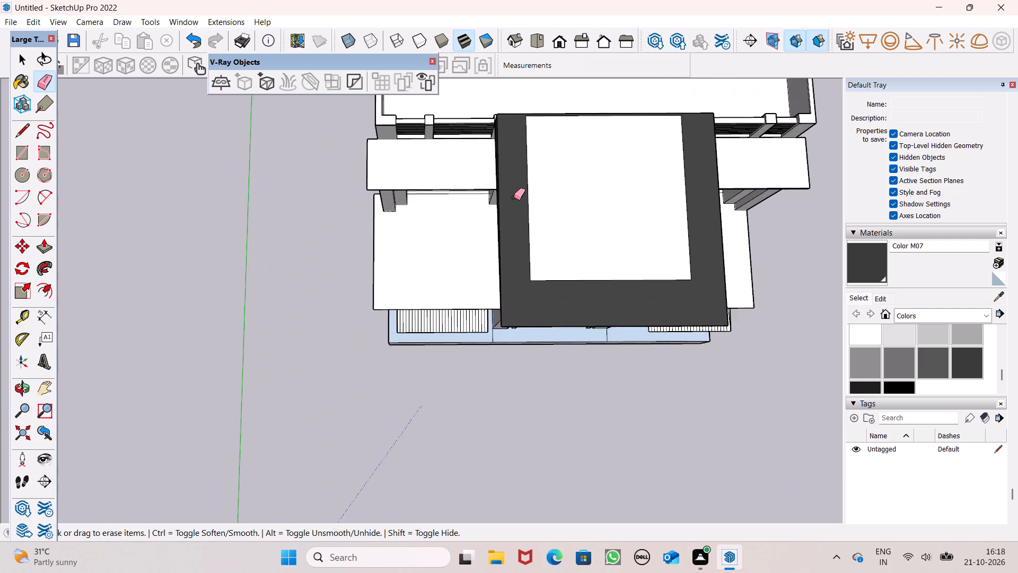
scroll(520, 199, "up", 4)
left_click_drag(531, 216, 551, 318)
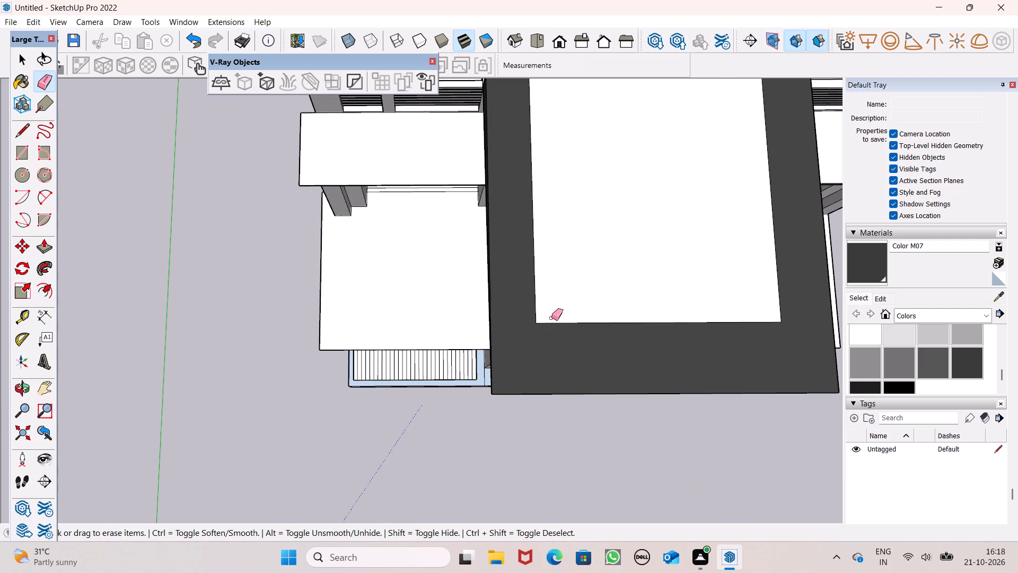
left_click_drag(551, 318, 558, 319)
left_click_drag(699, 296, 782, 299)
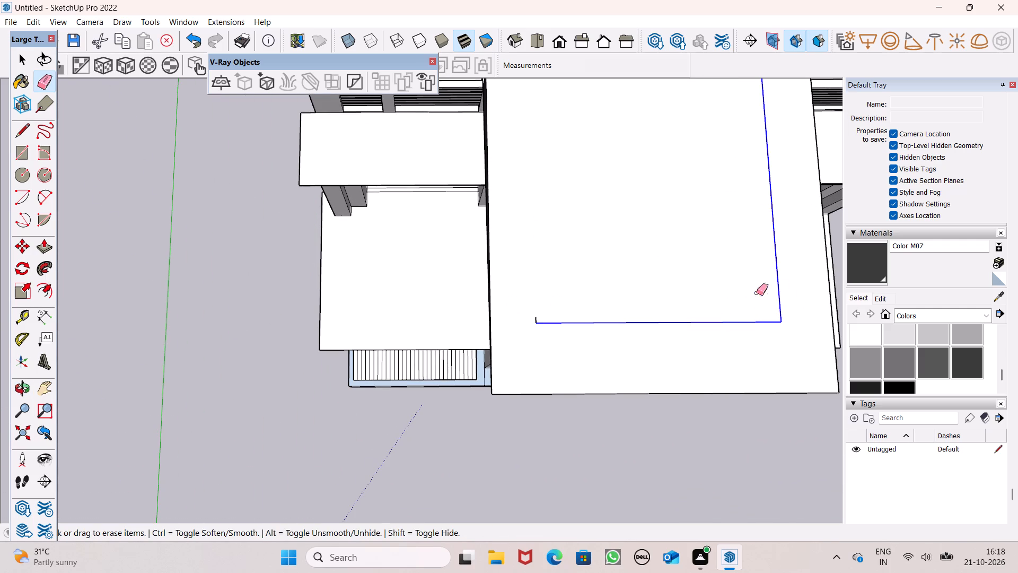
Erase the inner rectangle's remaining rear edge on top of the entrance cornice.
scroll(676, 287, "down", 6)
scroll(600, 290, "up", 3)
scroll(671, 145, "up", 2)
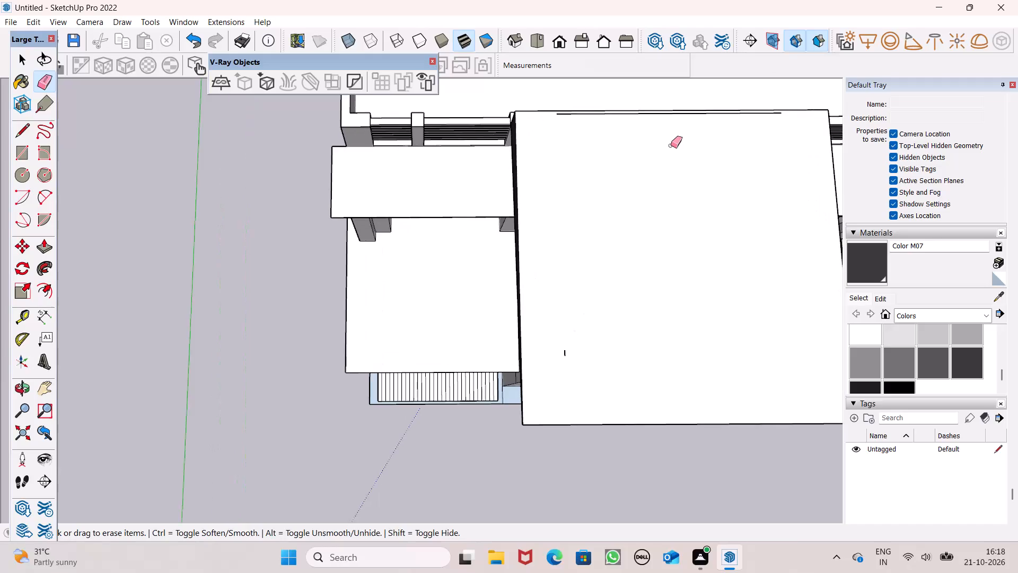
middle_click_drag(665, 154, 659, 199)
scroll(649, 175, "up", 6)
left_click(547, 133)
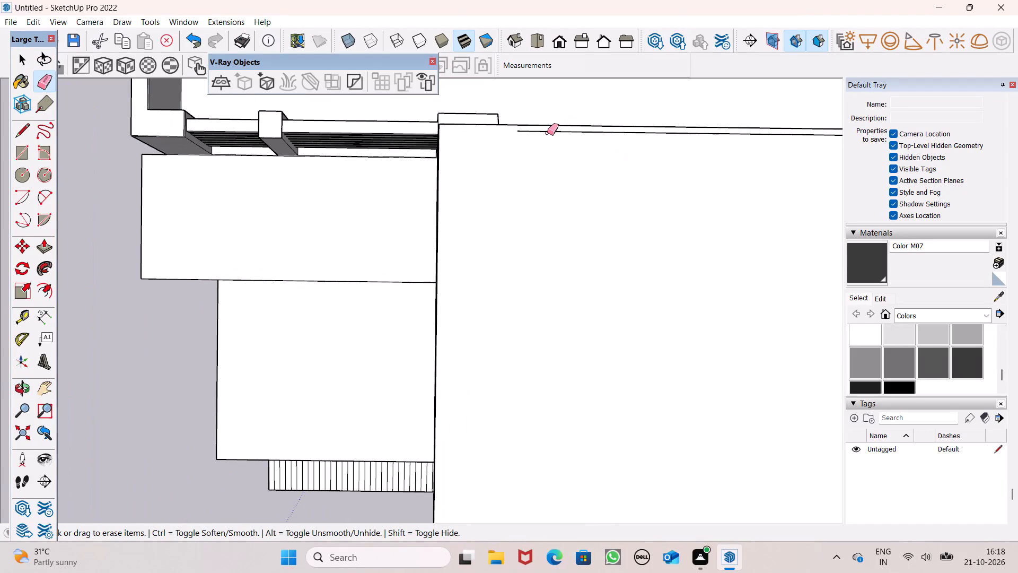
left_click_drag(534, 128, 532, 136)
Erase the short leftover edge fragment near the front corner of the entrance cornice's top face.
scroll(572, 139, "down", 7)
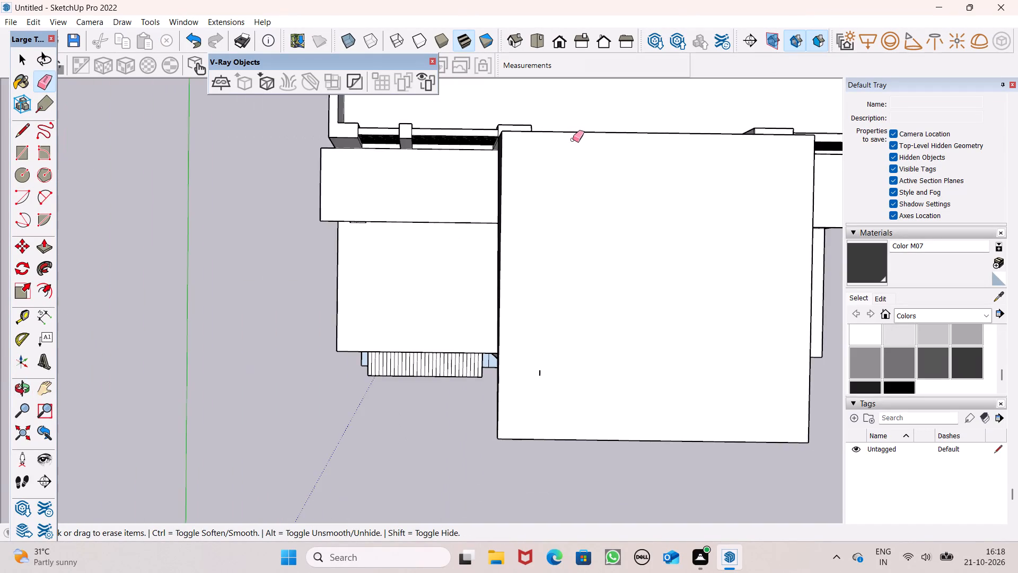
scroll(573, 140, "down", 8)
scroll(561, 198, "up", 5)
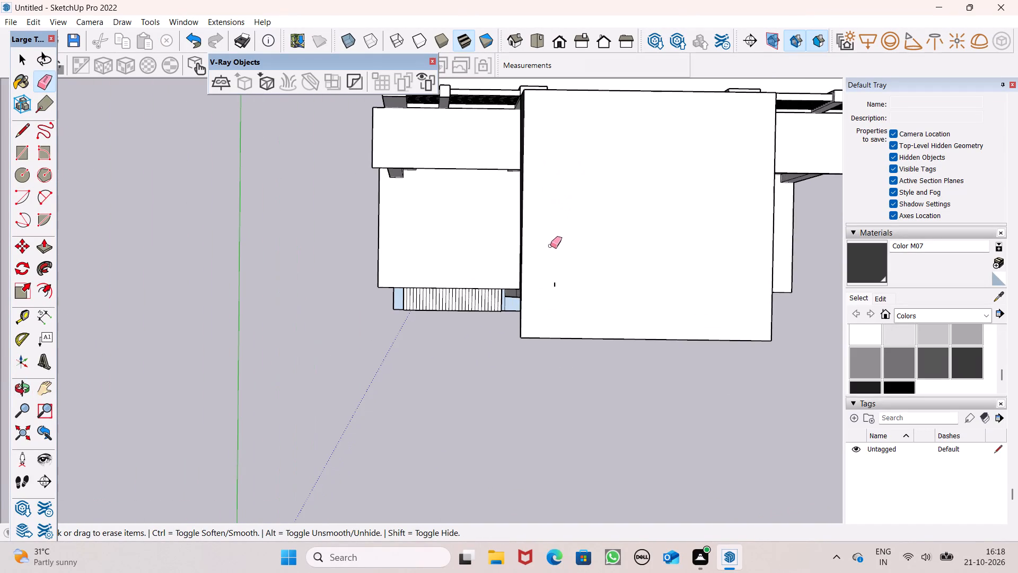
left_click_drag(556, 263, 553, 283)
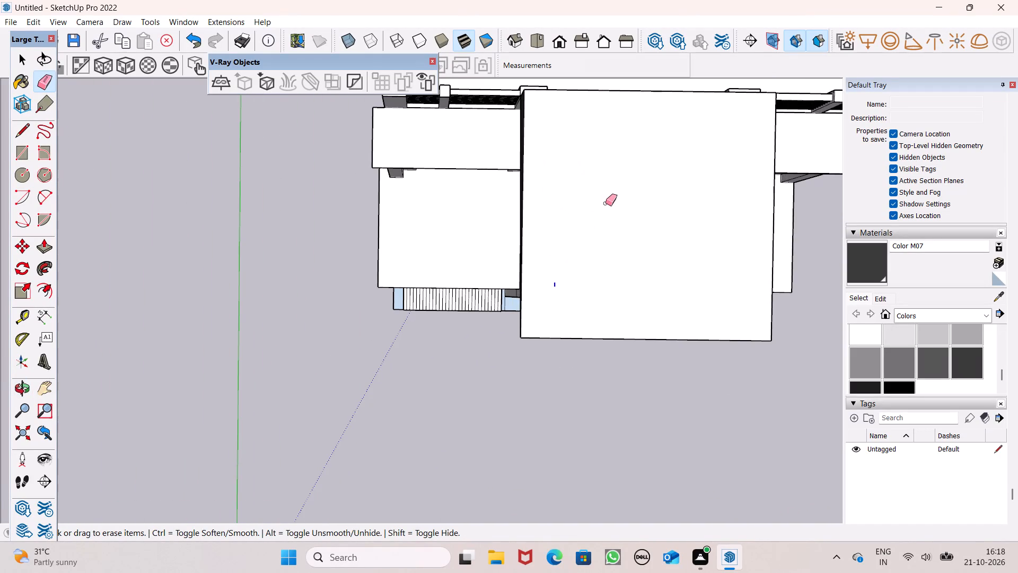
Examine the building with its painted cornice from the front, side and above, with Color M07 ready for painting.
scroll(606, 203, "down", 6)
middle_click_drag(596, 210, 572, 121)
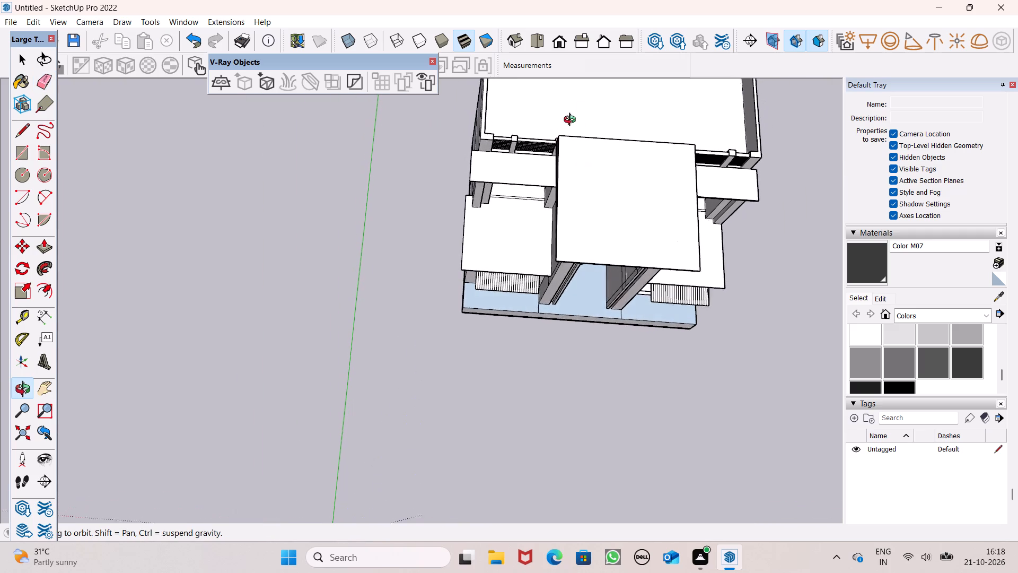
middle_click_drag(572, 121, 573, 120)
middle_click_drag(600, 229, 602, 49)
scroll(601, 53, "up", 1)
middle_click_drag(606, 195, 834, 14)
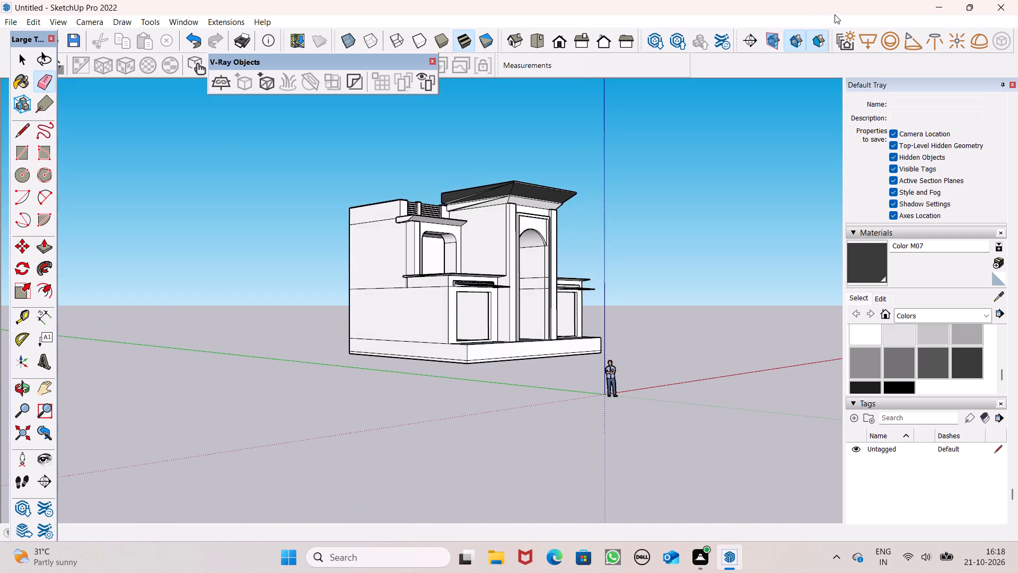
middle_click_drag(678, 121, 409, 195)
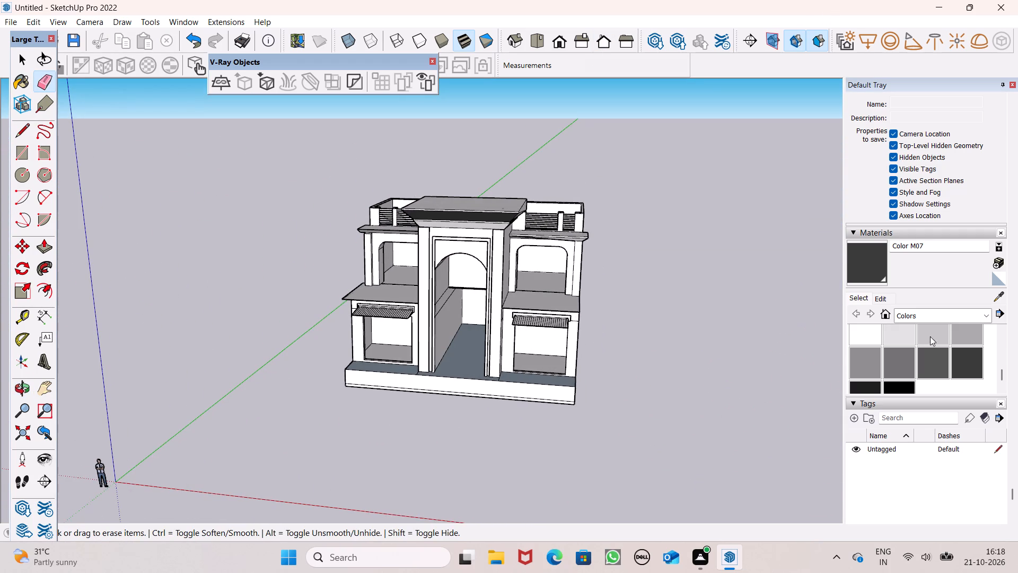
left_click(871, 282)
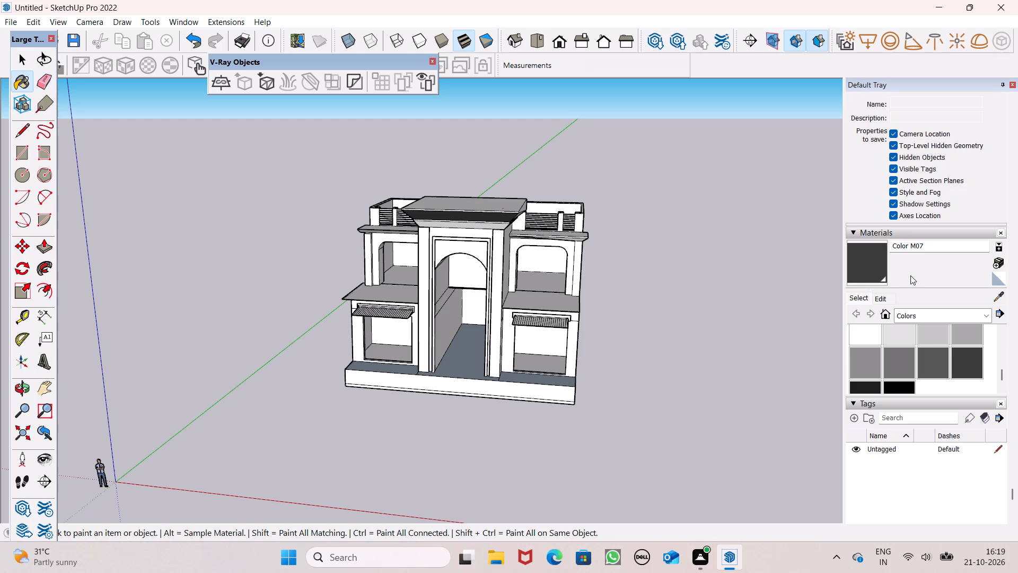
scroll(680, 202, "down", 4)
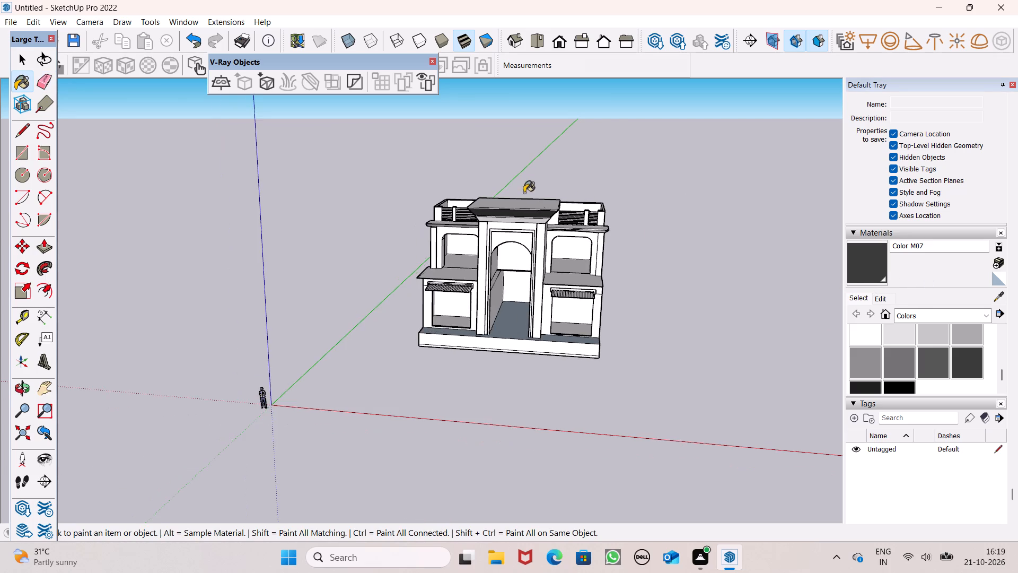
scroll(511, 195, "down", 2)
middle_click_drag(450, 217, 805, 192)
scroll(697, 210, "down", 5)
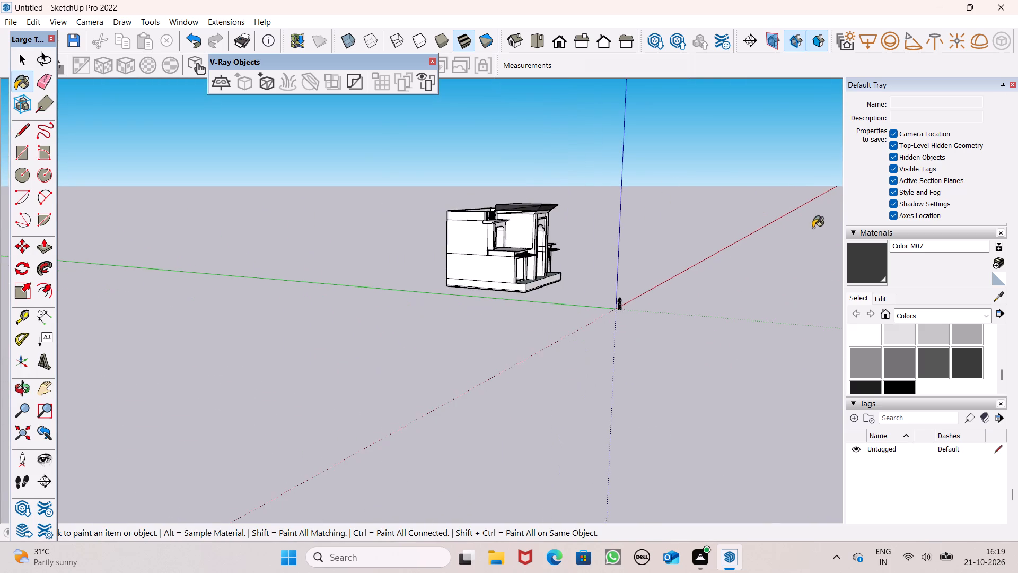
scroll(768, 220, "down", 6)
middle_click_drag(735, 231, 335, 287)
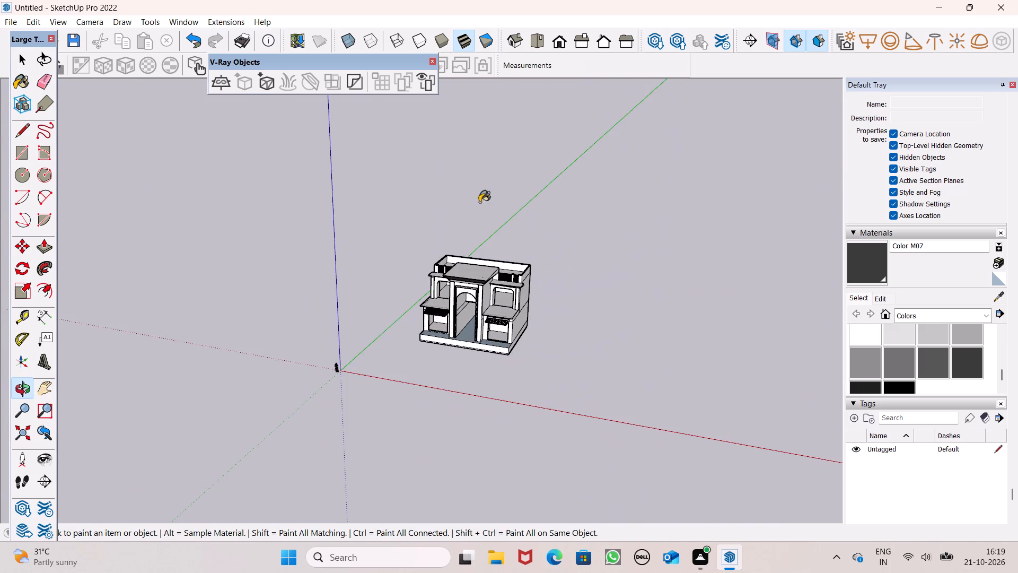
scroll(671, 185, "down", 5)
scroll(486, 192, "up", 8)
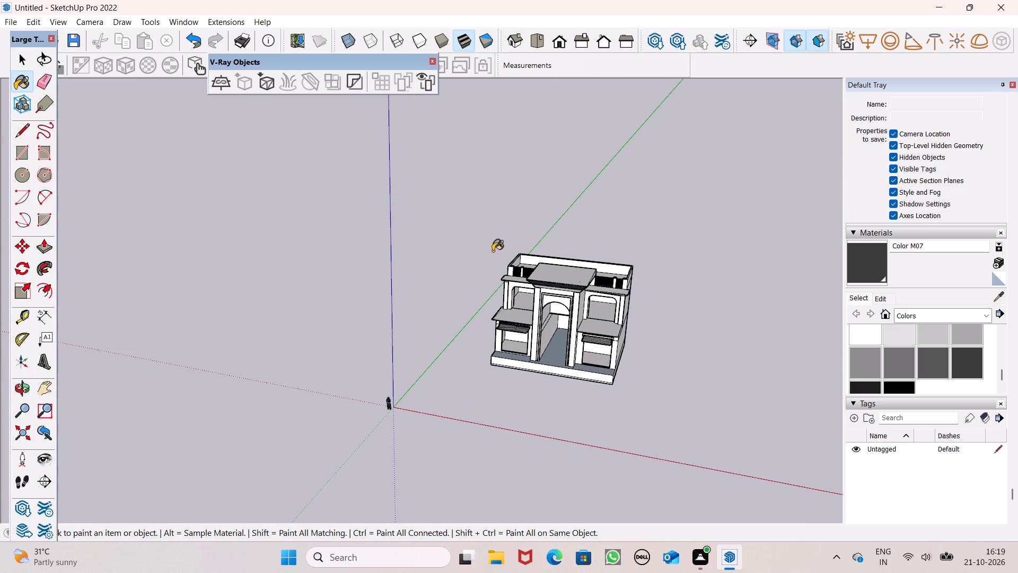
scroll(739, 223, "down", 5)
scroll(696, 261, "down", 1)
scroll(628, 315, "up", 7)
middle_click_drag(603, 273, 622, 244)
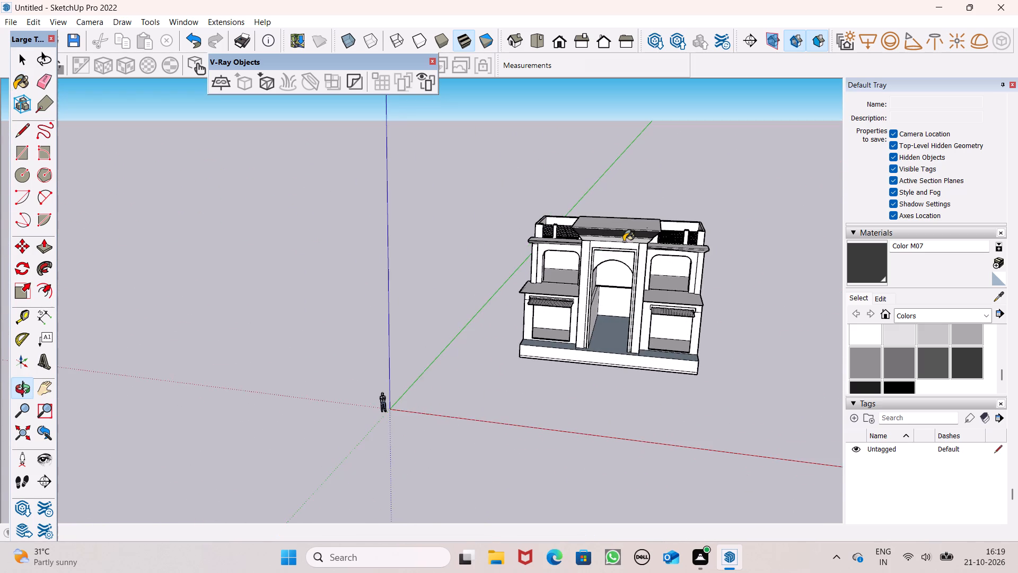
Paint the entrance cornice's top face, right side face and the sloped face beneath it with Color M07.
scroll(623, 242, "up", 4)
middle_click_drag(675, 240, 460, 353)
scroll(556, 327, "up", 2)
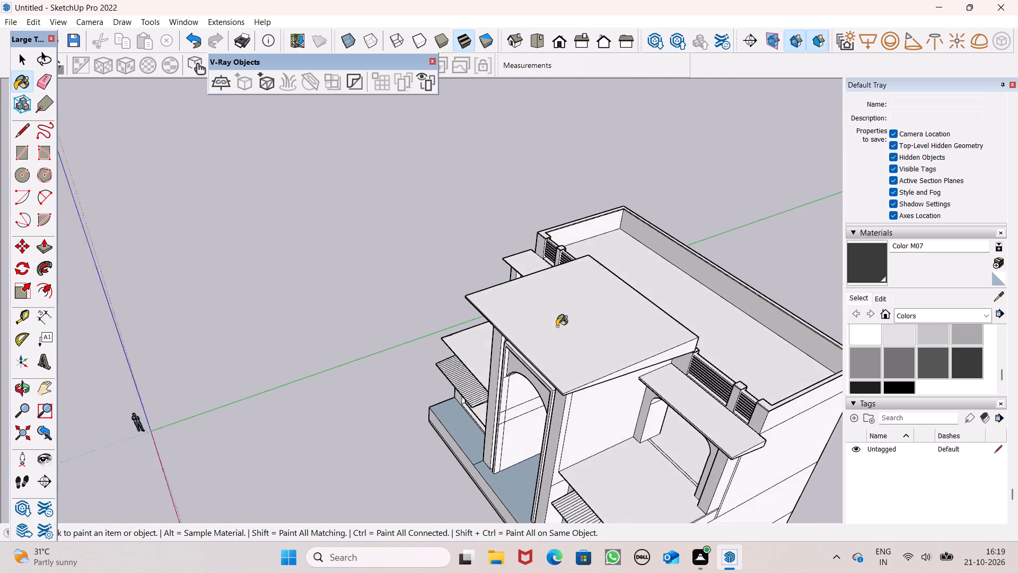
scroll(557, 326, "up", 3)
left_click(558, 329)
middle_click_drag(656, 377, 661, 276)
scroll(677, 295, "up", 3)
left_click(678, 292)
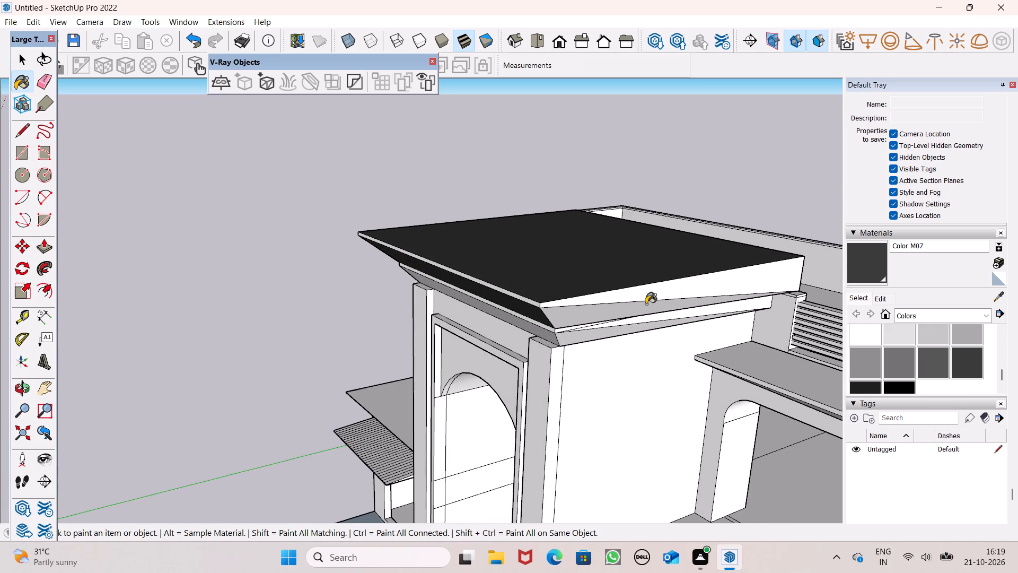
left_click(607, 312)
Paint the thin front edge face along the top of the entrance cornice with Color M07.
scroll(649, 272, "down", 5)
middle_click_drag(576, 302, 668, 222)
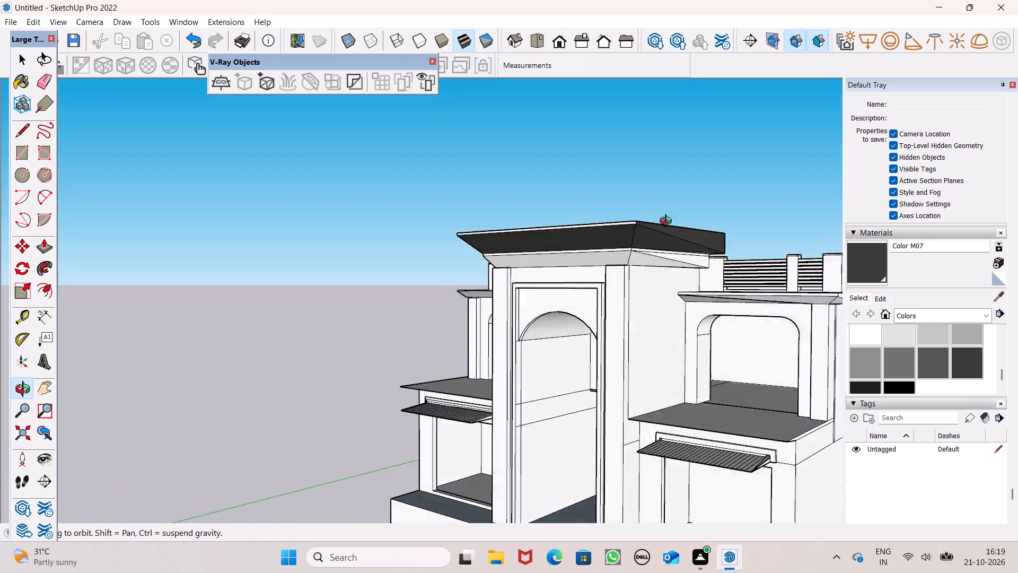
middle_click_drag(668, 222, 806, 213)
scroll(806, 213, "up", 1)
scroll(555, 258, "up", 7)
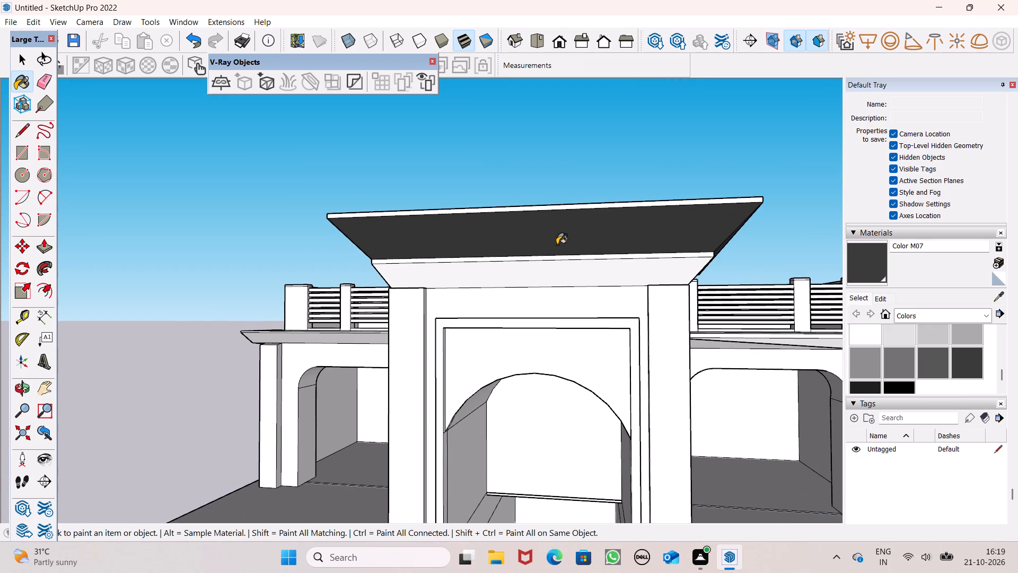
left_click(614, 204)
scroll(707, 224, "down", 5)
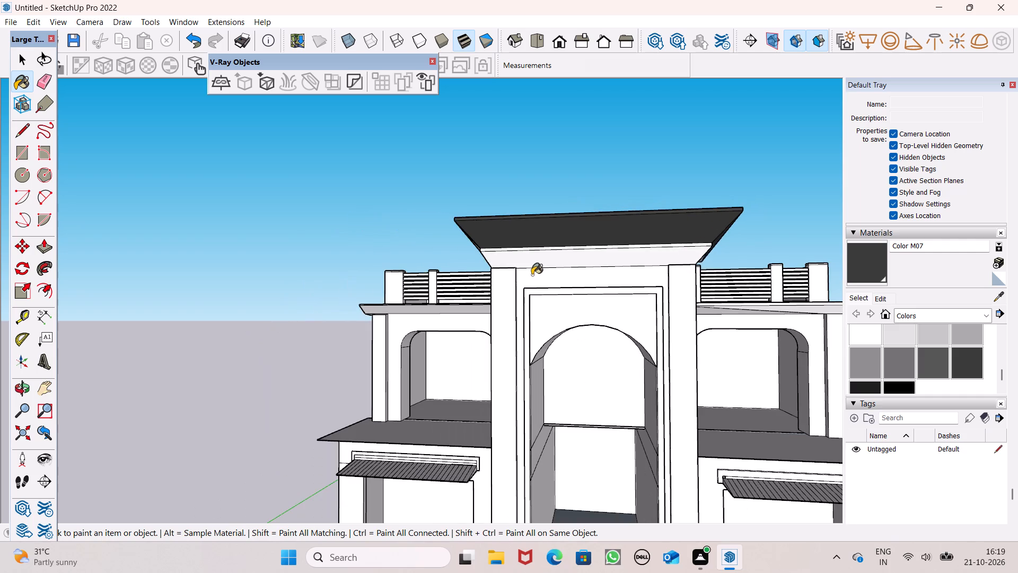
Paint the remaining narrow strip on the left side of the entrance cornice with Color M07.
scroll(531, 271, "up", 4)
scroll(534, 254, "down", 5)
middle_click_drag(537, 265, 780, 264)
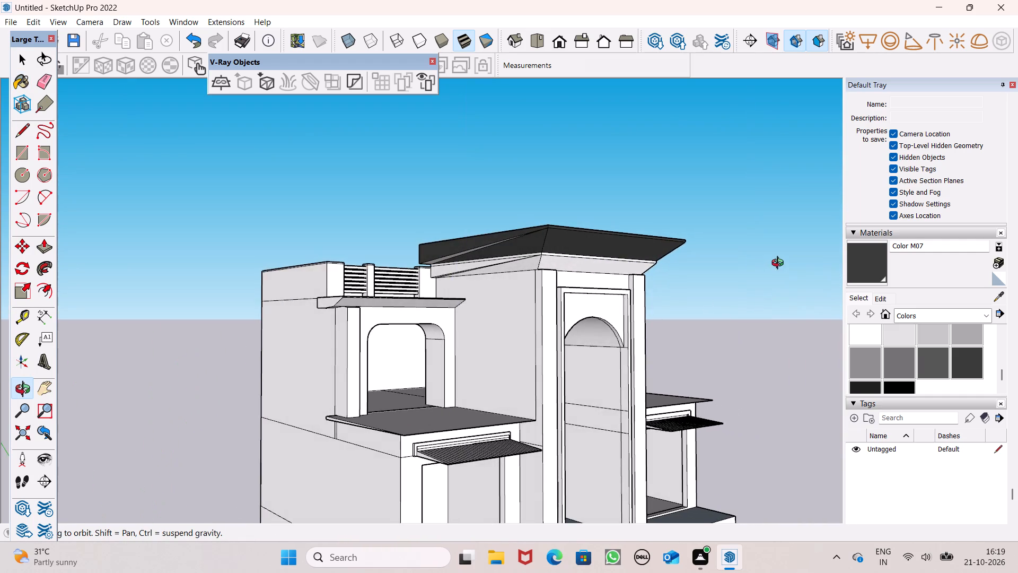
middle_click_drag(780, 264, 779, 229)
scroll(440, 266, "up", 4)
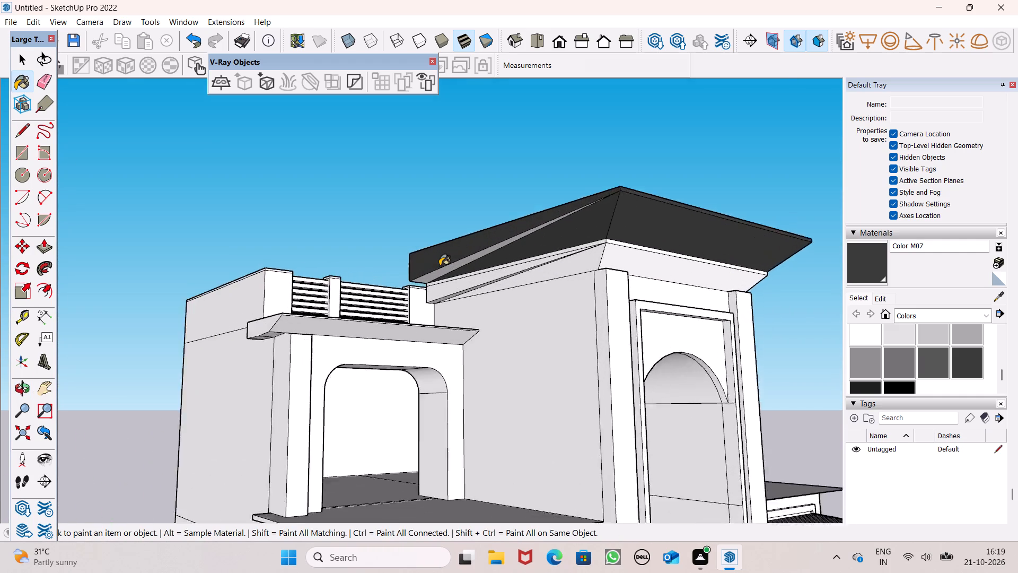
scroll(440, 266, "up", 3)
left_click(481, 265)
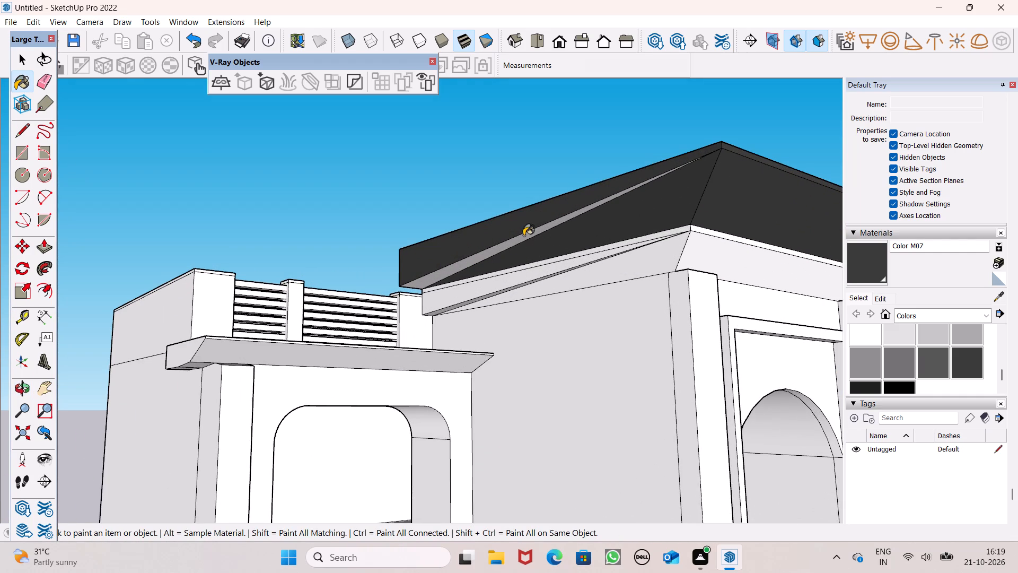
left_click(523, 235)
Paint the remaining narrow underside strip on the right side of the entrance cornice with Color M07.
scroll(668, 225, "down", 10)
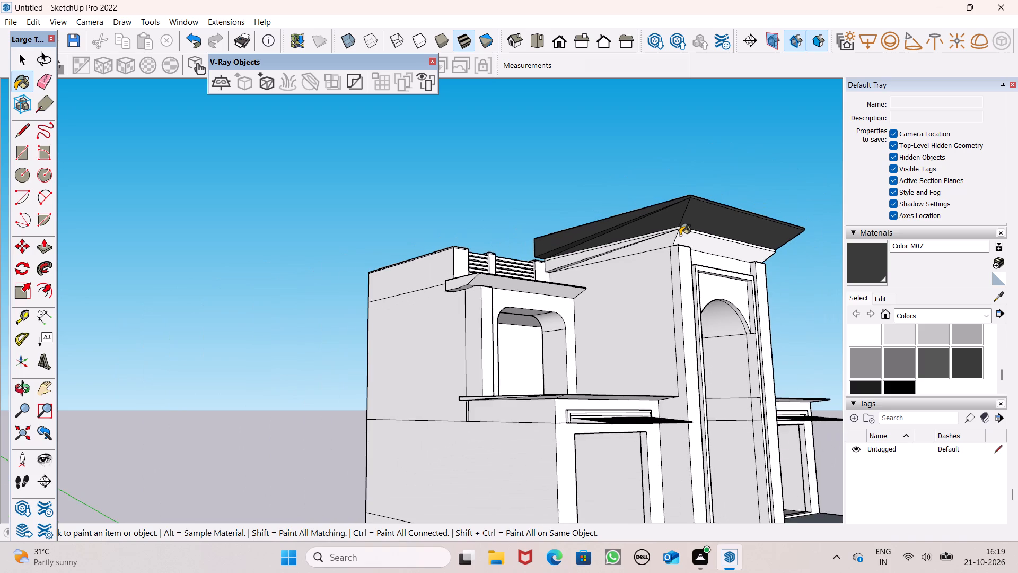
middle_click_drag(690, 247, 512, 223)
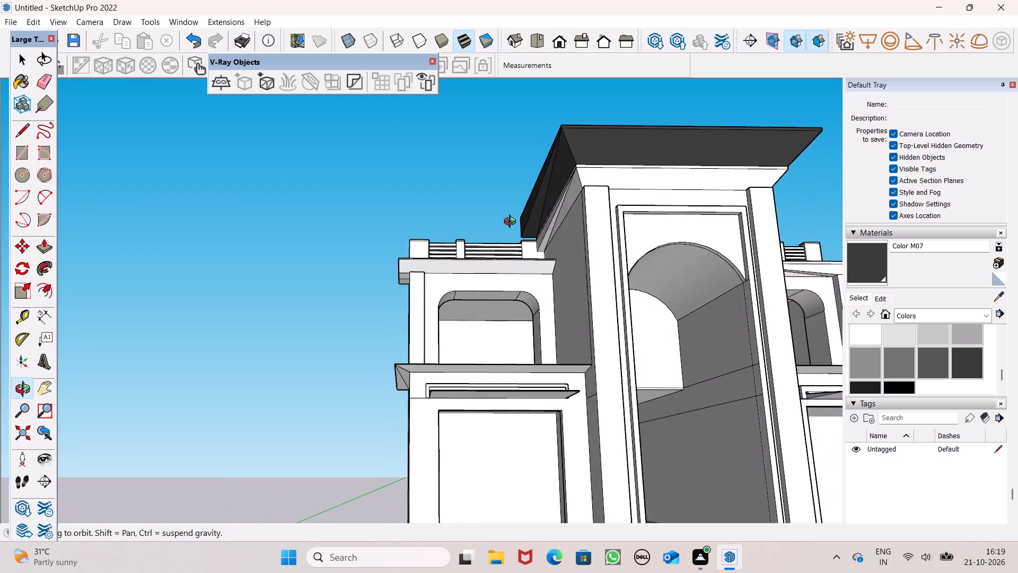
middle_click_drag(512, 223, 381, 247)
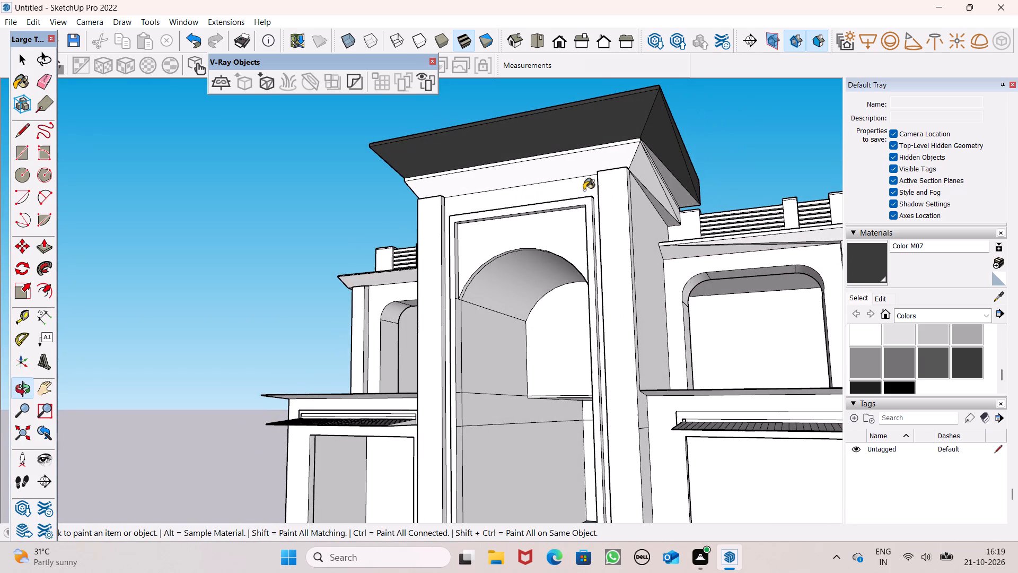
scroll(668, 202, "up", 1)
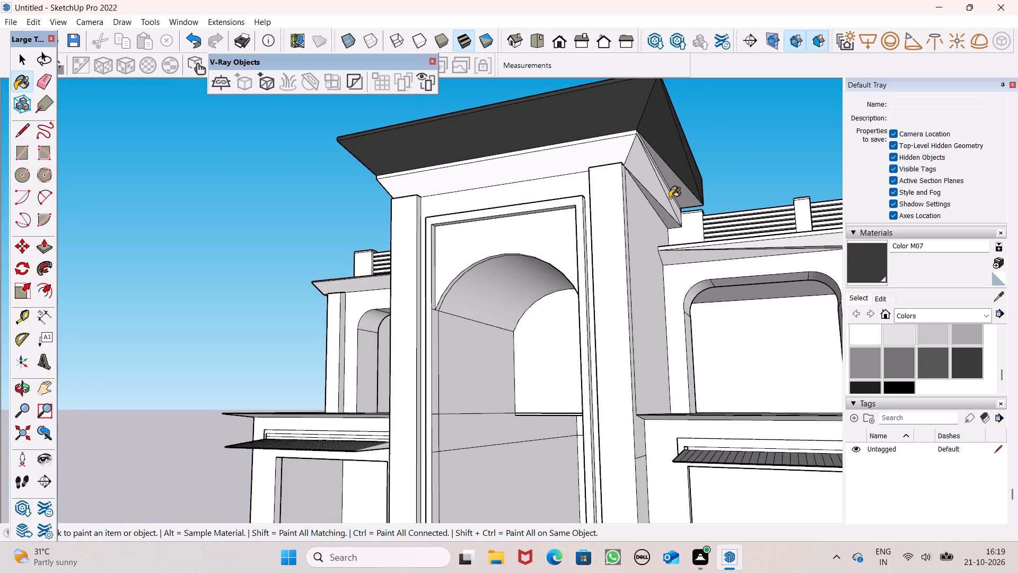
scroll(568, 193, "down", 1)
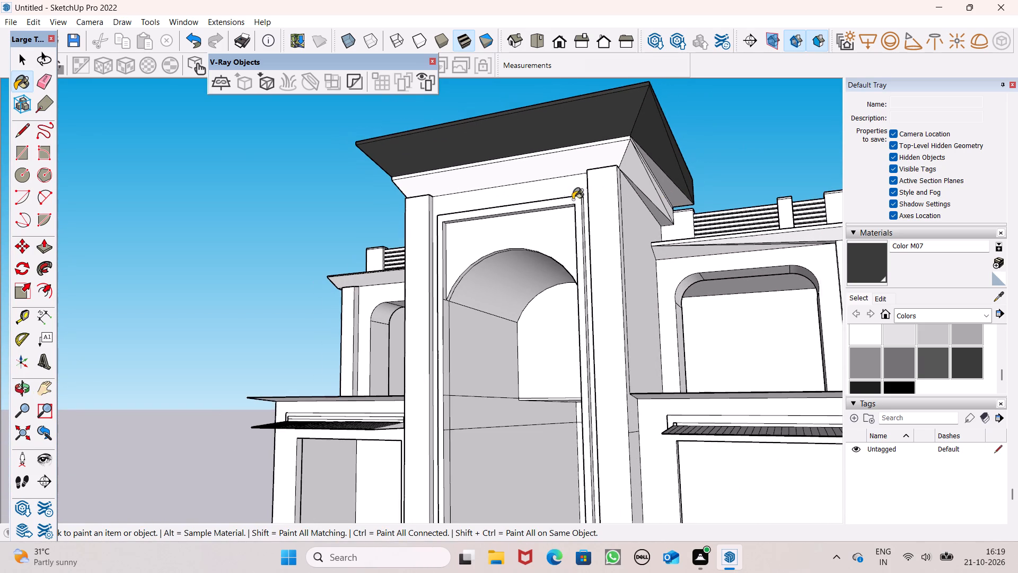
middle_click_drag(641, 211, 592, 211)
scroll(646, 191, "up", 5)
left_click(701, 169)
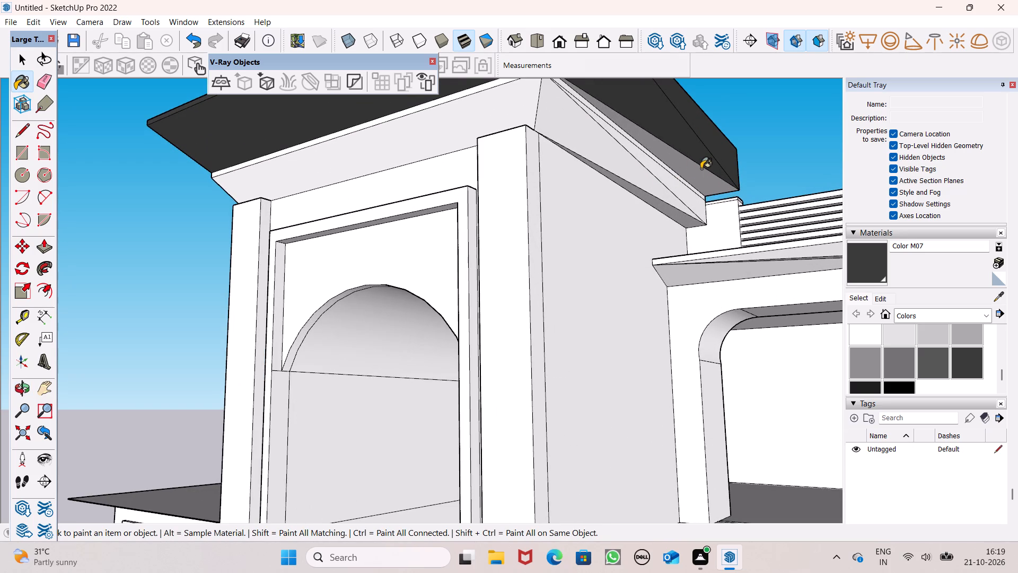
Paint the front edge and sloped underside faces of the right upper-storey cornice with Color M07.
scroll(681, 178, "down", 11)
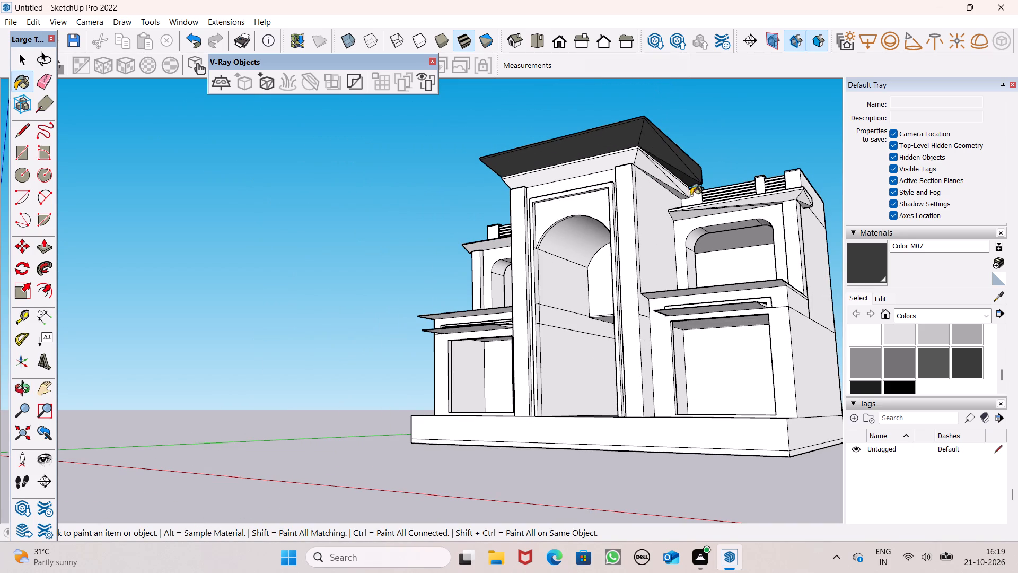
scroll(728, 198, "up", 11)
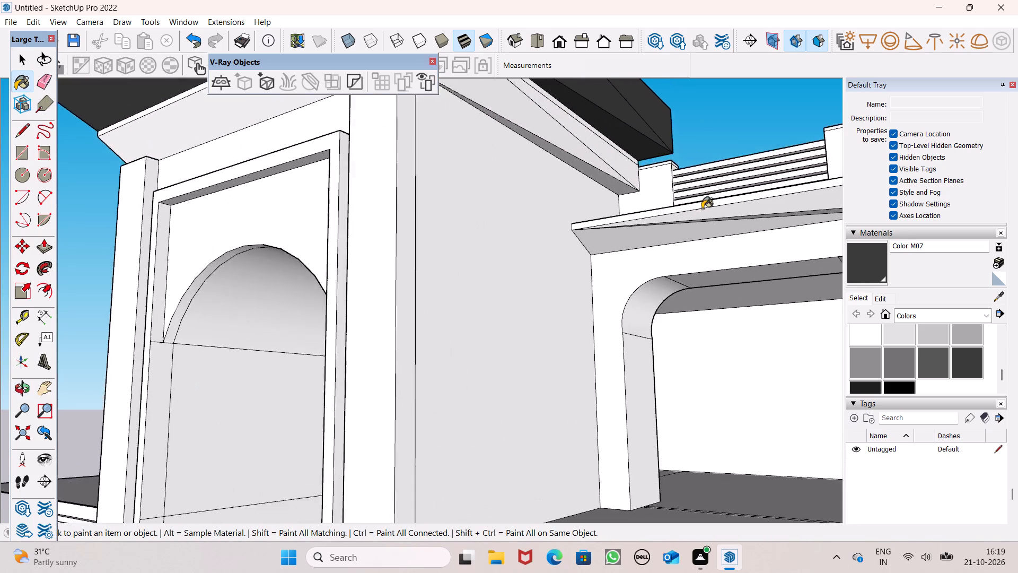
scroll(702, 209, "up", 16)
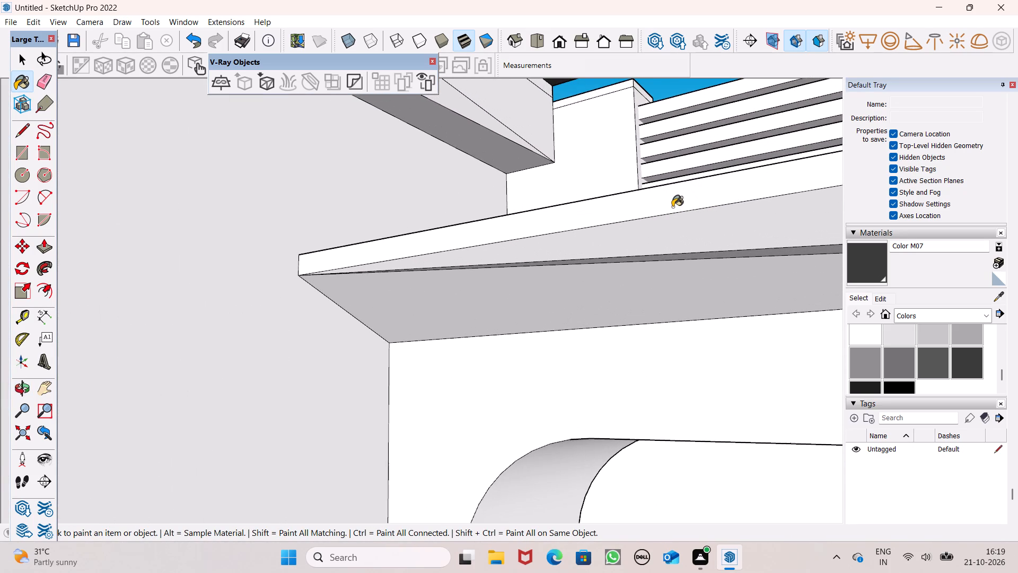
scroll(644, 216, "up", 6)
left_click(636, 210)
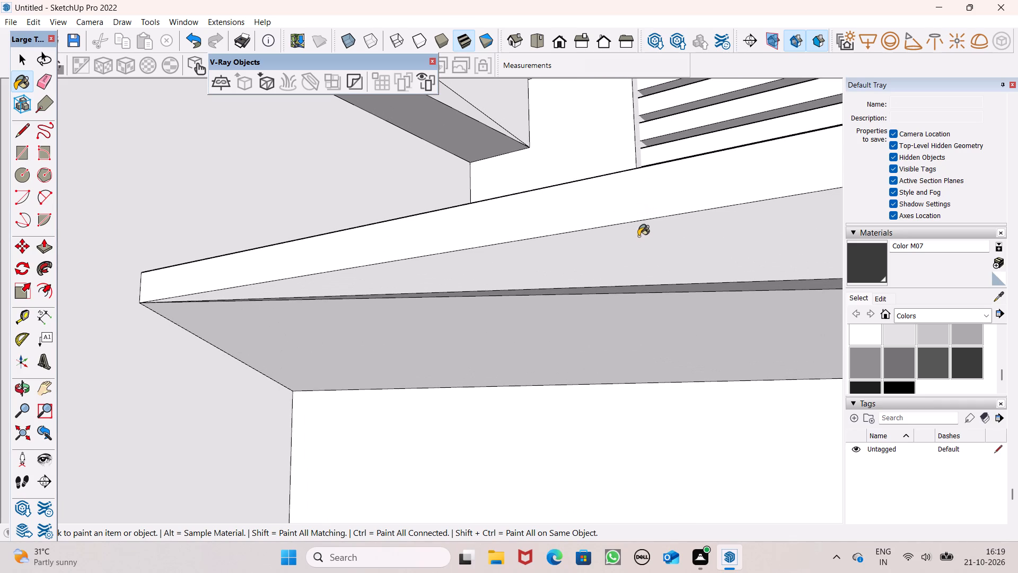
left_click(639, 237)
left_click_drag(652, 276, 652, 291)
left_click(644, 305)
scroll(692, 197, "down", 7)
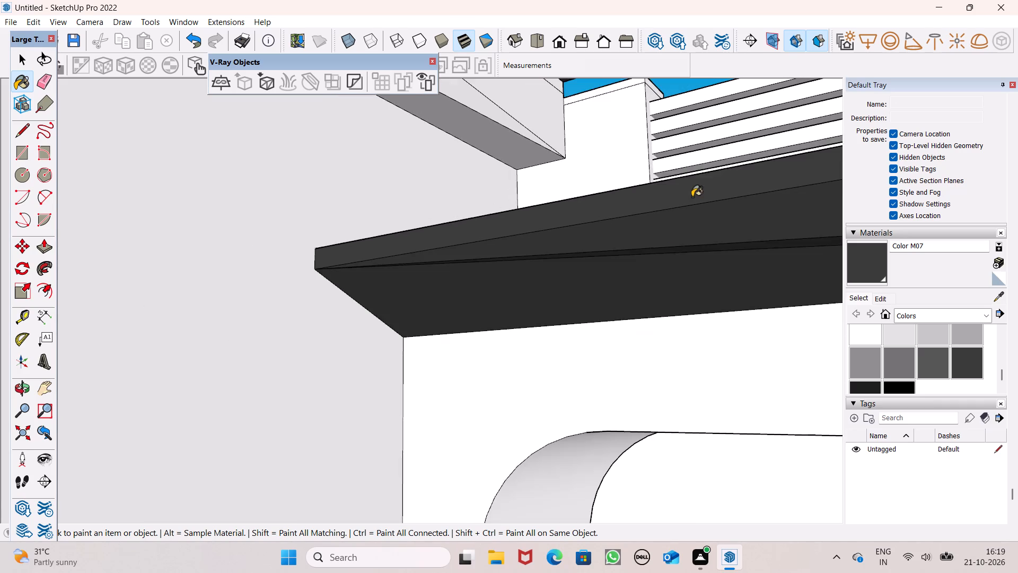
Paint the outer side face and sloped lower face at the end of the right upper-storey cornice with Color M07.
scroll(648, 172, "down", 12)
scroll(605, 176, "down", 7)
middle_click_drag(632, 192, 628, 198)
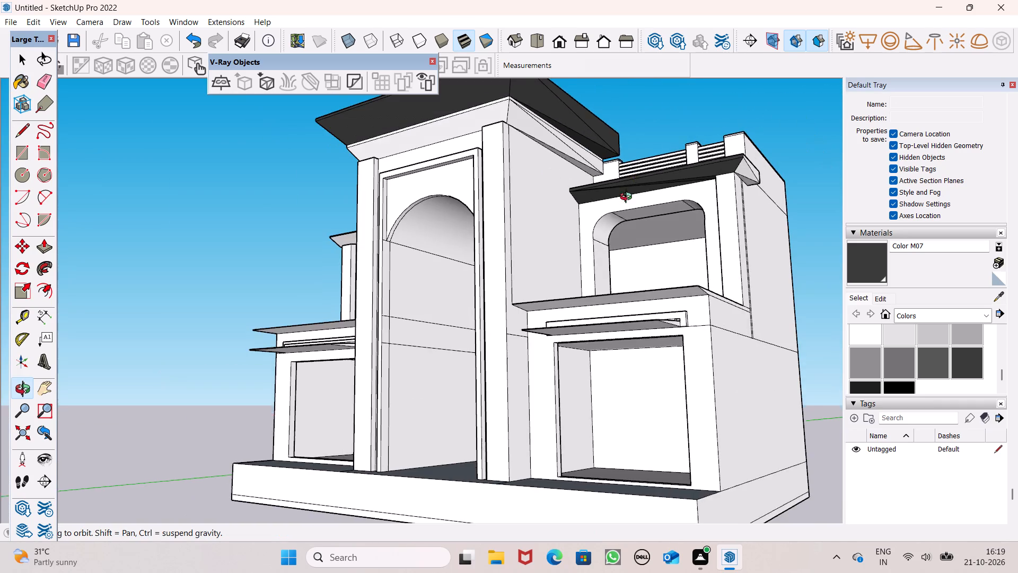
middle_click_drag(628, 198, 351, 262)
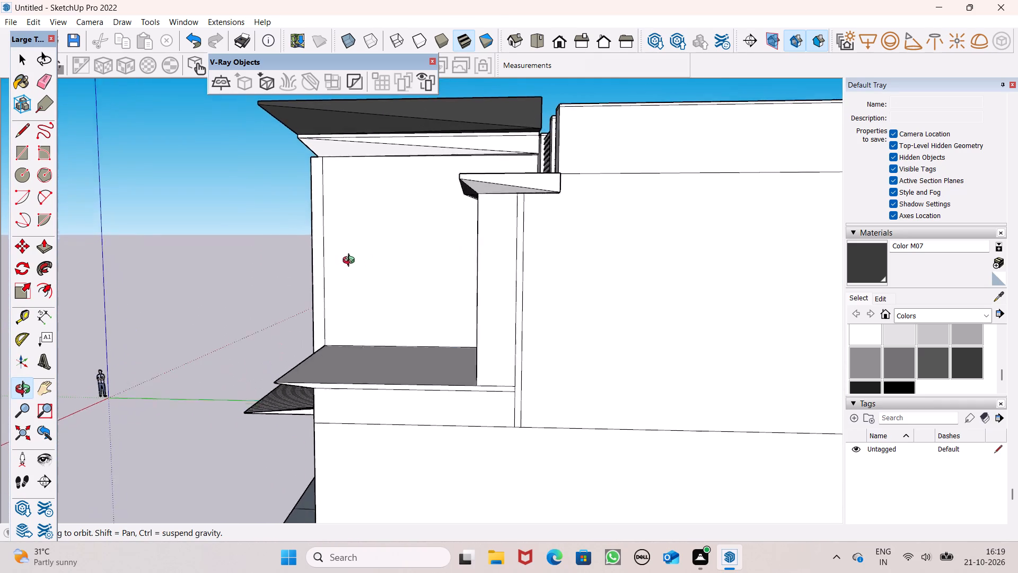
middle_click_drag(351, 262, 478, 297)
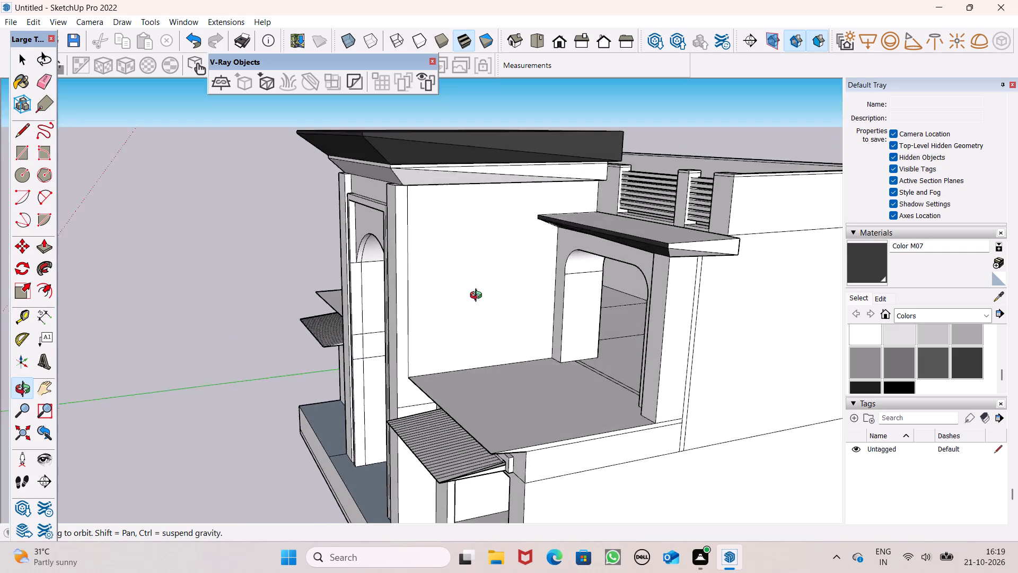
middle_click_drag(478, 297, 453, 288)
scroll(454, 288, "up", 1)
scroll(712, 230, "up", 8)
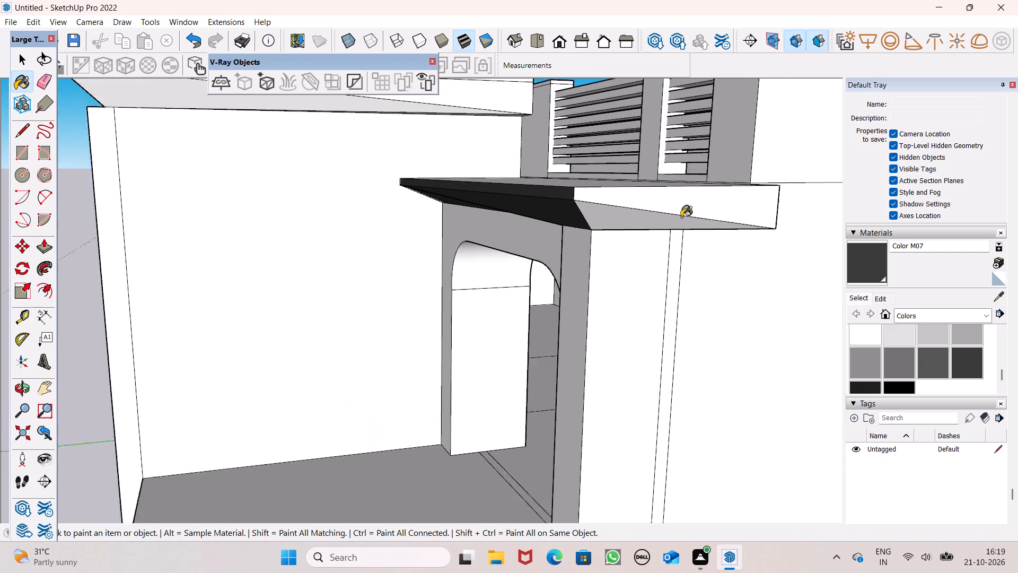
scroll(681, 217, "up", 2)
left_click_drag(673, 206, 656, 212)
left_click(596, 223)
left_click(613, 201)
Paint the top face of the right upper-storey cornice with Color M07.
middle_click_drag(601, 191, 631, 263)
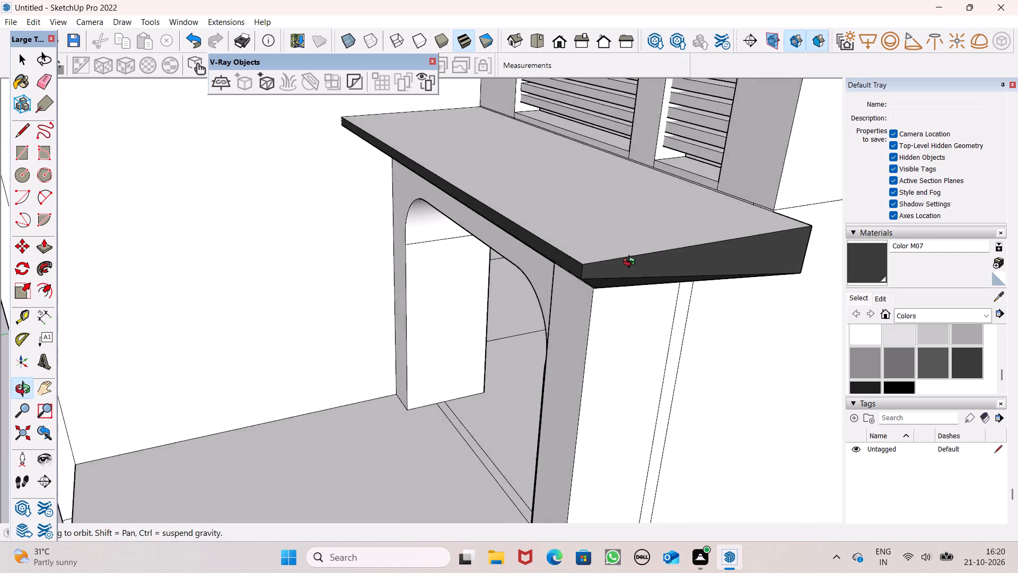
middle_click_drag(631, 263, 632, 263)
scroll(631, 263, "up", 1)
left_click(574, 225)
Paint the rear end face and remaining underside of the right upper-storey cornice's side overhang with Color M07.
scroll(595, 216, "down", 6)
scroll(586, 227, "up", 1)
middle_click_drag(586, 227, 844, 80)
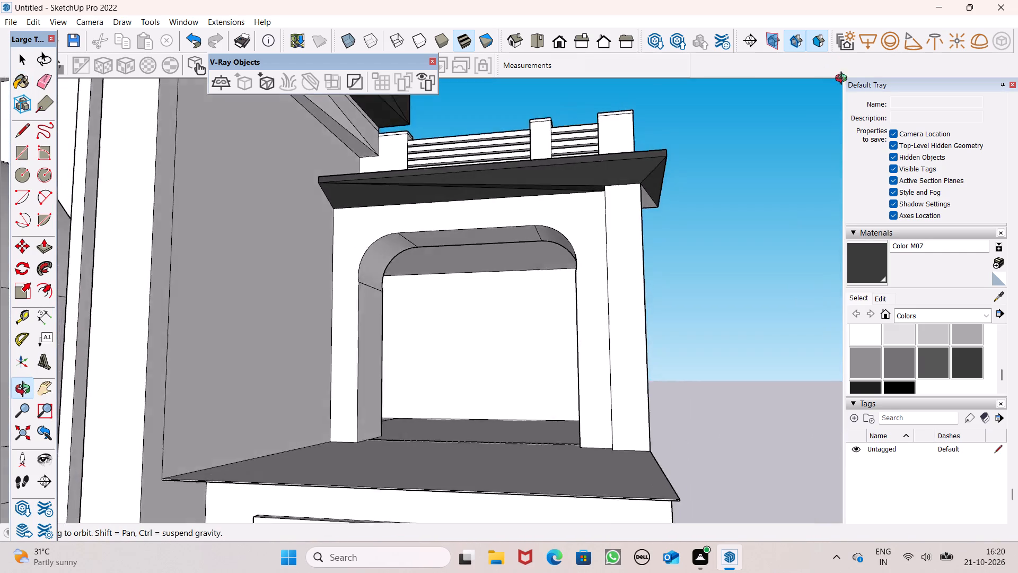
middle_click_drag(844, 80, 315, 135)
scroll(413, 145, "up", 2)
left_click(418, 142)
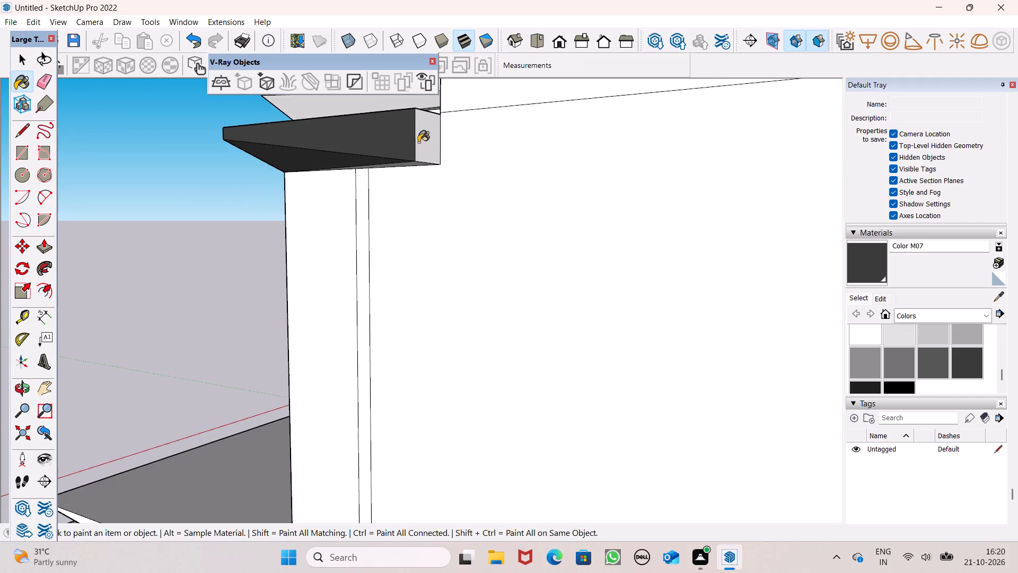
scroll(436, 130, "down", 6)
middle_click_drag(436, 133, 455, 76)
scroll(451, 98, "up", 6)
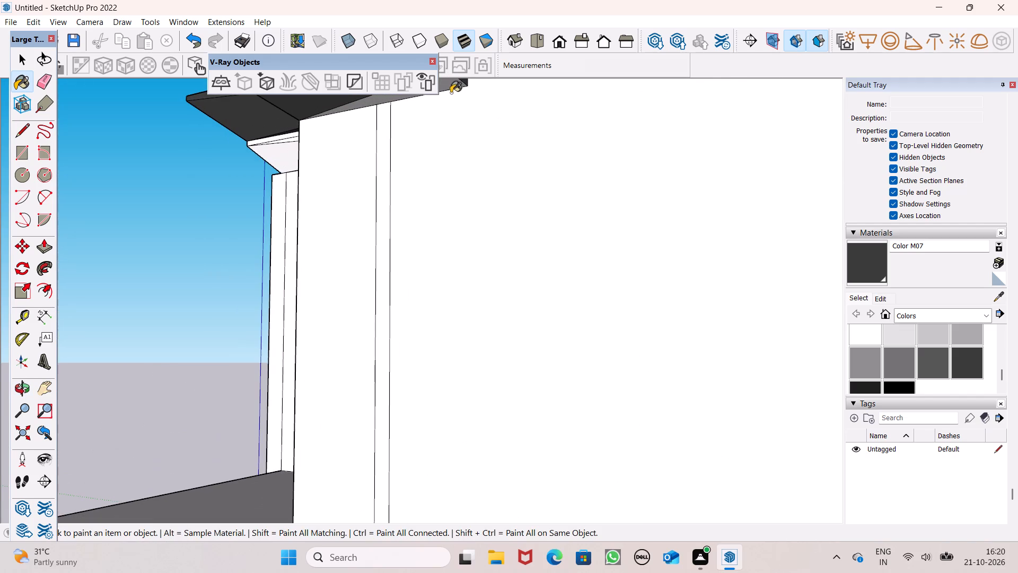
left_click(452, 88)
Examine the painted entrance and right upper-storey cornices from the side, above and front.
scroll(471, 130, "down", 19)
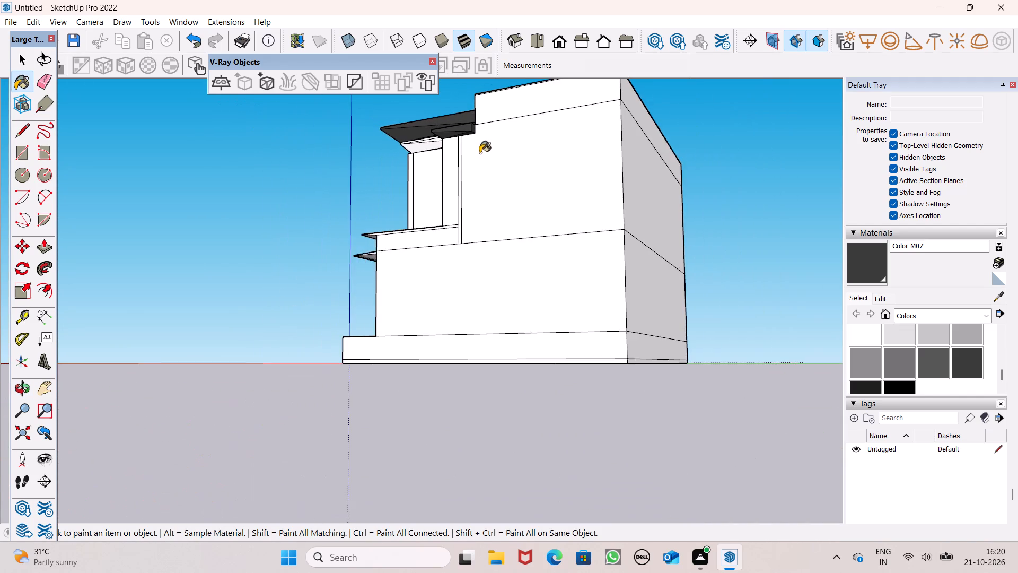
middle_click_drag(479, 154, 543, 102)
scroll(549, 102, "up", 8)
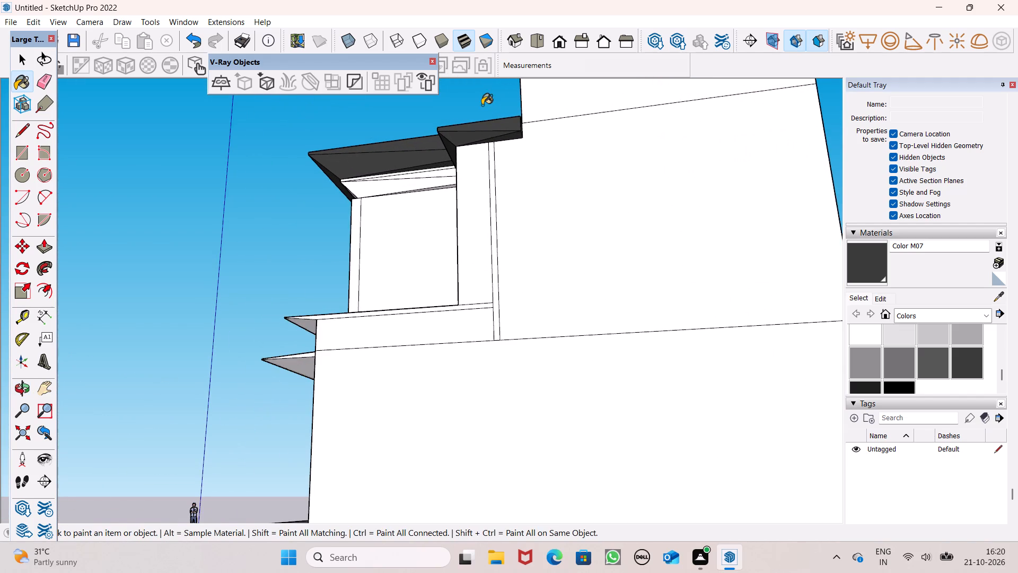
middle_click_drag(487, 123, 731, 181)
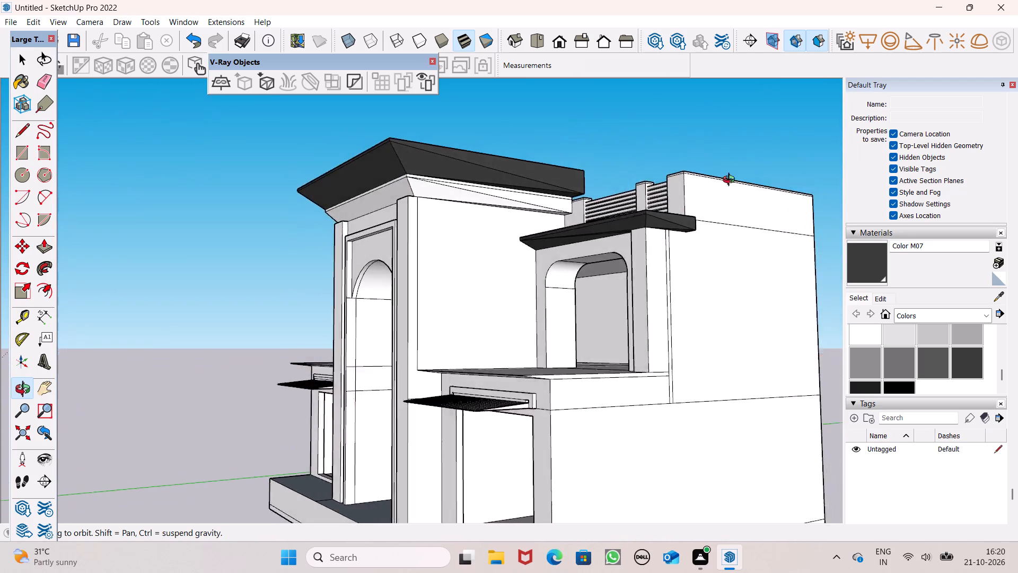
middle_click_drag(731, 181, 828, 165)
scroll(669, 131, "down", 4)
middle_click_drag(659, 162, 686, 296)
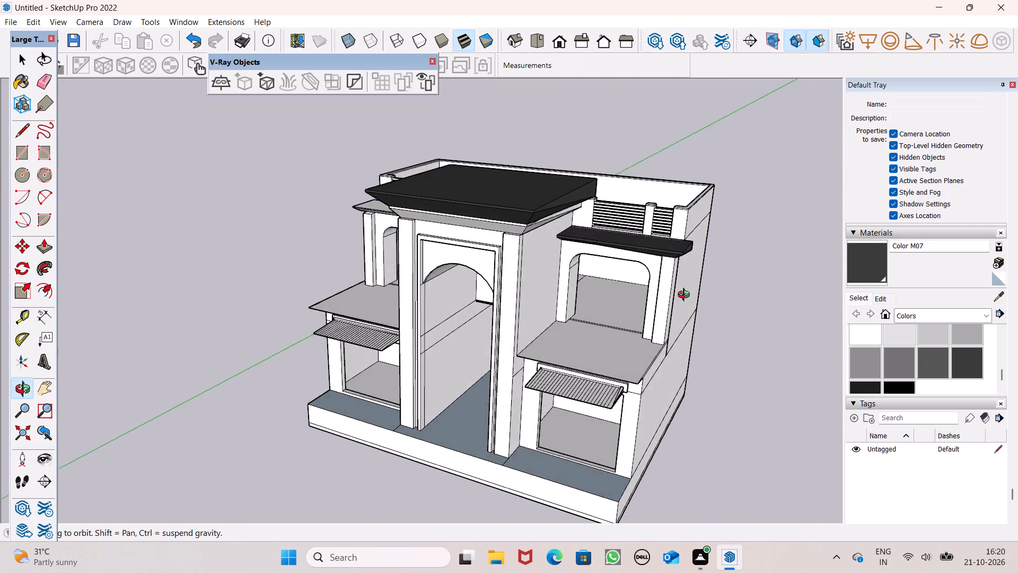
middle_click_drag(686, 296, 830, 251)
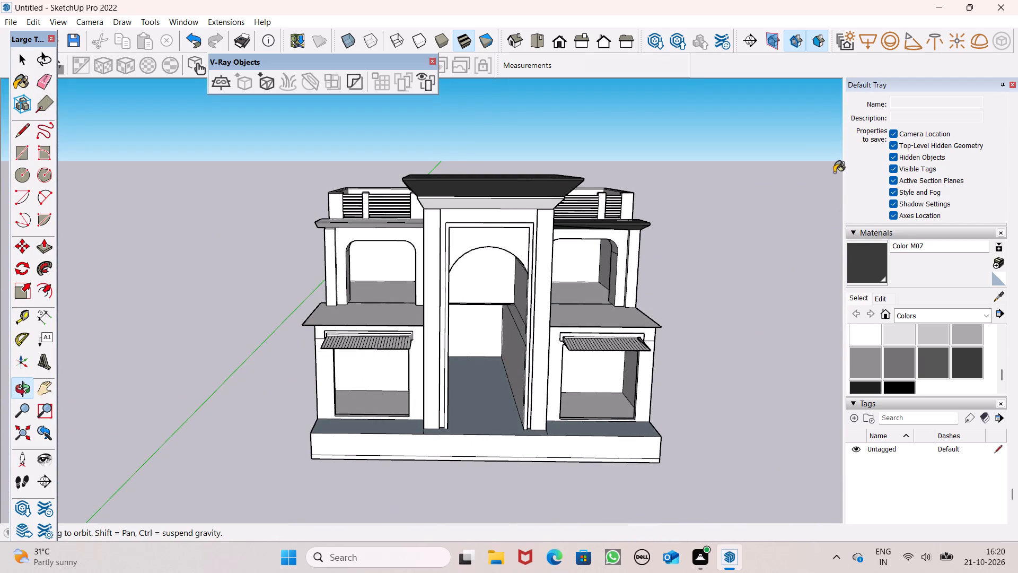
Paint the rear face of the entrance cornice above the roof terrace with Color M07.
scroll(826, 168, "down", 3)
middle_click_drag(686, 177, 927, 175)
scroll(614, 229, "up", 1)
middle_click_drag(614, 229, 775, 170)
scroll(523, 173, "up", 8)
middle_click_drag(453, 184, 443, 187)
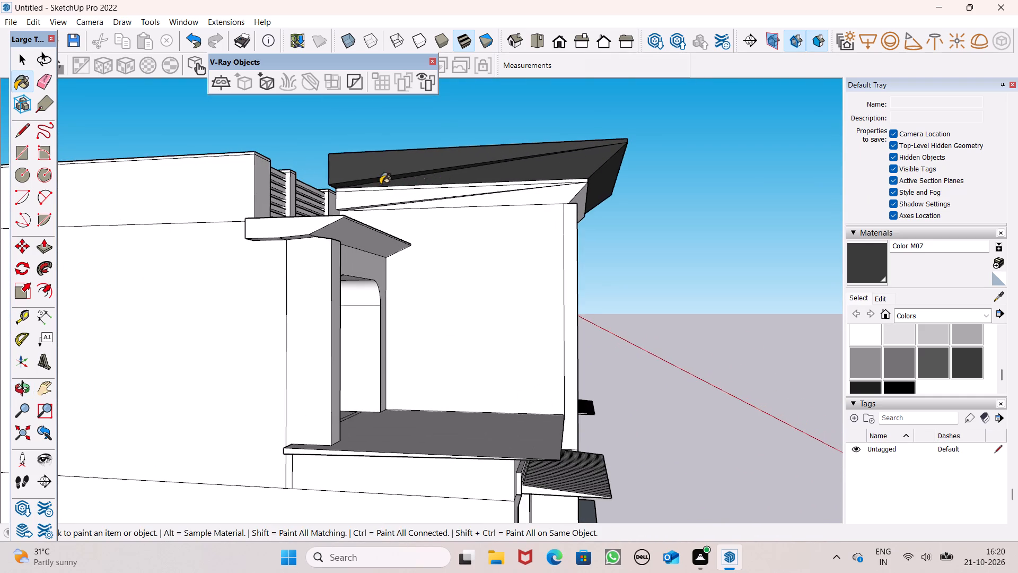
scroll(353, 187, "up", 7)
middle_click_drag(352, 193, 517, 257)
left_click(429, 205)
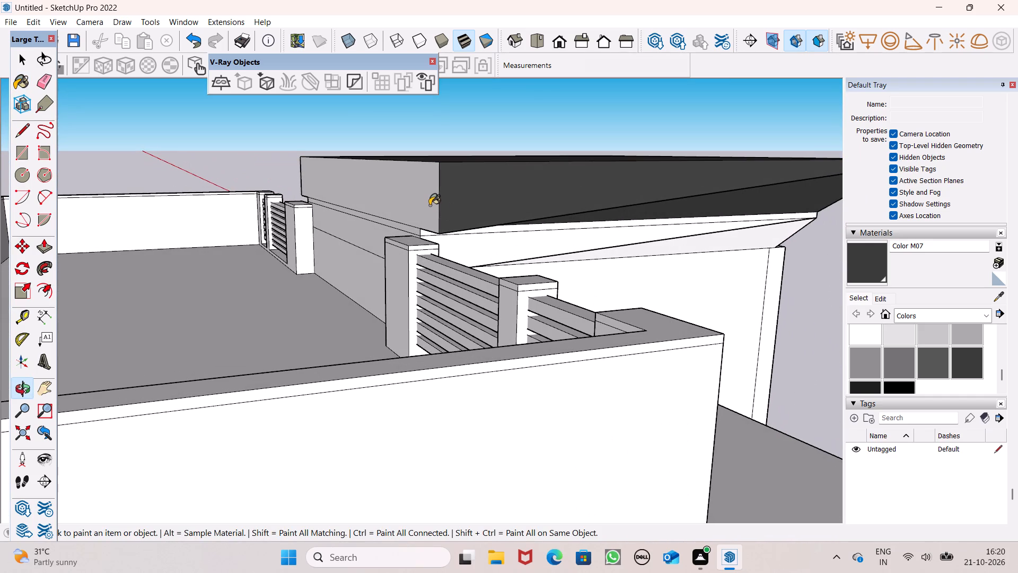
scroll(507, 192, "down", 3)
middle_click_drag(560, 190, 490, 184)
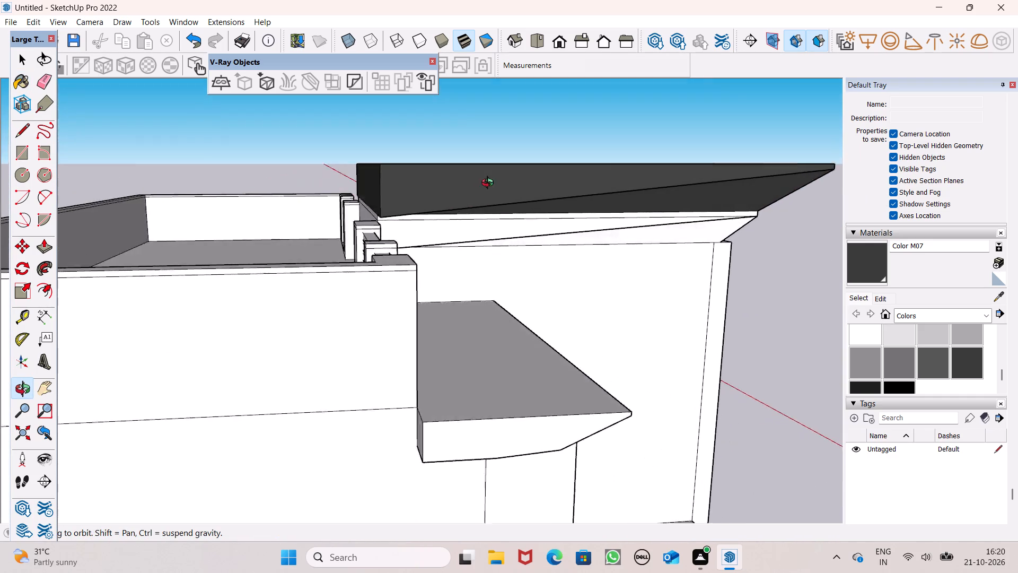
Examine the building and its painted cornices from the rear, side and front.
middle_click_drag(490, 184, 547, 189)
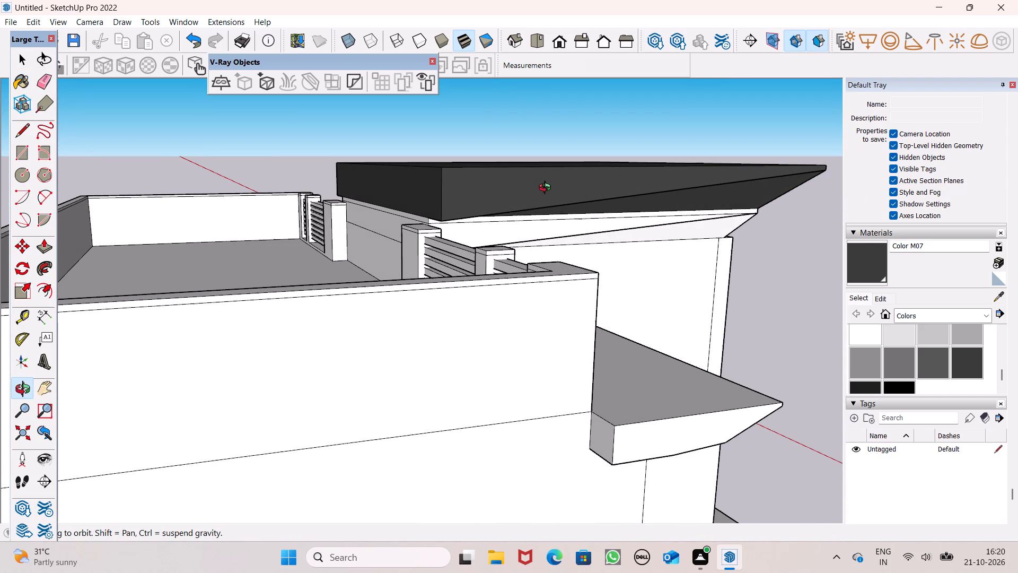
middle_click_drag(547, 189, 409, 202)
scroll(618, 169, "down", 6)
middle_click_drag(717, 186, 186, 163)
middle_click_drag(385, 160, 221, 141)
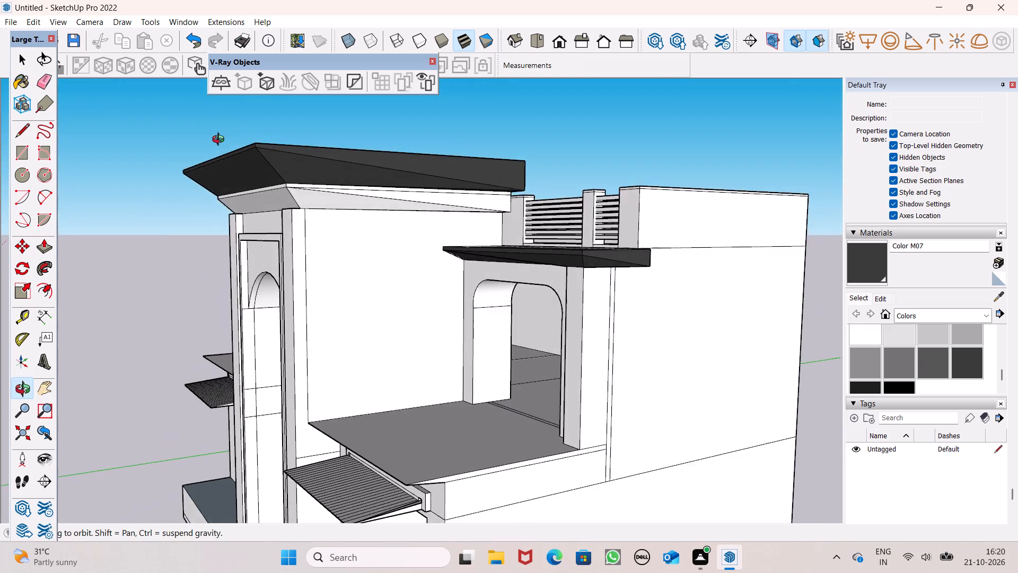
middle_click_drag(221, 141, 688, 65)
scroll(667, 93, "down", 4)
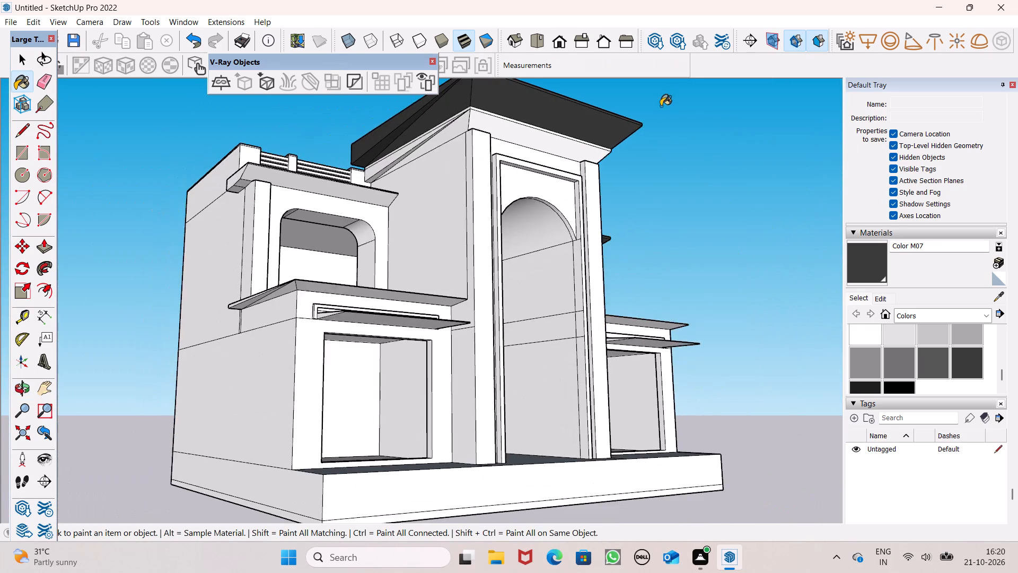
scroll(661, 117, "down", 10)
scroll(555, 247, "down", 6)
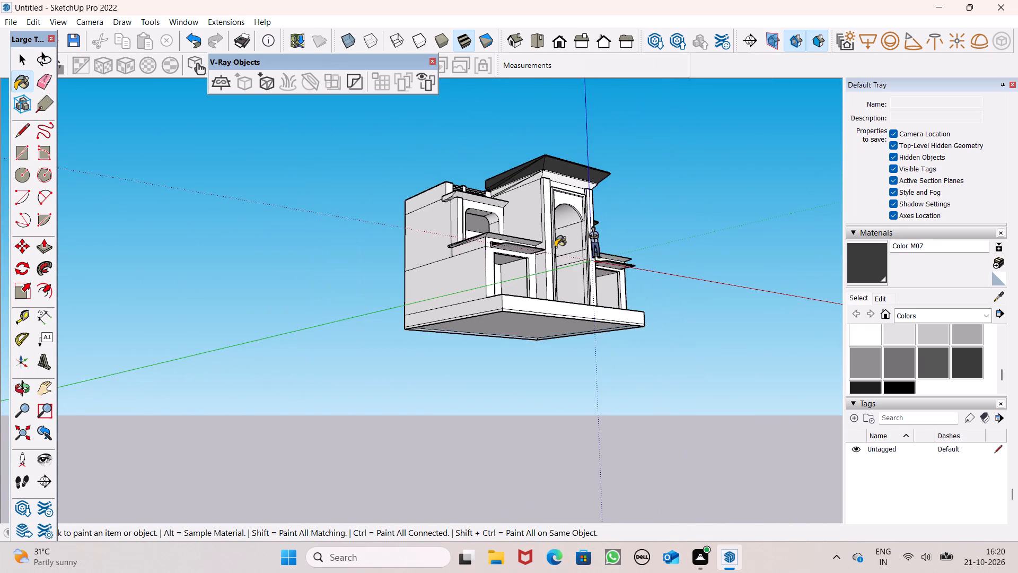
scroll(555, 247, "down", 9)
Paint the top, outer end face and rear end face of the left upper-storey cornice with Color M07.
middle_click_drag(563, 245, 558, 395)
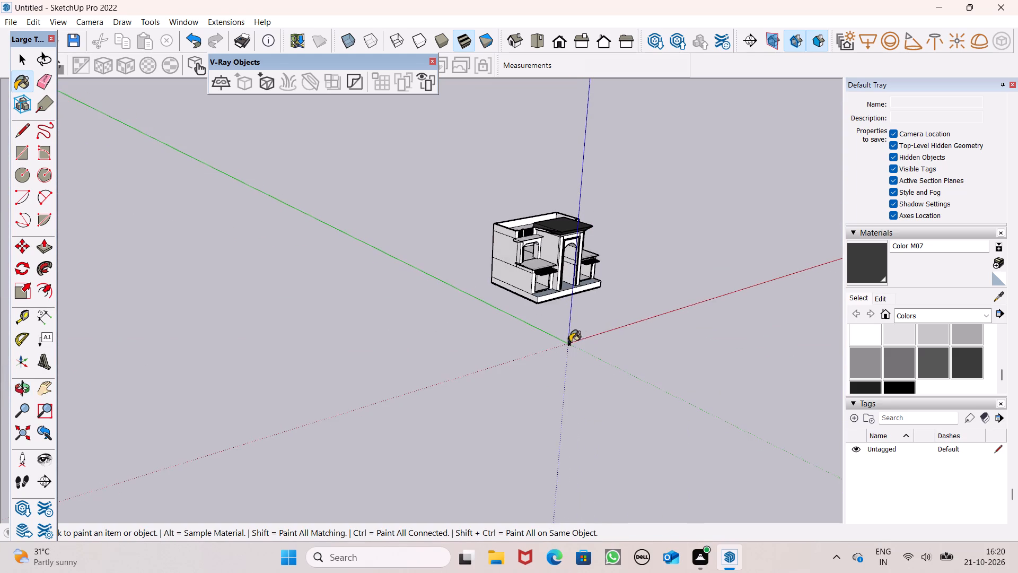
scroll(514, 285, "up", 8)
scroll(552, 218, "up", 7)
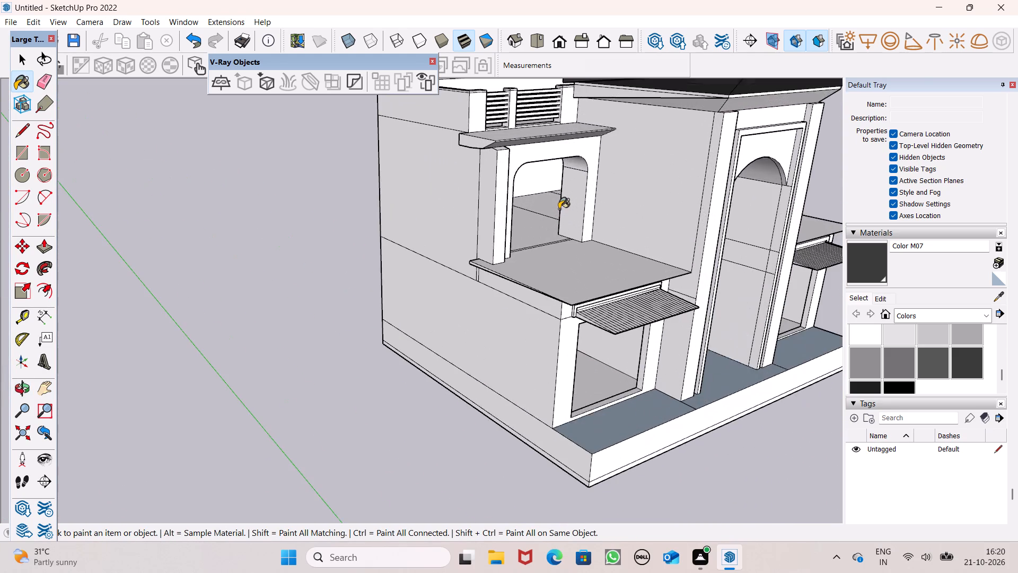
scroll(559, 209, "down", 6)
middle_click_drag(580, 227, 675, 283)
scroll(537, 189, "up", 6)
scroll(498, 160, "up", 3)
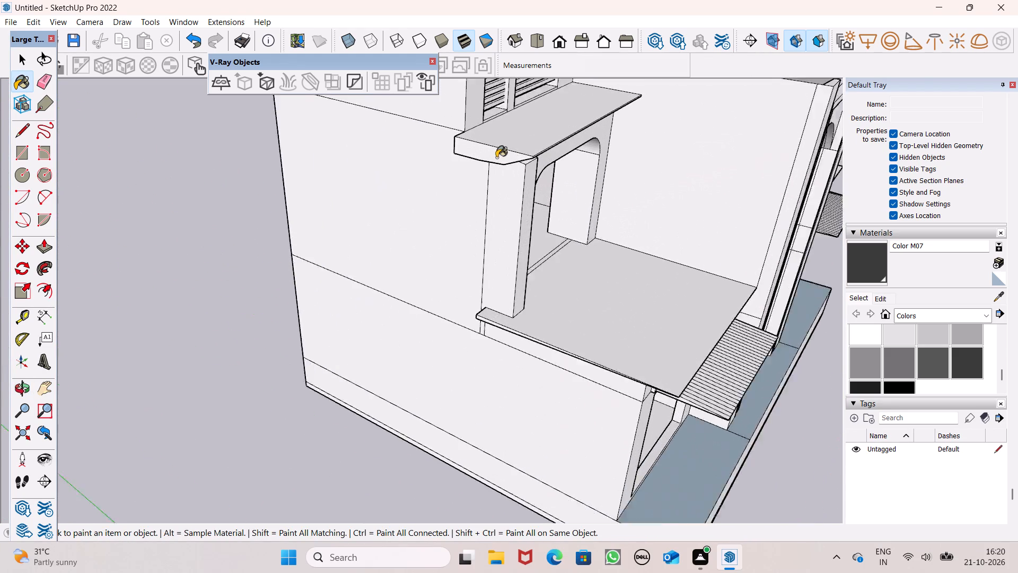
scroll(496, 158, "up", 4)
left_click(492, 155)
left_click(499, 138)
middle_click_drag(507, 147, 708, 120)
scroll(707, 122, "up", 1)
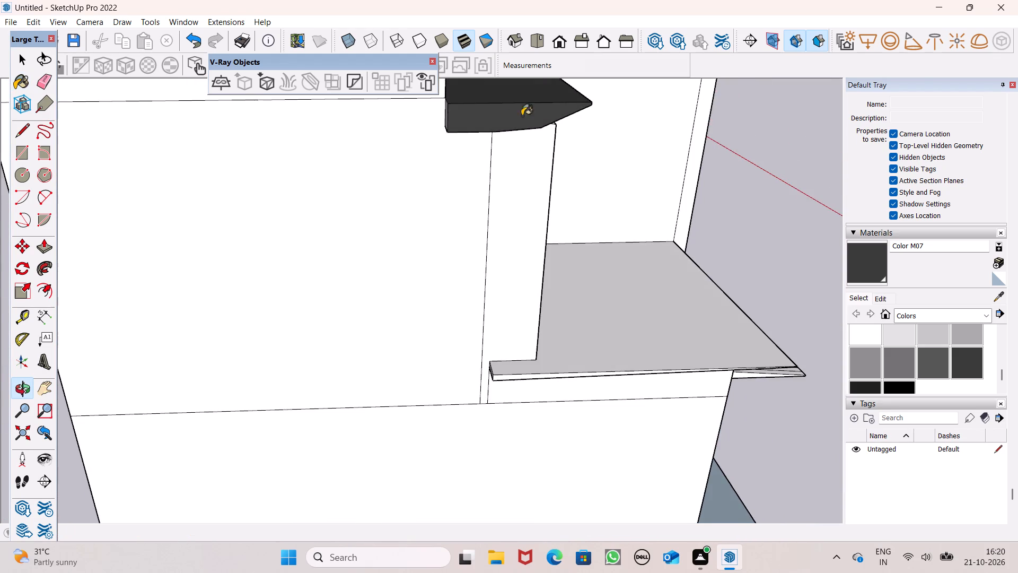
middle_click_drag(507, 120, 643, 198)
left_click(532, 180)
Paint the sloped front face and thin front edge of the left upper-storey cornice with Color M07.
scroll(565, 186, "down", 2)
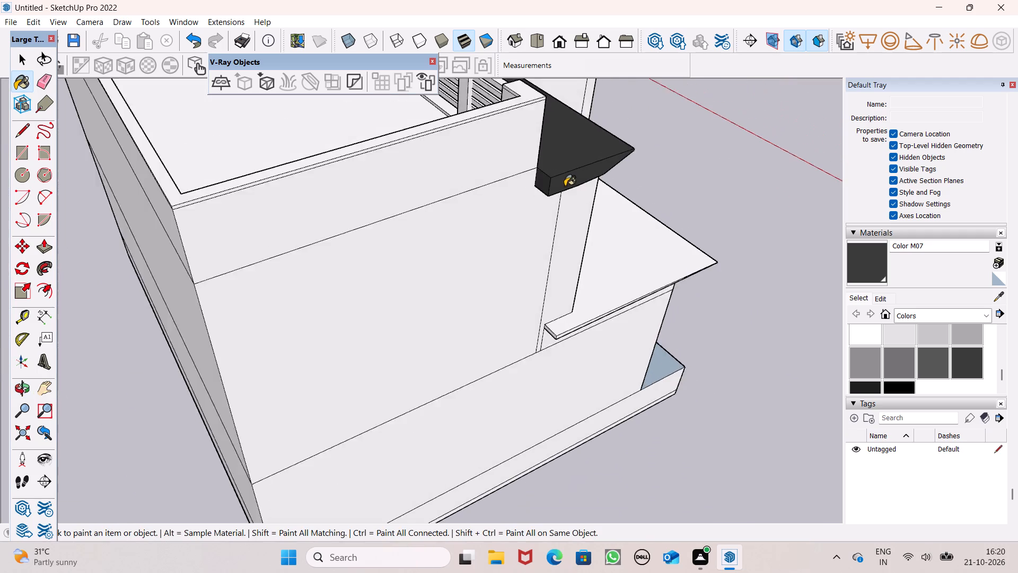
scroll(565, 186, "down", 3)
middle_click_drag(624, 217, 253, 172)
scroll(389, 171, "down", 4)
scroll(506, 157, "down", 5)
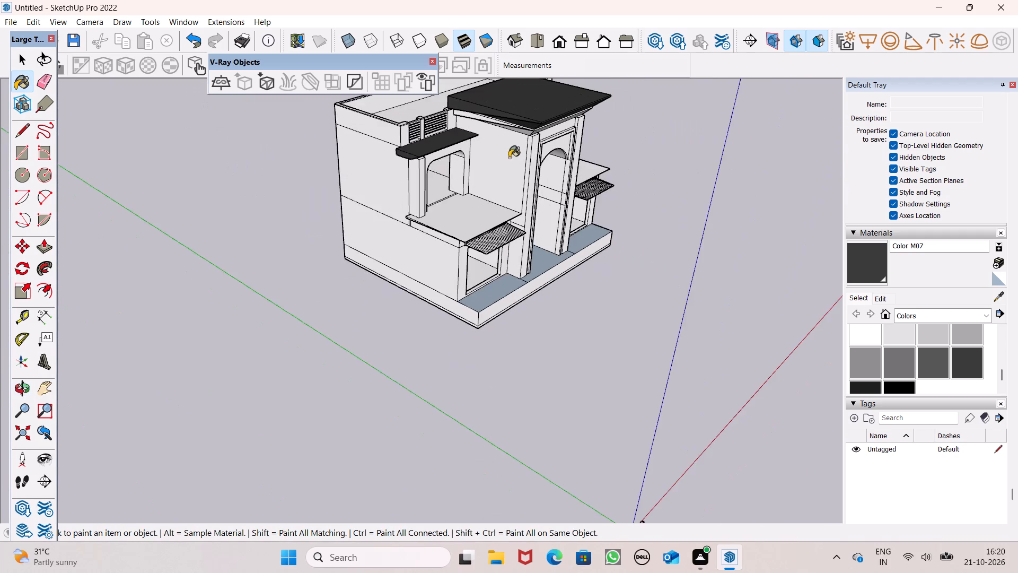
middle_click_drag(530, 153, 380, 5)
scroll(397, 80, "up", 1)
scroll(470, 138, "up", 3)
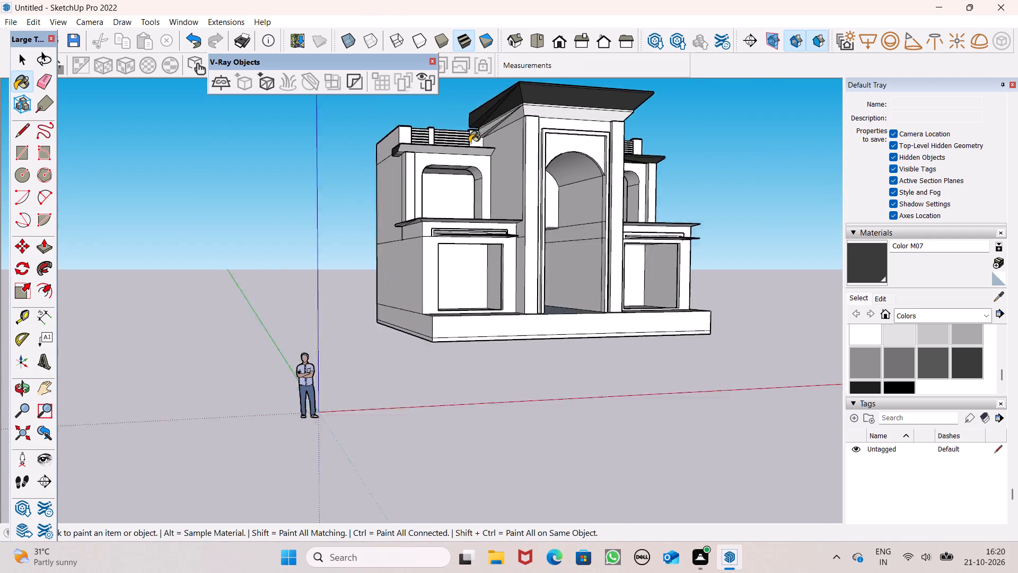
scroll(469, 143, "up", 4)
scroll(418, 162, "up", 6)
left_click(418, 151)
scroll(392, 141, "up", 5)
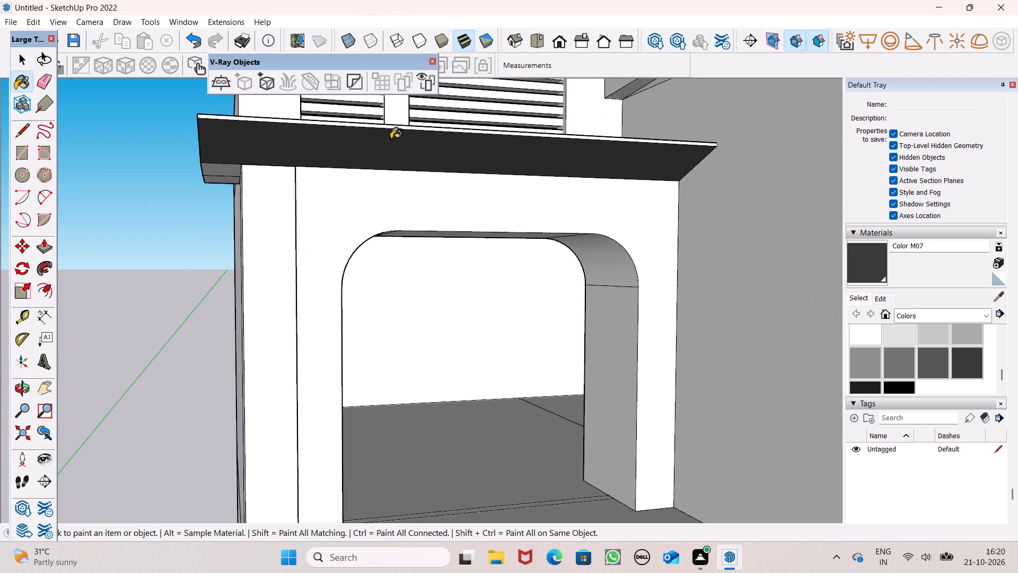
scroll(391, 139, "up", 4)
left_click(391, 122)
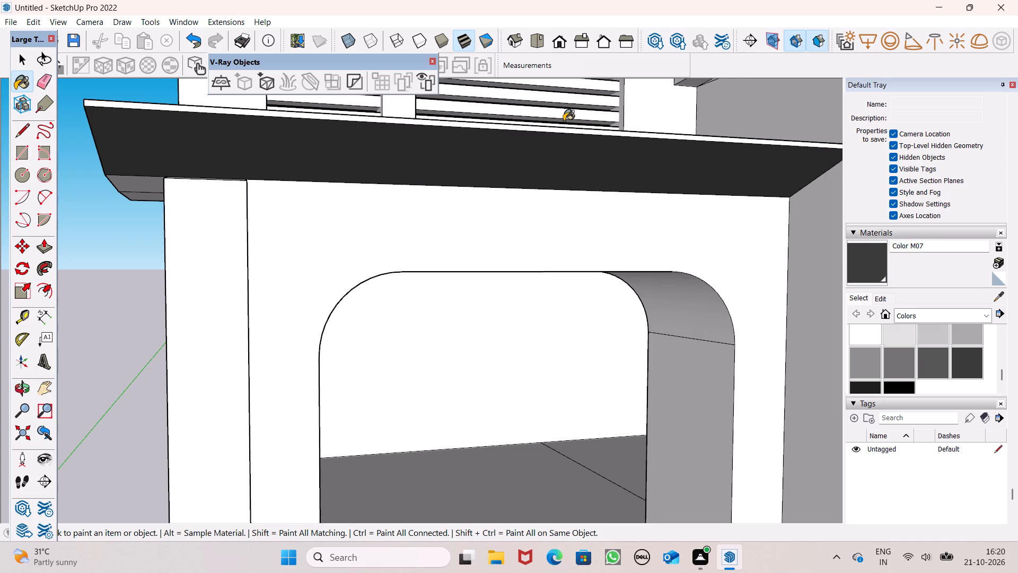
Paint the underside faces of the left upper-storey cornice's side overhang with Color M07.
scroll(564, 121, "down", 16)
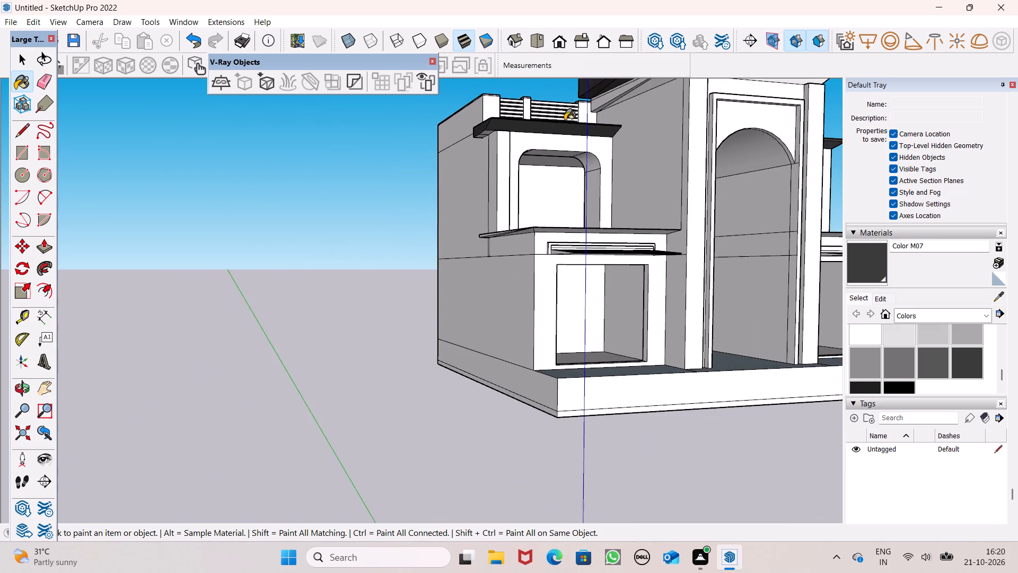
scroll(486, 135, "up", 17)
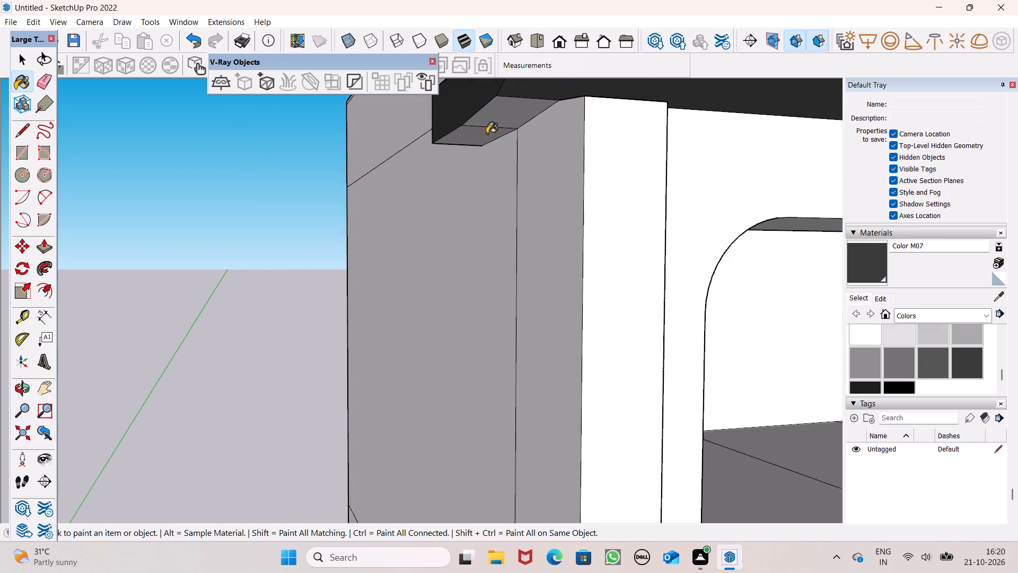
scroll(487, 134, "up", 2)
left_click(487, 119)
left_click(469, 127)
Examine the painted left upper-storey cornice from the side and the whole facade from the front and above.
scroll(471, 149, "down", 11)
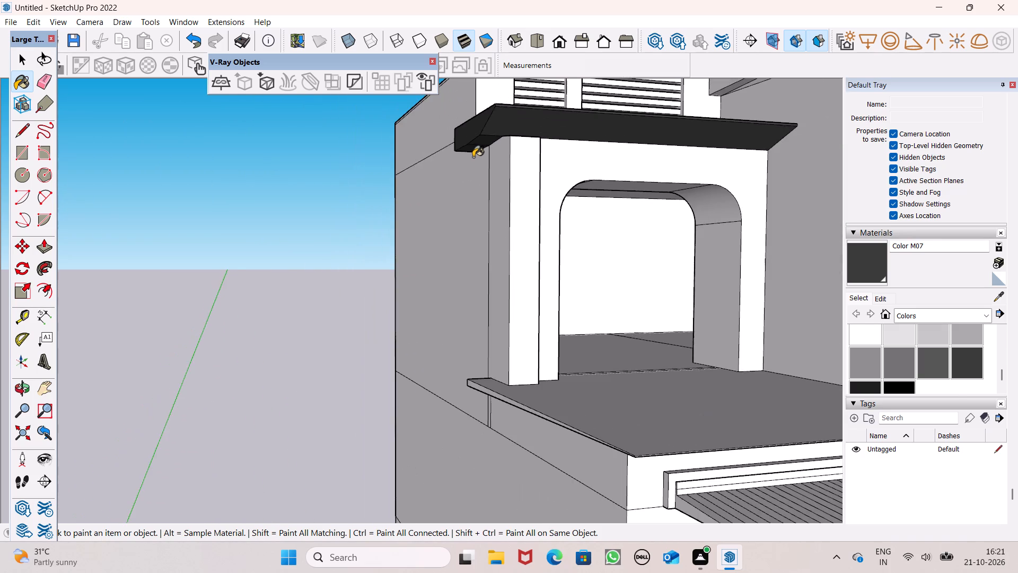
middle_click_drag(469, 157, 926, 92)
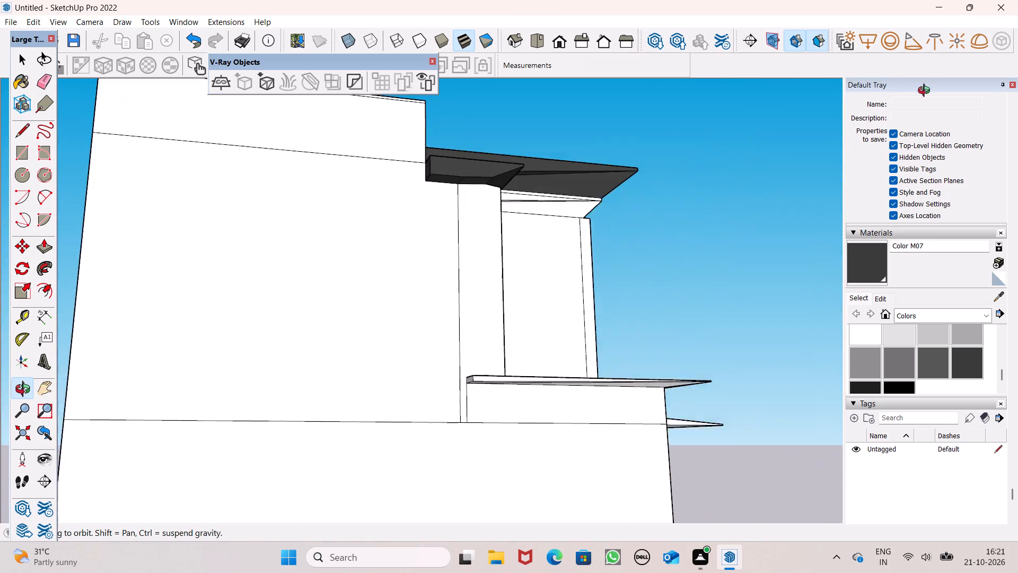
middle_click_drag(926, 92, 360, 172)
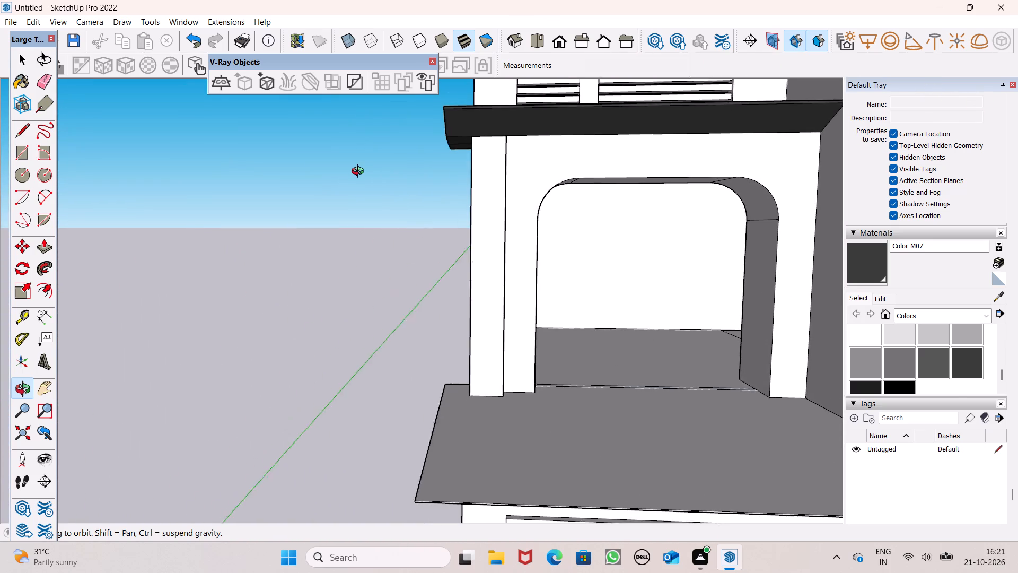
middle_click_drag(360, 172, 358, 172)
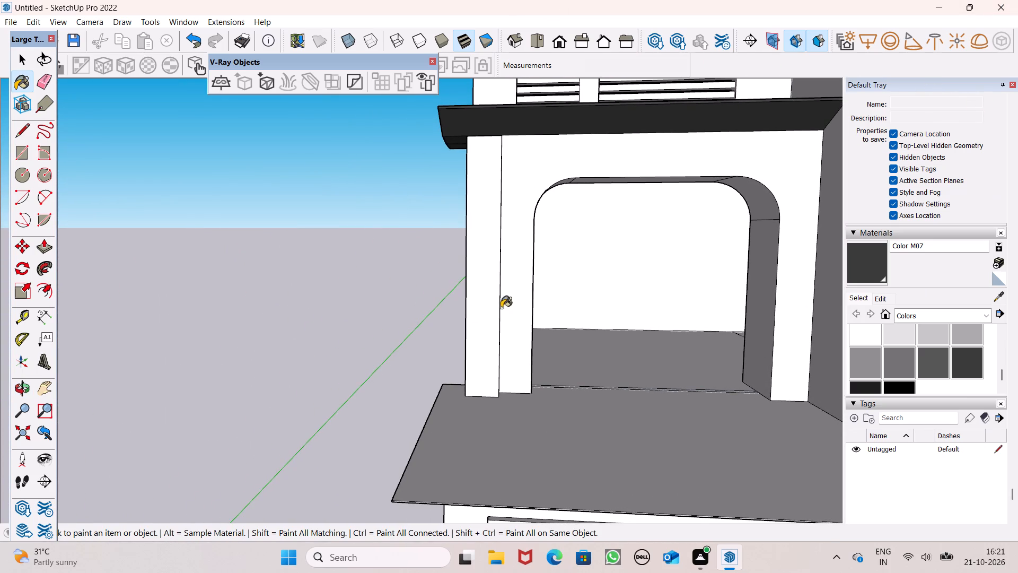
scroll(511, 263, "down", 15)
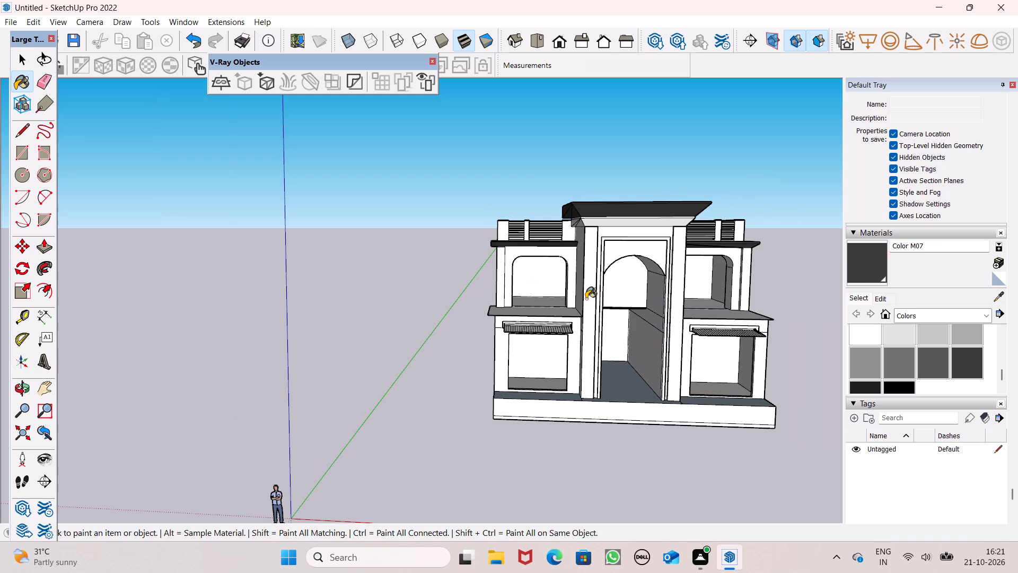
middle_click_drag(548, 371, 550, 439)
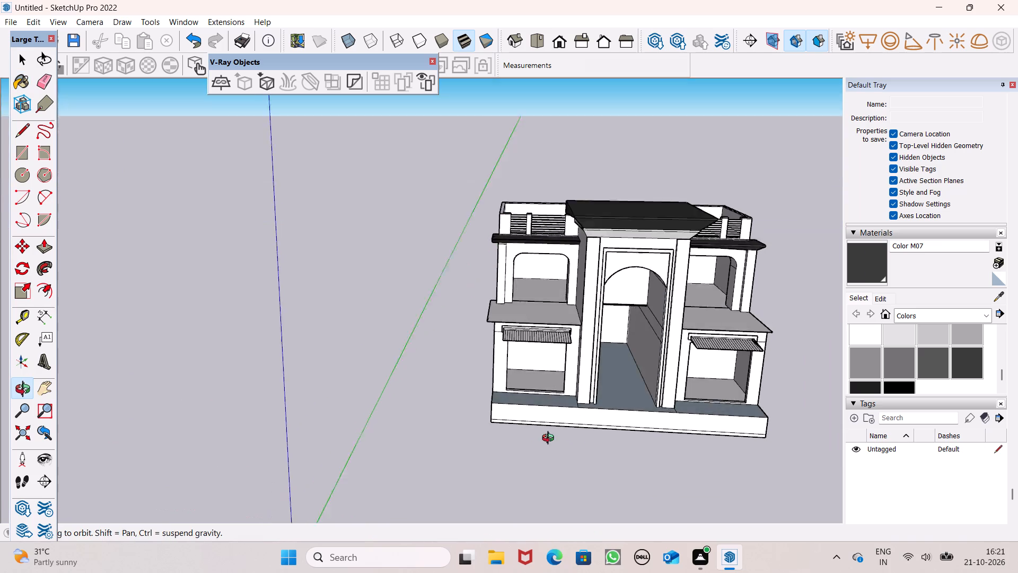
middle_click_drag(550, 439, 552, 448)
Choose Color M06 and paint a first run of slats from the outer end of the left ground-floor awning, leaving gaps.
scroll(495, 354, "up", 8)
scroll(790, 353, "up", 1)
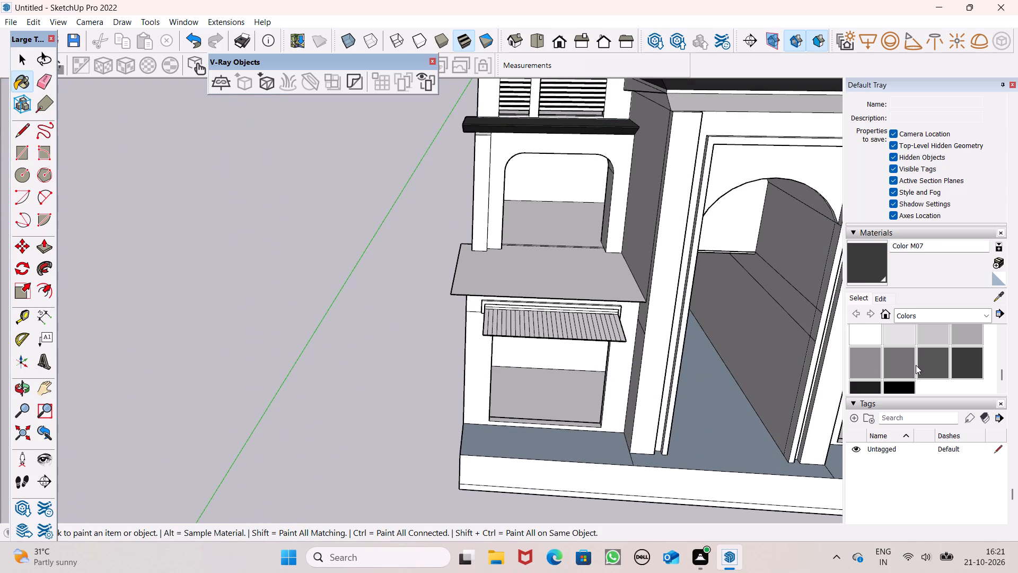
left_click(929, 367)
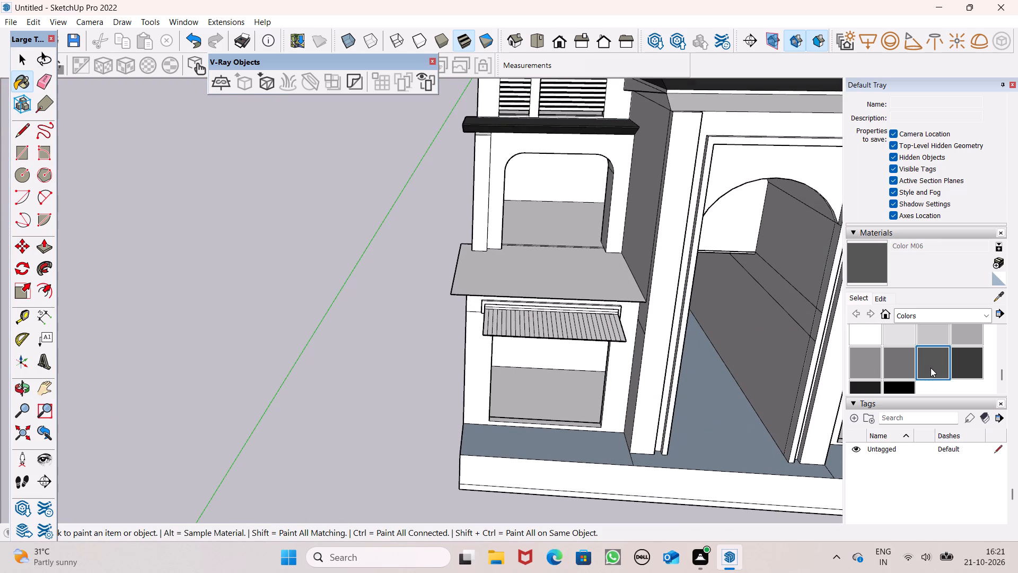
left_click(931, 368)
scroll(479, 342, "up", 2)
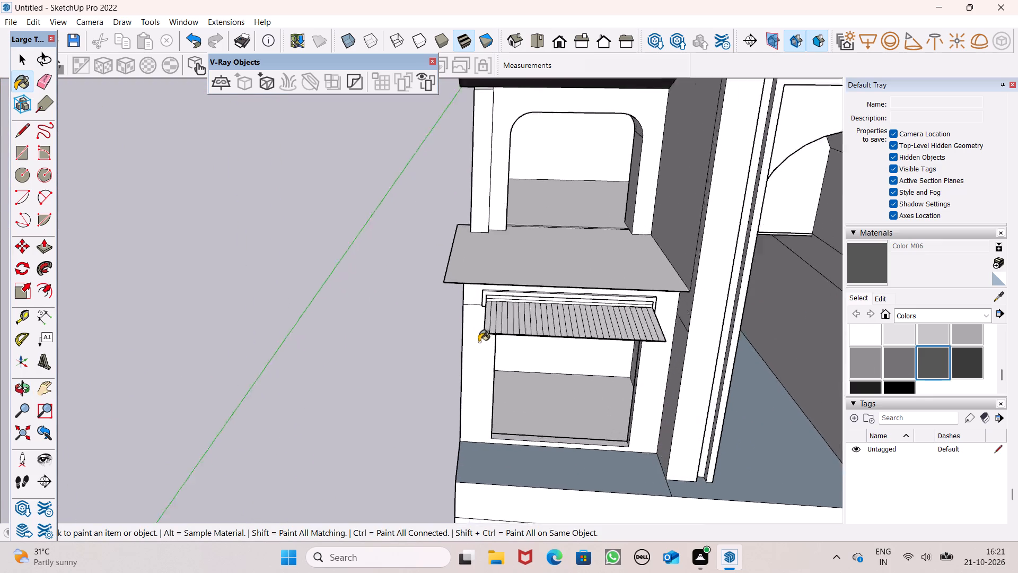
scroll(479, 342, "up", 8)
left_click(503, 316)
left_click(526, 315)
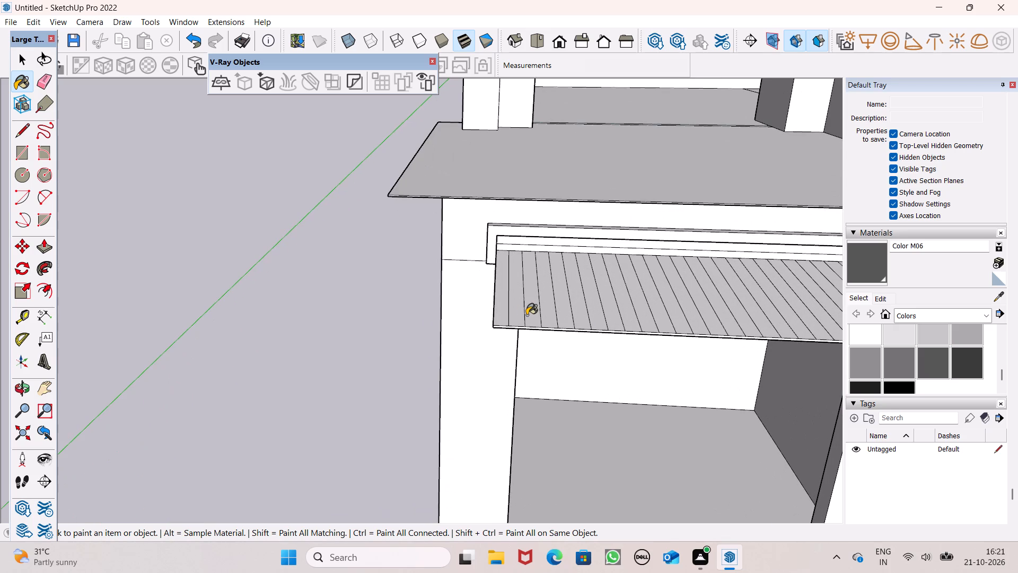
left_click_drag(540, 318, 547, 319)
left_click_drag(548, 319, 556, 320)
left_click_drag(558, 320, 575, 321)
left_click(579, 321)
left_click_drag(582, 322, 616, 325)
left_click(626, 325)
left_click_drag(638, 324, 665, 326)
left_click_drag(665, 326, 681, 325)
left_click_drag(692, 324, 700, 324)
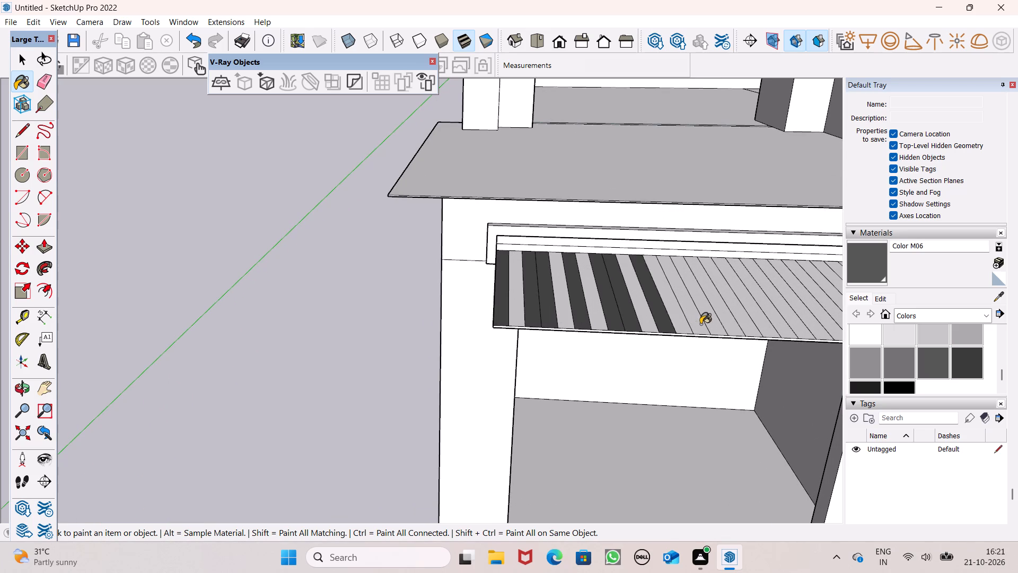
Paint the slats in the middle stretch of the left ground-floor awning with Color M06.
left_click_drag(700, 324, 723, 324)
left_click_drag(732, 321, 752, 322)
left_click_drag(757, 322, 783, 323)
left_click(786, 322)
left_click_drag(782, 319, 736, 322)
left_click(716, 316)
left_click(711, 318)
left_click_drag(725, 323, 733, 323)
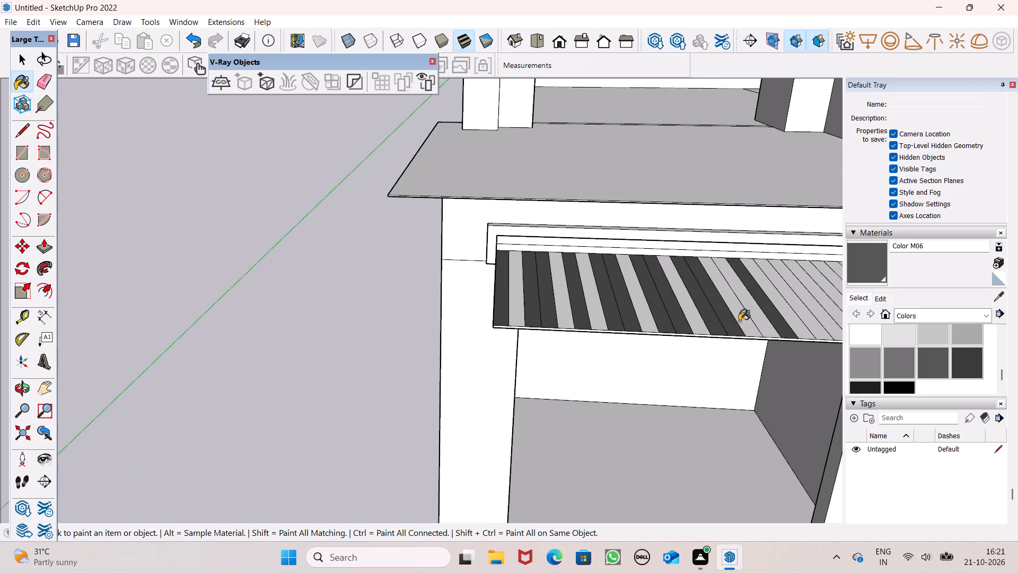
left_click(743, 320)
triple_click(751, 317)
left_click(766, 317)
left_click_drag(732, 319, 713, 325)
double_click(700, 325)
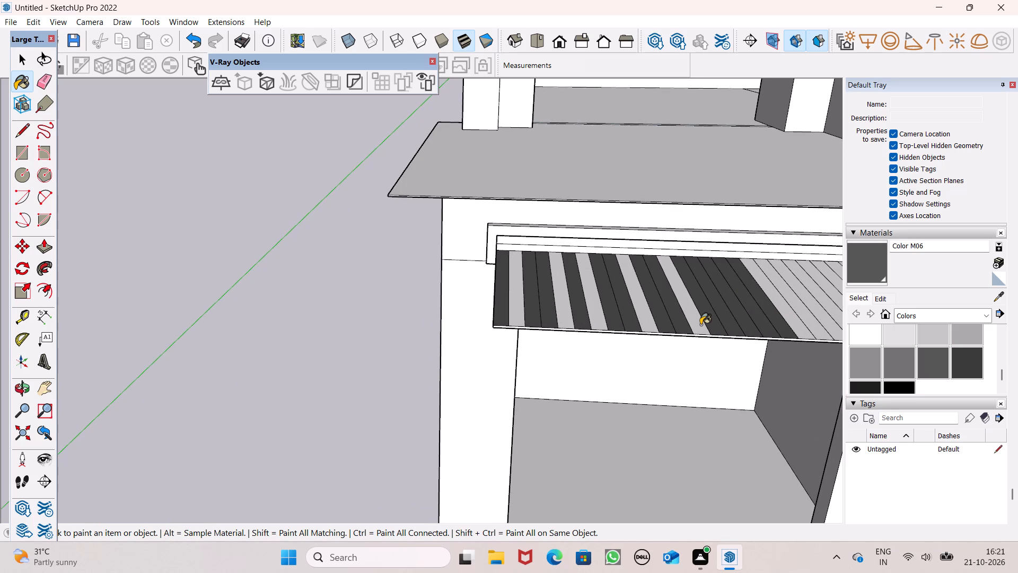
Paint the skipped slats from the left awning's middle back towards its outer end with Color M06.
left_click(675, 325)
left_click_drag(670, 324, 656, 322)
left_click(625, 320)
left_click_drag(619, 320, 632, 320)
left_click(632, 320)
double_click(639, 315)
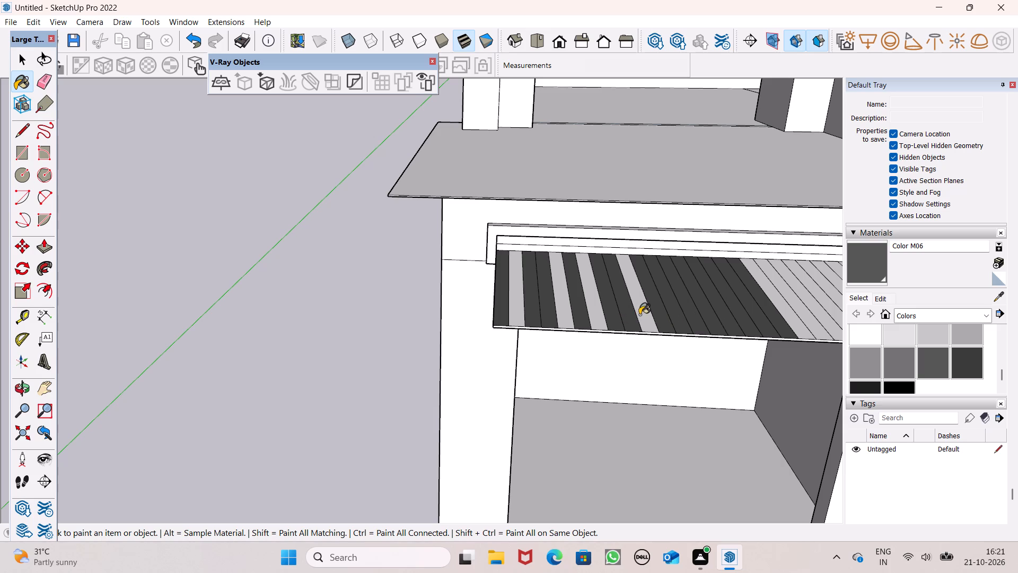
left_click_drag(639, 314, 572, 318)
left_click(593, 309)
left_click_drag(580, 310, 572, 312)
left_click(548, 312)
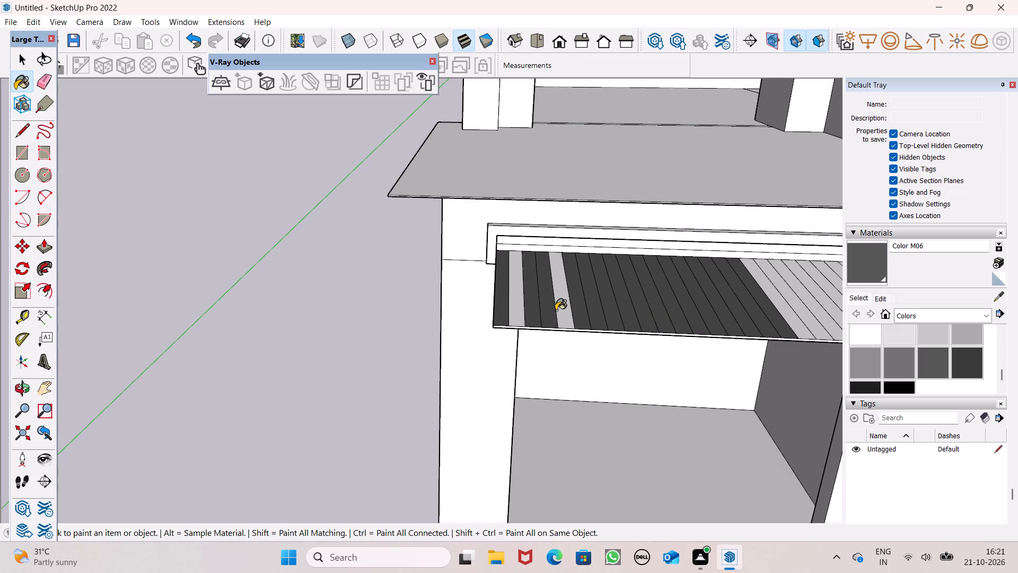
left_click(556, 310)
left_click(568, 306)
left_click_drag(536, 305, 495, 312)
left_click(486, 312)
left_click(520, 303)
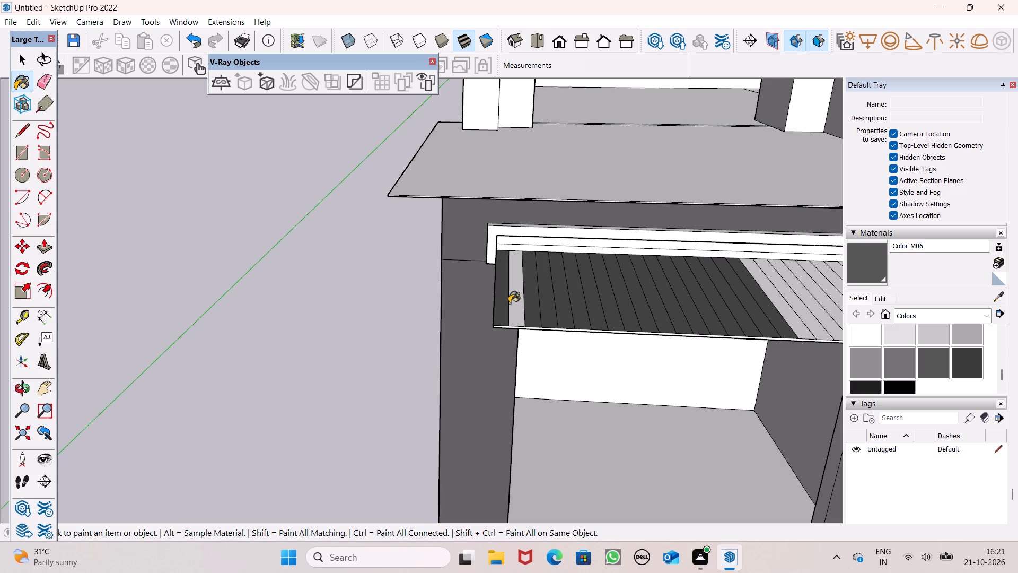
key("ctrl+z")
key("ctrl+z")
Paint the skipped second slat at the left awning's outer end and scattered slats across its bare inner half with Color M06.
left_click(513, 303)
scroll(510, 302, "down", 7)
scroll(642, 311, "up", 8)
scroll(575, 312, "up", 4)
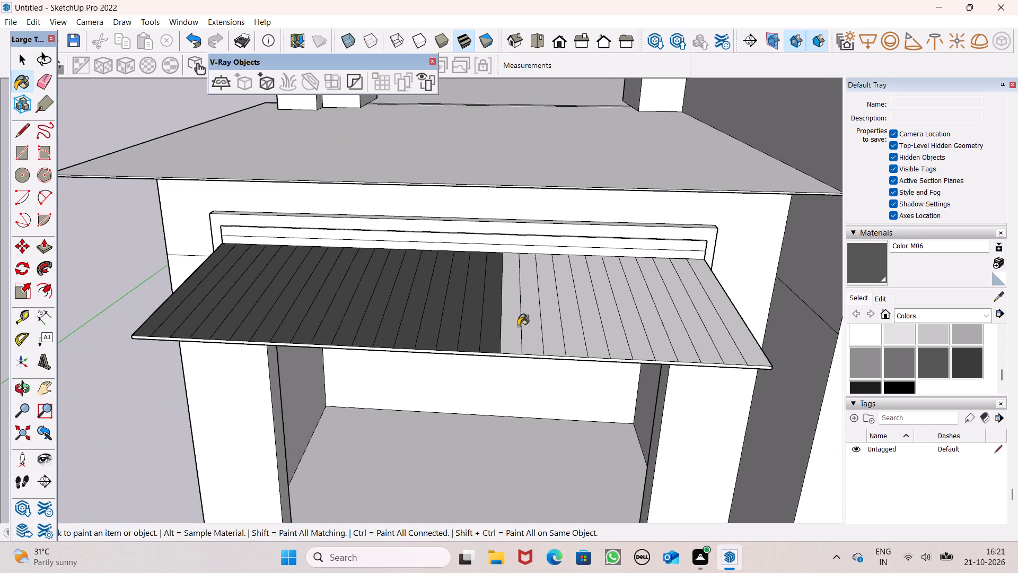
left_click(488, 331)
left_click_drag(523, 328, 530, 330)
left_click_drag(581, 319, 586, 320)
left_click_drag(608, 320, 616, 325)
left_click_drag(650, 322, 694, 323)
left_click(707, 323)
left_click_drag(721, 320, 743, 322)
double_click(750, 319)
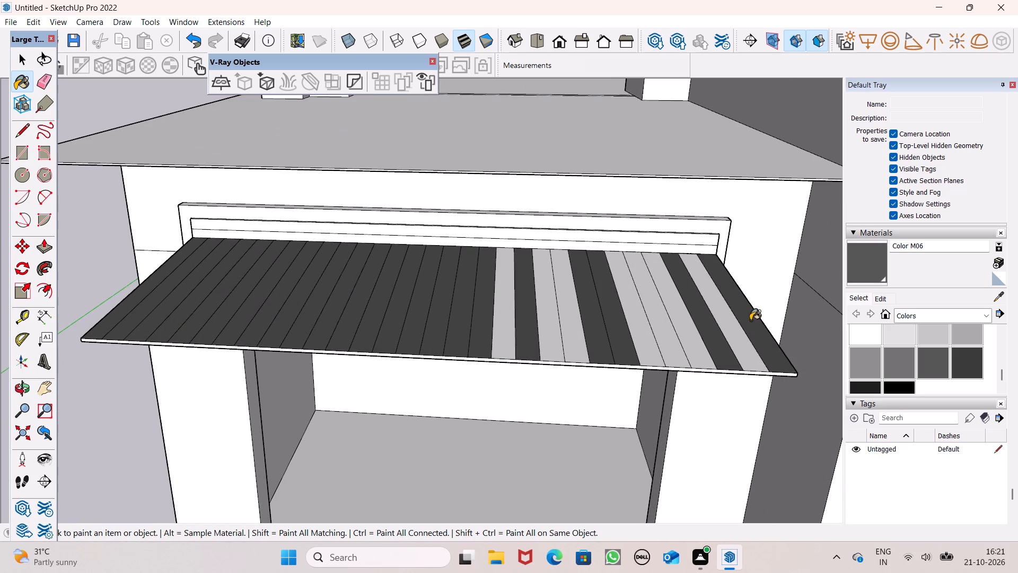
Paint all remaining bare slats across the inner half of the left ground-floor awning with Color M06.
left_click(739, 324)
left_click(738, 328)
left_click_drag(730, 328, 681, 343)
left_click(674, 340)
left_click(666, 338)
left_click_drag(665, 338, 655, 339)
double_click(651, 338)
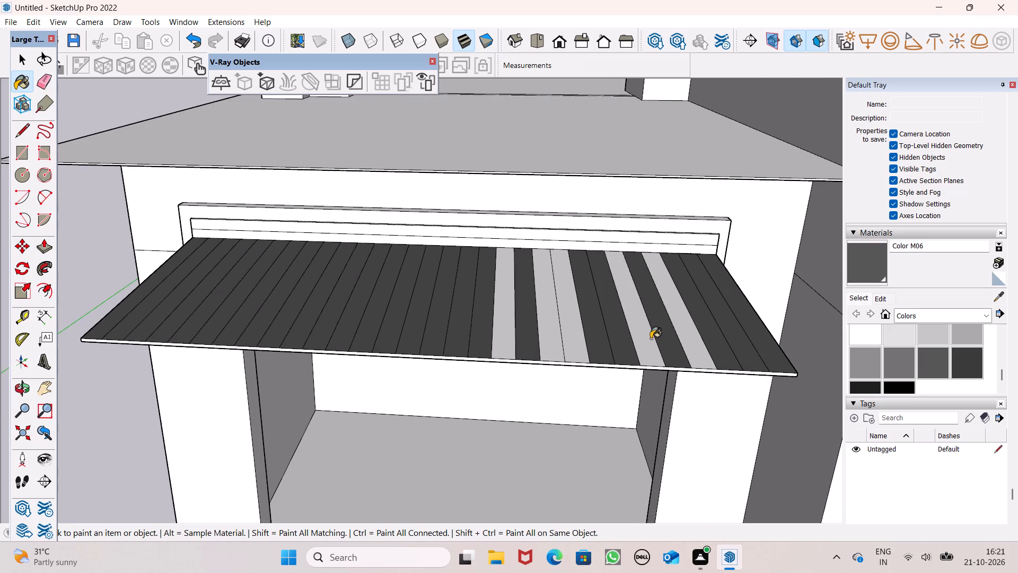
left_click(671, 333)
left_click_drag(683, 332, 677, 333)
left_click_drag(615, 338, 556, 348)
left_click(525, 341)
left_click(522, 338)
left_click_drag(500, 341, 492, 344)
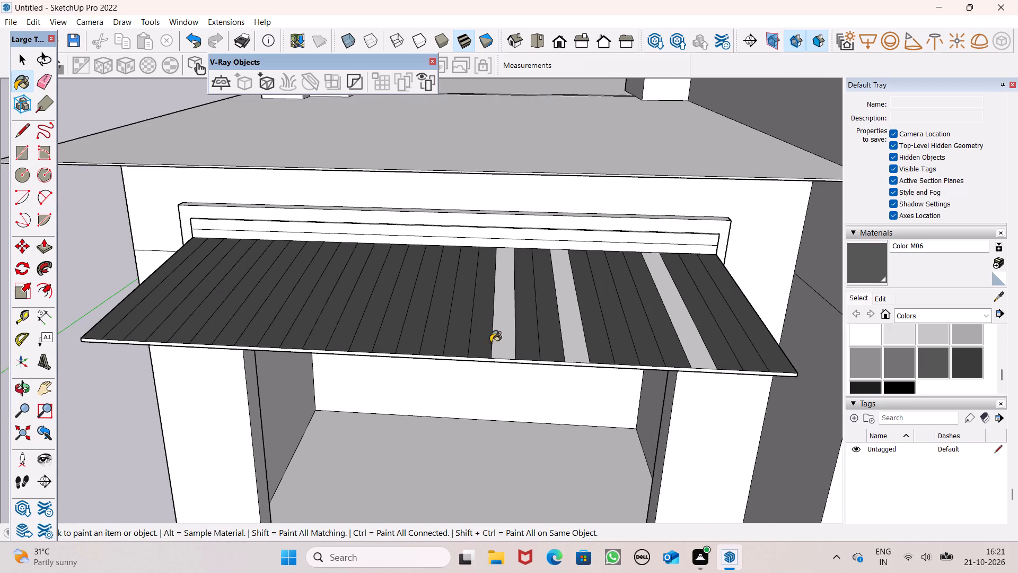
left_click(501, 336)
left_click_drag(550, 333, 574, 334)
left_click_drag(574, 334, 578, 340)
left_click(689, 331)
Paint the underside and both end faces of the left ground-floor awning with Color M06.
scroll(692, 325, "down", 2)
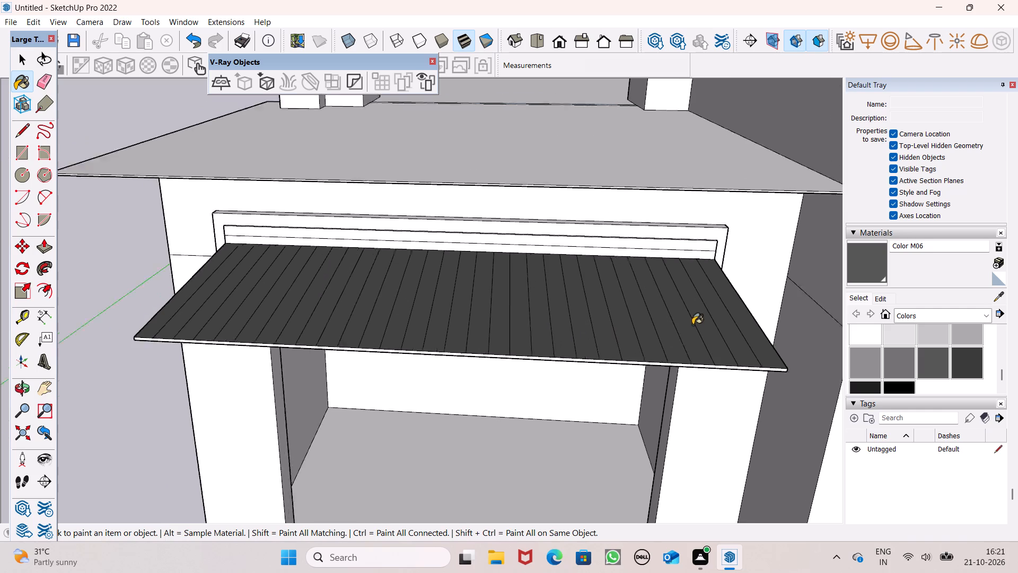
scroll(692, 325, "down", 4)
middle_click_drag(577, 363, 581, 167)
left_click(582, 189)
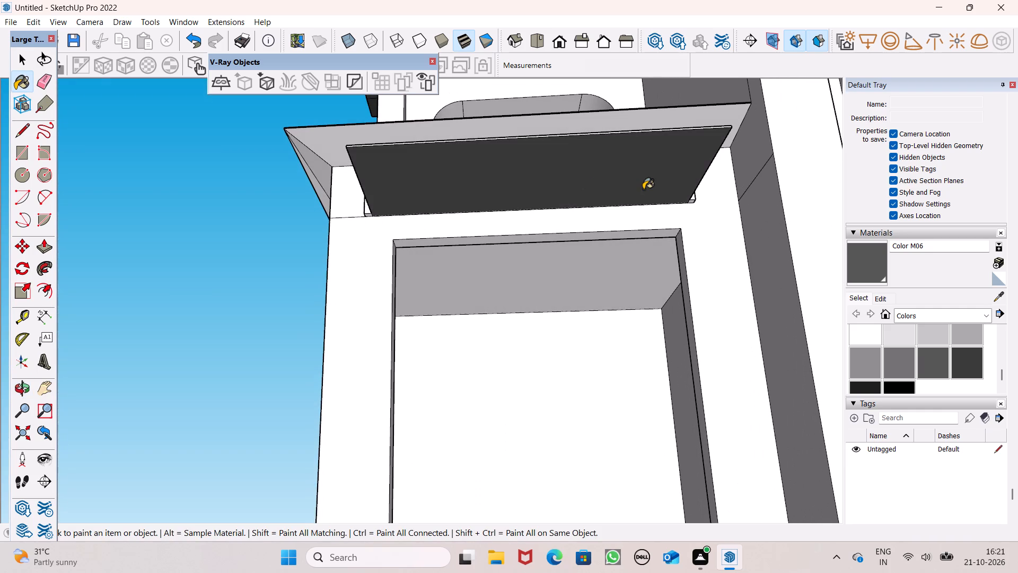
scroll(643, 189, "down", 2)
scroll(666, 189, "up", 1)
middle_click_drag(666, 189, 977, 267)
scroll(589, 255, "up", 6)
left_click(546, 248)
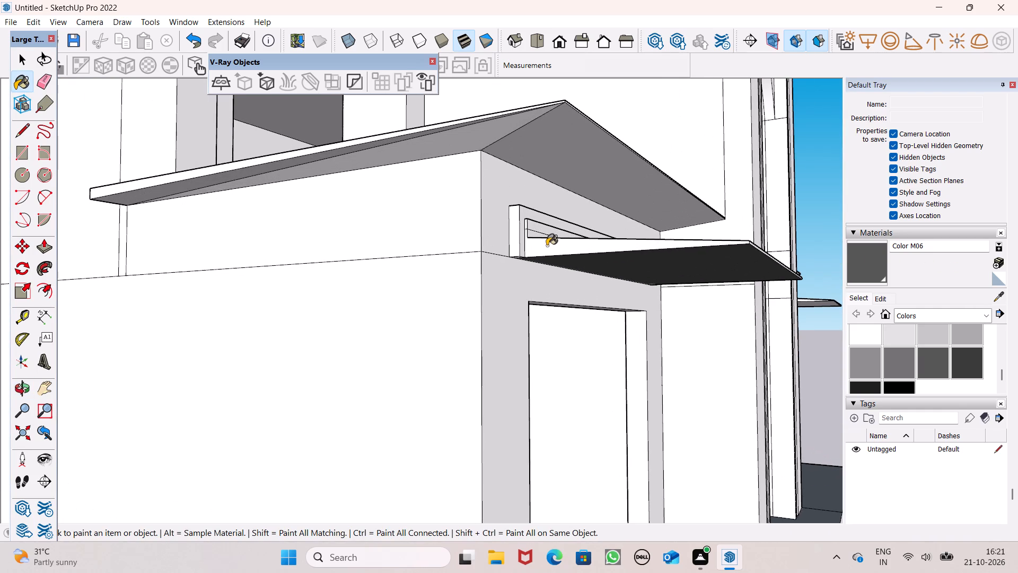
middle_click_drag(644, 260, 468, 321)
scroll(521, 348, "up", 4)
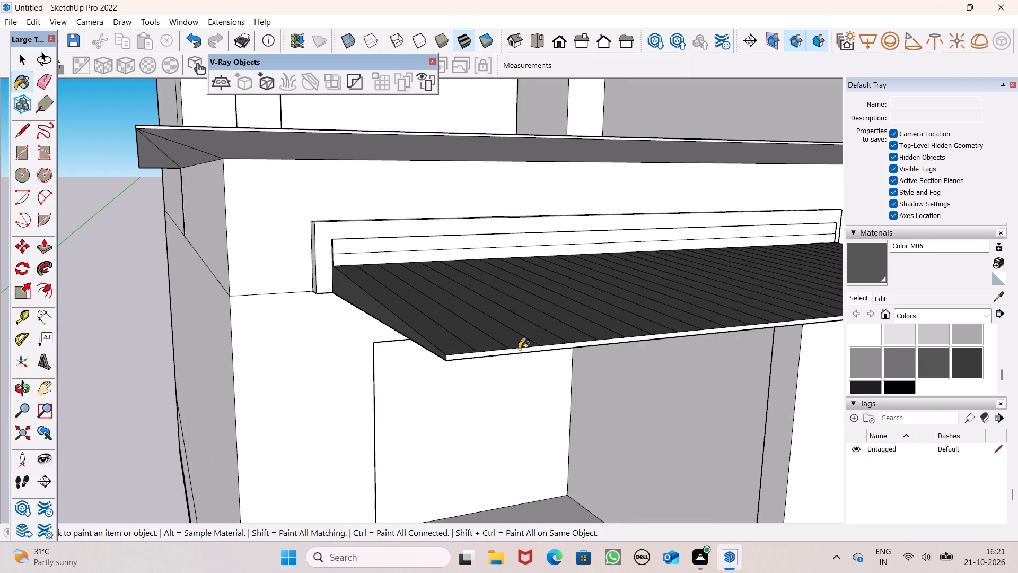
scroll(514, 279, "down", 6)
middle_click_drag(666, 301, 289, 277)
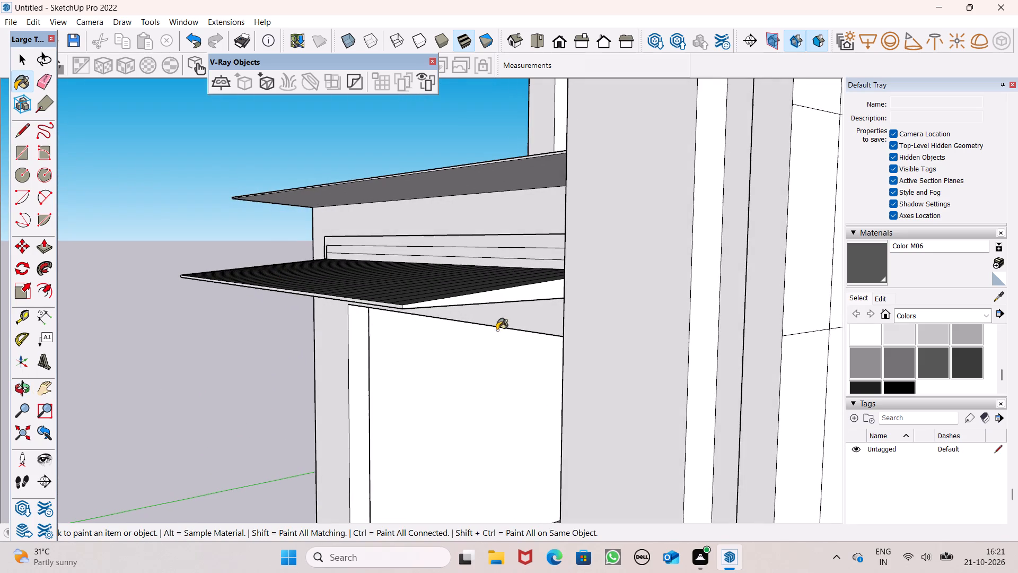
left_click(517, 296)
Paint a first run of slats from the inner end of the right ground-floor awning with Color M06, leaving gaps.
scroll(607, 230, "down", 12)
middle_click_drag(494, 284, 578, 155)
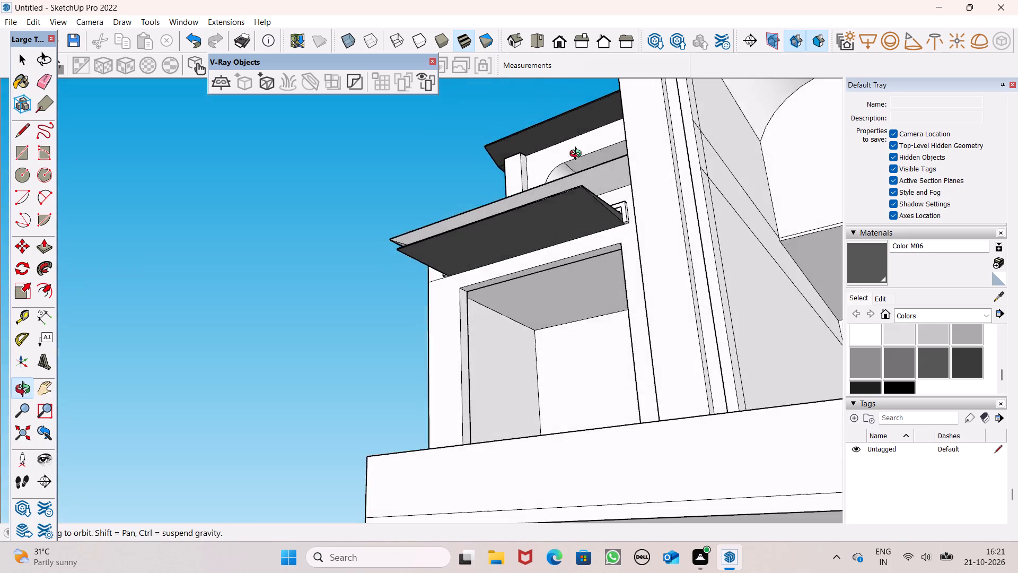
middle_click_drag(578, 155, 558, 394)
scroll(591, 270, "down", 7)
scroll(554, 294, "down", 7)
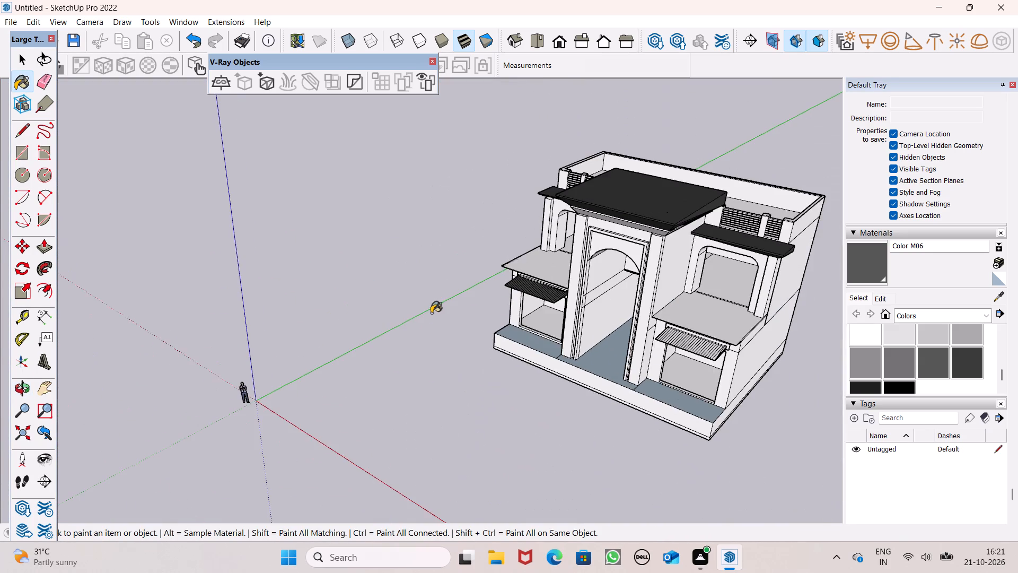
scroll(431, 314, "down", 3)
scroll(634, 368, "up", 5)
scroll(661, 325, "up", 9)
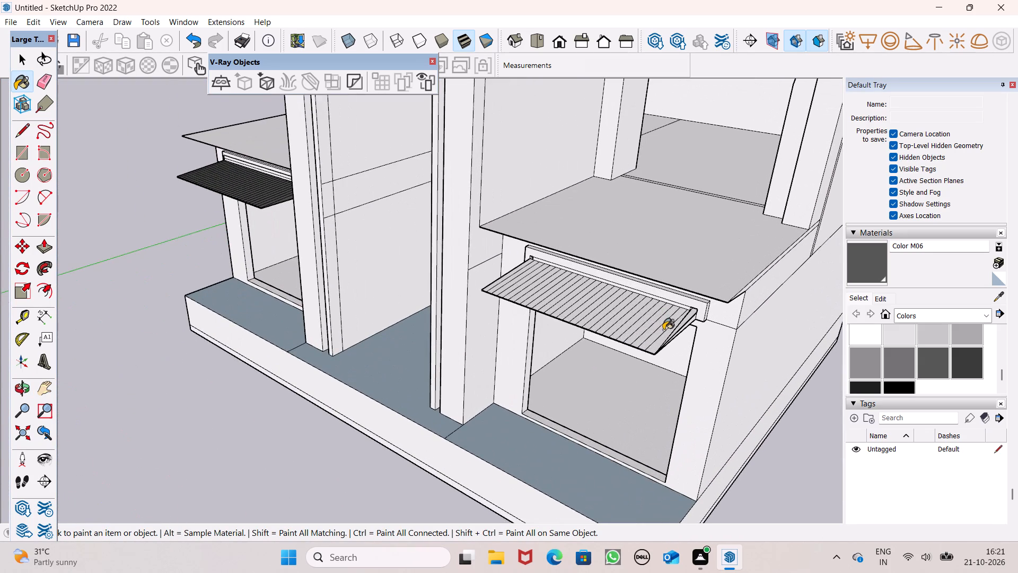
middle_click_drag(555, 331, 662, 362)
scroll(607, 309, "up", 6)
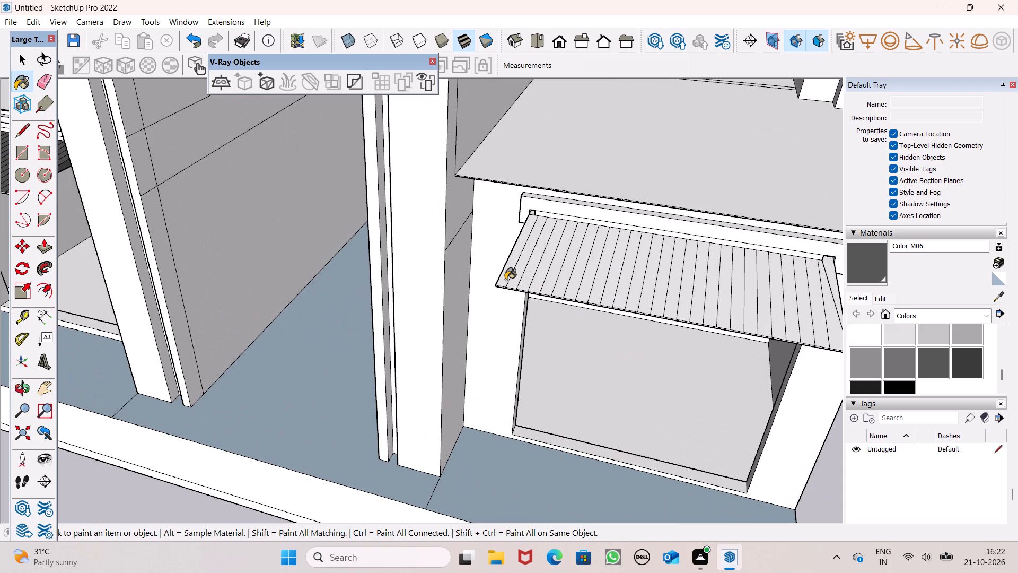
left_click(505, 280)
left_click(515, 280)
left_click_drag(516, 280, 523, 281)
left_click(532, 281)
left_click_drag(534, 282, 553, 288)
left_click(554, 288)
left_click_drag(557, 286, 573, 286)
left_click(600, 283)
left_click_drag(600, 283, 602, 286)
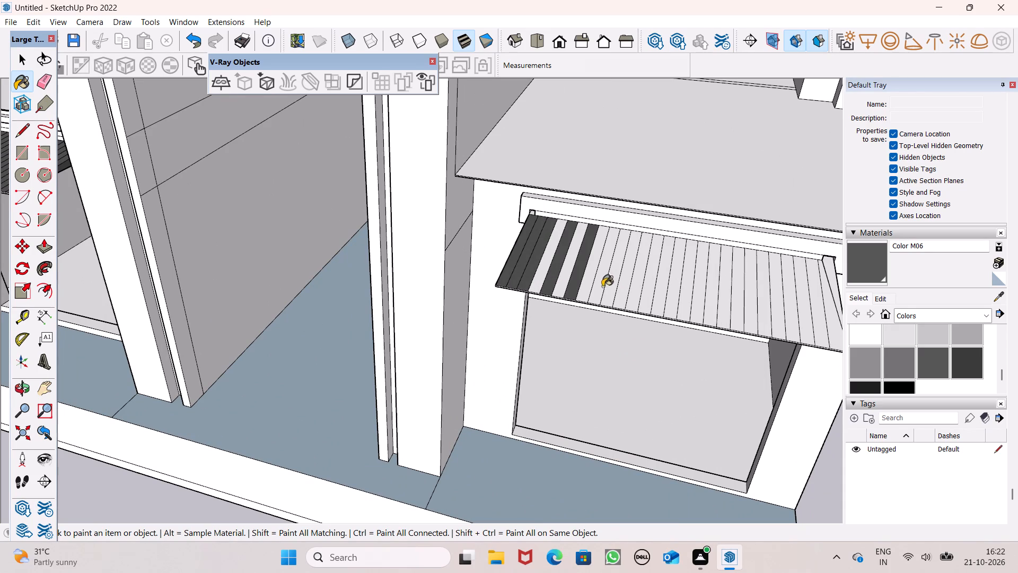
Paint slats across the middle and outer end of the right ground-floor awning with Color M06, leaving gaps.
left_click_drag(602, 286, 619, 289)
left_click_drag(631, 289, 637, 290)
left_click_drag(646, 289, 656, 293)
left_click_drag(670, 291, 675, 292)
left_click(681, 291)
left_click_drag(689, 292, 697, 293)
left_click(697, 293)
left_click(707, 292)
left_click_drag(712, 293, 719, 294)
left_click_drag(721, 294, 741, 294)
left_click(745, 294)
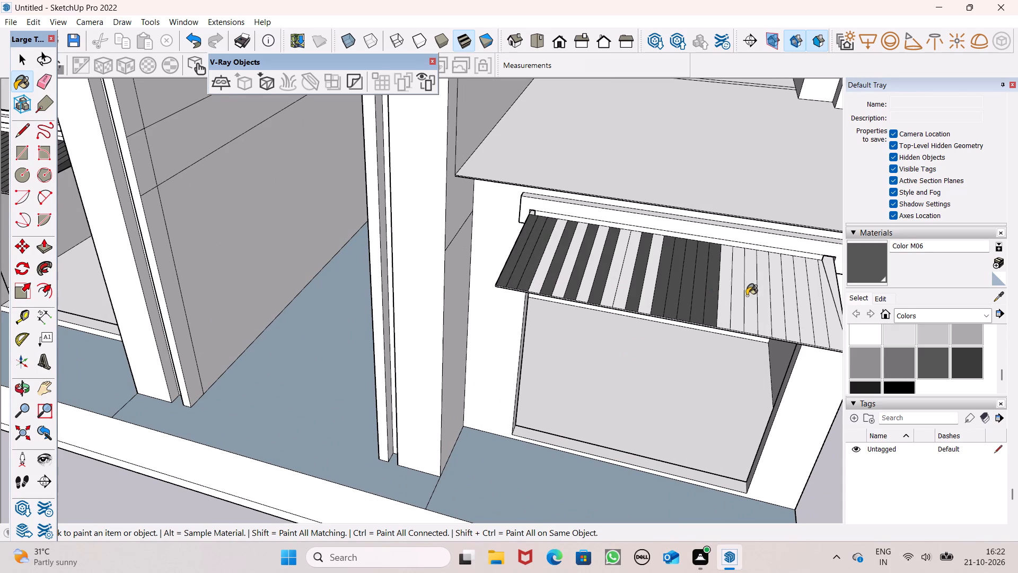
left_click_drag(747, 296, 774, 301)
left_click(775, 298)
left_click_drag(782, 299, 802, 306)
left_click_drag(806, 302, 817, 308)
left_click(830, 306)
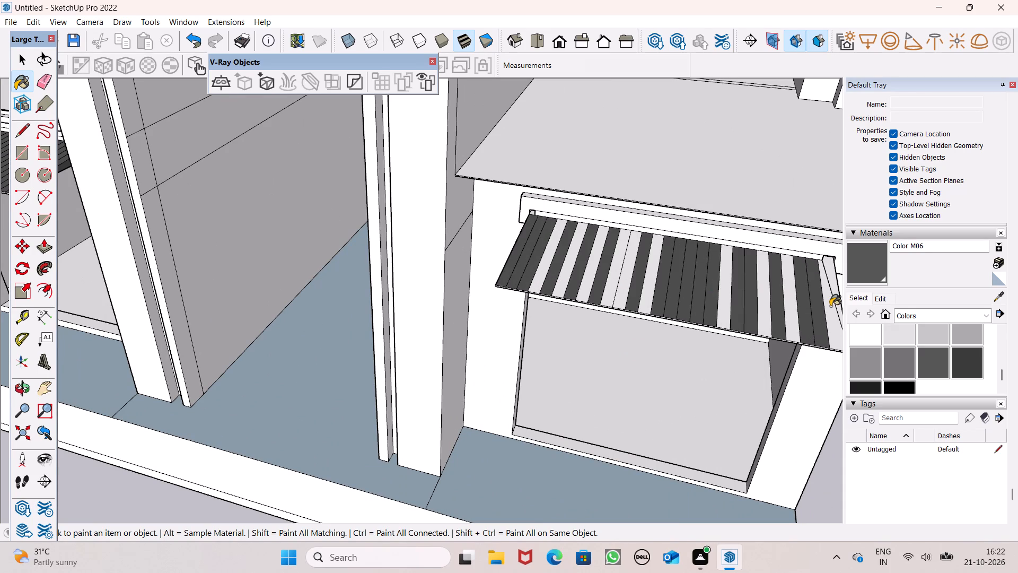
Paint the skipped slats of the right ground-floor awning with Color M06, working from the outer end back inward.
left_click(801, 299)
left_click(794, 300)
left_click(763, 299)
left_click(728, 296)
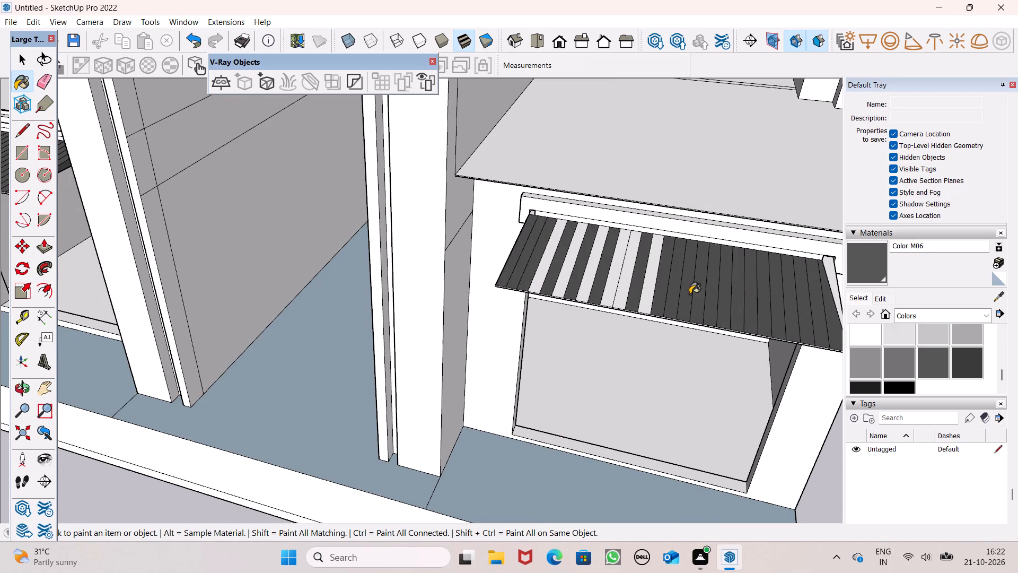
left_click(647, 287)
left_click(621, 283)
left_click_drag(619, 283, 612, 283)
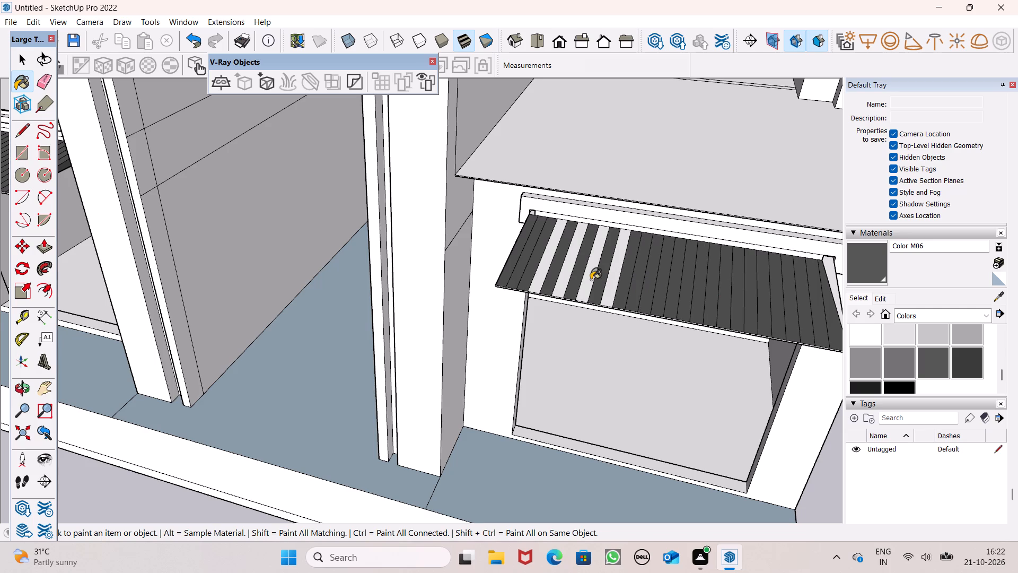
scroll(514, 275, "up", 1)
left_click_drag(542, 271, 547, 272)
left_click(568, 273)
left_click(591, 275)
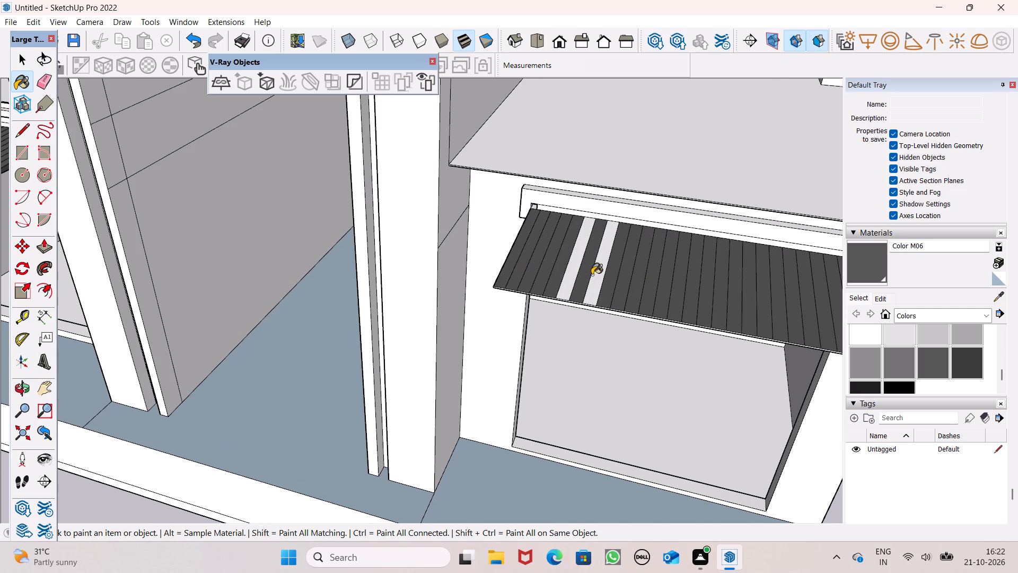
Paint the underside and both end faces of the right ground-floor awning with Color M06.
scroll(593, 276, "down", 7)
middle_click_drag(633, 291, 663, 134)
scroll(692, 190, "up", 7)
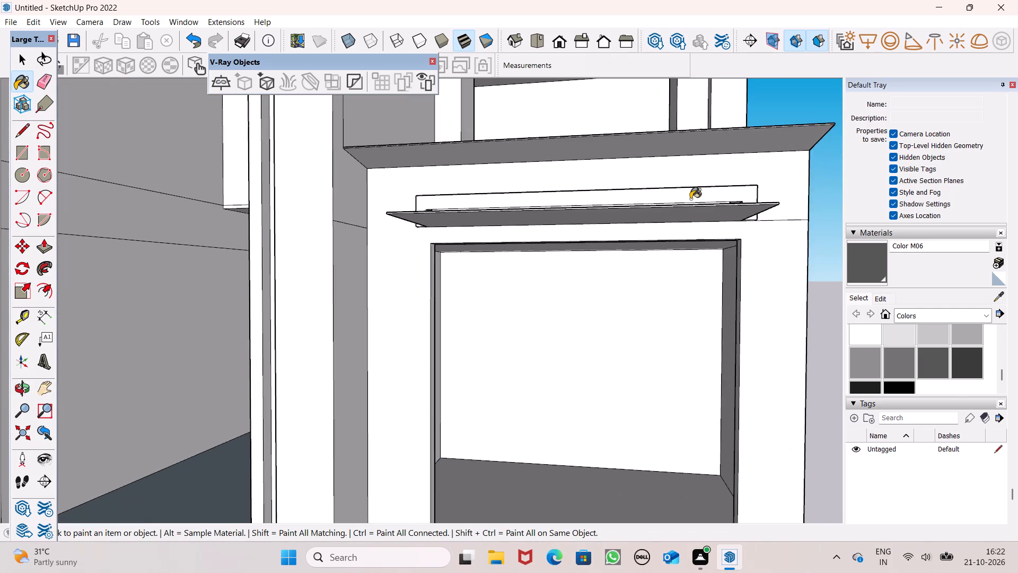
middle_click_drag(665, 227, 879, 237)
scroll(625, 232, "up", 7)
left_click(463, 216)
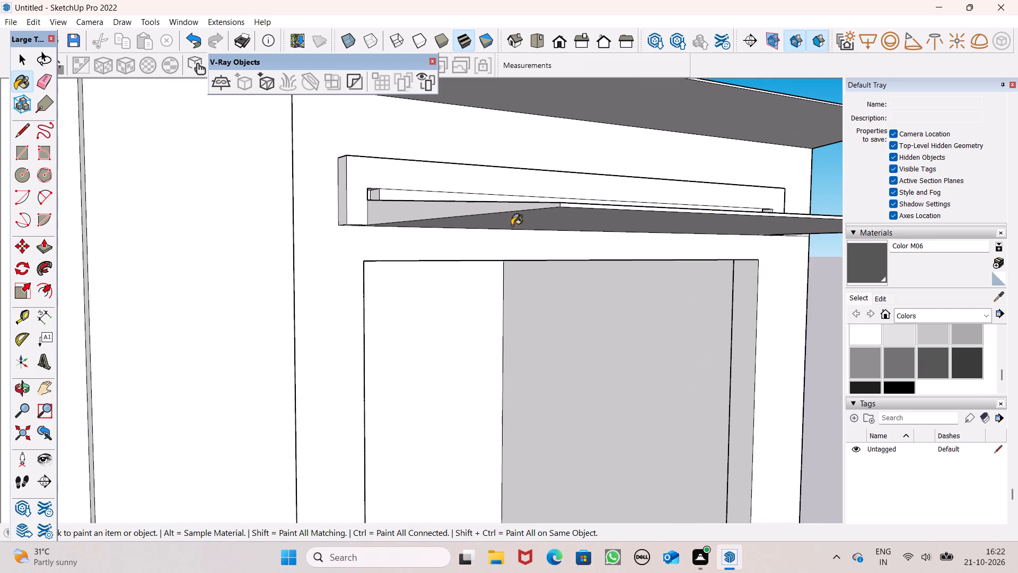
left_click(520, 227)
left_click(472, 211)
scroll(439, 202, "down", 5)
scroll(499, 204, "down", 4)
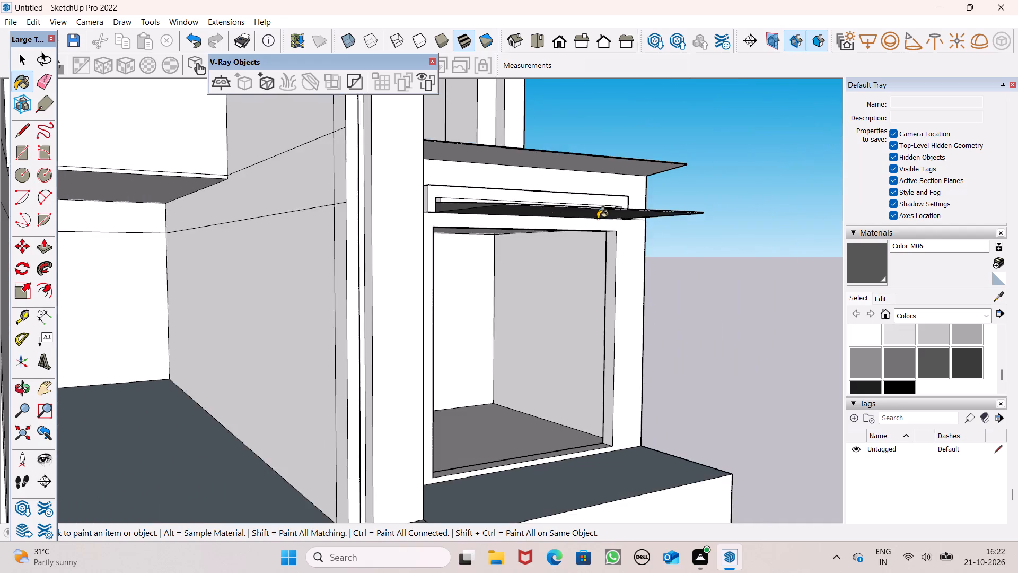
middle_click_drag(598, 219, 184, 213)
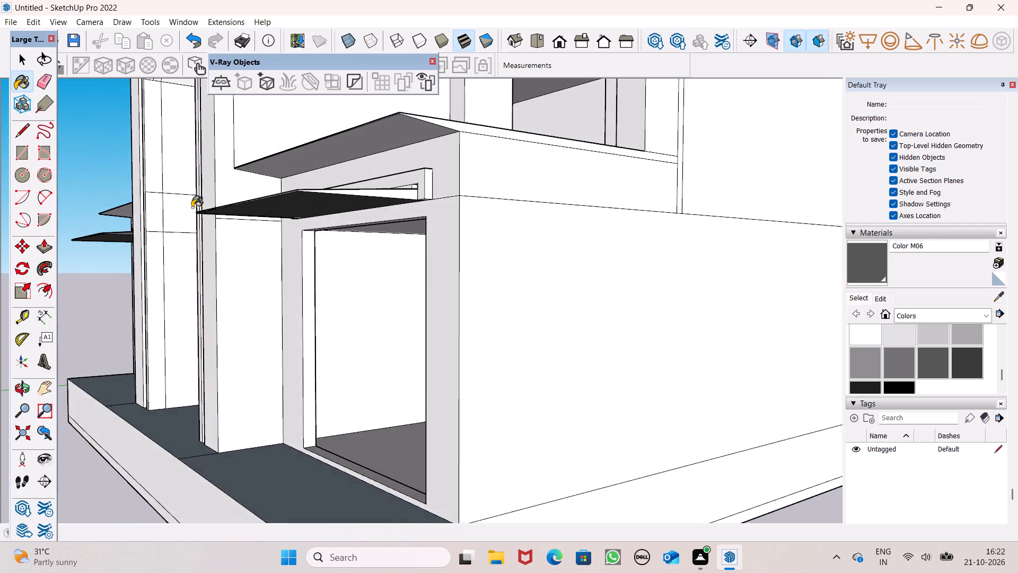
scroll(379, 175, "up", 5)
left_click(424, 202)
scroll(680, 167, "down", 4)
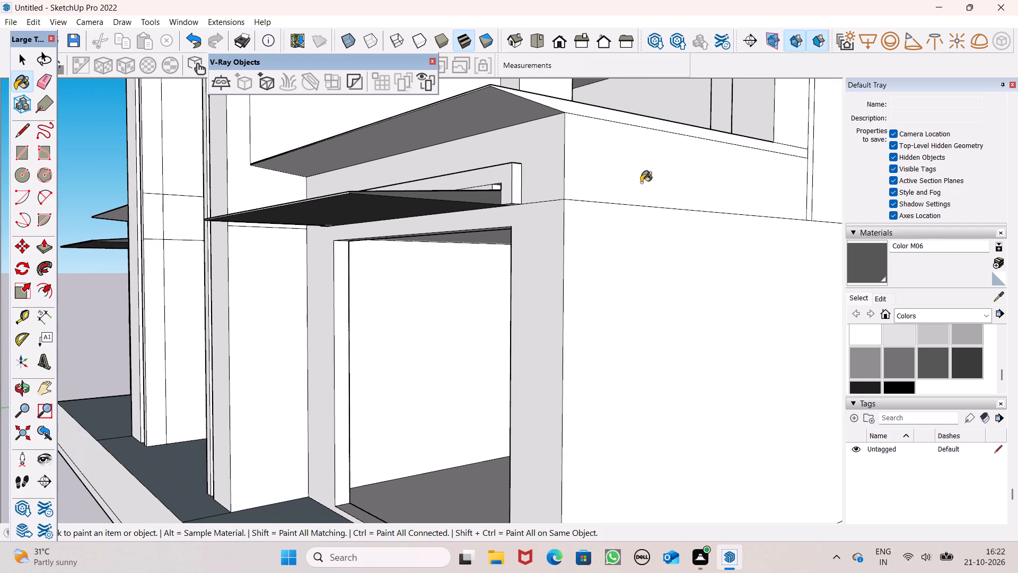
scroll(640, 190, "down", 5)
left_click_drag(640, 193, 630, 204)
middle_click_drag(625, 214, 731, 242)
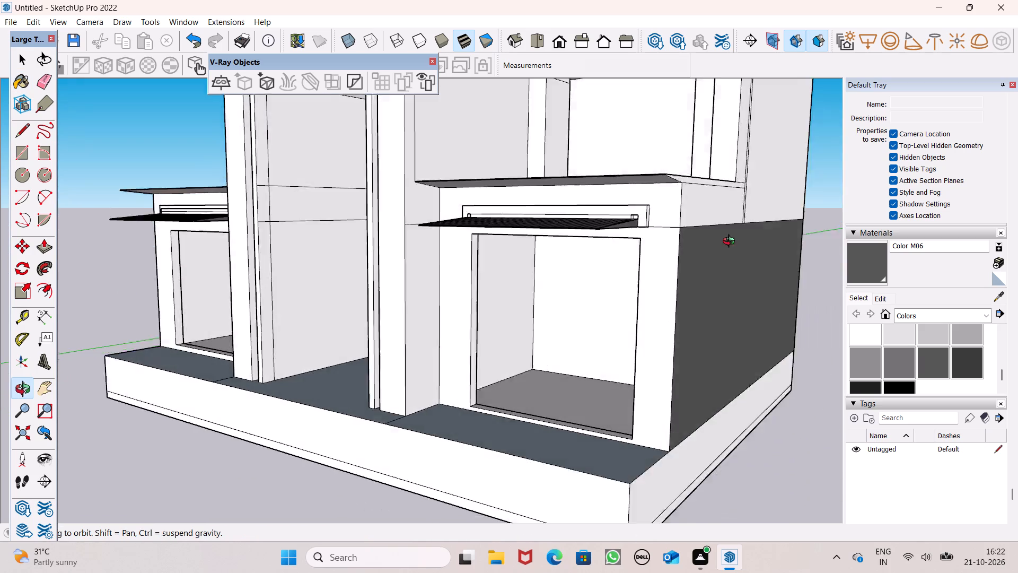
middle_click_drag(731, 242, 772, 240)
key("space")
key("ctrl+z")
Examine the whole building with its painted awnings and cornices from the front and from an angle.
scroll(682, 219, "down", 4)
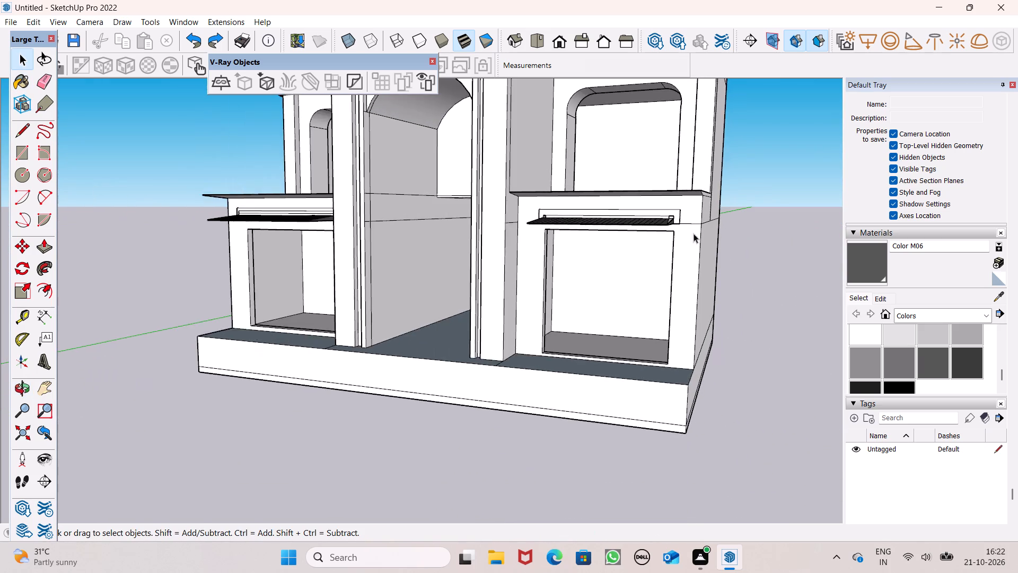
middle_click_drag(693, 234, 580, 241)
key("space")
scroll(650, 208, "down", 3)
middle_click_drag(650, 206, 686, 219)
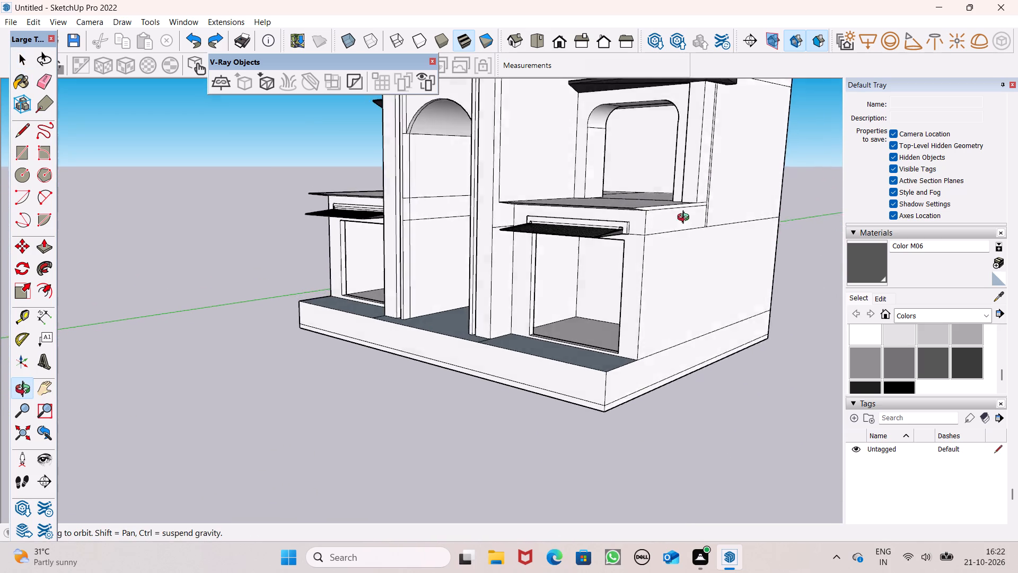
middle_click_drag(686, 219, 710, 221)
scroll(739, 203, "down", 9)
middle_click_drag(717, 206, 756, 214)
scroll(558, 136, "down", 3)
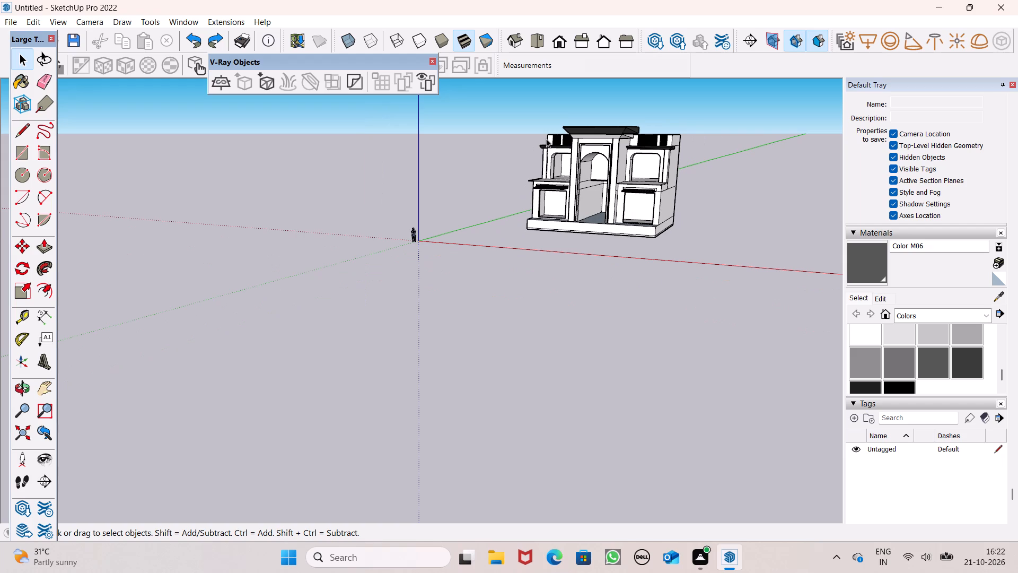
middle_click_drag(631, 192, 766, 189)
scroll(383, 188, "up", 2)
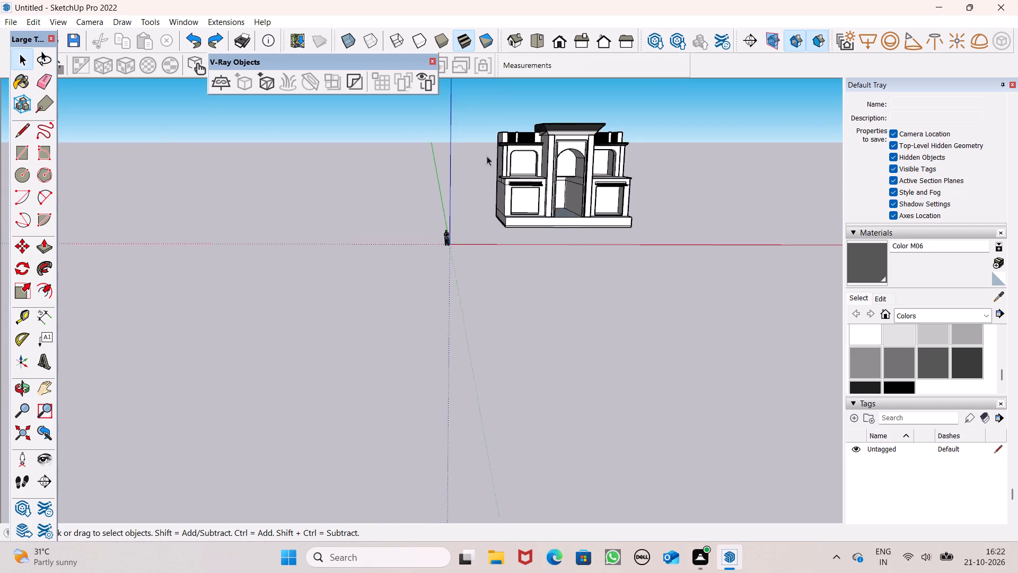
scroll(487, 156, "up", 6)
scroll(611, 194, "up", 7)
scroll(476, 183, "down", 5)
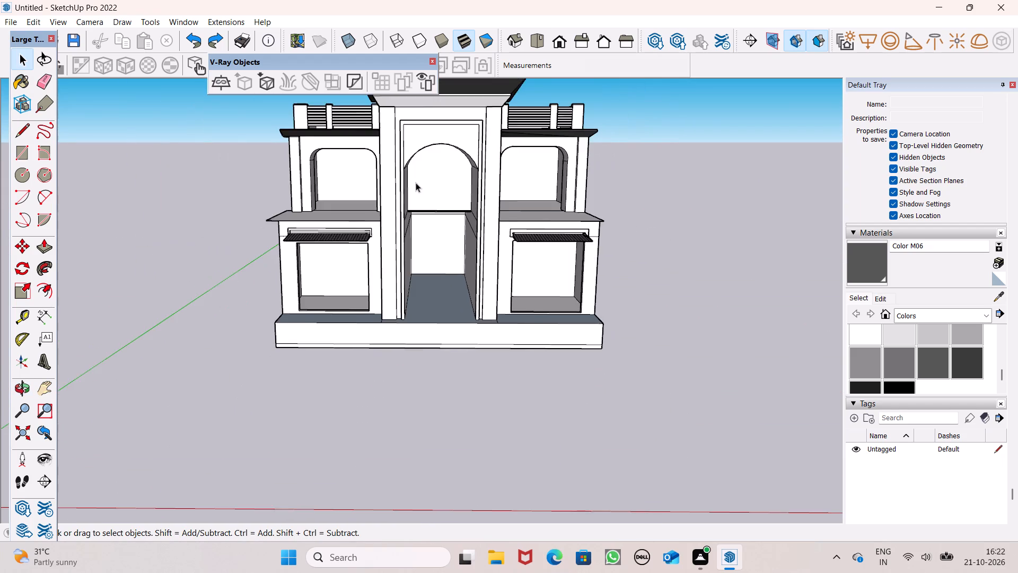
scroll(414, 184, "down", 4)
middle_click_drag(595, 232, 532, 220)
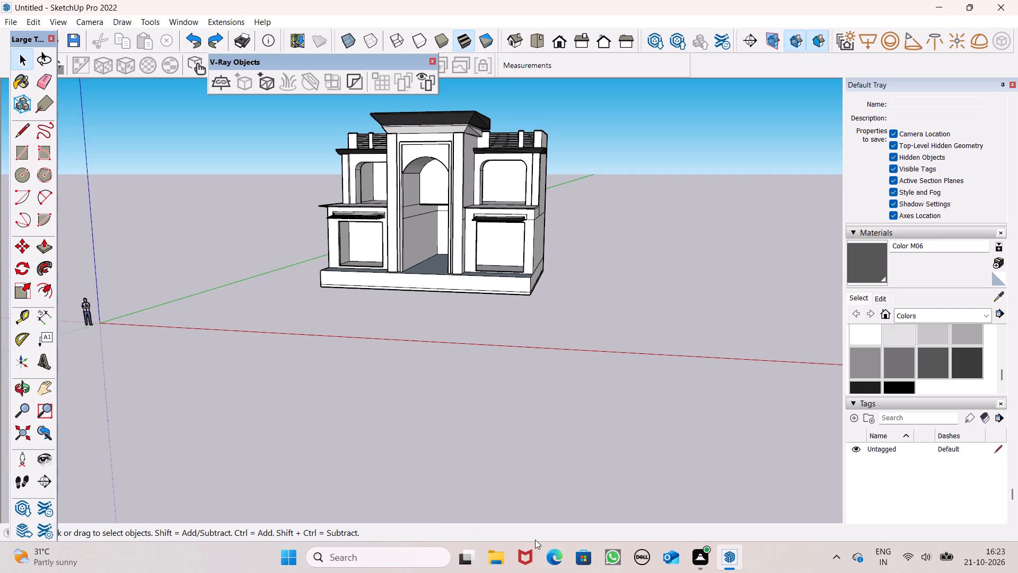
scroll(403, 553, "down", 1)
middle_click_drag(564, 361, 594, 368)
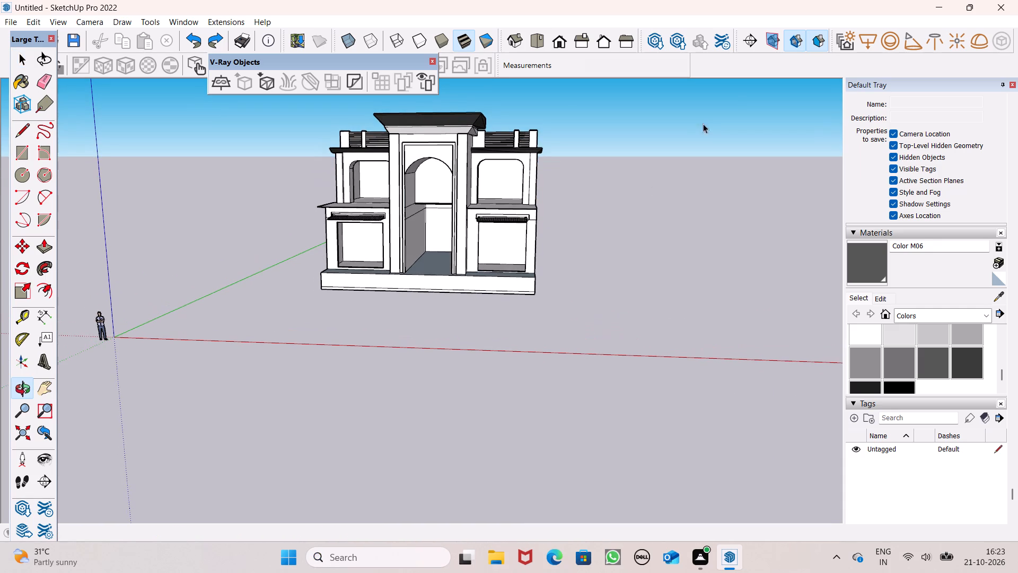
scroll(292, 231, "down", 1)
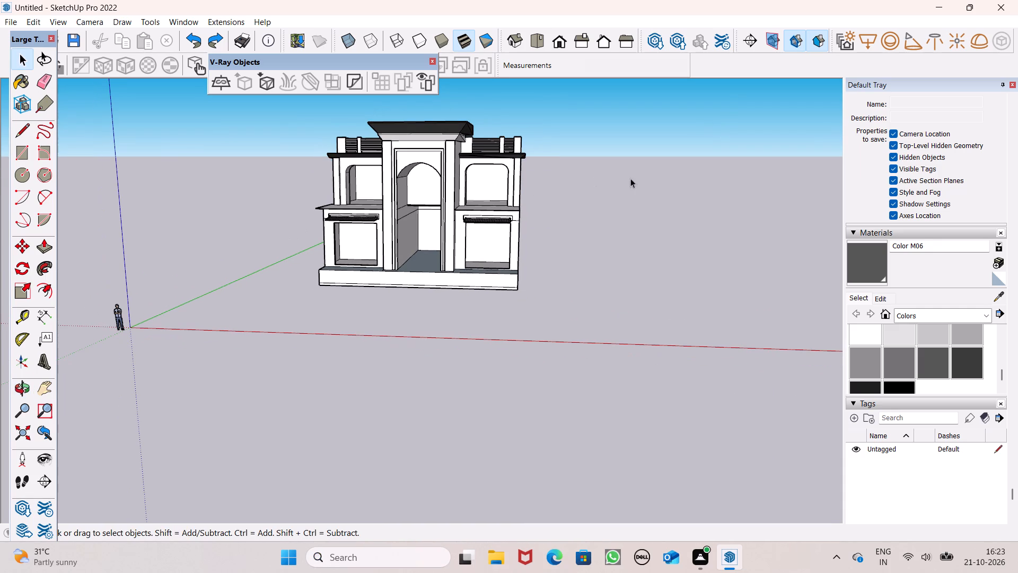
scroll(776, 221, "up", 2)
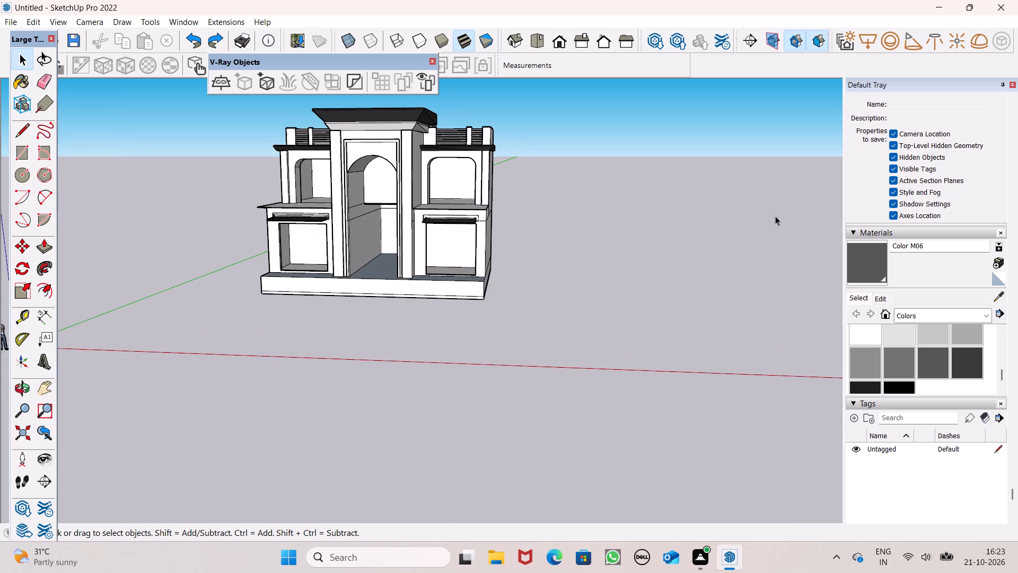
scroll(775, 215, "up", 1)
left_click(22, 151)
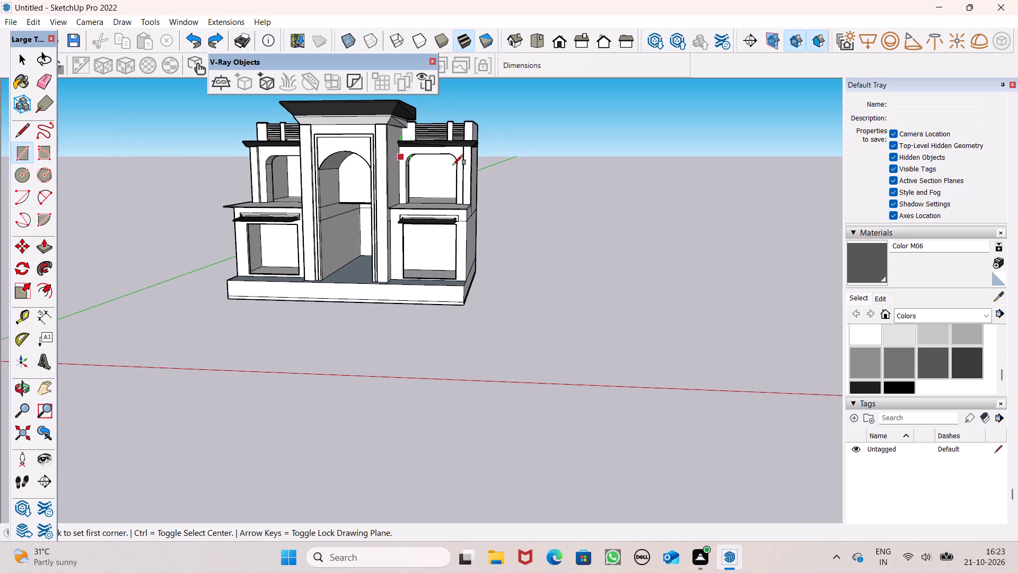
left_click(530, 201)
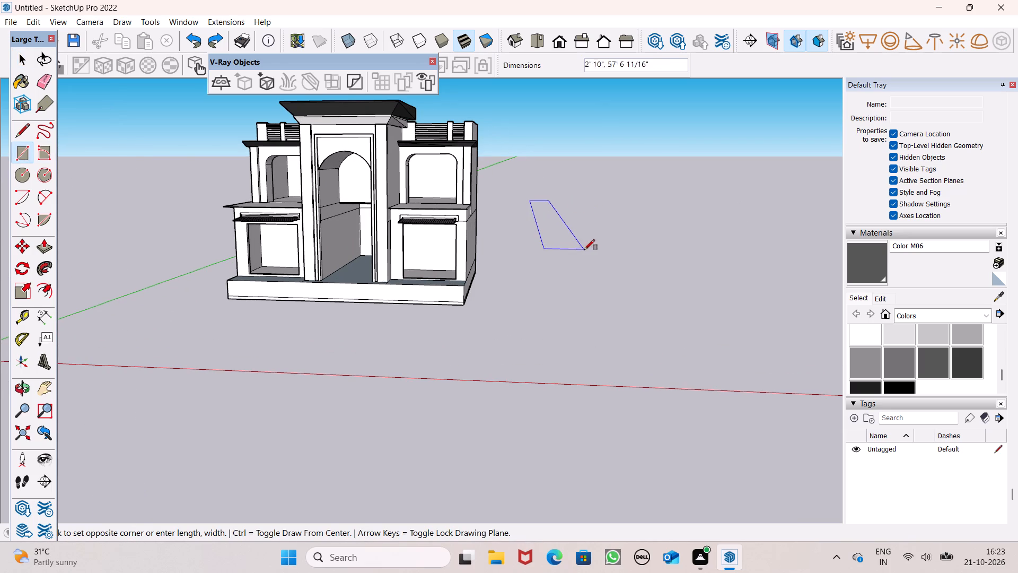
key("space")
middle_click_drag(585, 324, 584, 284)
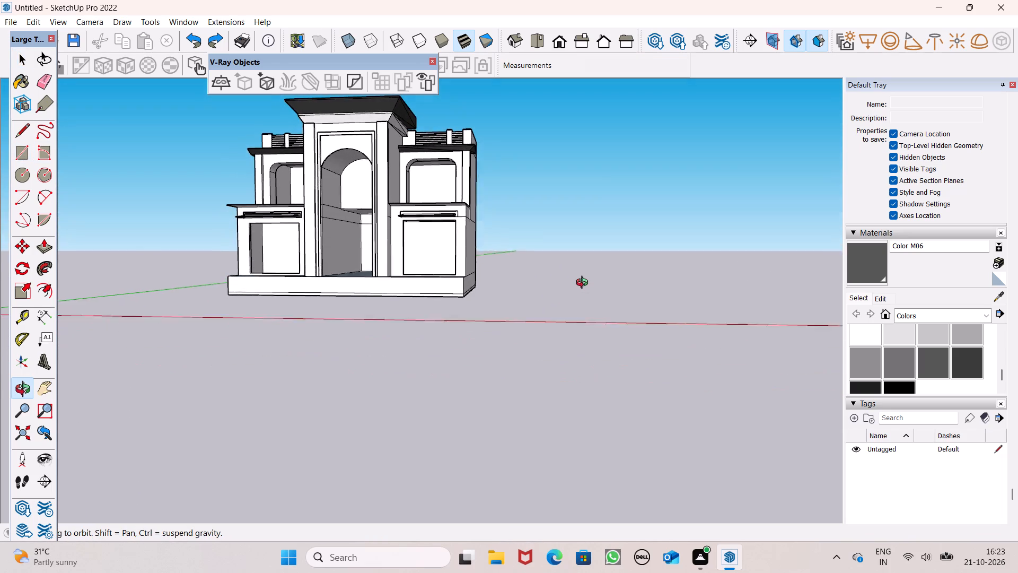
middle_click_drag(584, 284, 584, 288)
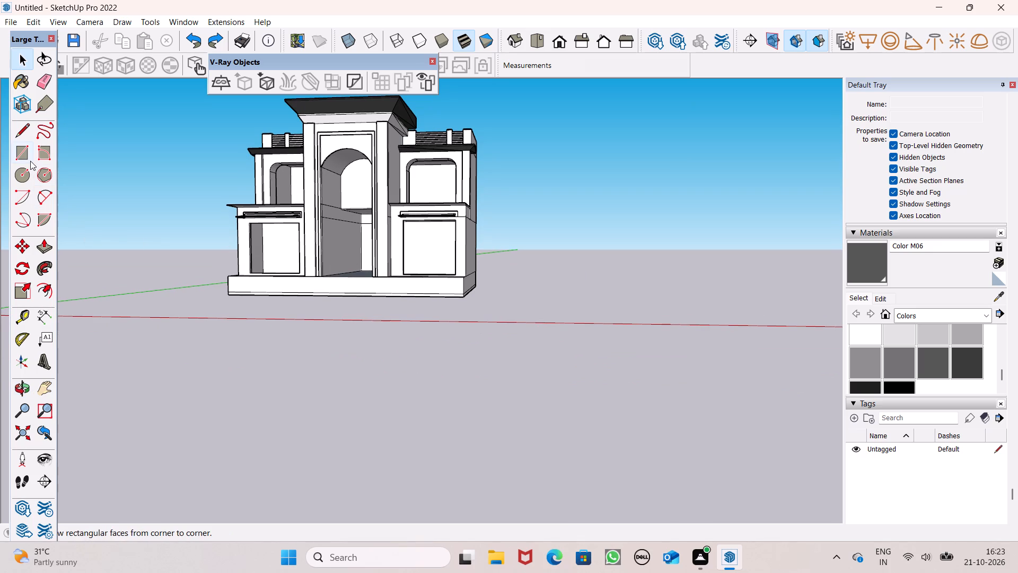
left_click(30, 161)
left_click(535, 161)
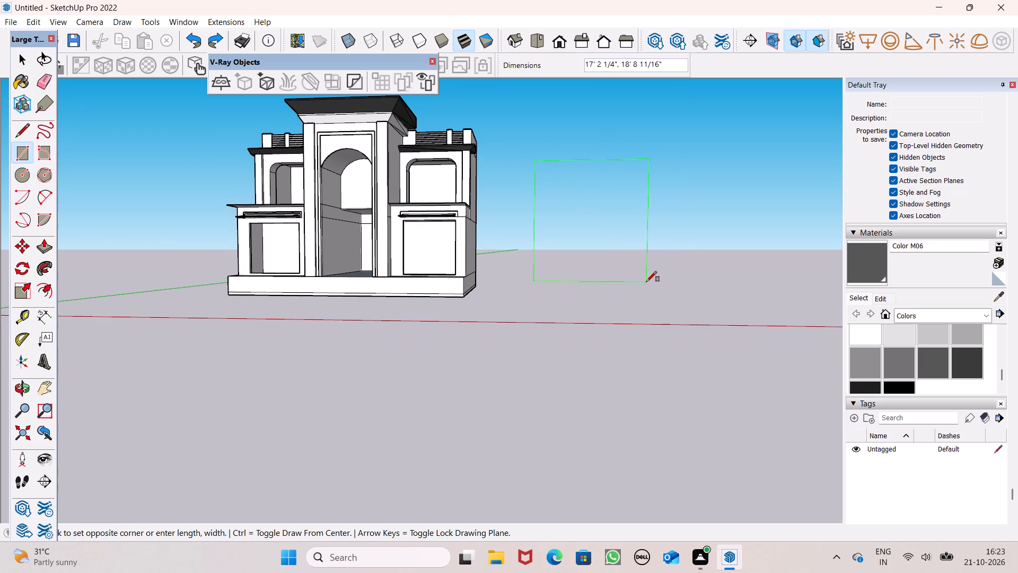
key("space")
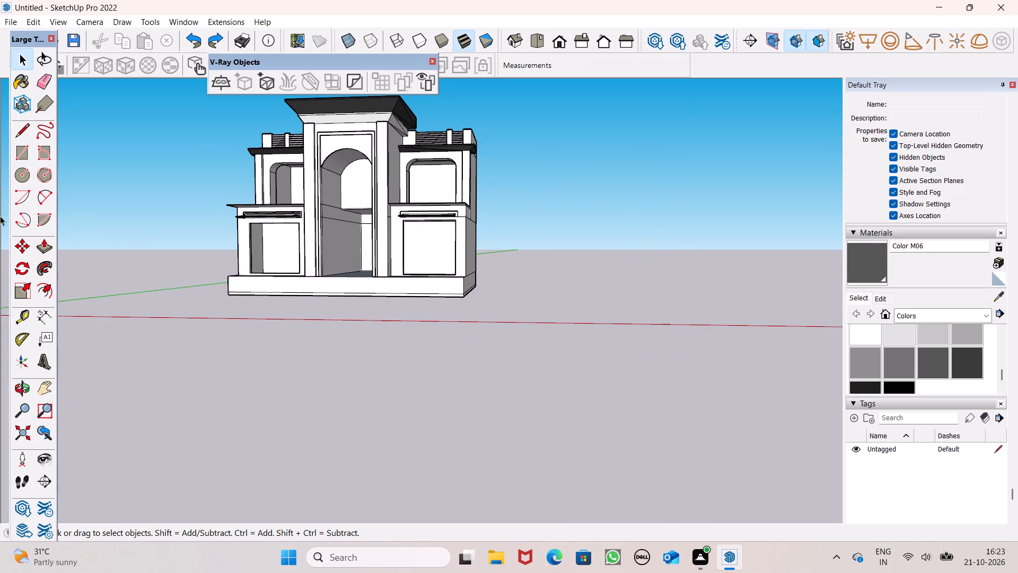
Draw an upright rectangle about 10' 8" by 12' 3" standing free beside the building's right side.
left_click(30, 155)
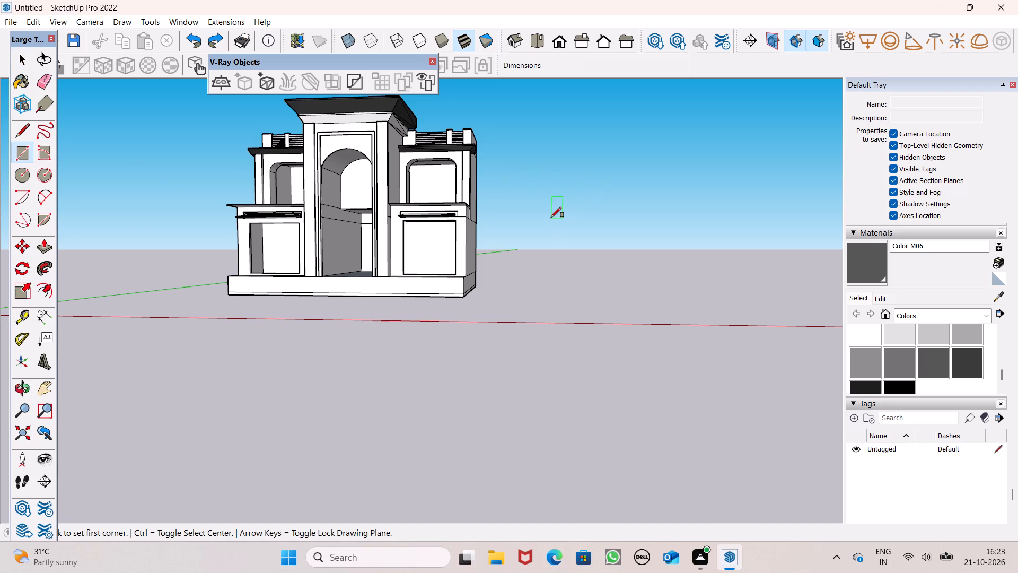
left_click(551, 218)
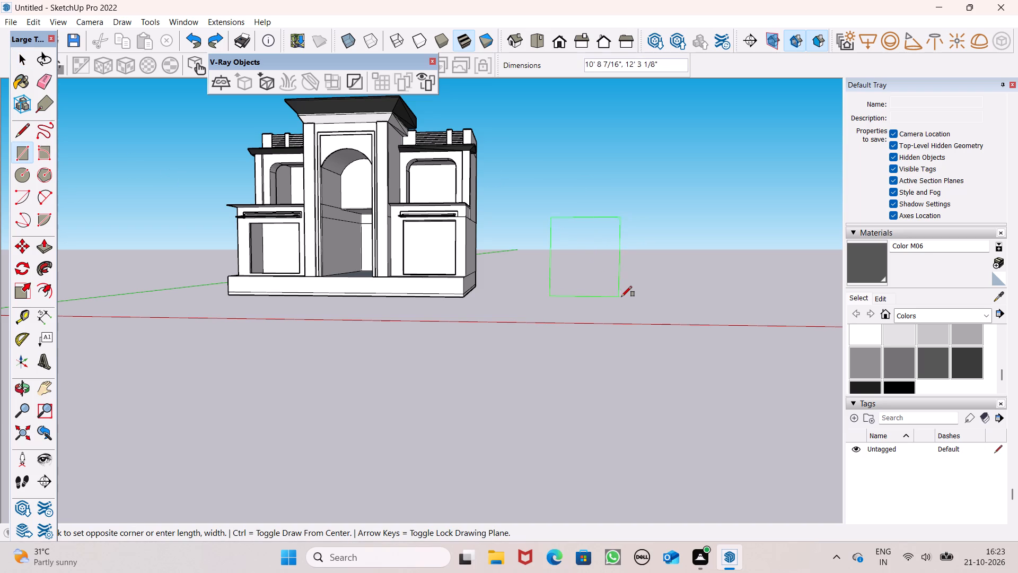
left_click(622, 297)
scroll(631, 279, "up", 5)
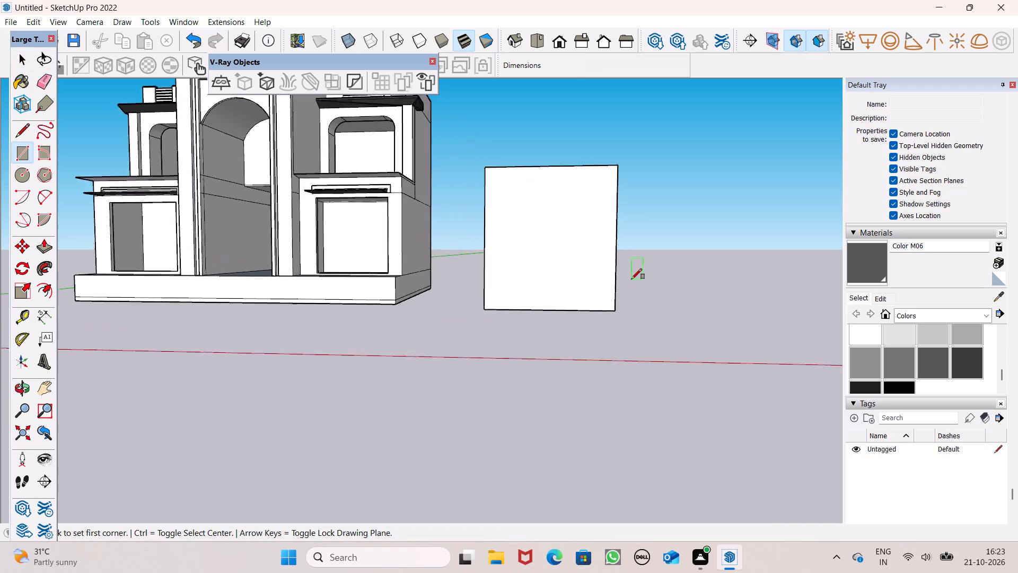
scroll(631, 279, "up", 2)
scroll(579, 265, "down", 6)
key("space")
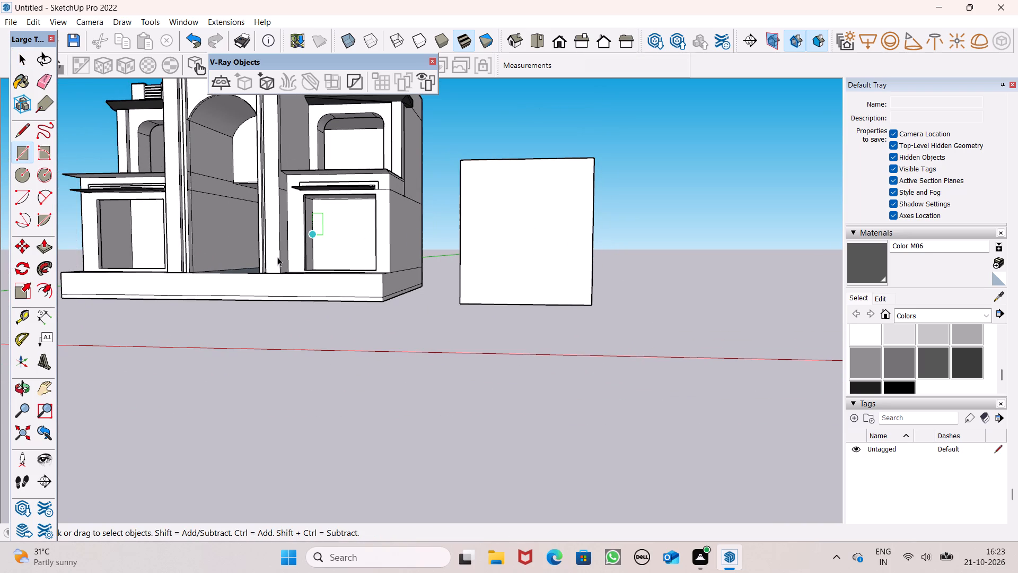
Offset the free-standing rectangle's outline inward by about 6 7/16" to form a border frame.
left_click(40, 290)
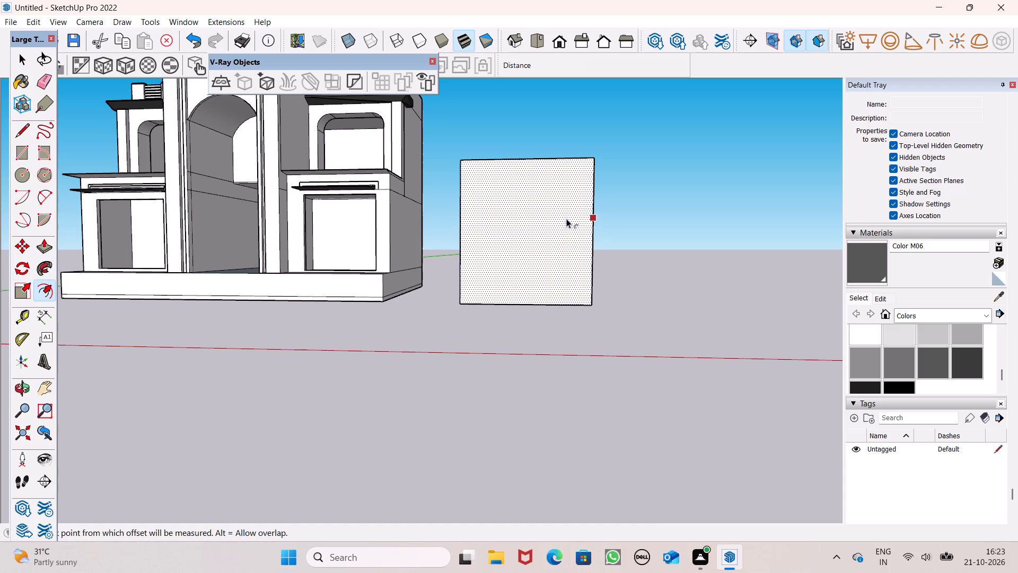
left_click_drag(486, 172, 486, 167)
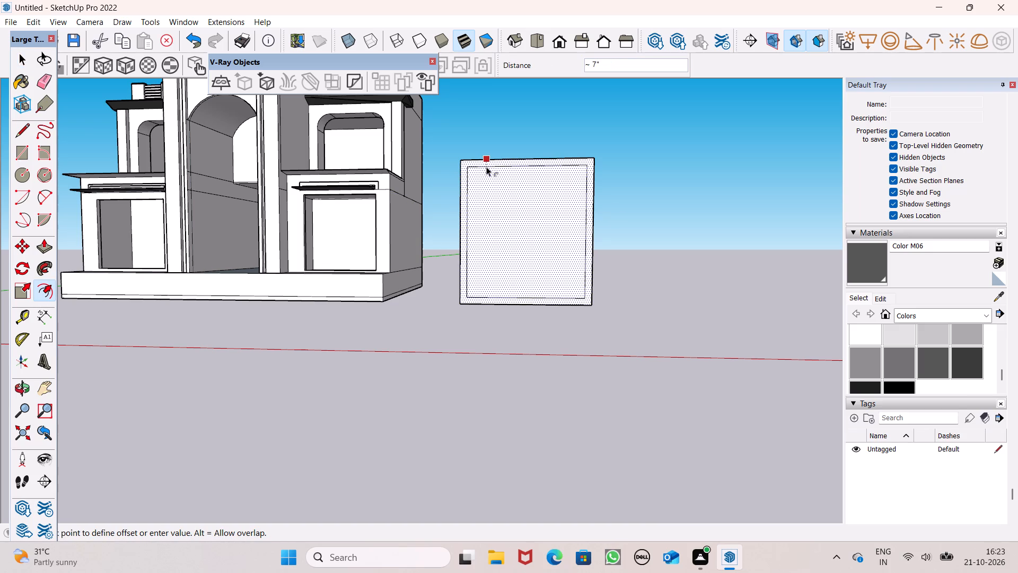
left_click_drag(486, 167, 486, 166)
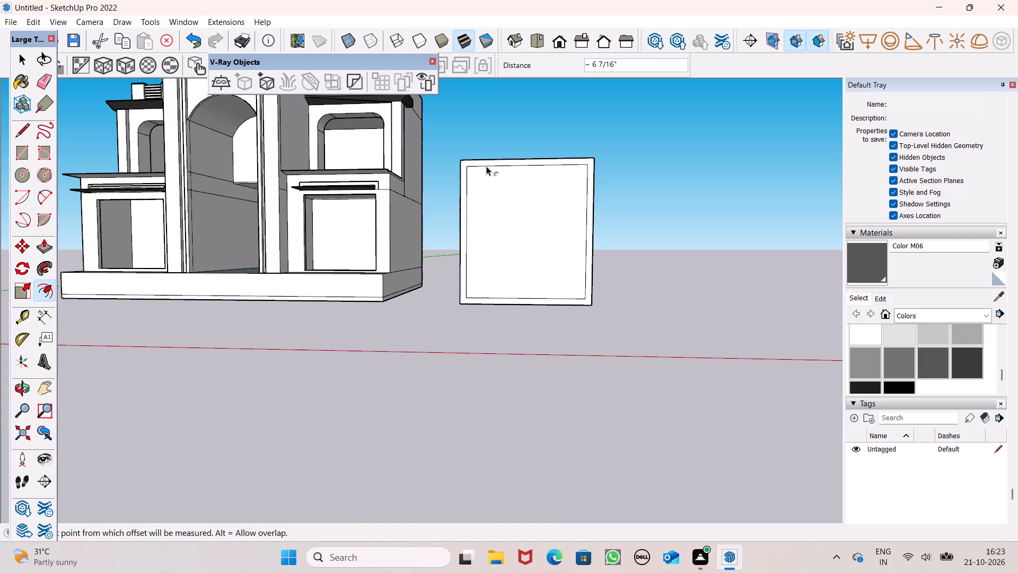
key("space")
left_click(551, 133)
Draw a narrow vertical strip about 2 3/16" wide across the inner panel's full height, left of its centre.
scroll(492, 129, "down", 2)
scroll(534, 164, "down", 2)
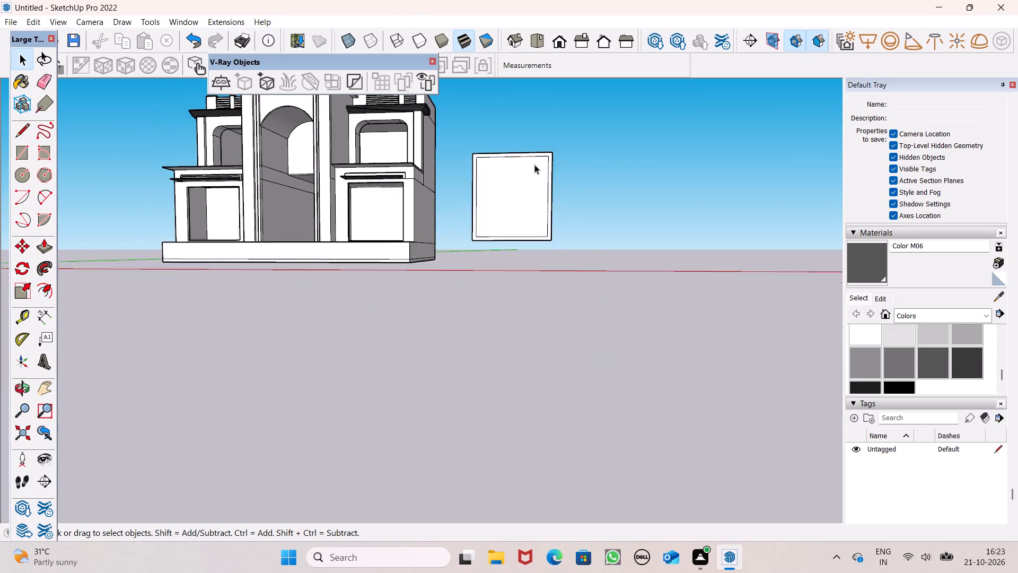
scroll(534, 164, "down", 4)
scroll(346, 166, "up", 6)
scroll(380, 156, "down", 5)
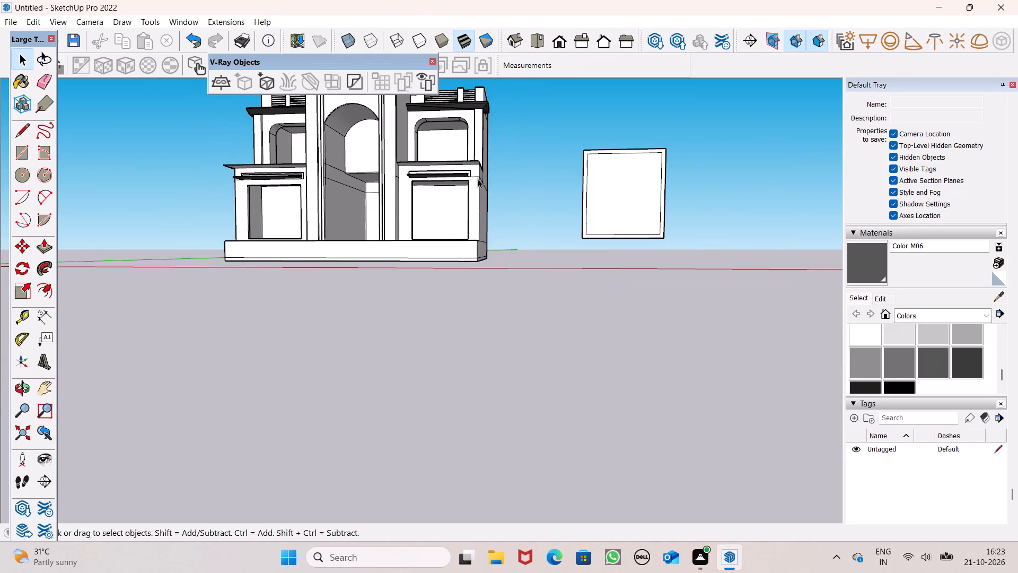
middle_click_drag(480, 194, 482, 219)
scroll(556, 176, "down", 2)
scroll(620, 242, "up", 2)
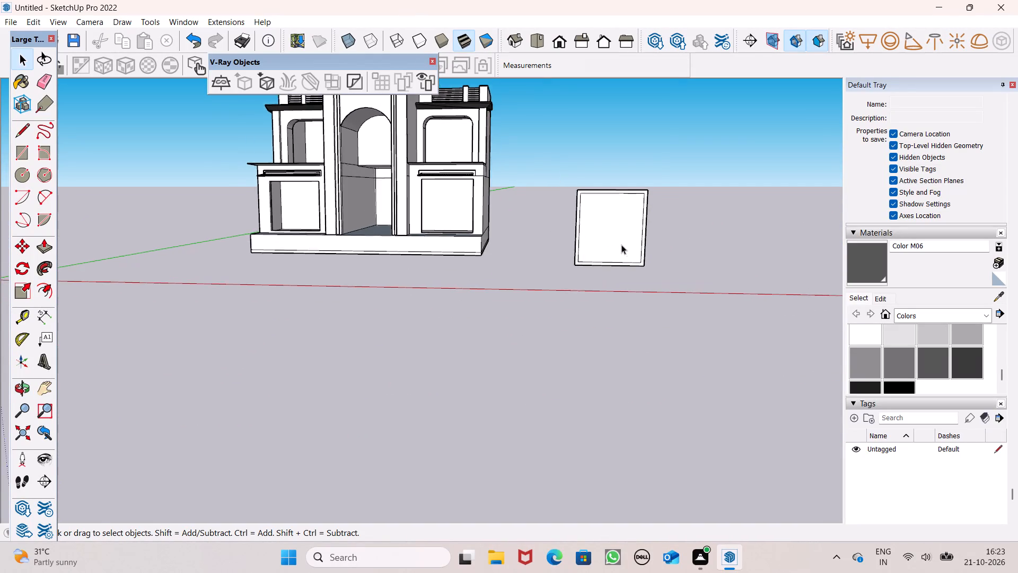
scroll(621, 245, "up", 6)
scroll(627, 251, "down", 1)
middle_click_drag(625, 265, 636, 292)
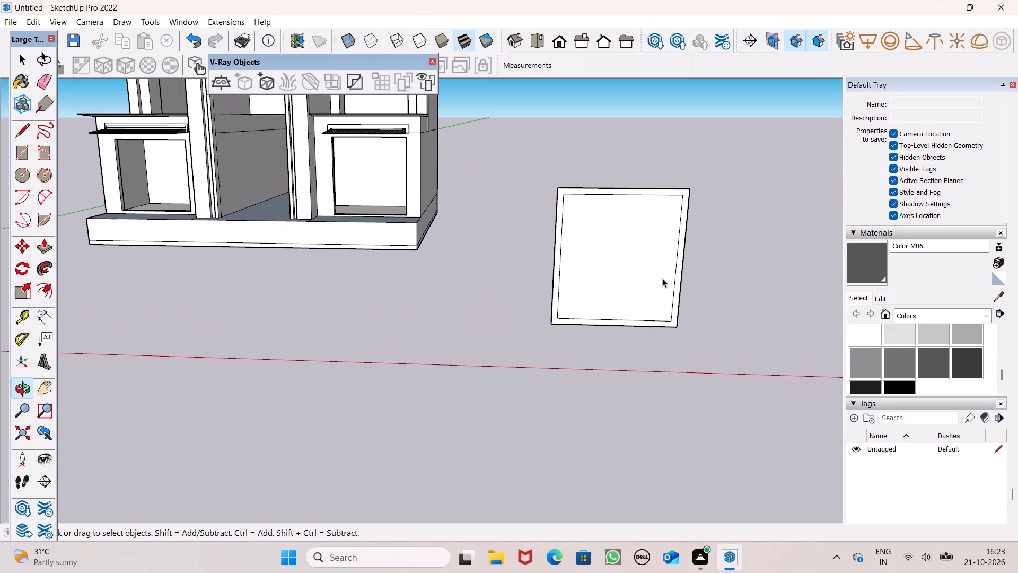
scroll(450, 220, "down", 1)
middle_click_drag(634, 285, 644, 297)
scroll(689, 293, "up", 1)
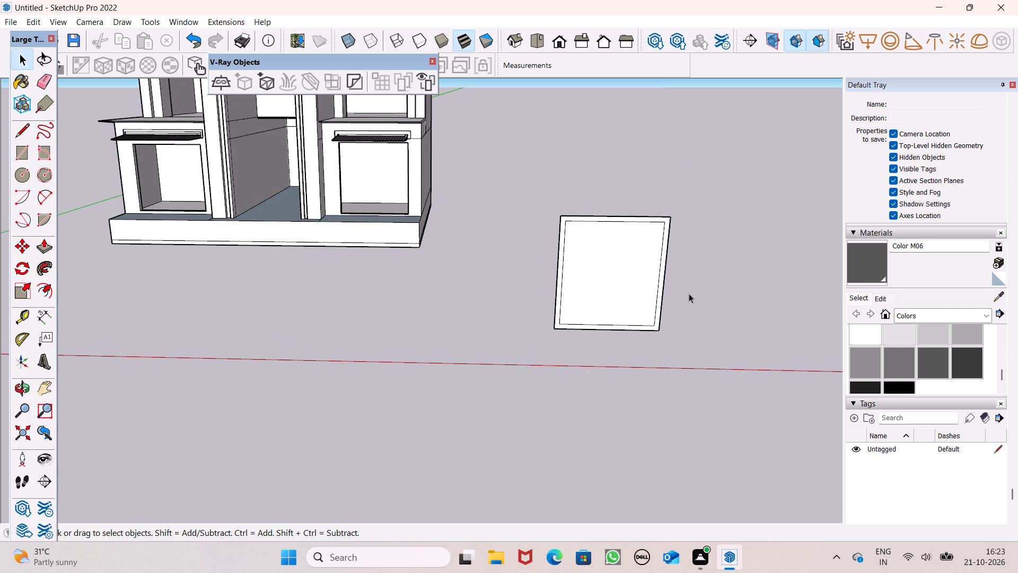
left_click(25, 157)
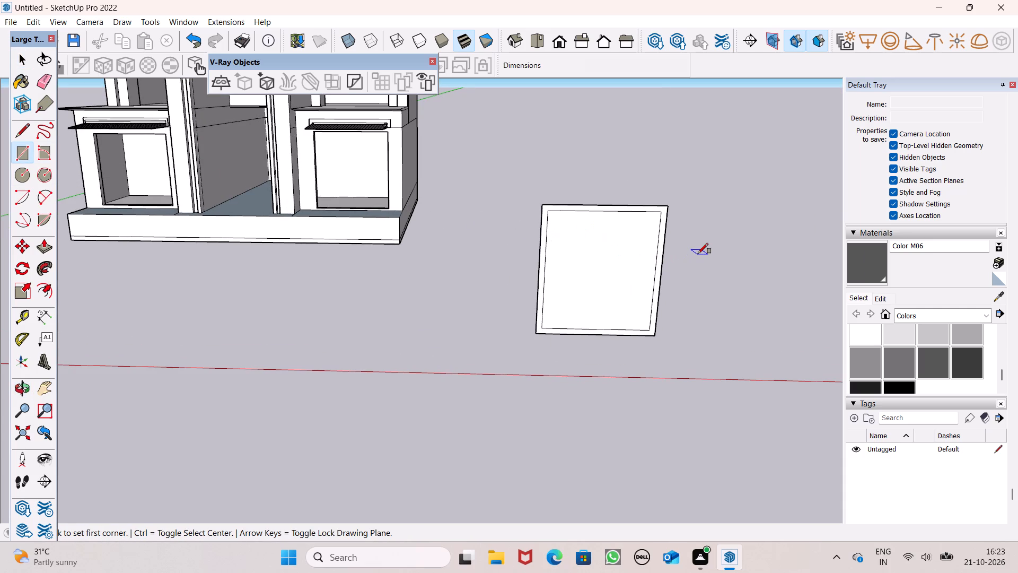
scroll(616, 239, "up", 5)
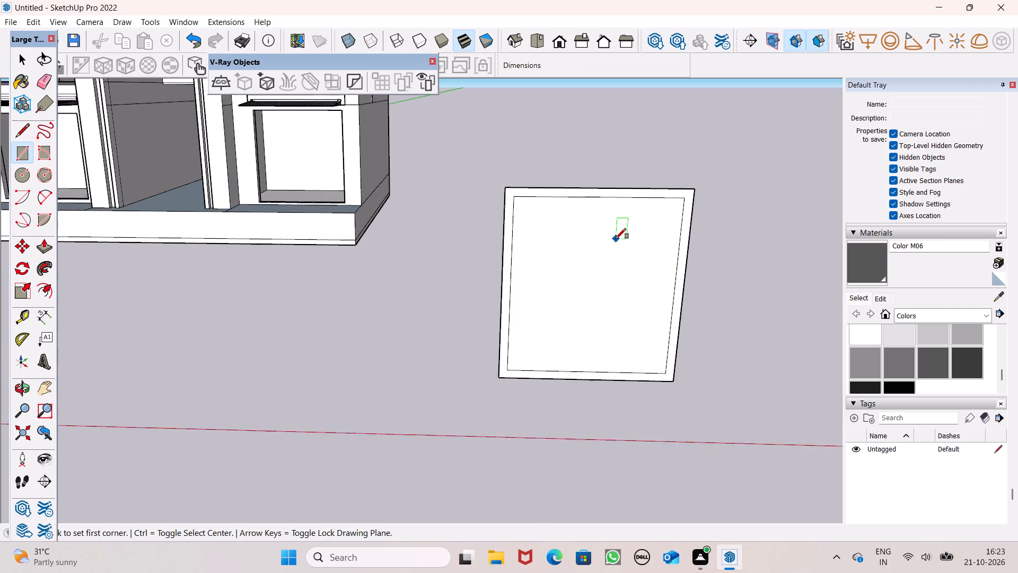
scroll(616, 239, "up", 1)
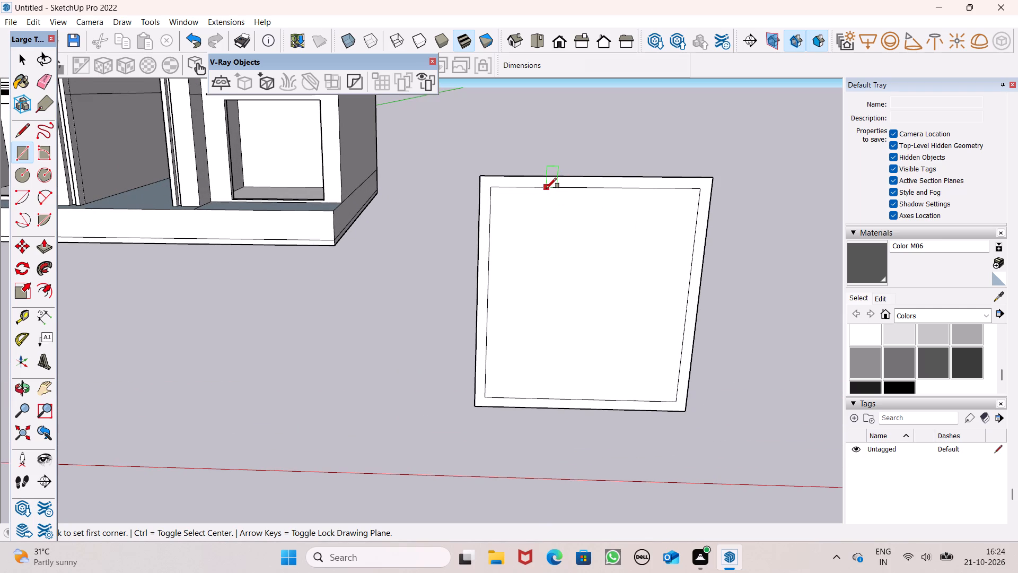
left_click(546, 188)
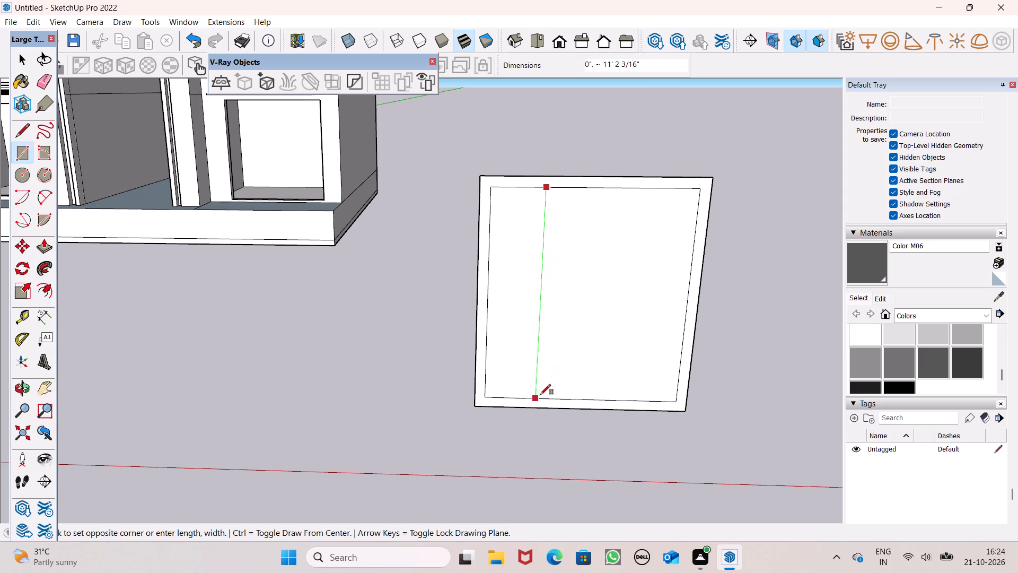
scroll(553, 401, "up", 5)
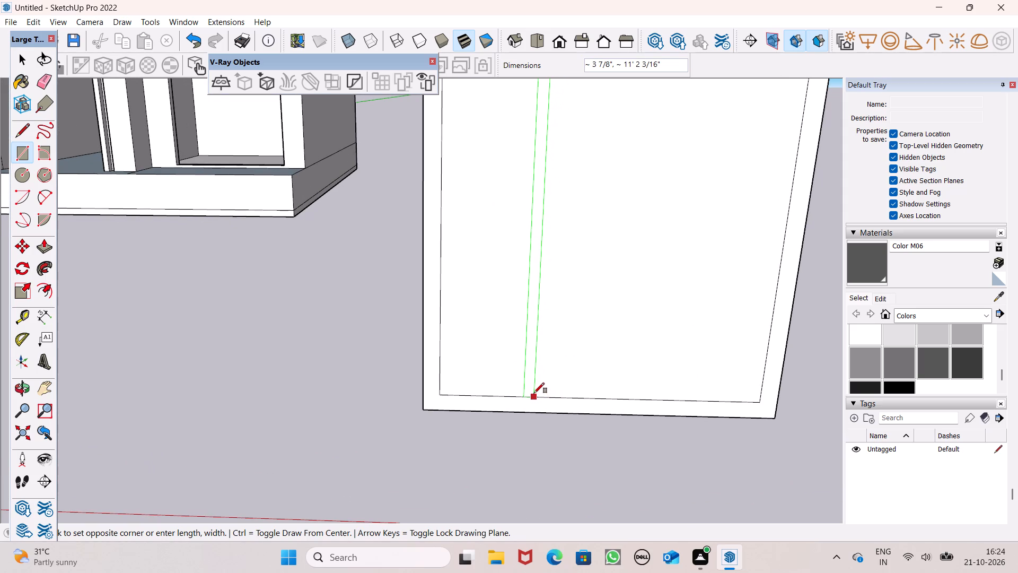
scroll(531, 397, "up", 2)
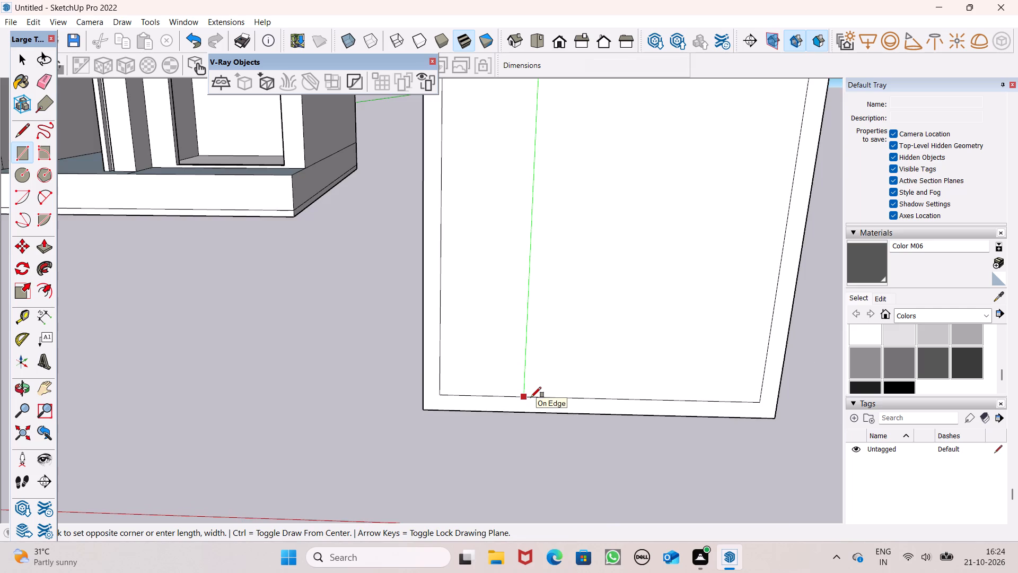
scroll(531, 397, "up", 2)
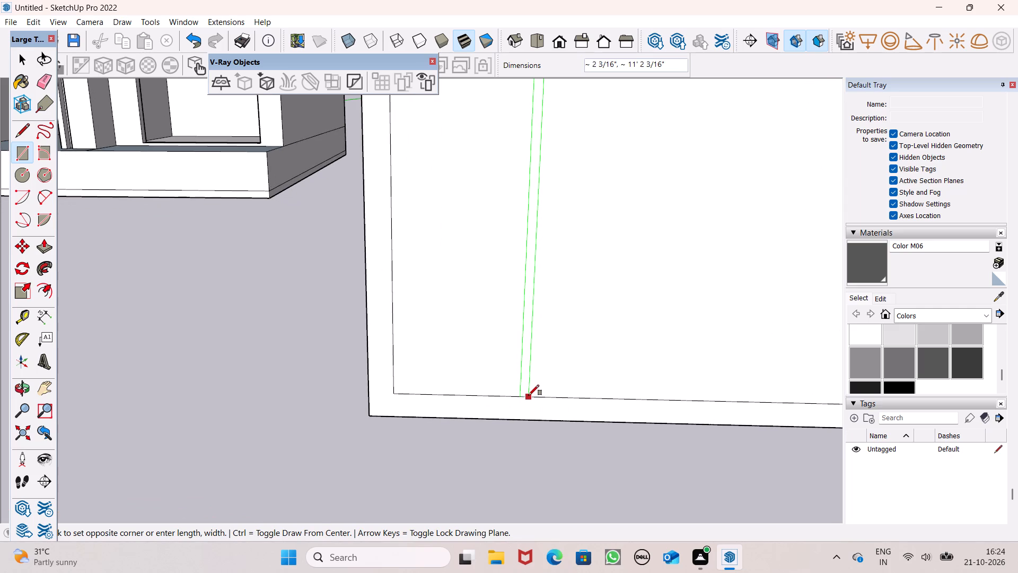
left_click(529, 395)
scroll(517, 422, "down", 5)
key("space")
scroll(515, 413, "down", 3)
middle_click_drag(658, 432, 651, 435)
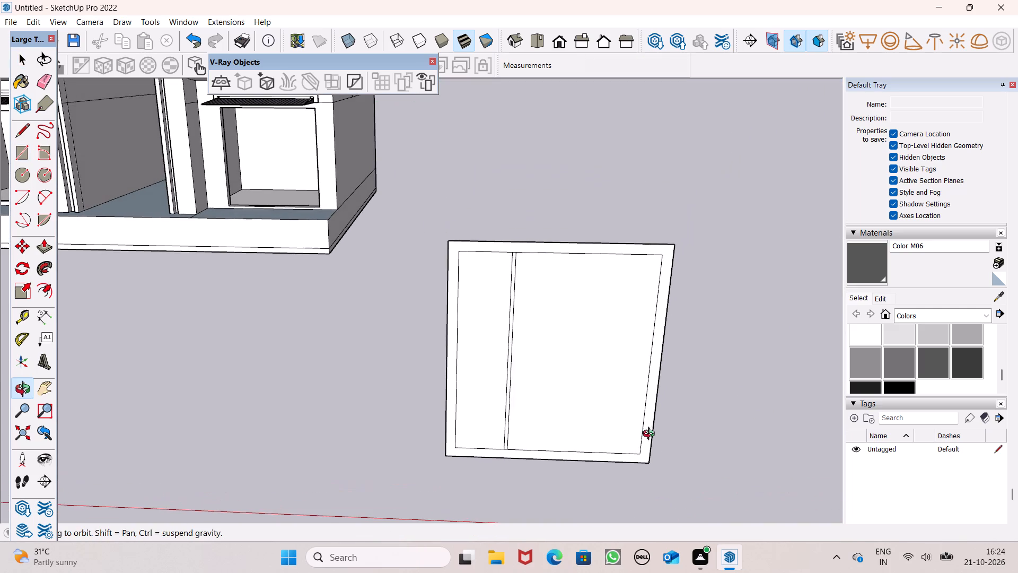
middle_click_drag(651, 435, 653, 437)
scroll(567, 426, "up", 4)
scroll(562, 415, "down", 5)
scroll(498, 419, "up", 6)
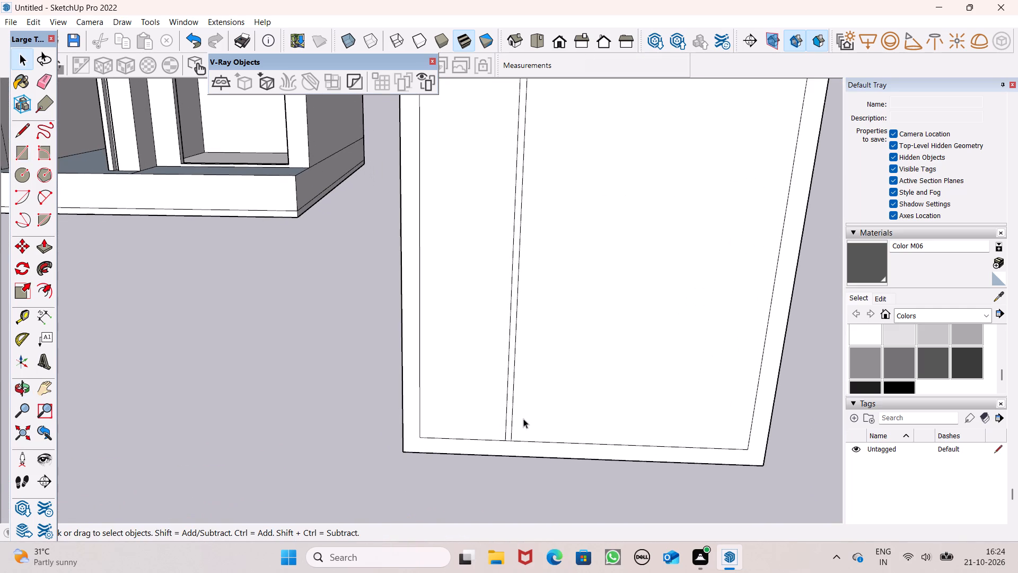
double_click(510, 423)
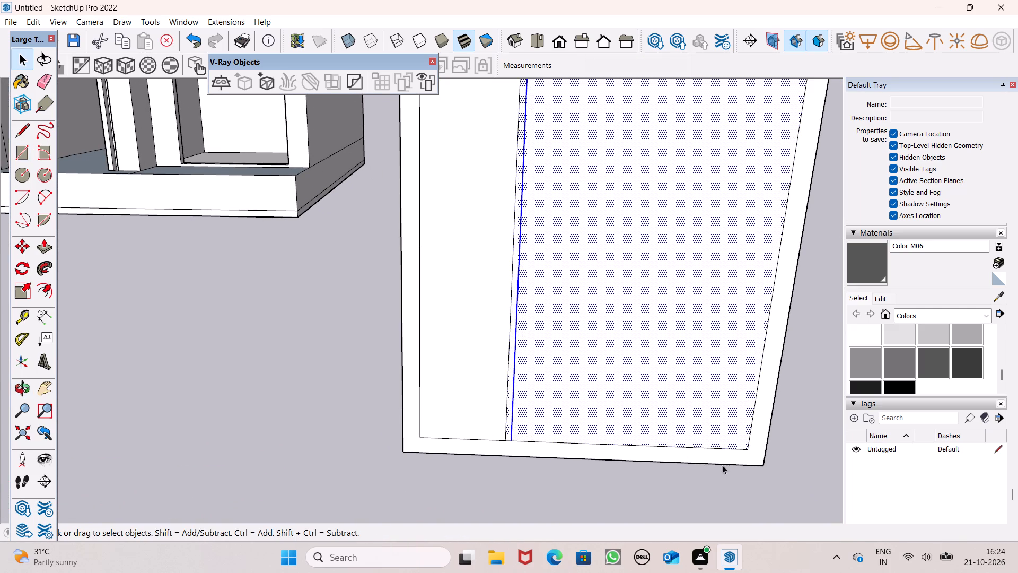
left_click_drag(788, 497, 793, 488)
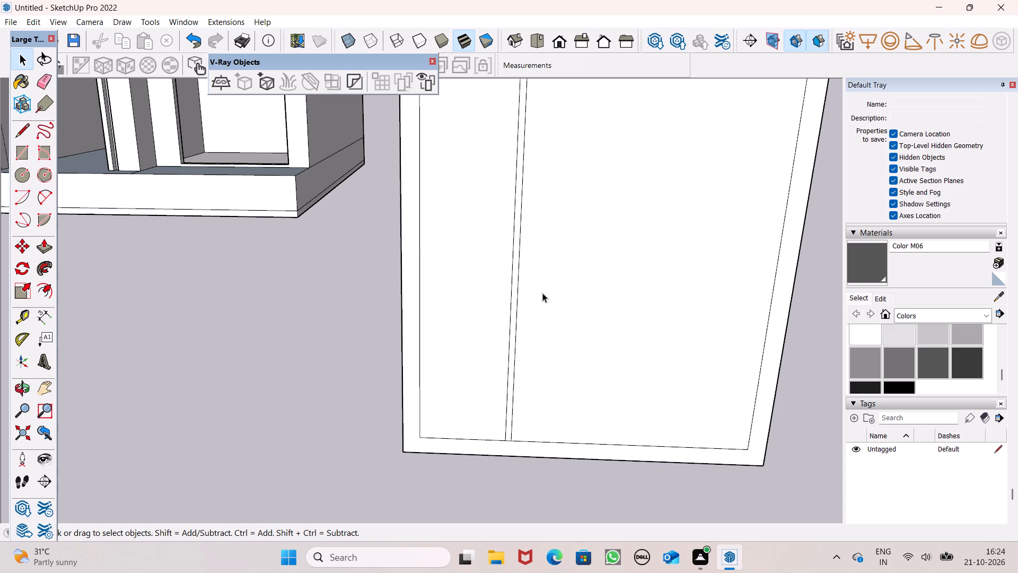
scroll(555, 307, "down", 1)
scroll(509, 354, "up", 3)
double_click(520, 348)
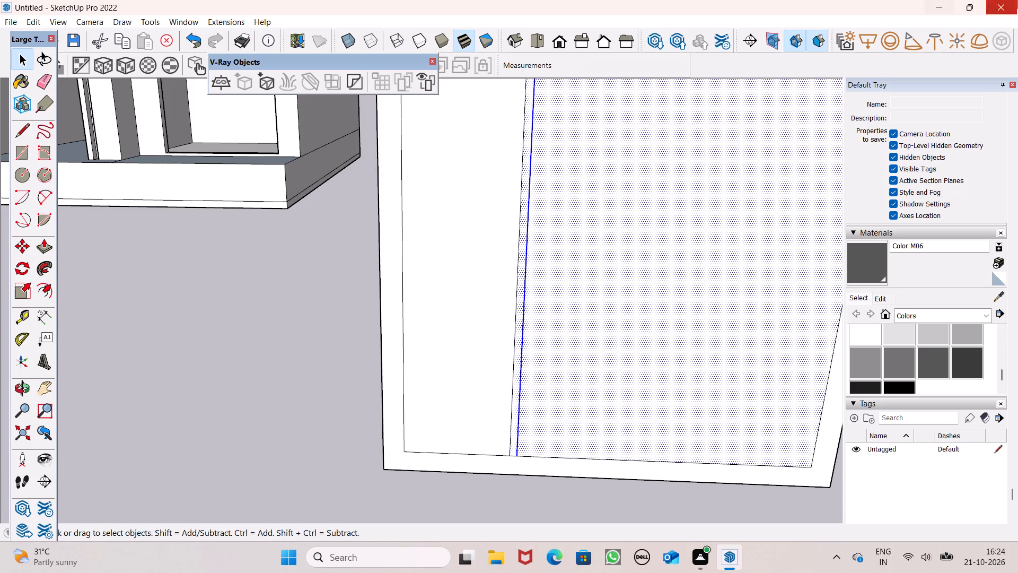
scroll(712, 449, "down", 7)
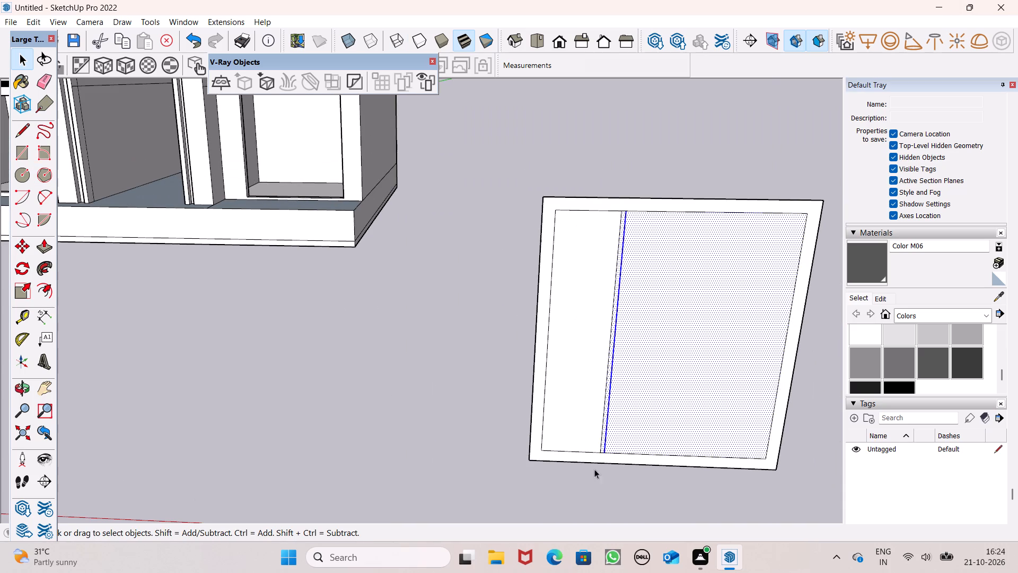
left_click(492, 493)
Move the vertical strip a few inches to the right along the inner panel.
scroll(715, 469, "up", 4)
scroll(563, 437, "up", 3)
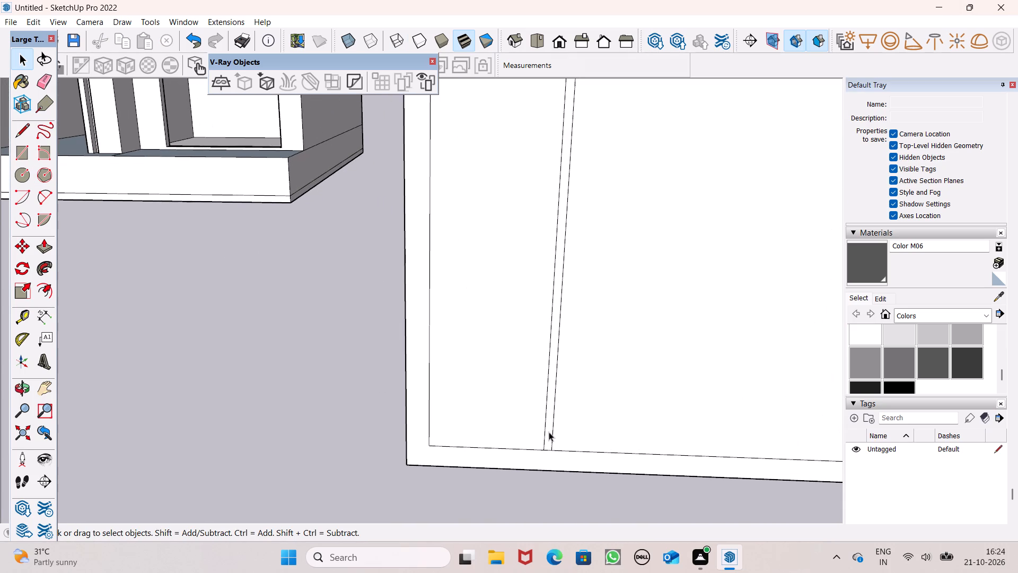
double_click(548, 432)
scroll(504, 486, "down", 4)
key("m")
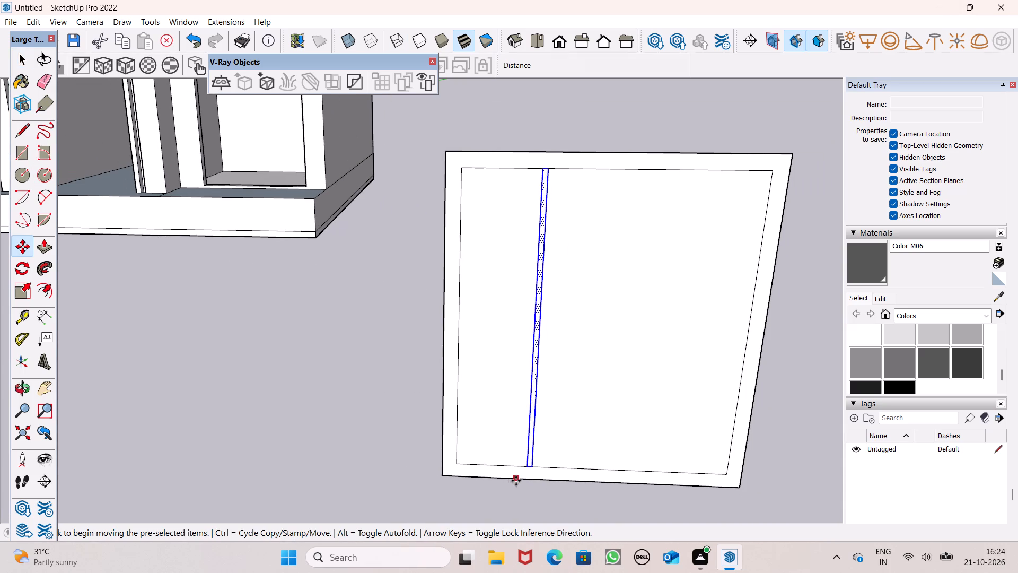
key("Return")
scroll(534, 454, "up", 3)
scroll(542, 449, "down", 4)
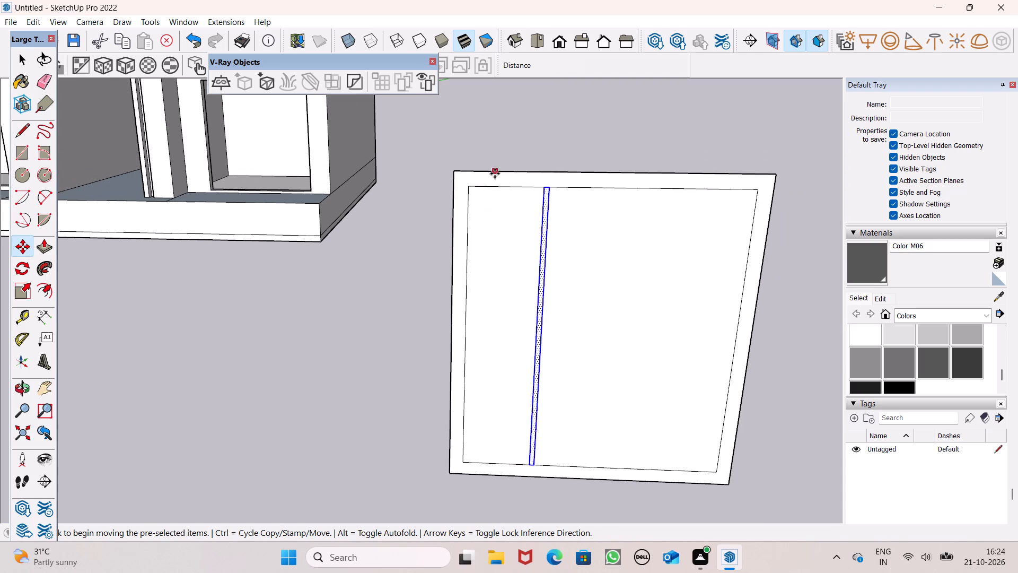
scroll(534, 221, "up", 5)
left_click_drag(556, 245, 566, 246)
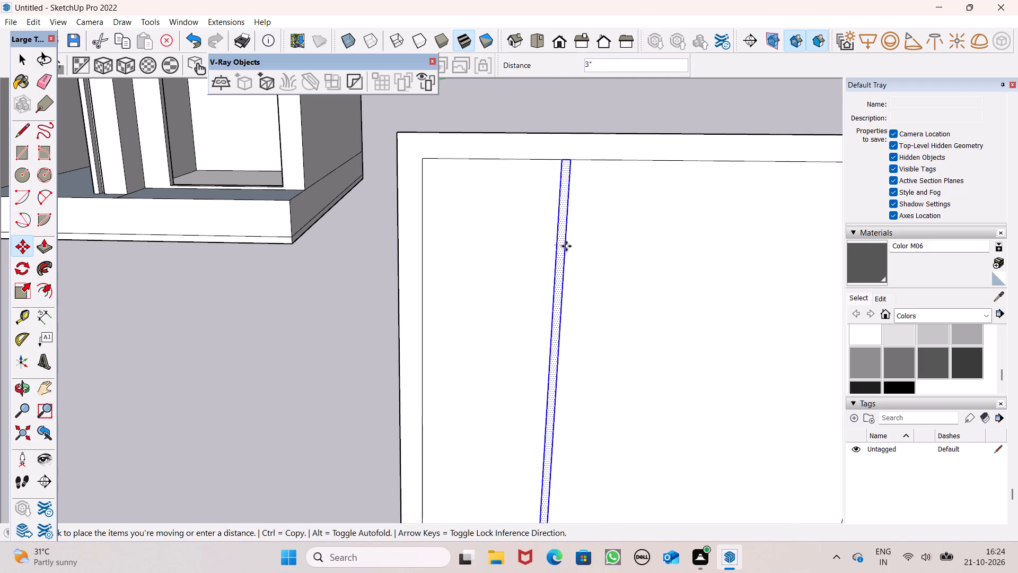
left_click_drag(566, 246, 569, 246)
Copy the vertical strip about 3' 9" to the right, dividing the inner panel into three bays.
scroll(520, 229, "down", 7)
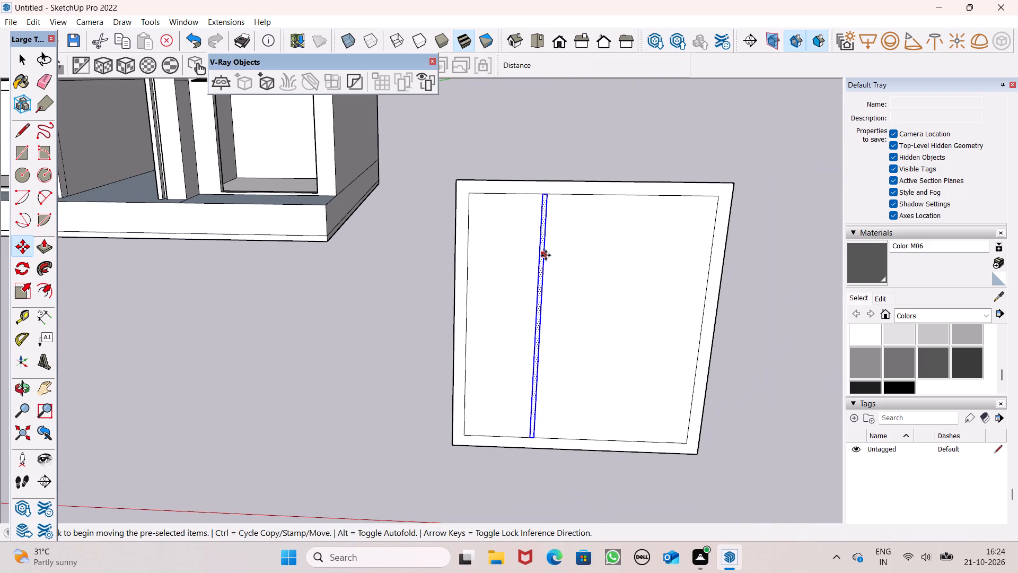
left_click_drag(546, 255, 635, 260)
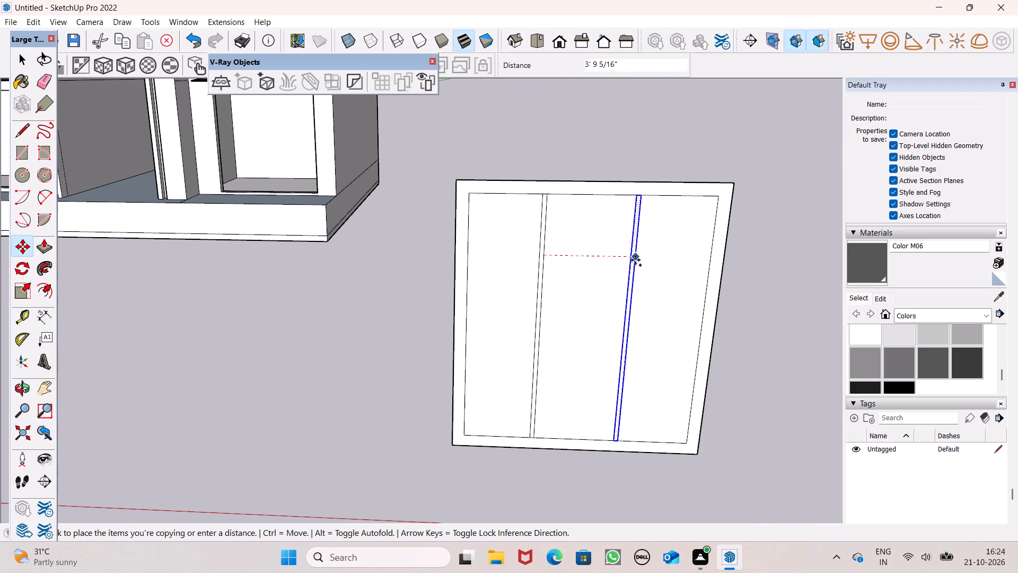
left_click_drag(635, 260, 633, 261)
key("space")
left_click(638, 140)
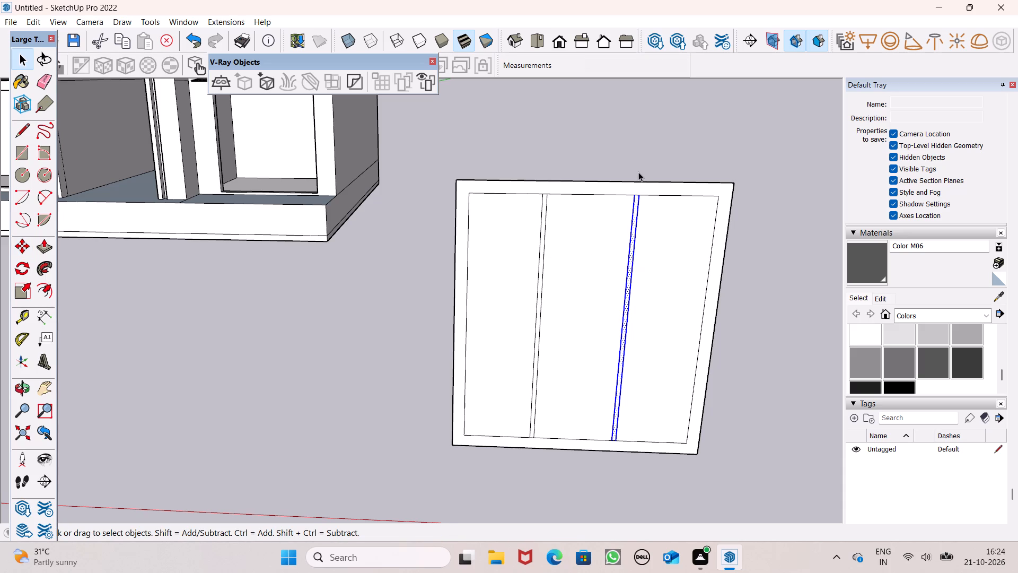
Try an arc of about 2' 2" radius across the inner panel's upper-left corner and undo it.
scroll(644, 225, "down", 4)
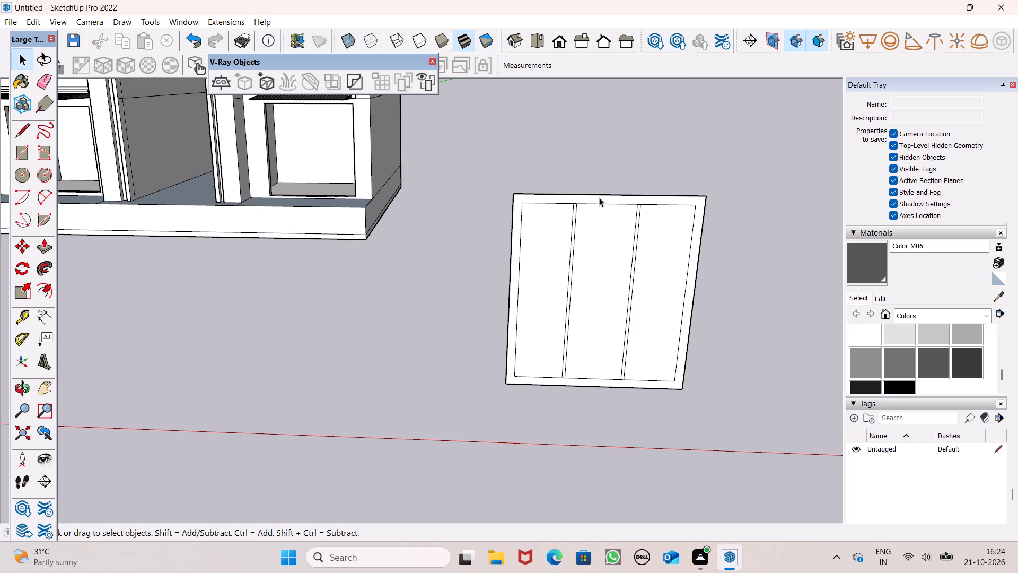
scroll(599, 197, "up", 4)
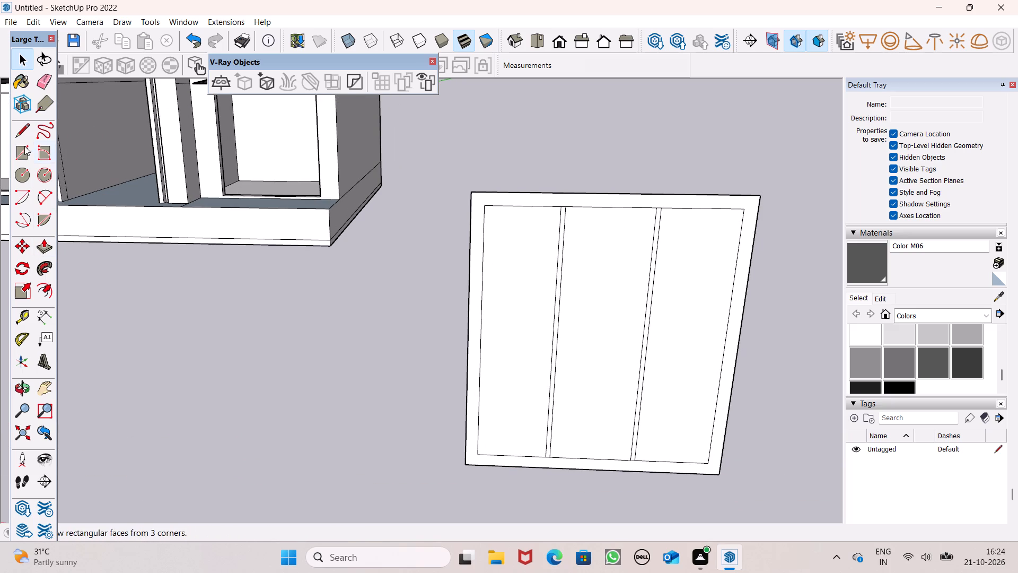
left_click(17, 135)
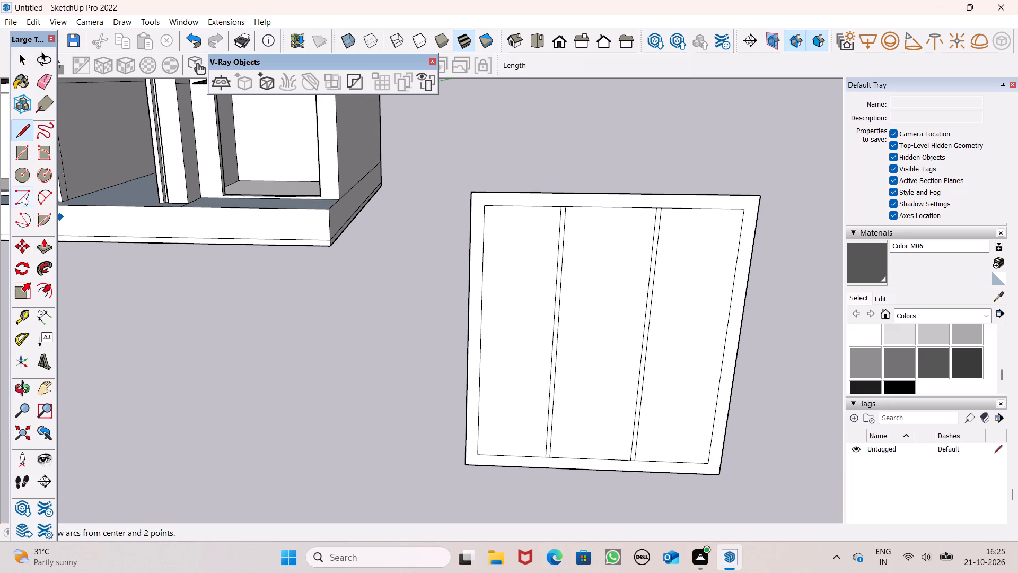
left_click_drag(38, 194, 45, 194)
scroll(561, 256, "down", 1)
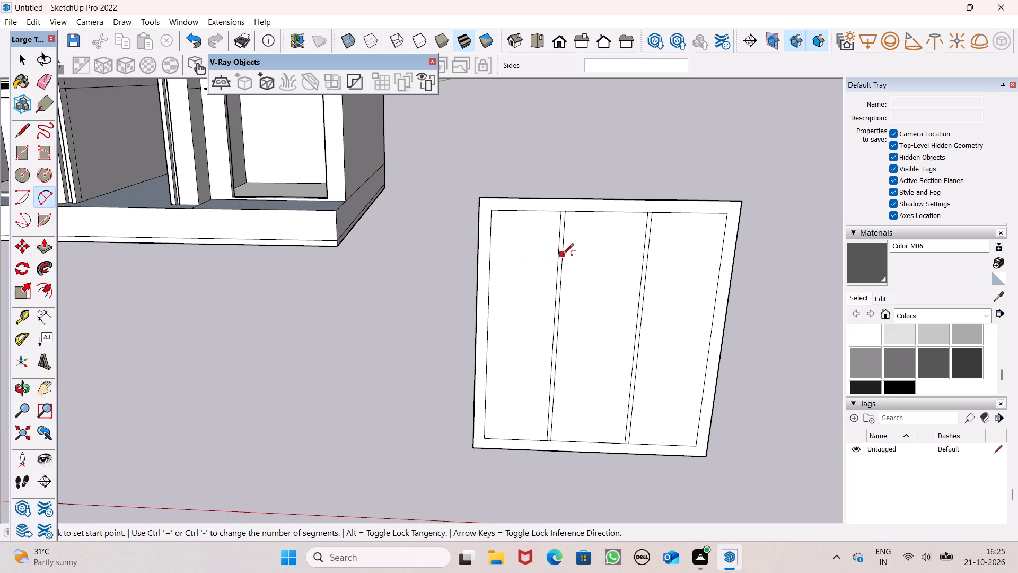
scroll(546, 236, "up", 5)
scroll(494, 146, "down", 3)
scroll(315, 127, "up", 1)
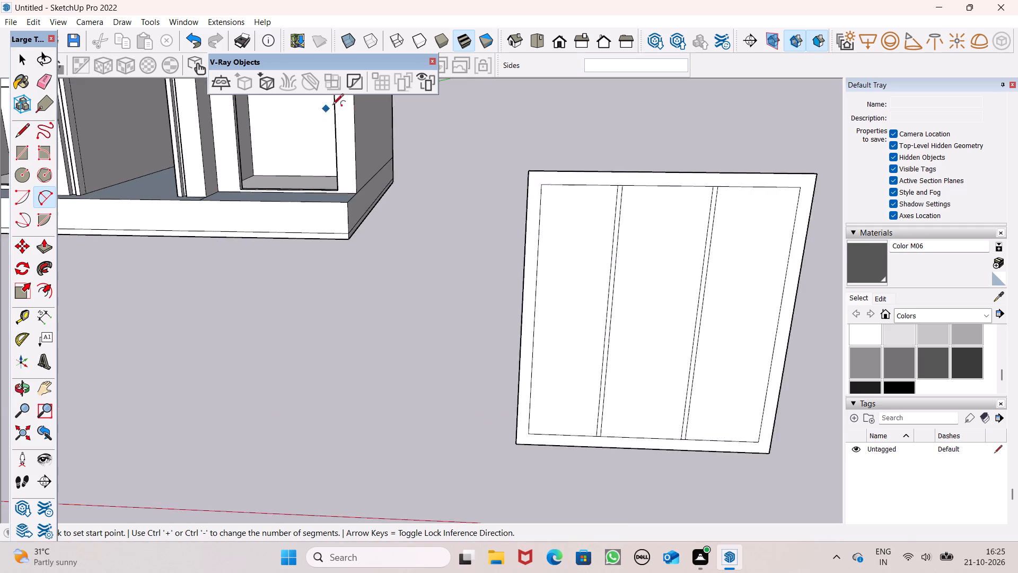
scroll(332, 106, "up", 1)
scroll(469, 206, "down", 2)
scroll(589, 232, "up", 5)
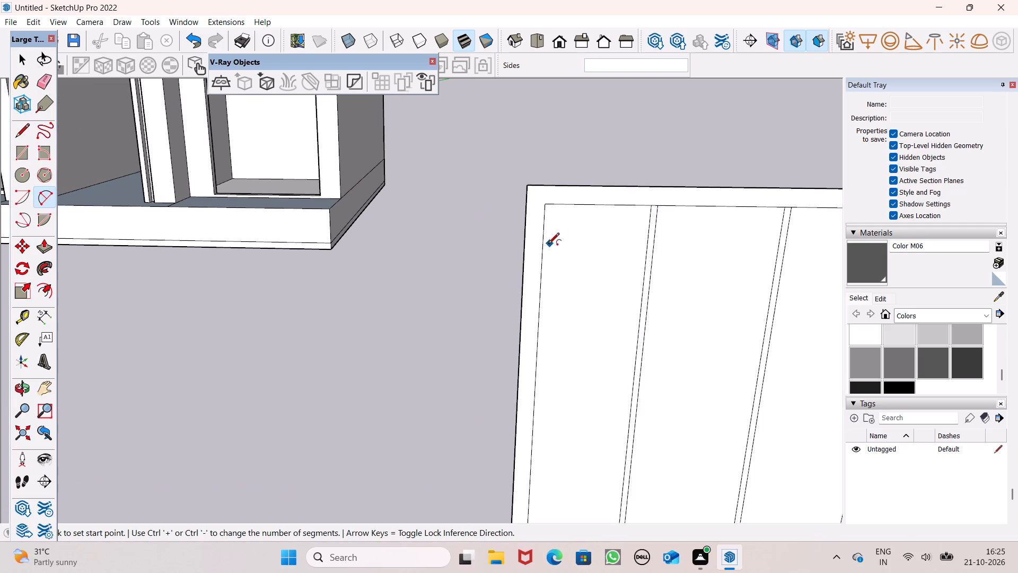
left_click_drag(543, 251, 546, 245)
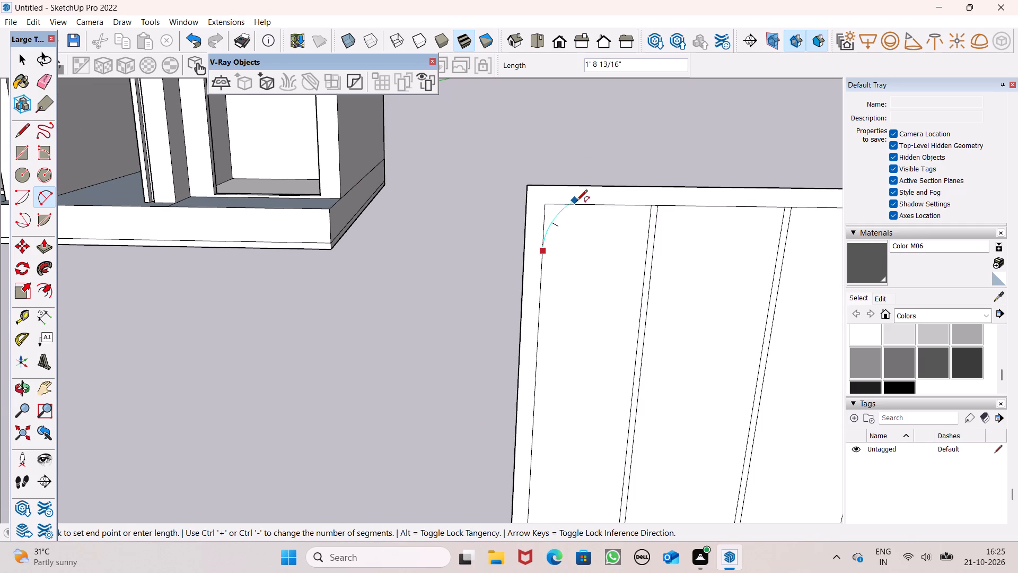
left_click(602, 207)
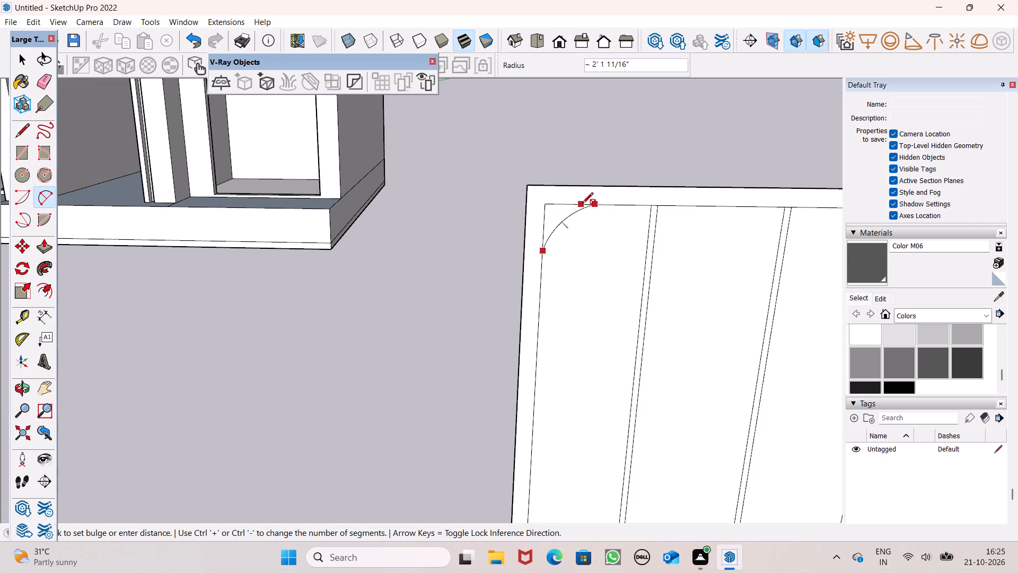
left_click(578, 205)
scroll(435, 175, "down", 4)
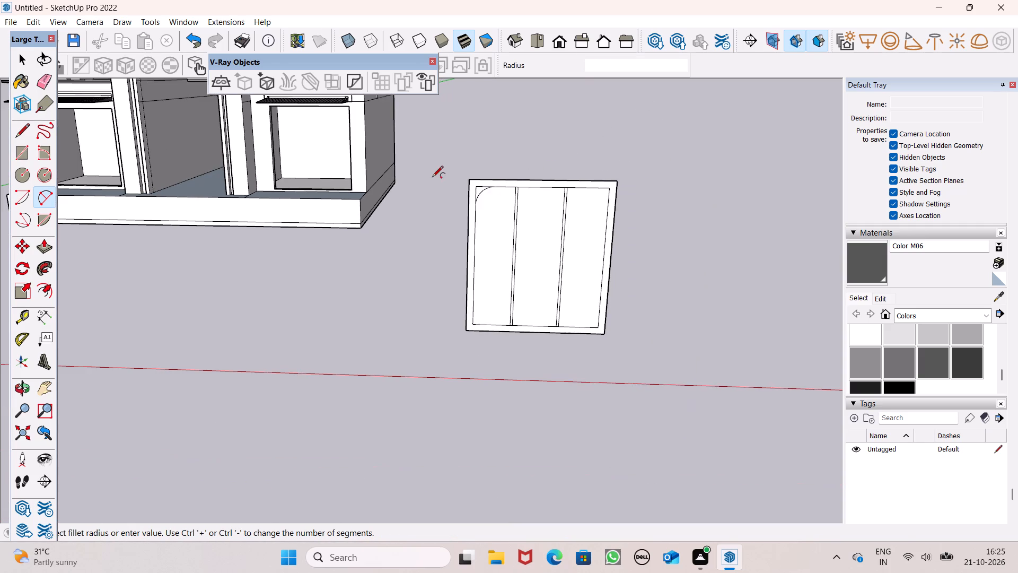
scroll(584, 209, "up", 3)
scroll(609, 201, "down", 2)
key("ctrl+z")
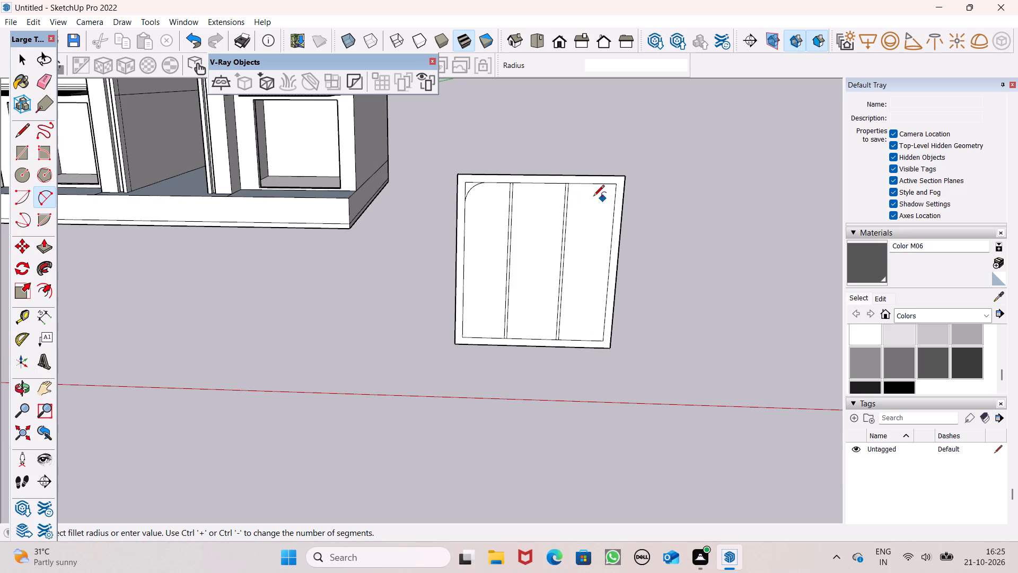
Draw an arc with a bulge of about 7 5/8" across the inner panel's upper-left corner.
scroll(454, 211, "up", 6)
scroll(469, 201, "down", 6)
scroll(479, 164, "up", 3)
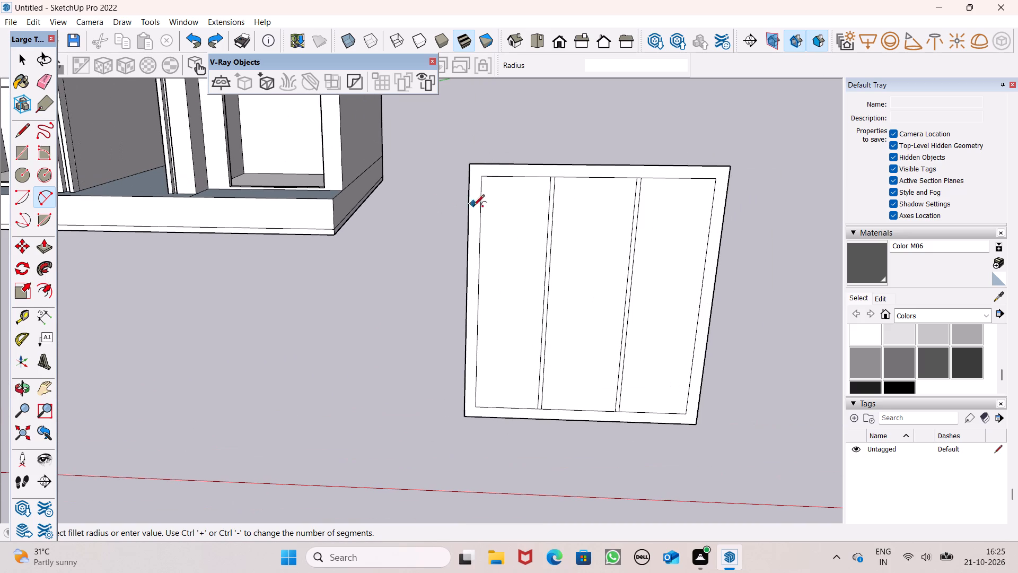
left_click(480, 222)
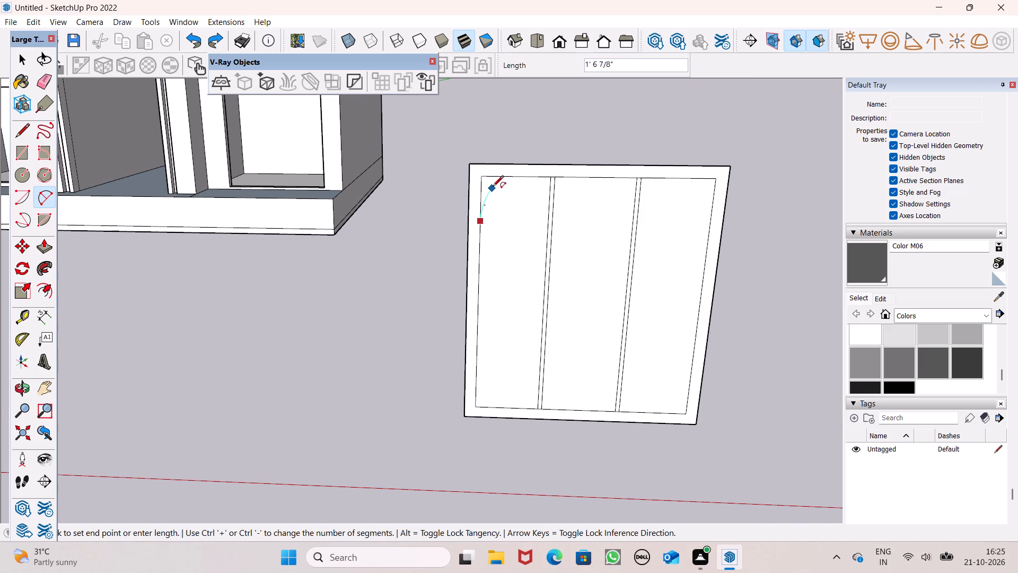
left_click(517, 179)
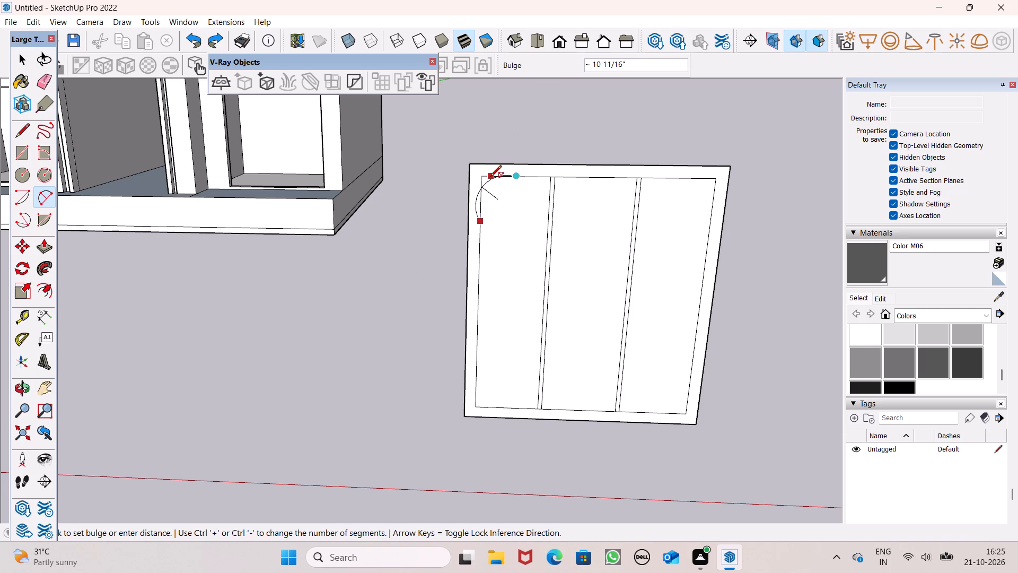
left_click(493, 179)
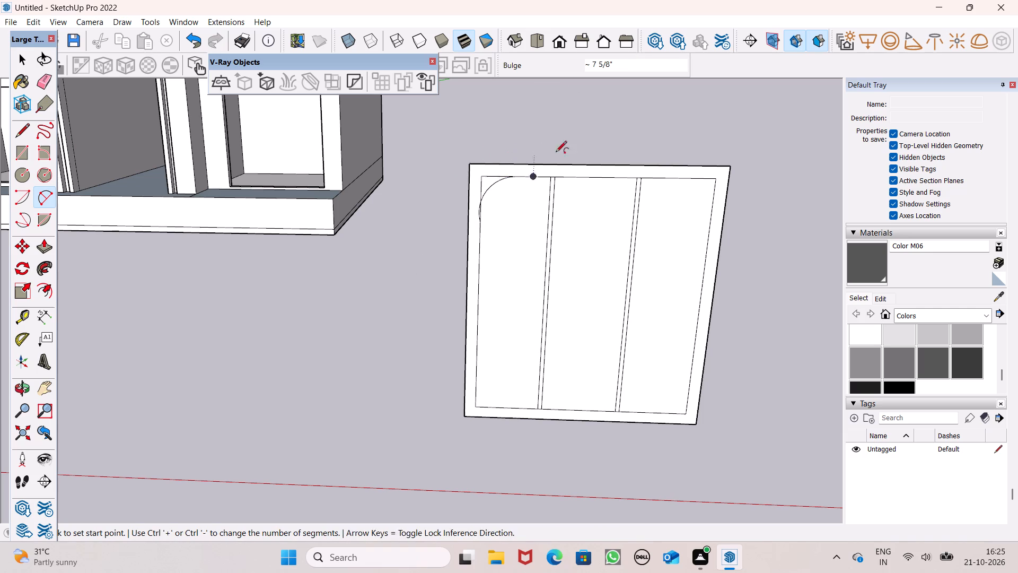
Draw a matching arc of about 1' 6 13/16" radius across the inner panel's upper-right corner.
left_click(681, 179)
left_click(709, 221)
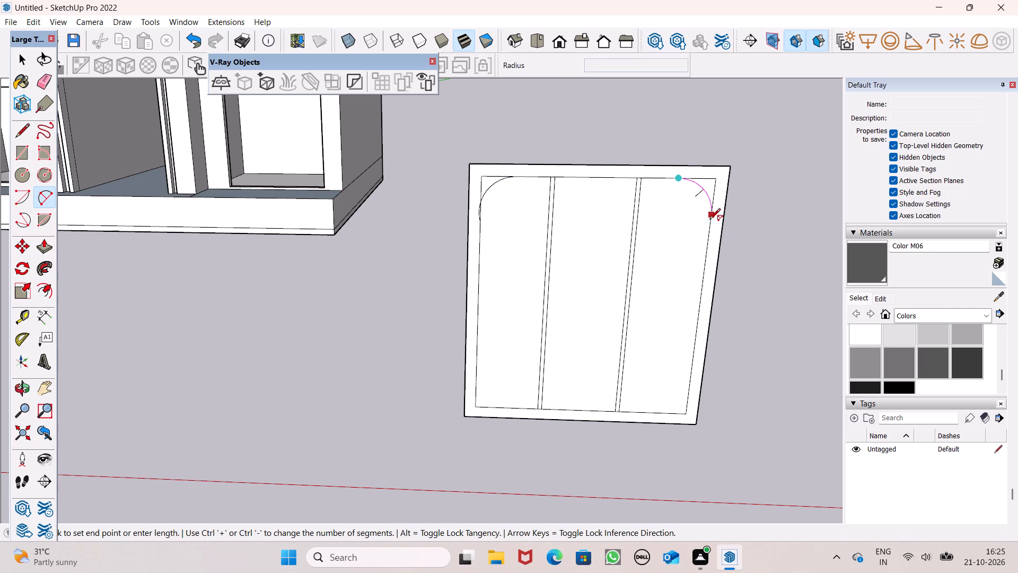
left_click(710, 200)
key("space")
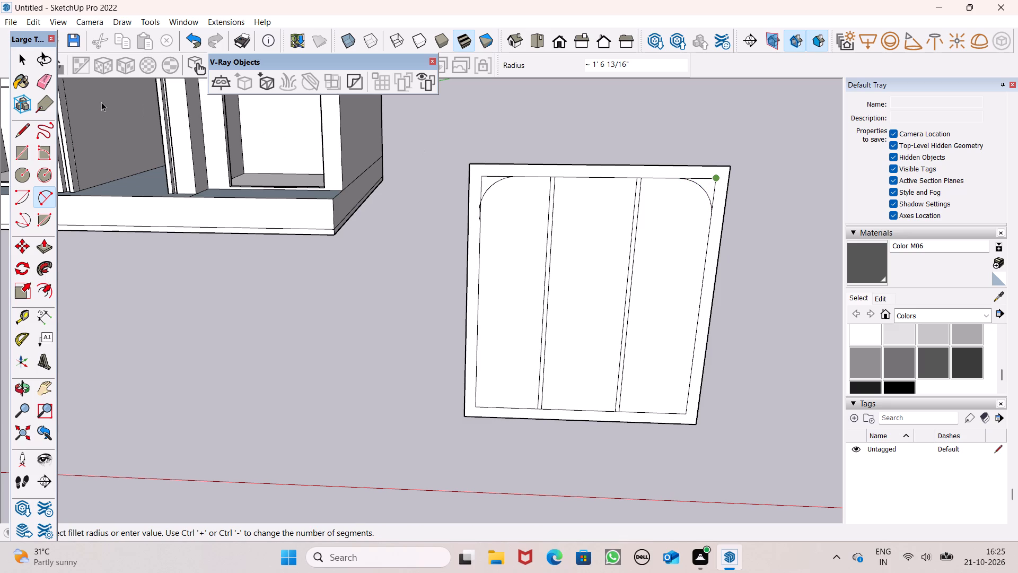
Erase the leftover square corner edges outside the arcs at both upper corners of the inner panel.
left_click(41, 77)
scroll(457, 238, "up", 6)
scroll(505, 212, "down", 4)
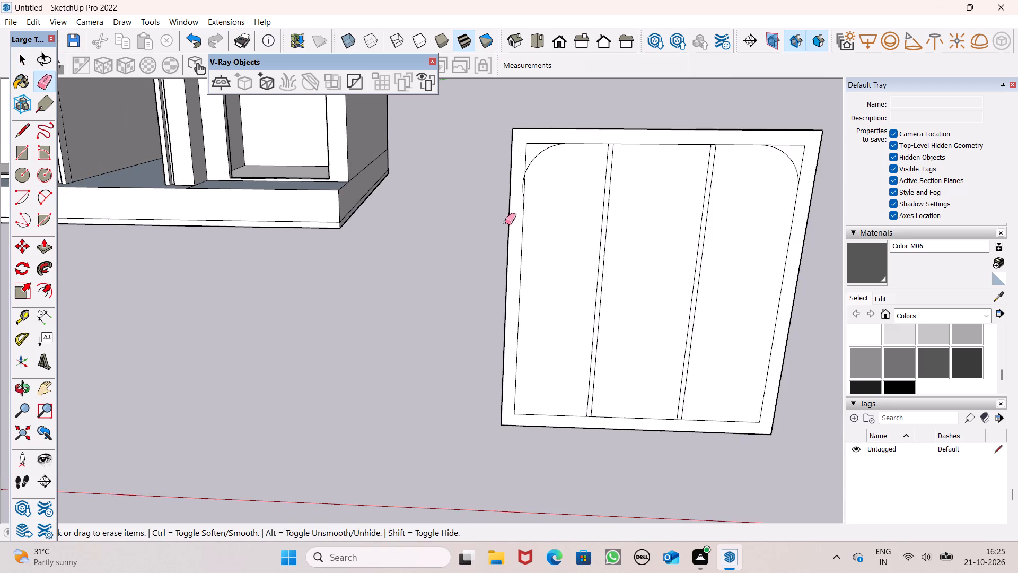
scroll(505, 222, "down", 1)
scroll(550, 173, "up", 6)
left_click_drag(523, 121, 506, 147)
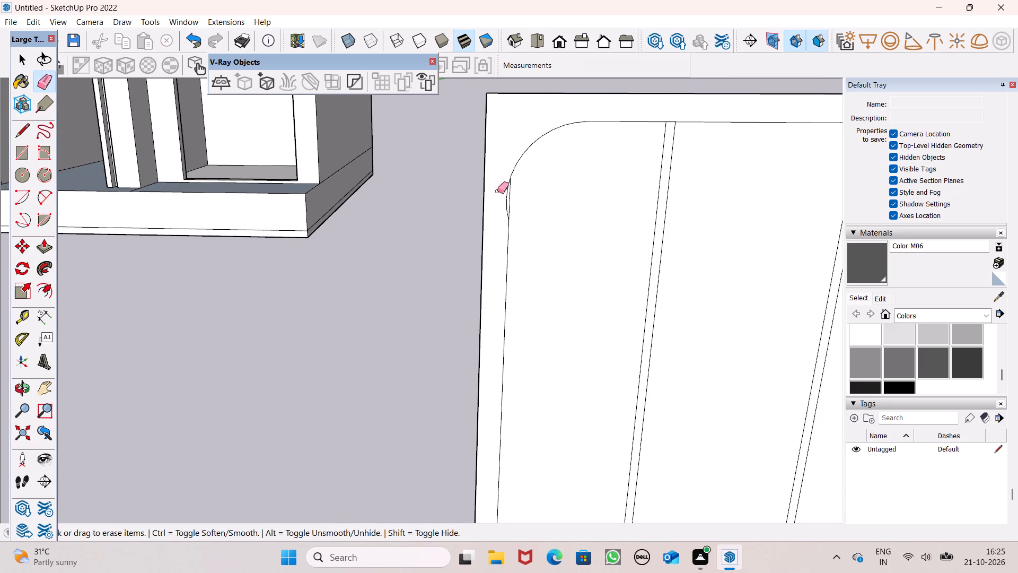
scroll(508, 206, "up", 5)
left_click(506, 200)
scroll(481, 193, "down", 10)
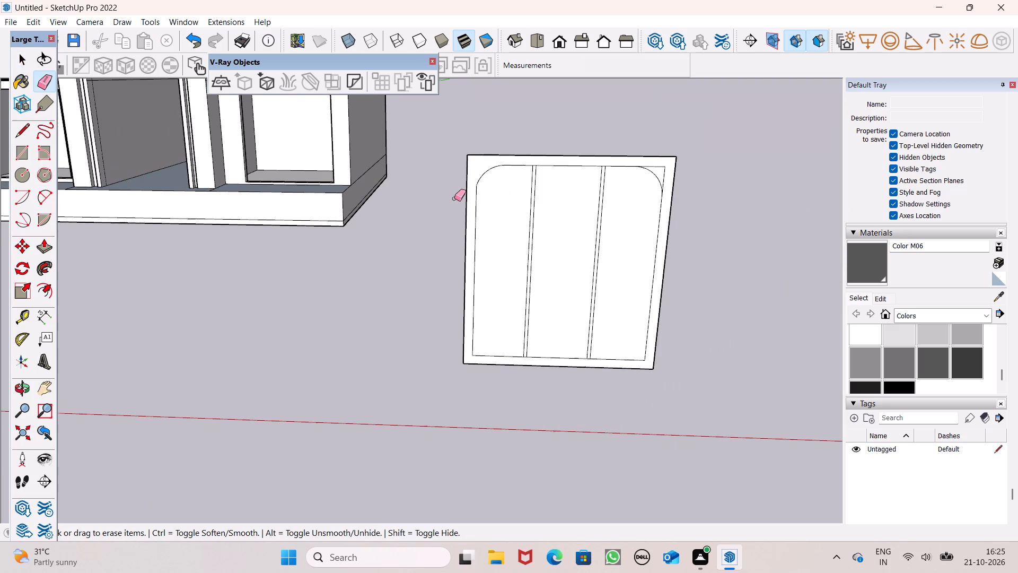
scroll(454, 198, "down", 3)
scroll(565, 204, "up", 7)
scroll(573, 158, "up", 5)
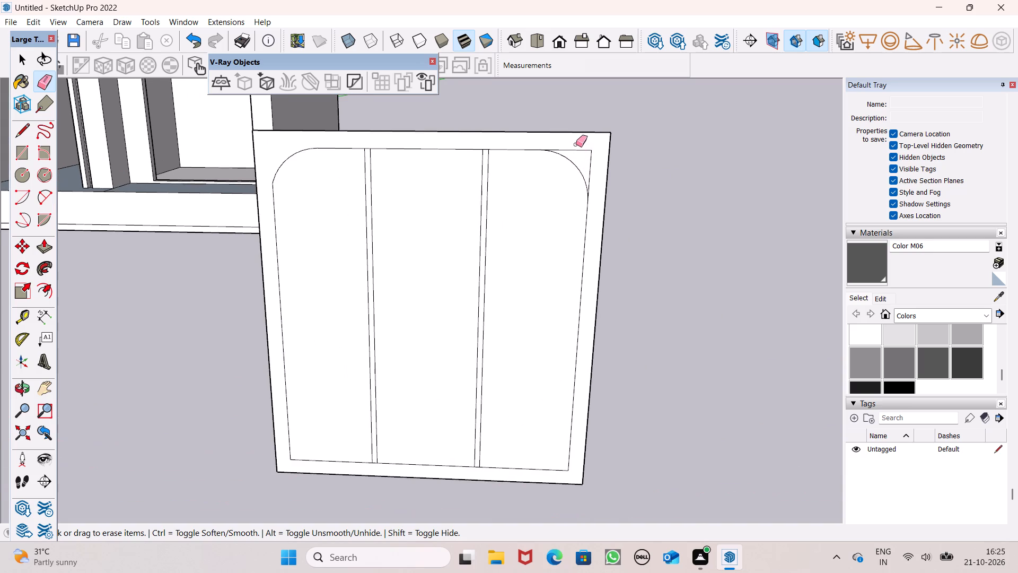
left_click_drag(576, 143, 591, 176)
Erase the short top edge segments of the inner panel that close off the upper ends of both vertical mullions.
scroll(431, 169, "up", 5)
scroll(500, 137, "up", 5)
left_click_drag(509, 131, 512, 136)
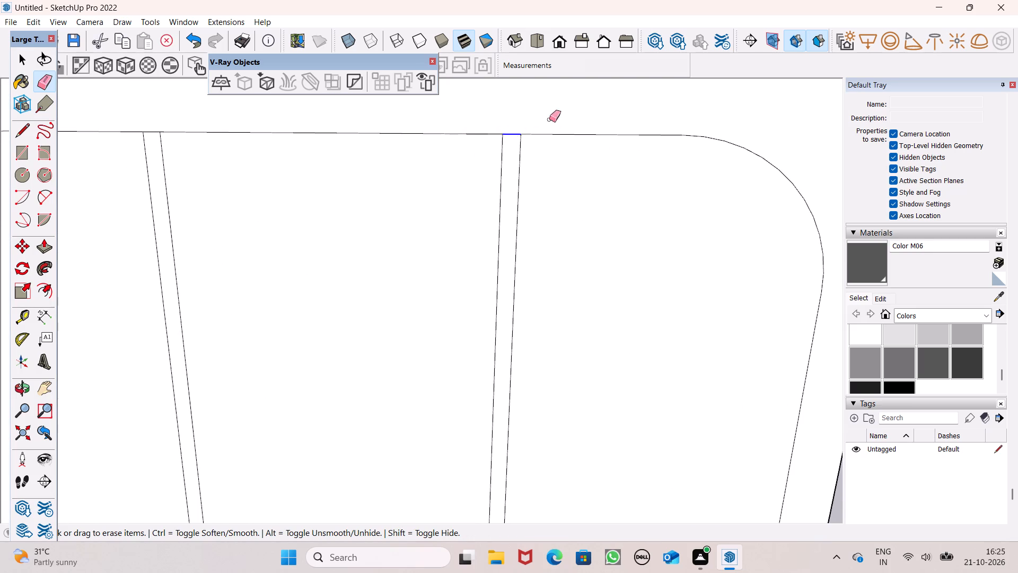
scroll(557, 136, "down", 6)
scroll(341, 147, "up", 4)
left_click(308, 128)
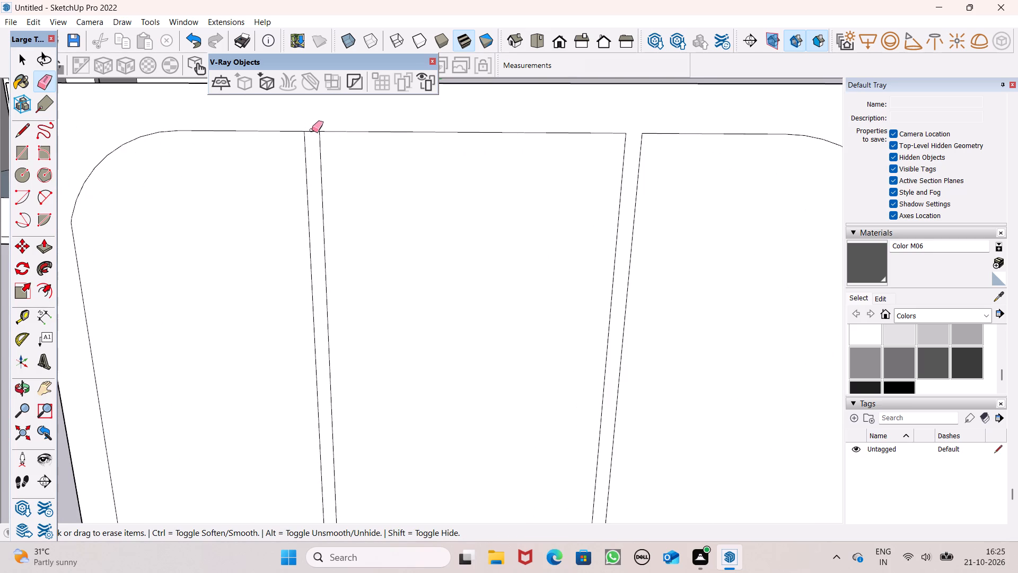
left_click_drag(312, 130, 313, 136)
Erase the short bottom edge segments of the inner panel that close off the lower ends of both vertical mullions.
scroll(672, 132, "down", 11)
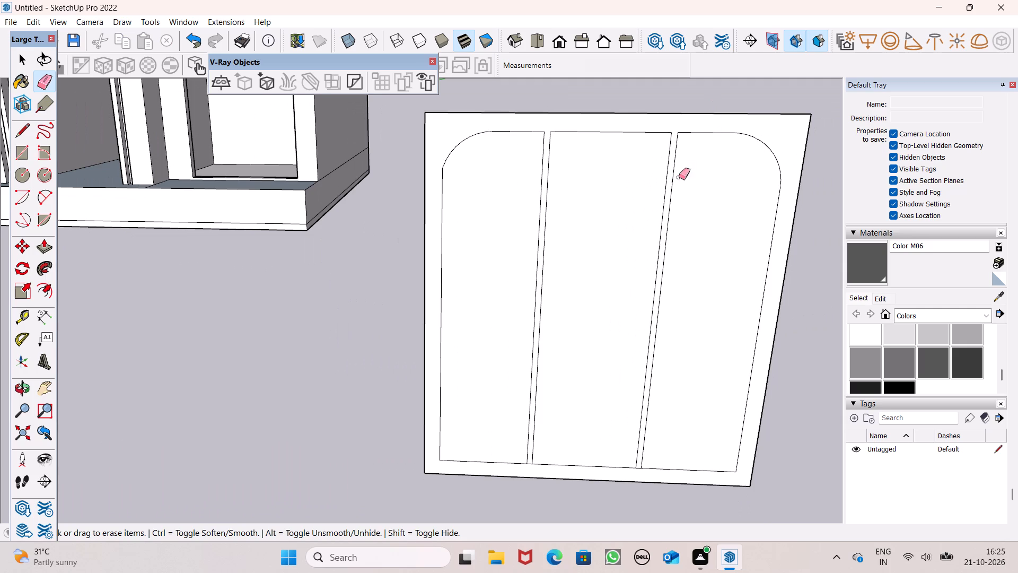
scroll(659, 229, "down", 1)
scroll(599, 492, "up", 6)
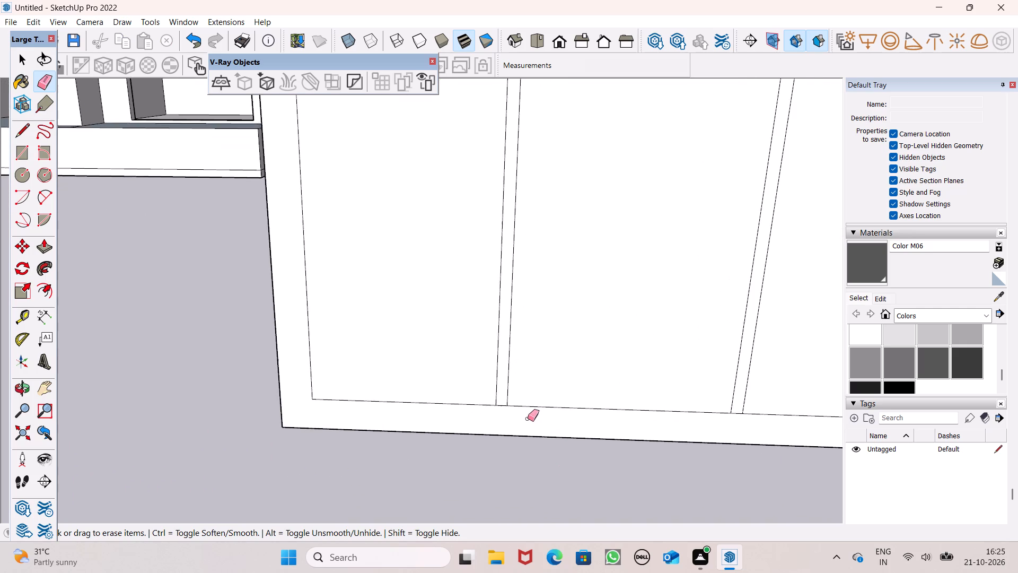
scroll(528, 419, "up", 3)
left_click_drag(490, 395, 489, 404)
scroll(558, 364, "down", 2)
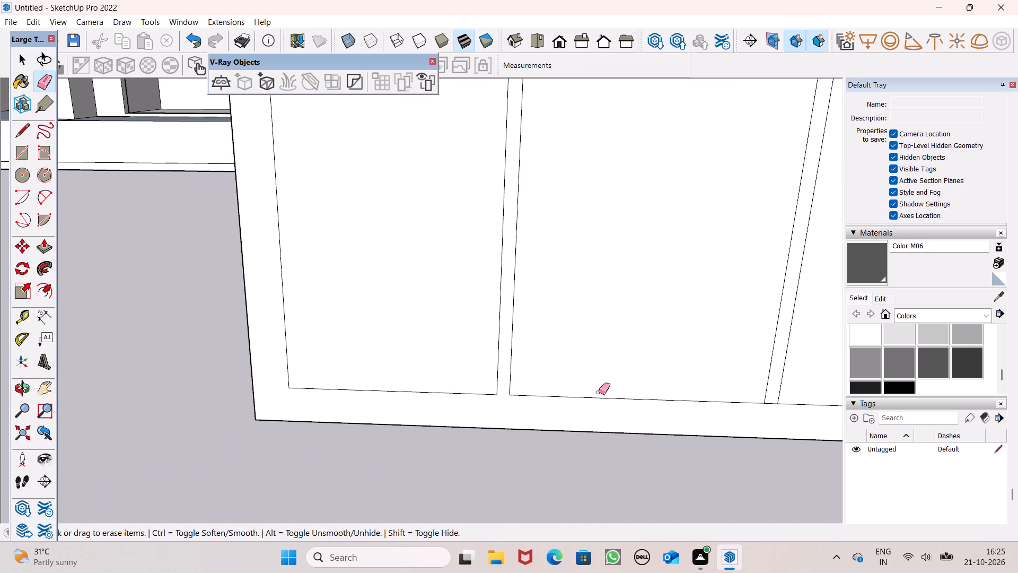
scroll(813, 413, "up", 4)
left_click_drag(757, 396, 757, 404)
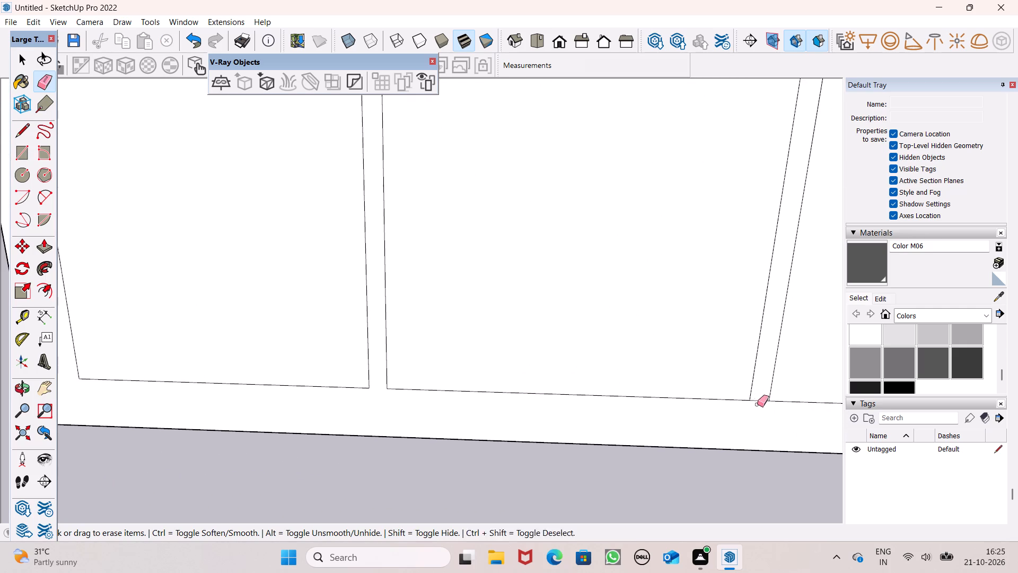
left_click_drag(757, 404, 757, 406)
scroll(727, 411, "down", 13)
key("space")
Draw a horizontal crossbar rectangle about 2 7/8" by 10' 5/16" across all three bays, below the rounded upper corners.
scroll(560, 405, "down", 4)
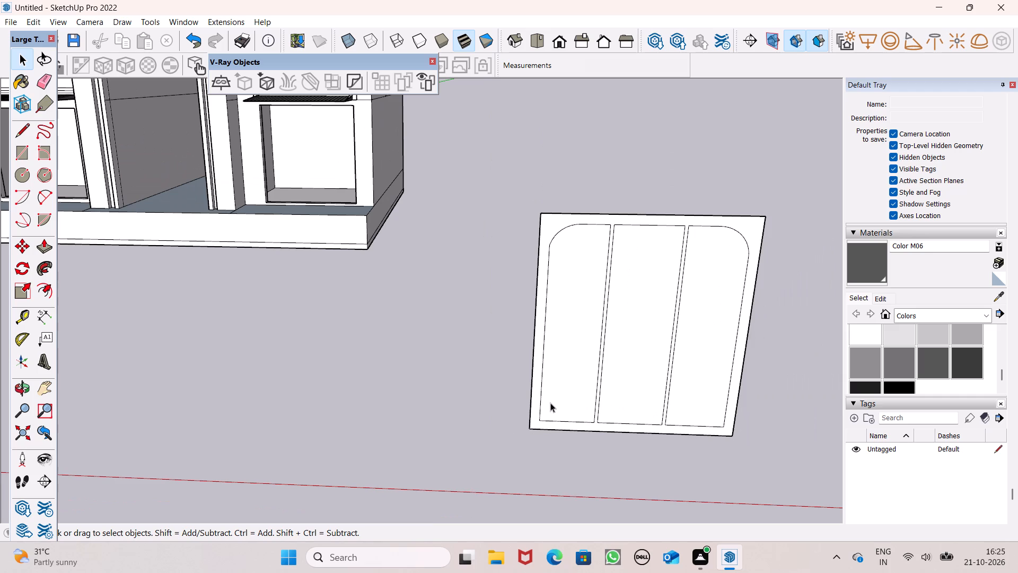
scroll(550, 403, "up", 1)
scroll(544, 401, "down", 9)
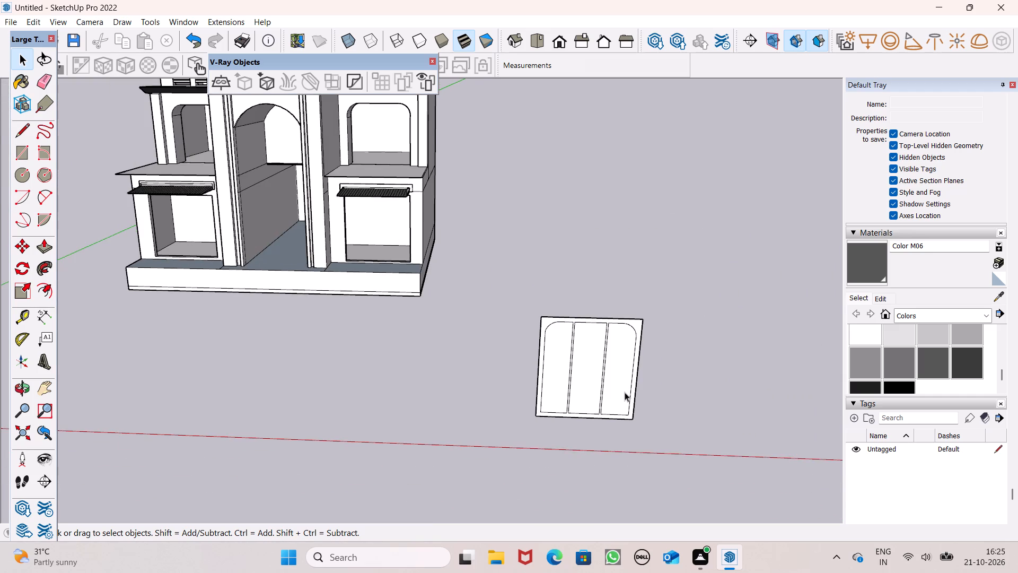
scroll(625, 392, "up", 5)
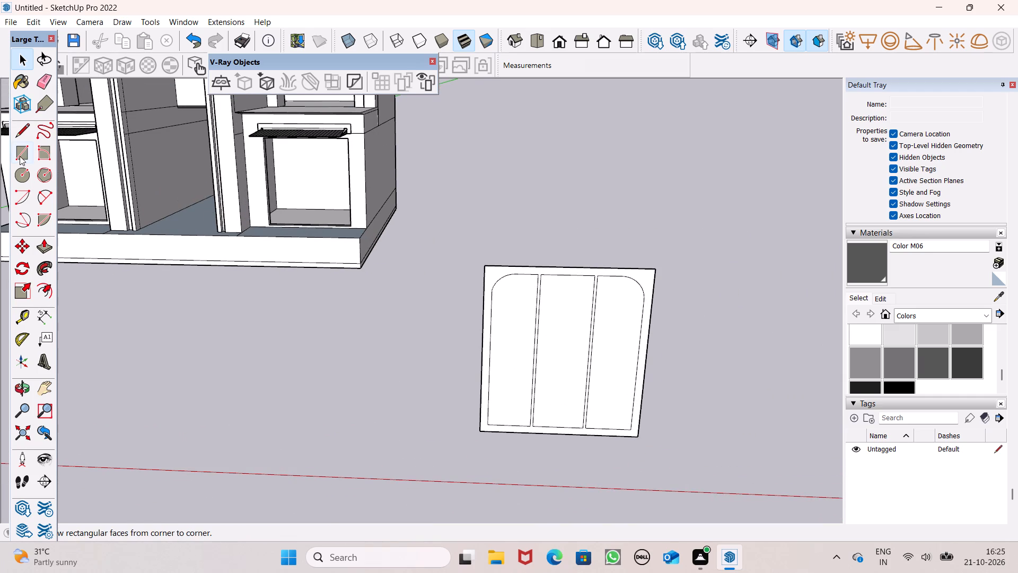
left_click(20, 156)
scroll(485, 219, "down", 3)
scroll(465, 263, "up", 6)
scroll(495, 297, "down", 1)
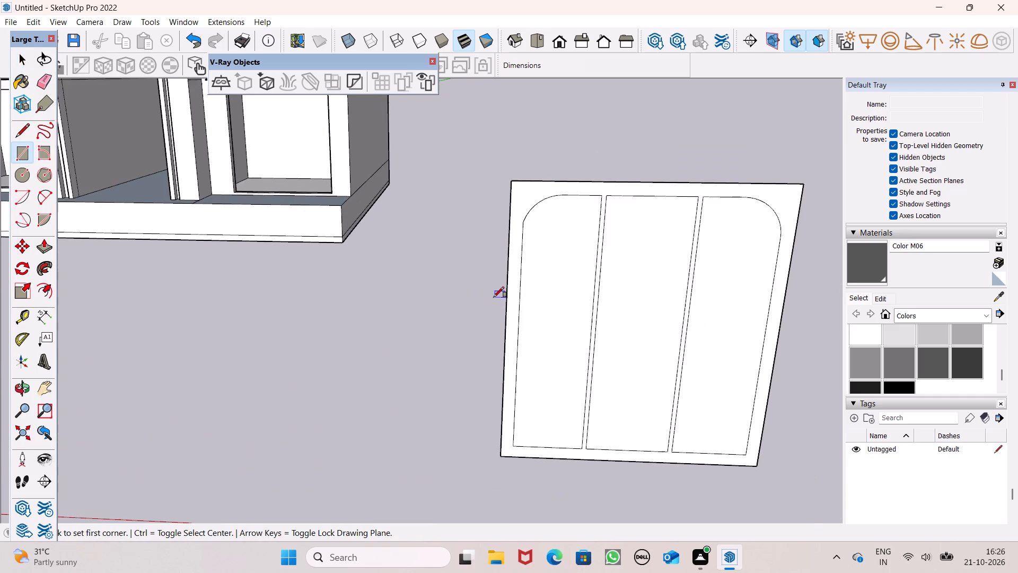
scroll(494, 297, "down", 1)
scroll(567, 308, "up", 1)
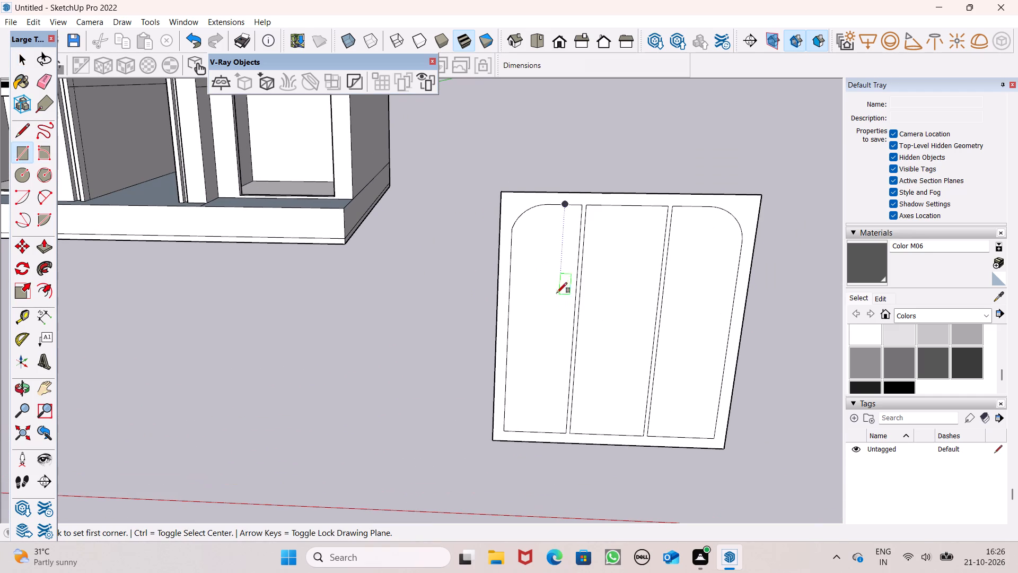
left_click(513, 270)
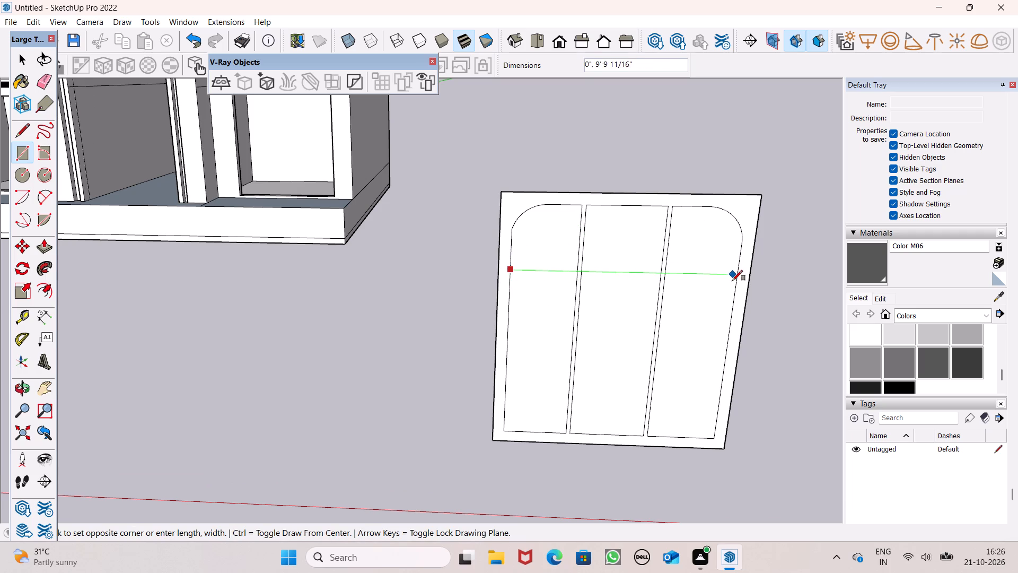
scroll(734, 287, "up", 7)
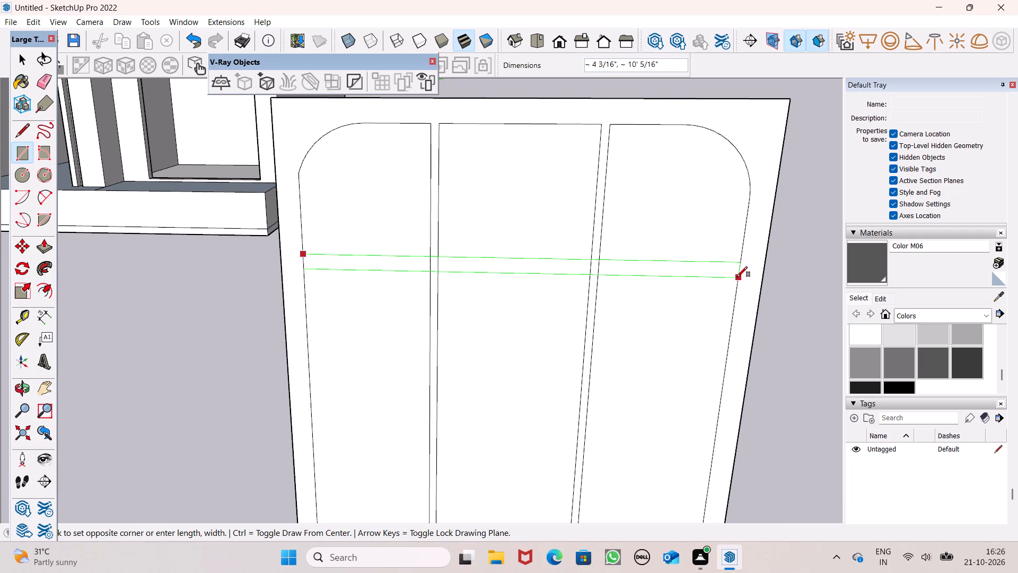
left_click(740, 273)
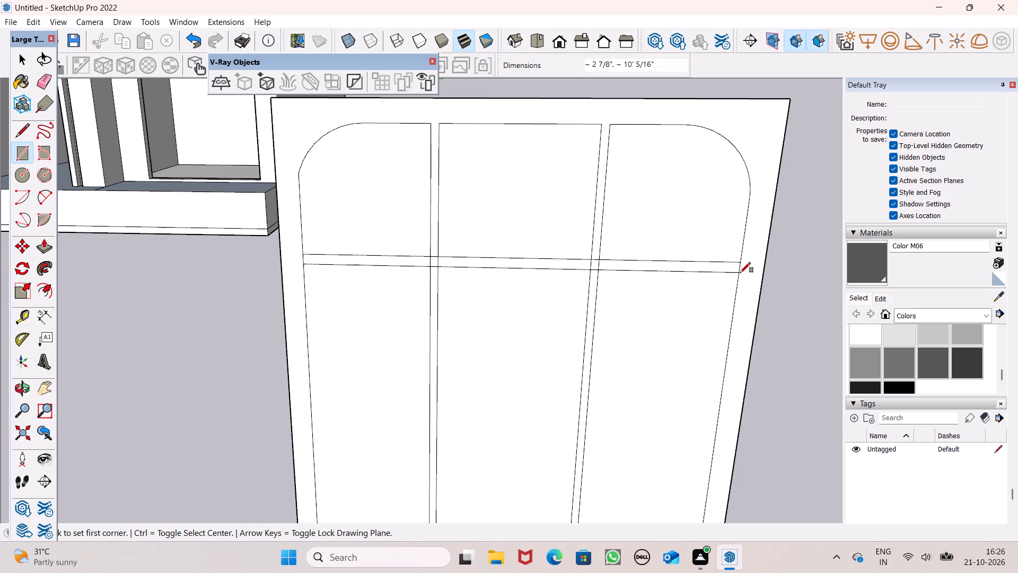
scroll(768, 239, "down", 6)
scroll(679, 270, "down", 5)
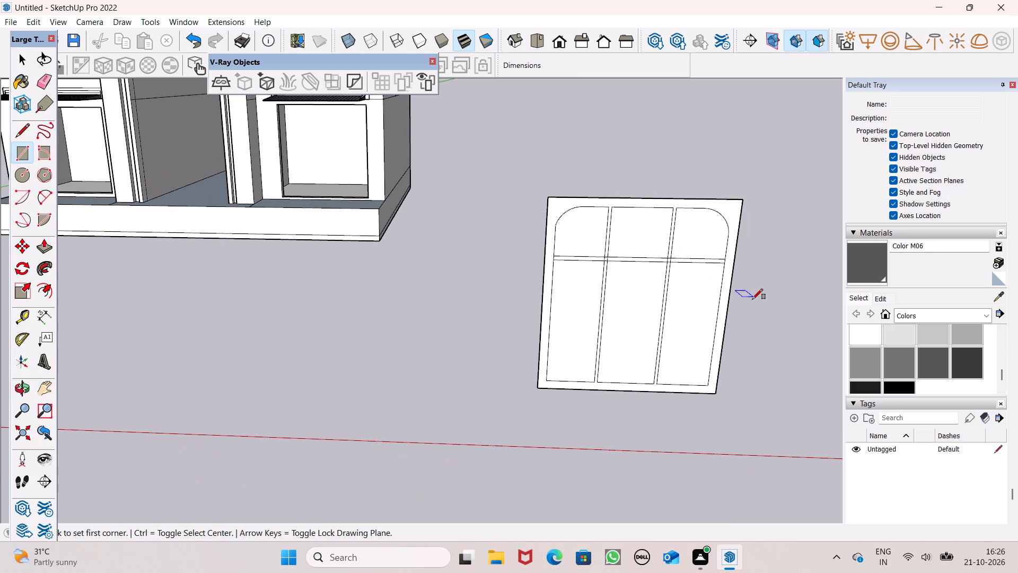
key("space")
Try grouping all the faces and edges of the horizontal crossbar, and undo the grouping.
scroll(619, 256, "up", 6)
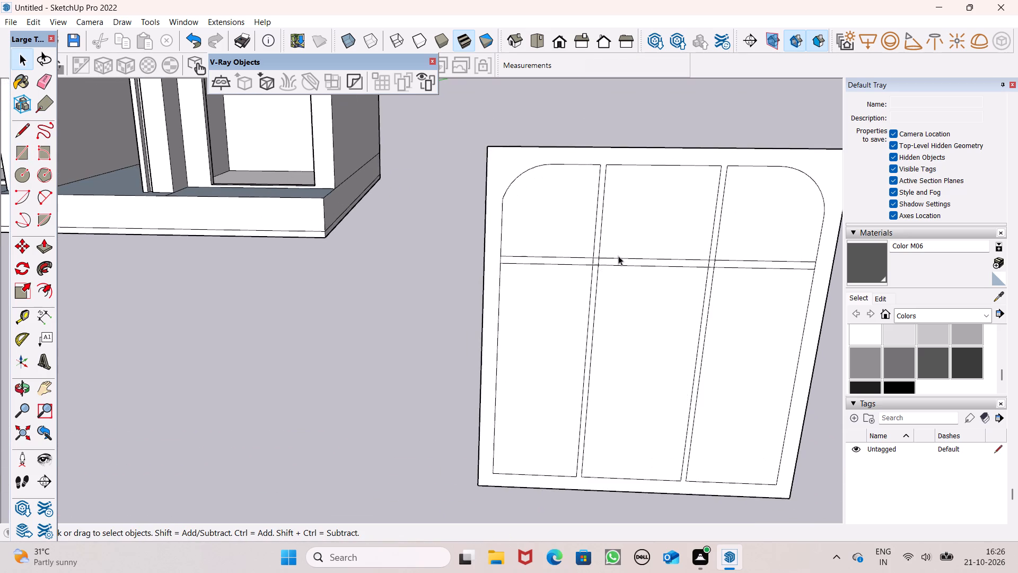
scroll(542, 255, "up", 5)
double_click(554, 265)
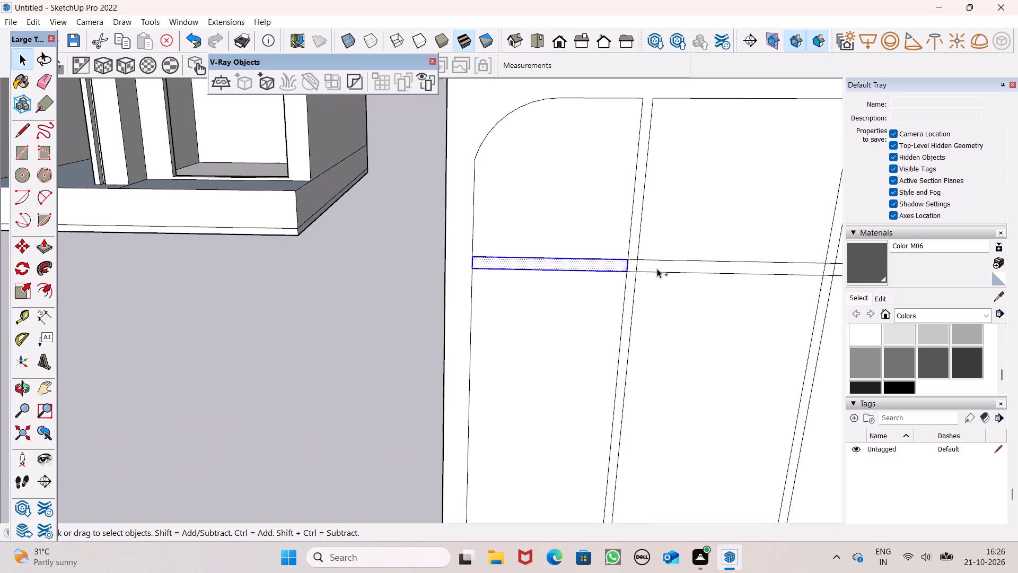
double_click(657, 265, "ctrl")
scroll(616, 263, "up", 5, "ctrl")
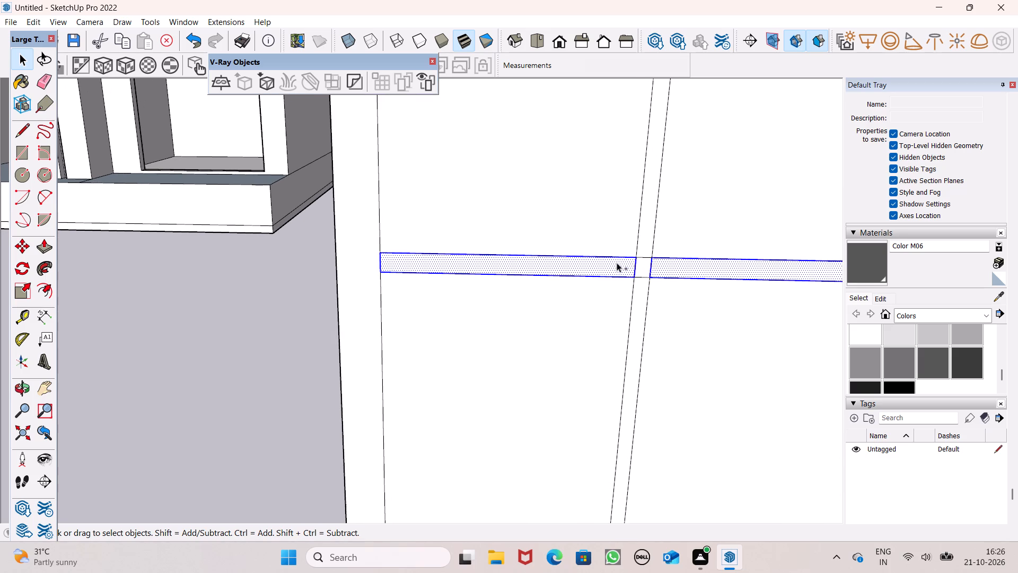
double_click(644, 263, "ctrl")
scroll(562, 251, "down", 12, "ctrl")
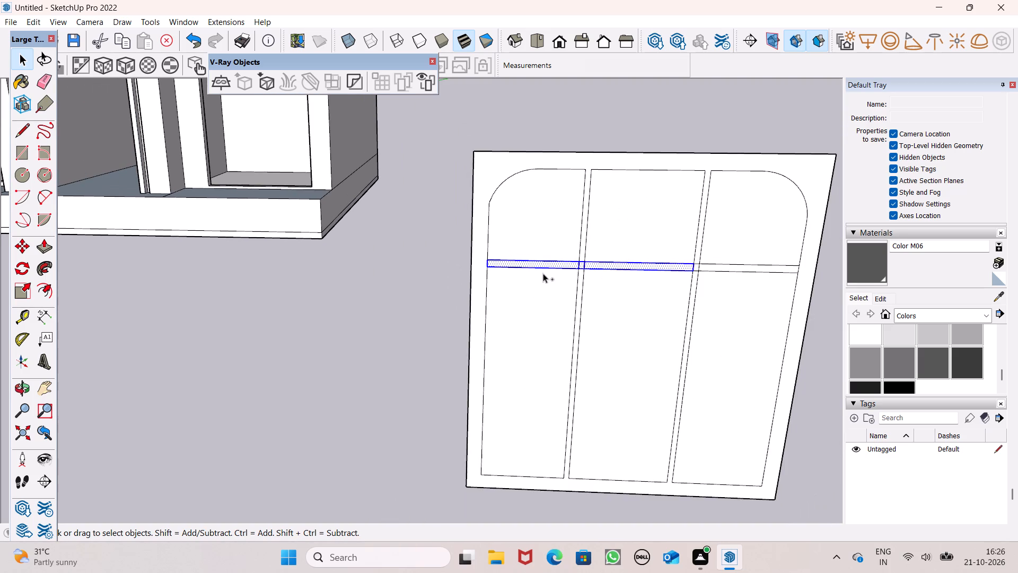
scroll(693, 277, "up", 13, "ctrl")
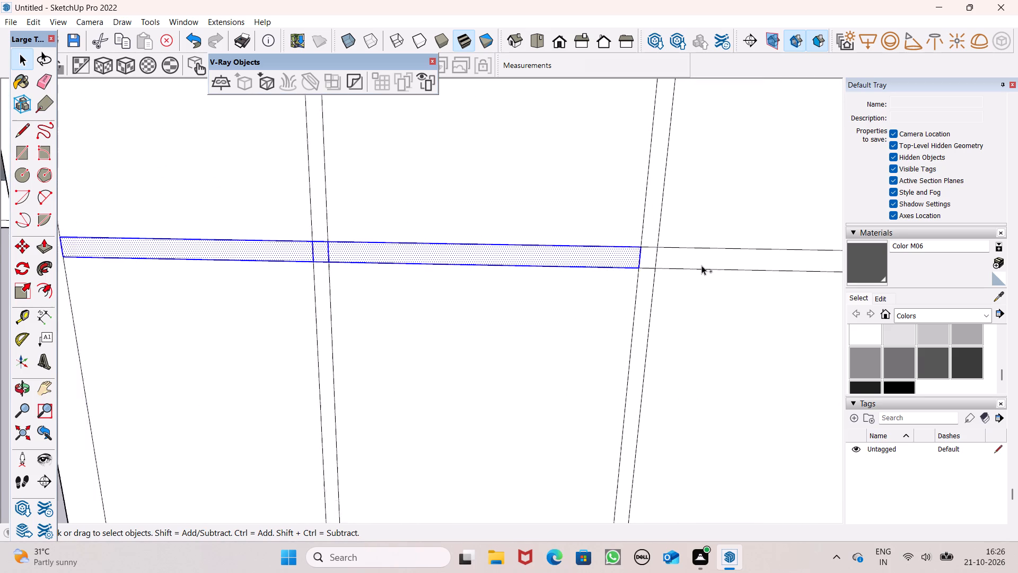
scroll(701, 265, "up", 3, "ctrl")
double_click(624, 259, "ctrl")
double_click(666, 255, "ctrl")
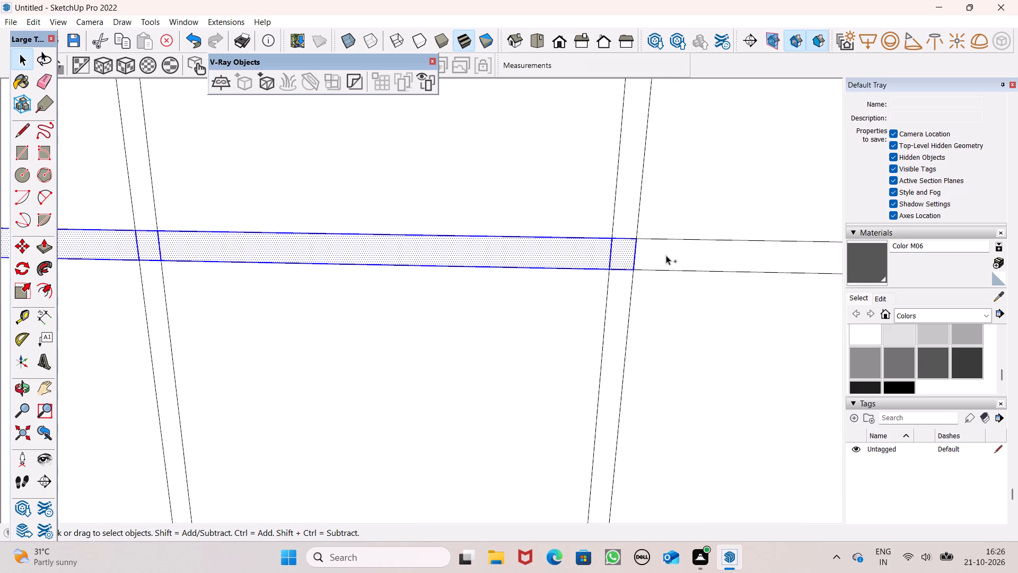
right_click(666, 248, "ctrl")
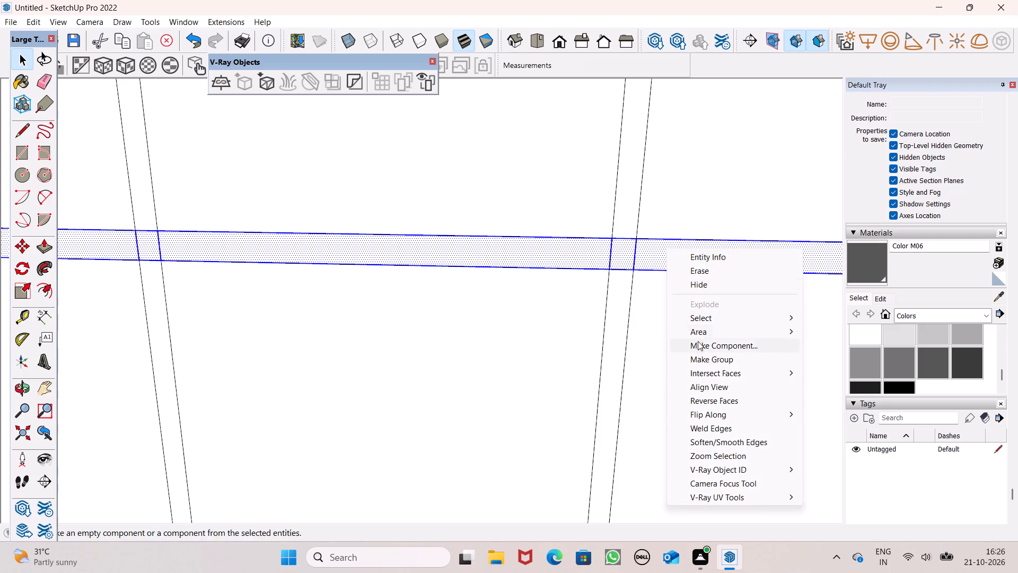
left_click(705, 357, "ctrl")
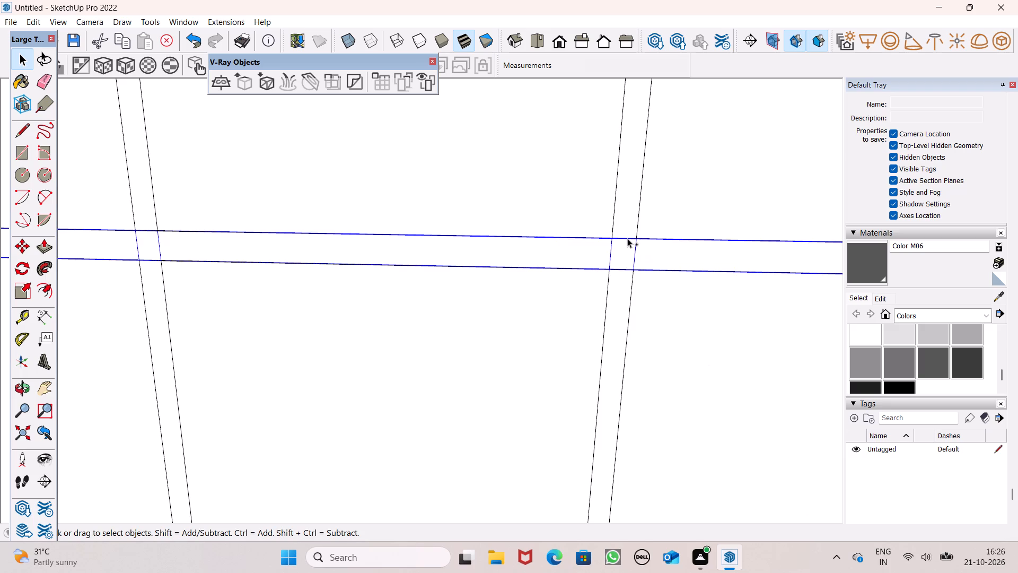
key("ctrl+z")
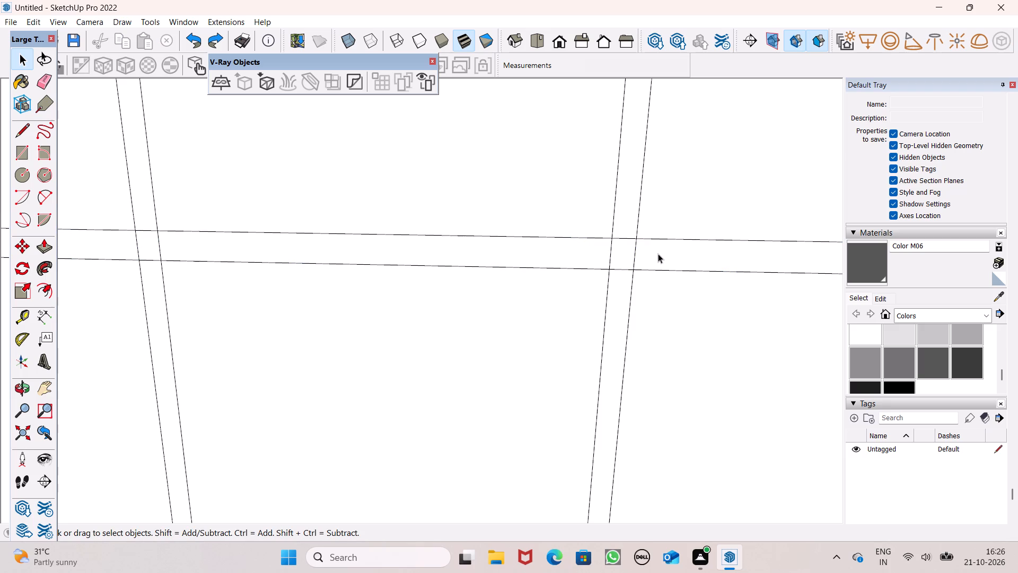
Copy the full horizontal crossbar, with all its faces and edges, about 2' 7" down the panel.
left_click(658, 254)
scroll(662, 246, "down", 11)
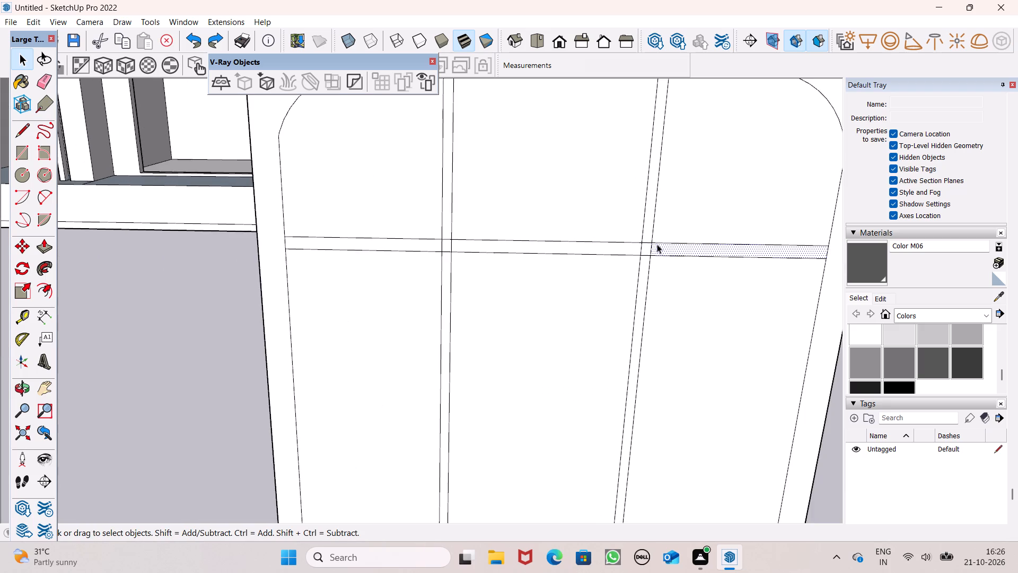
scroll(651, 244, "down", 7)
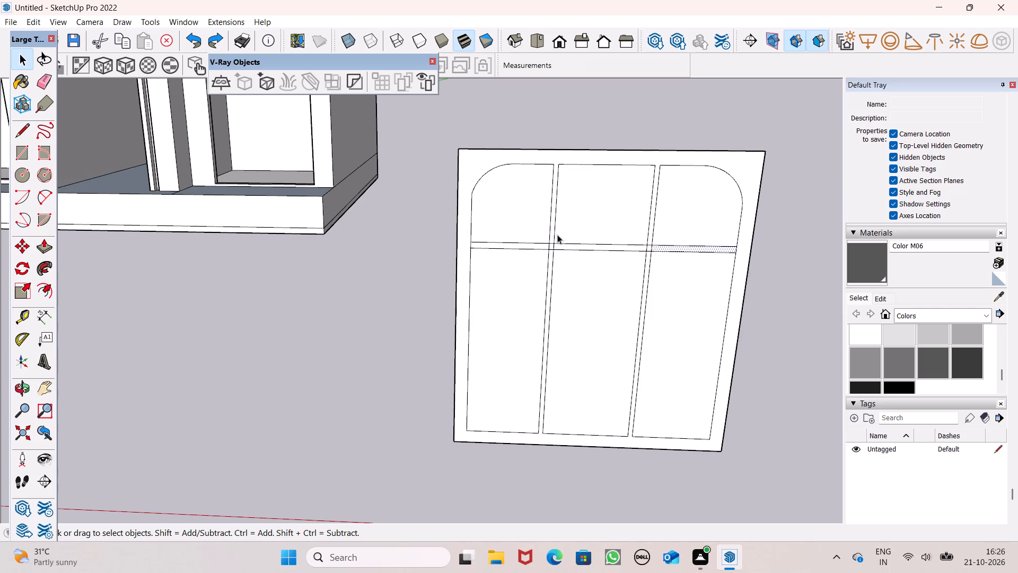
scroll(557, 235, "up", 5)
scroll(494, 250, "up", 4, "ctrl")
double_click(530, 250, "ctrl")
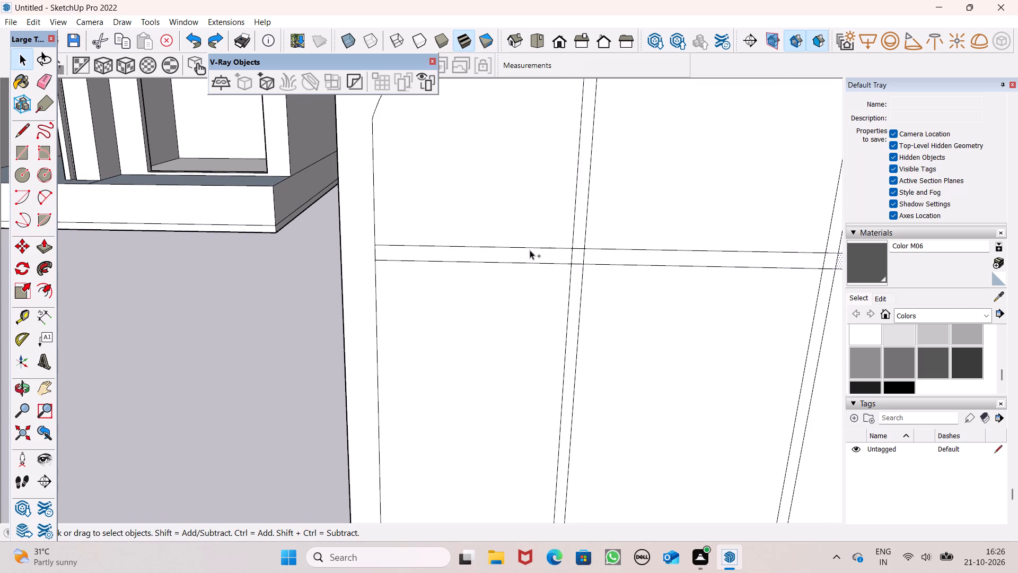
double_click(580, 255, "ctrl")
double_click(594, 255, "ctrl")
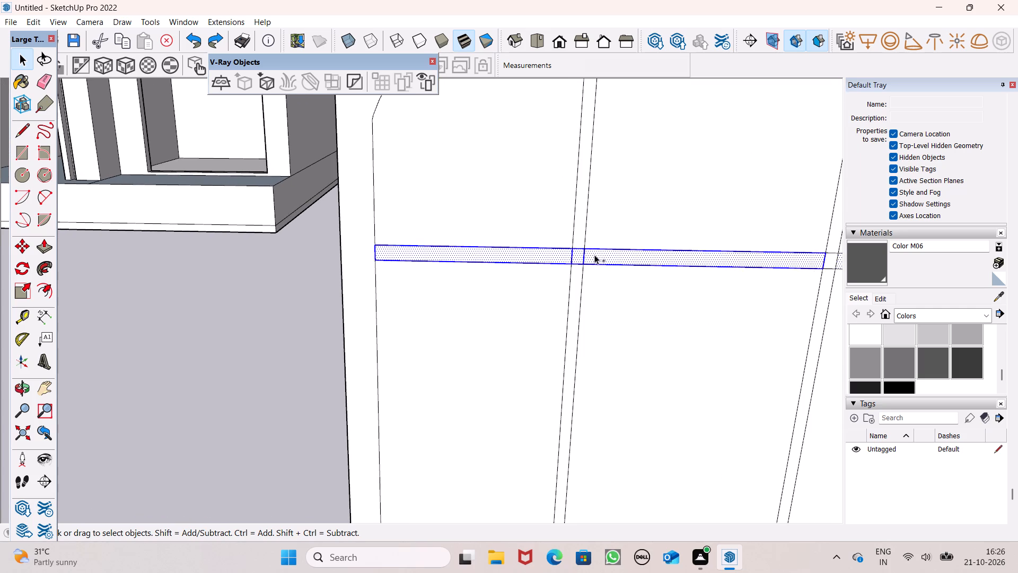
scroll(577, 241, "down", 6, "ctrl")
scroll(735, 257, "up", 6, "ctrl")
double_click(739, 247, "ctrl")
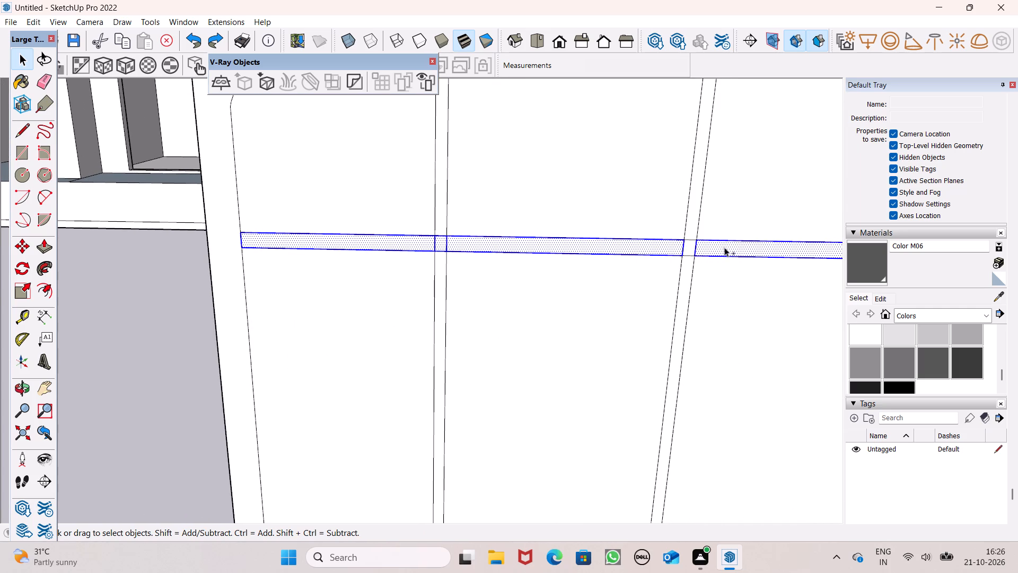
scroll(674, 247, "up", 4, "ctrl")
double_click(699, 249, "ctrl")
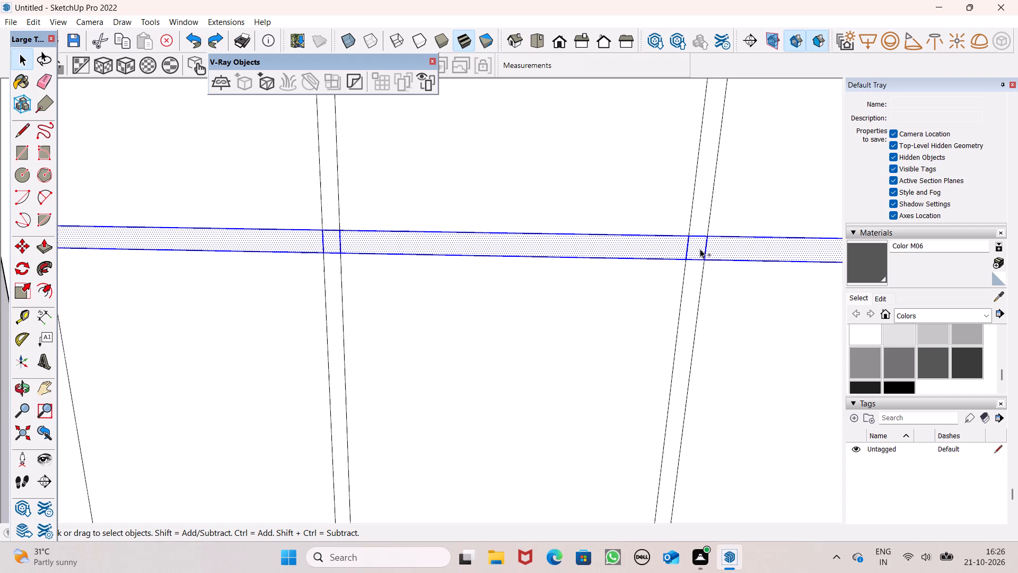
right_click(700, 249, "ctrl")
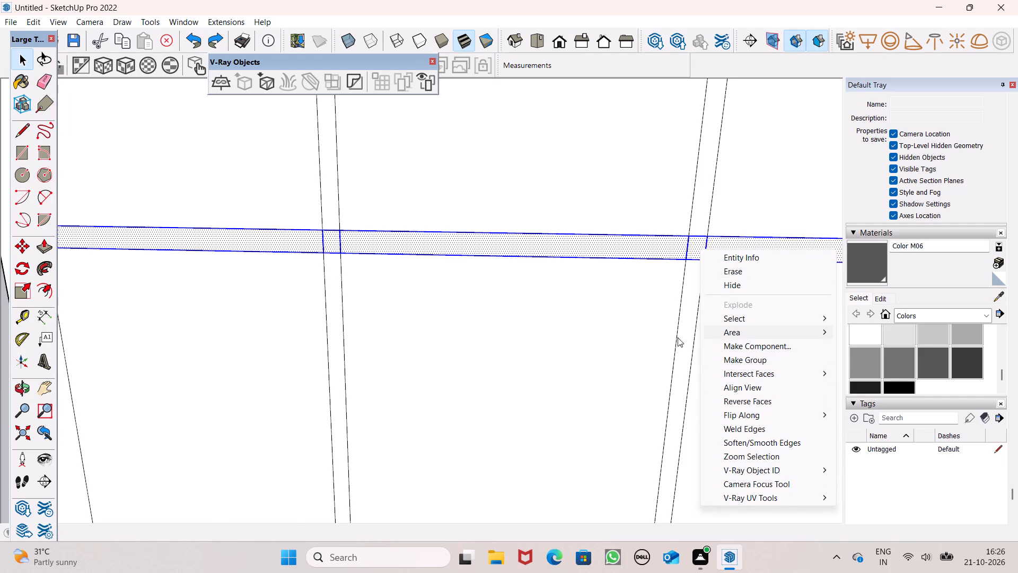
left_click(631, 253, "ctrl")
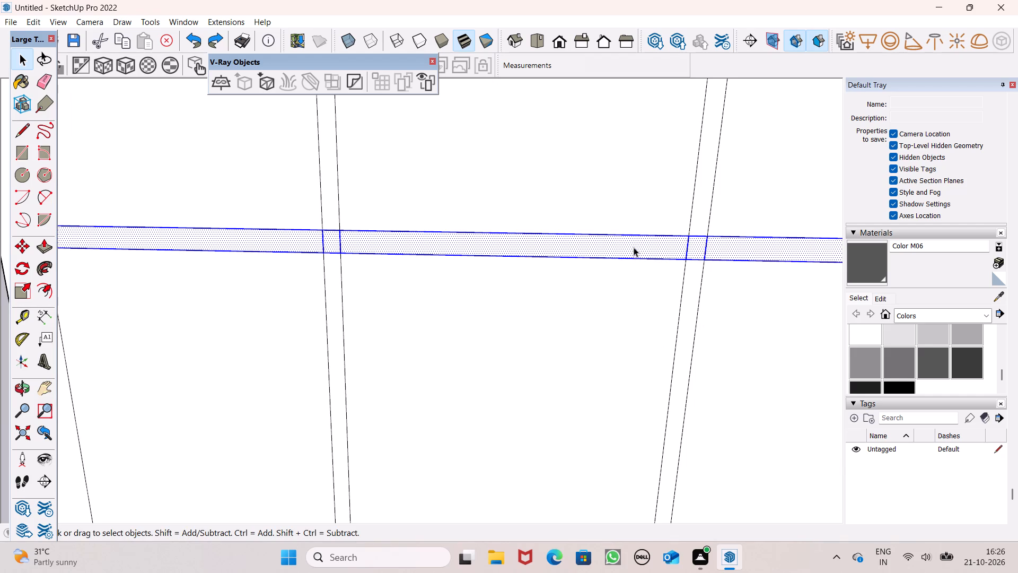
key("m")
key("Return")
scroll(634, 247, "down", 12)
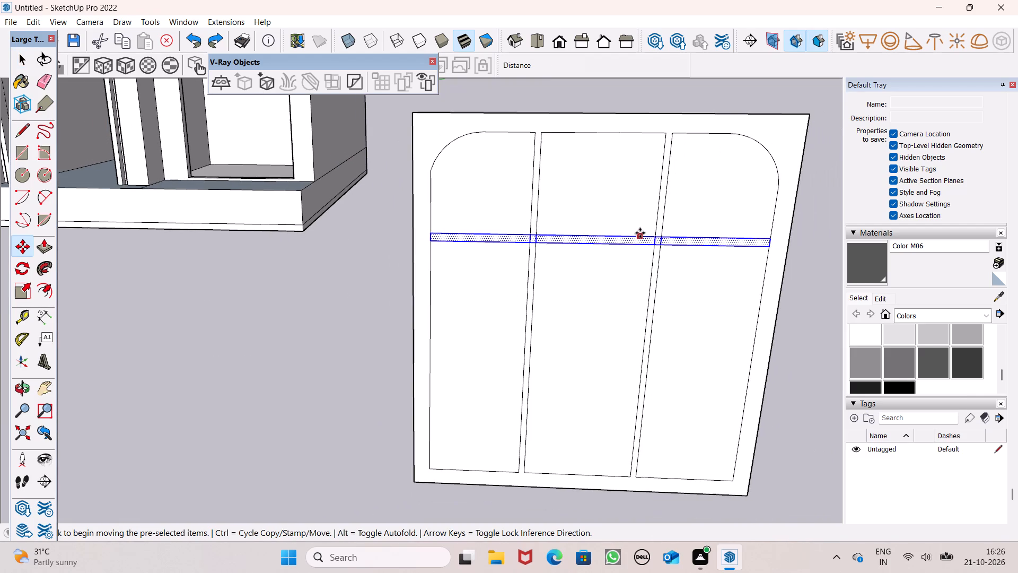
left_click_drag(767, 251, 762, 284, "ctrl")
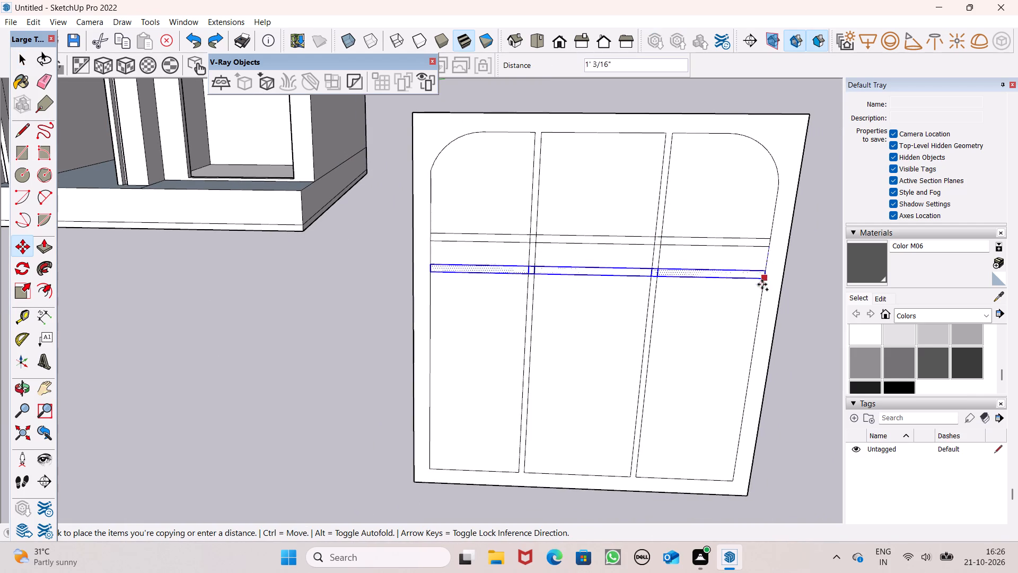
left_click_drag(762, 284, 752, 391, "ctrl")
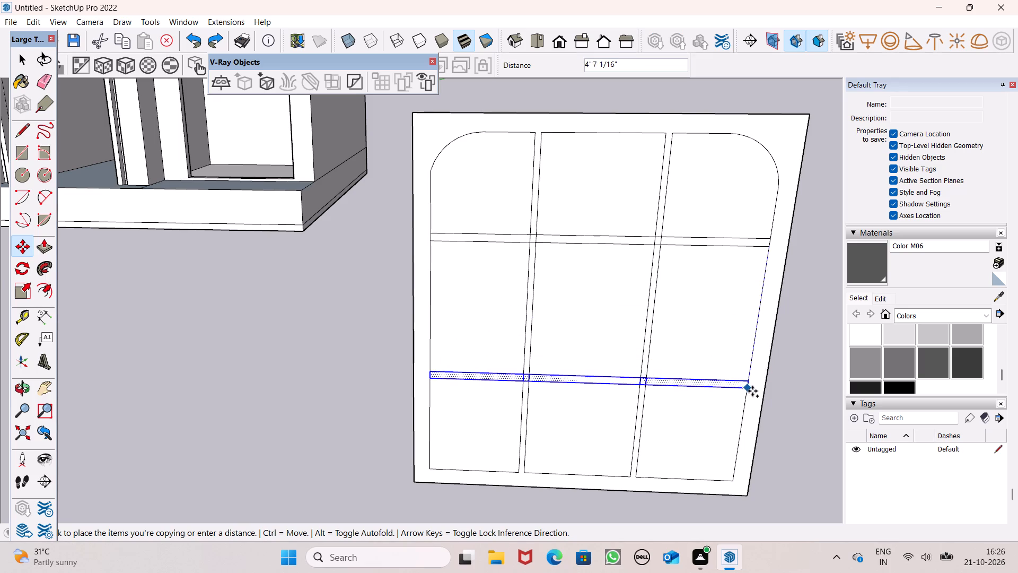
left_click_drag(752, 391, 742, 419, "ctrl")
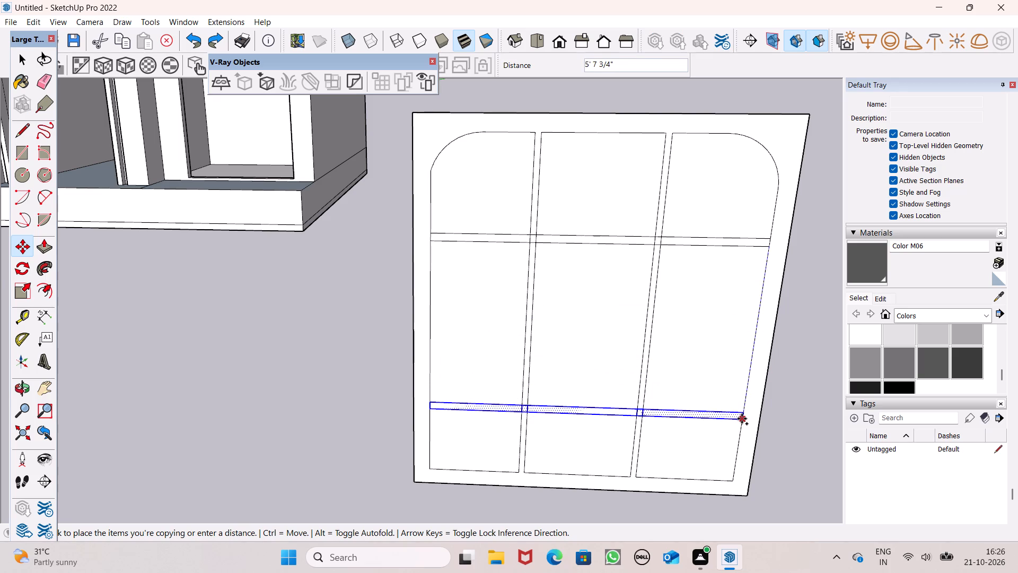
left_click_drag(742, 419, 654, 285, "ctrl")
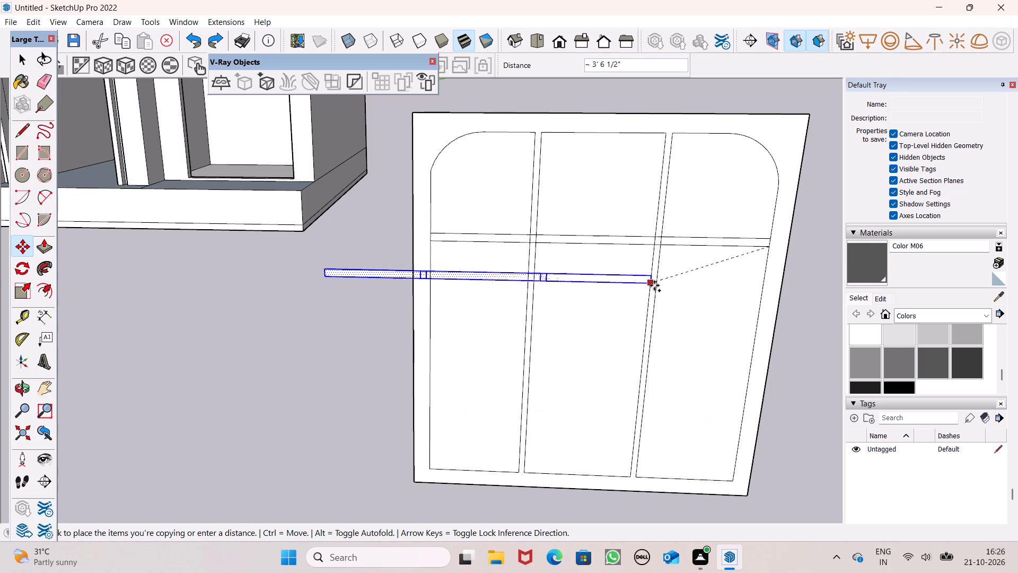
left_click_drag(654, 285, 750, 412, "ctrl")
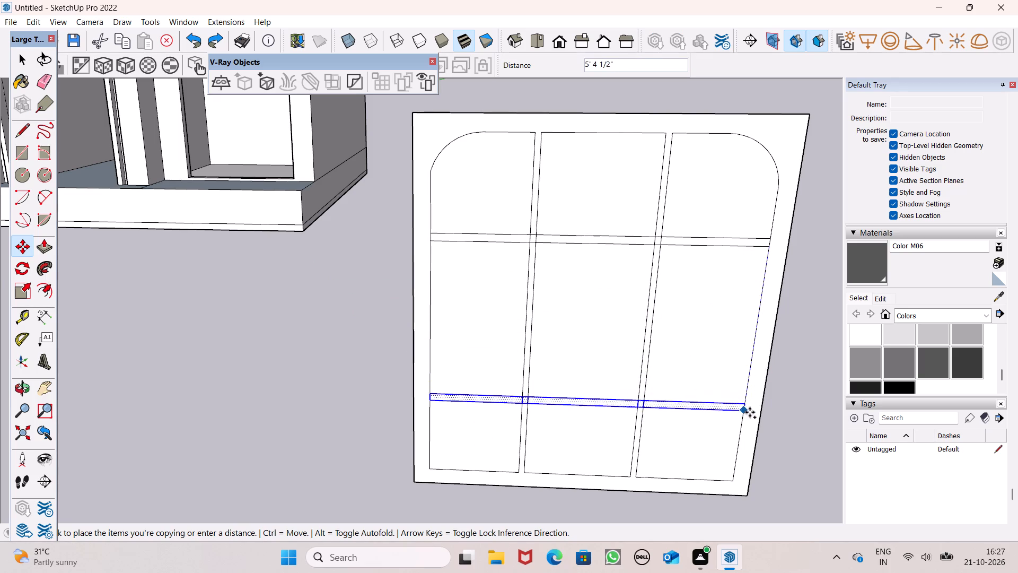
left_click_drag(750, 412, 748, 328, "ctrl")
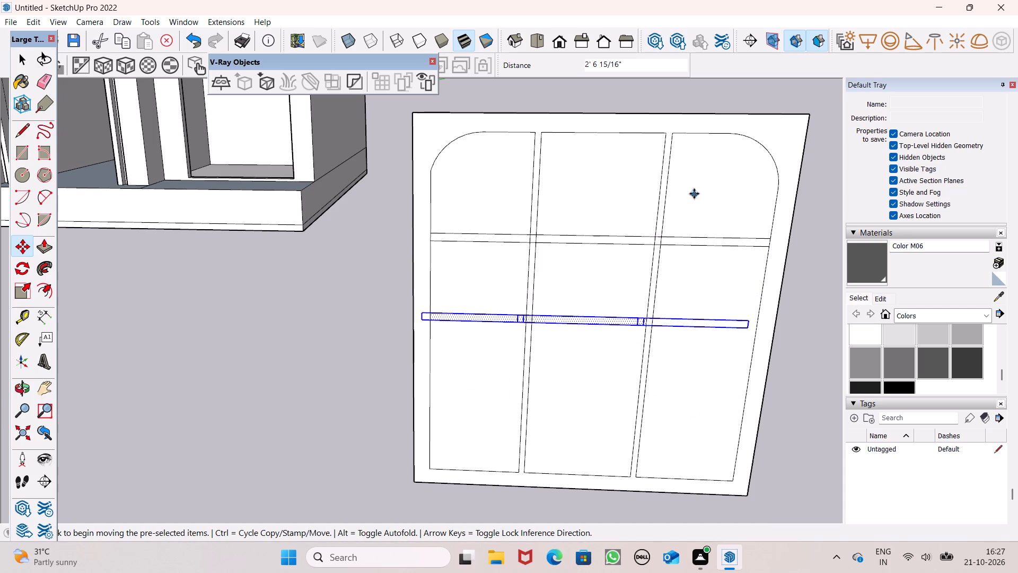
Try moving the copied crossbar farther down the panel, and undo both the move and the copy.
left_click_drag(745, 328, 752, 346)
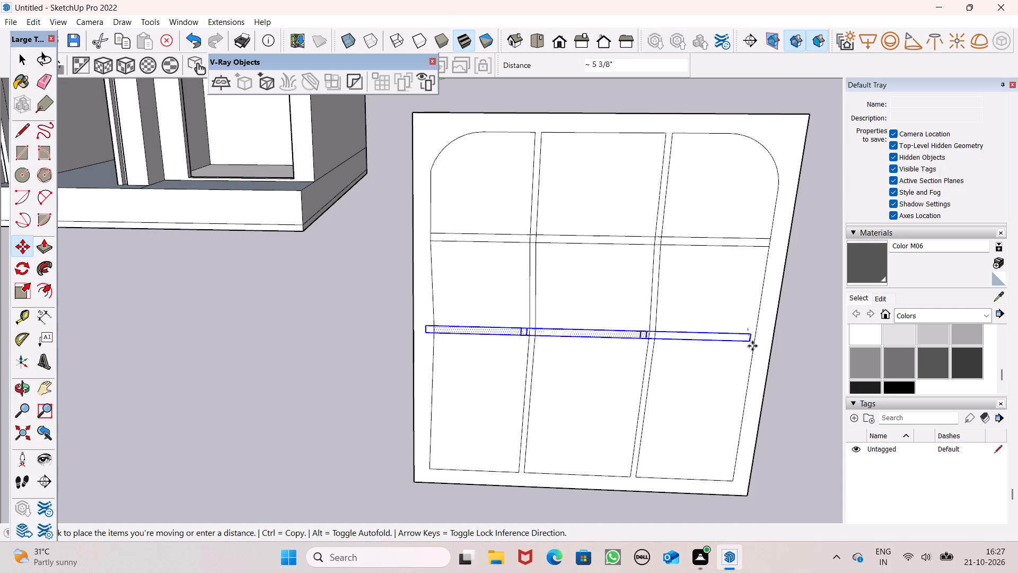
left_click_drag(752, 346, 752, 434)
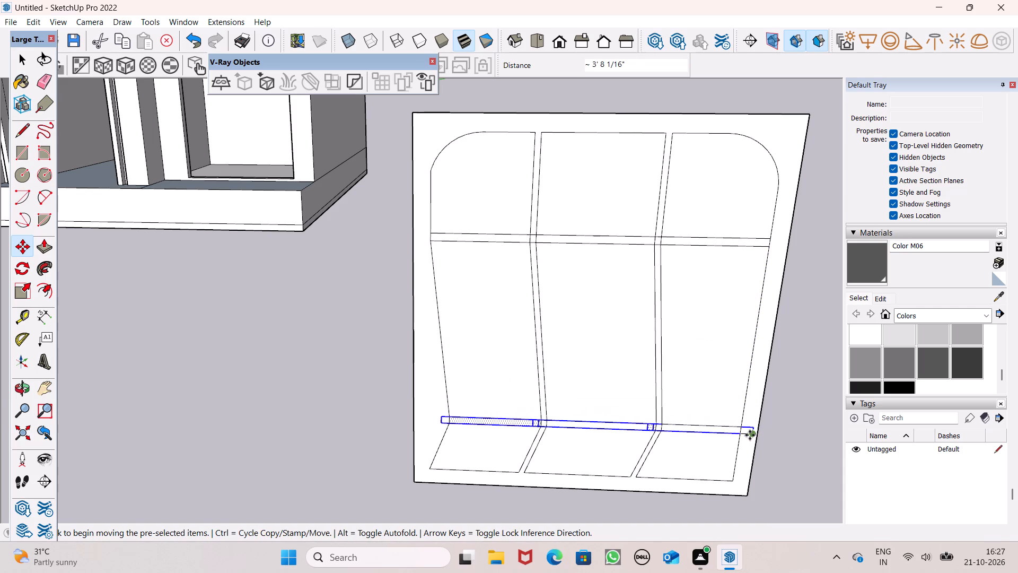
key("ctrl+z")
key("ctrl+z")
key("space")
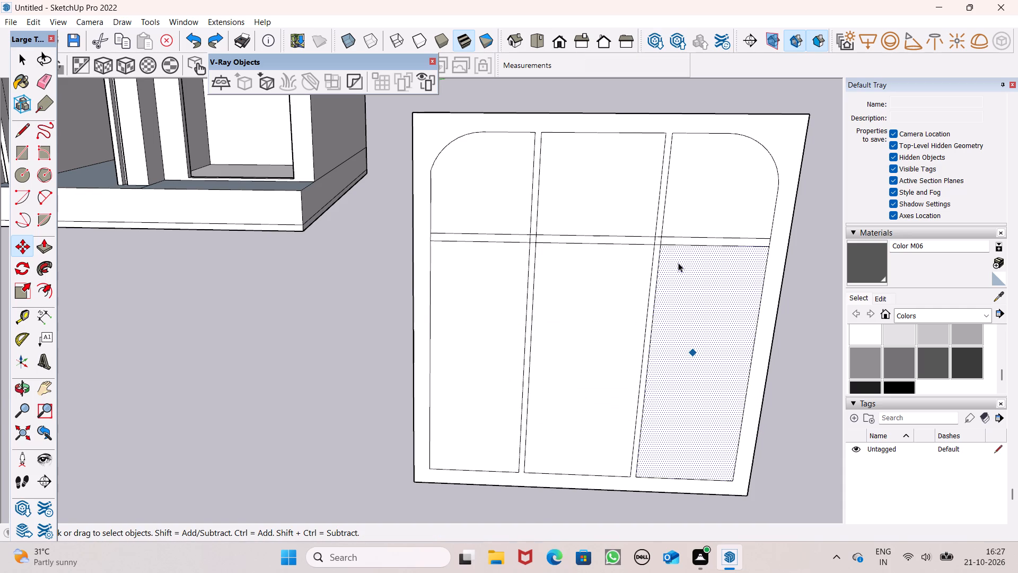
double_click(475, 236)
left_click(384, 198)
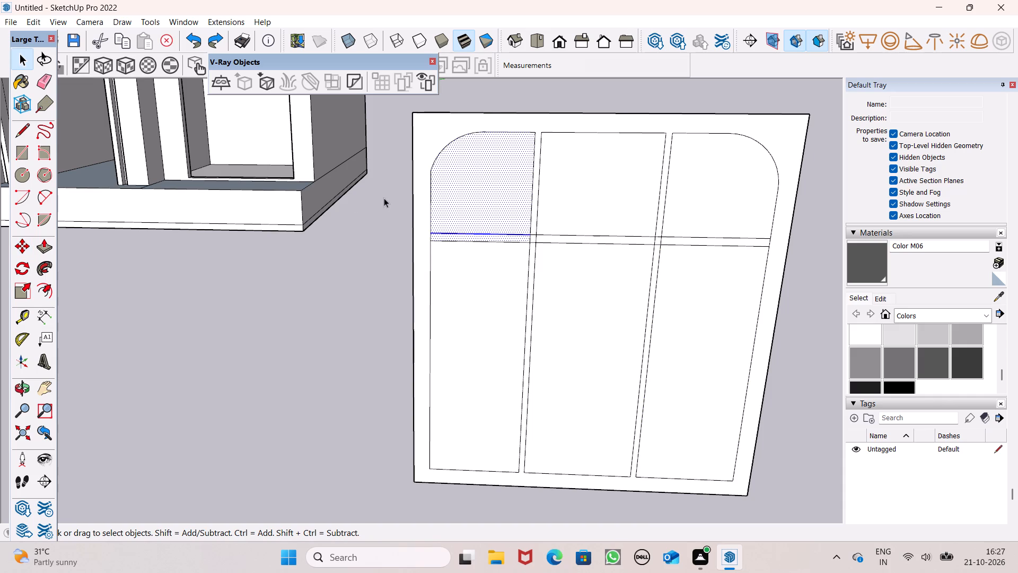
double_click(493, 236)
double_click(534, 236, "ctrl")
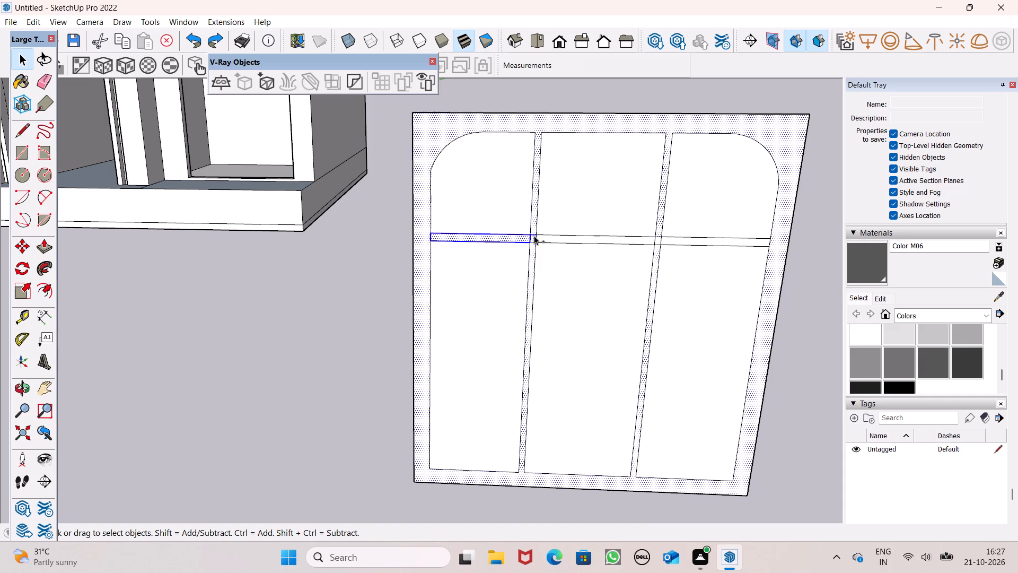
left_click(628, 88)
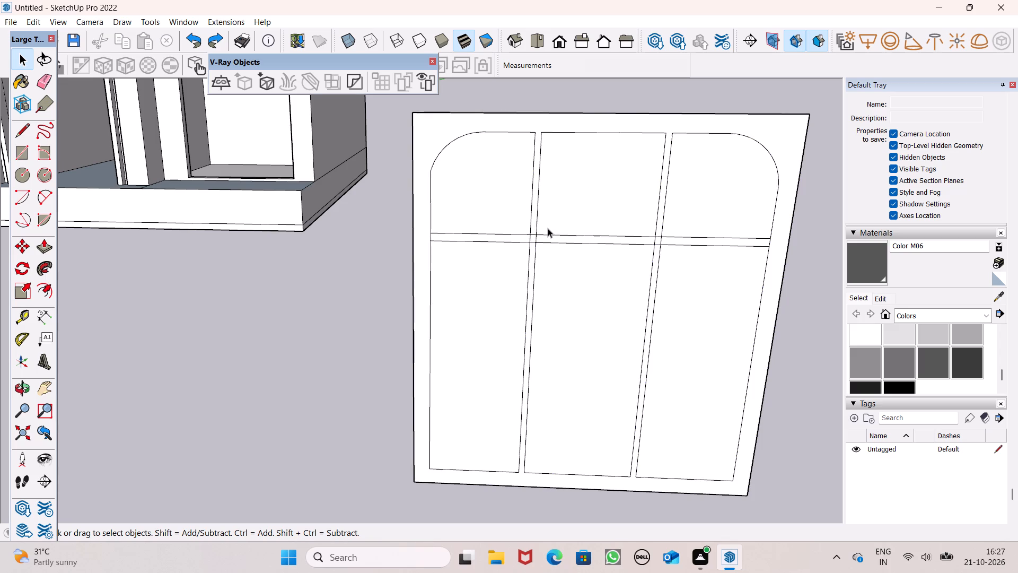
Copy all faces and edges of the horizontal crossbar about 5' 3 3/4" straight down, across the lower part of the three bays.
scroll(514, 263, "up", 2)
double_click(511, 231)
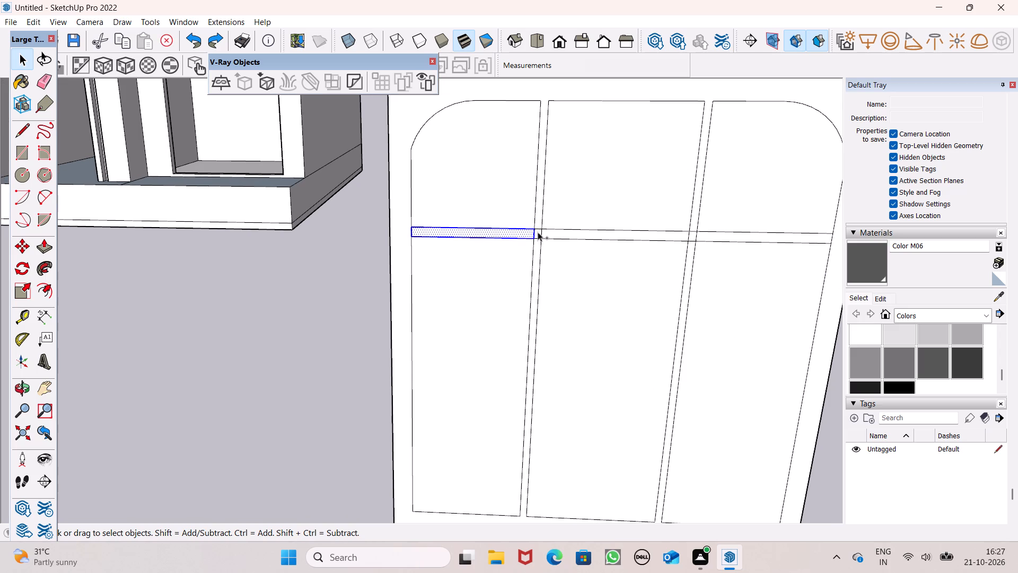
double_click(538, 233, "ctrl")
double_click(551, 233, "ctrl")
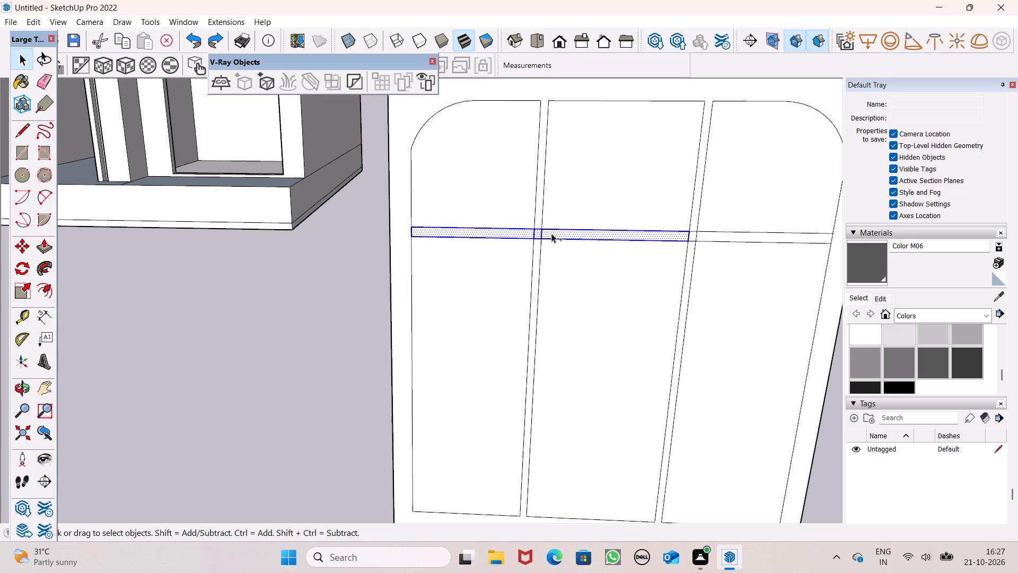
double_click(694, 237, "ctrl")
double_click(715, 235, "ctrl")
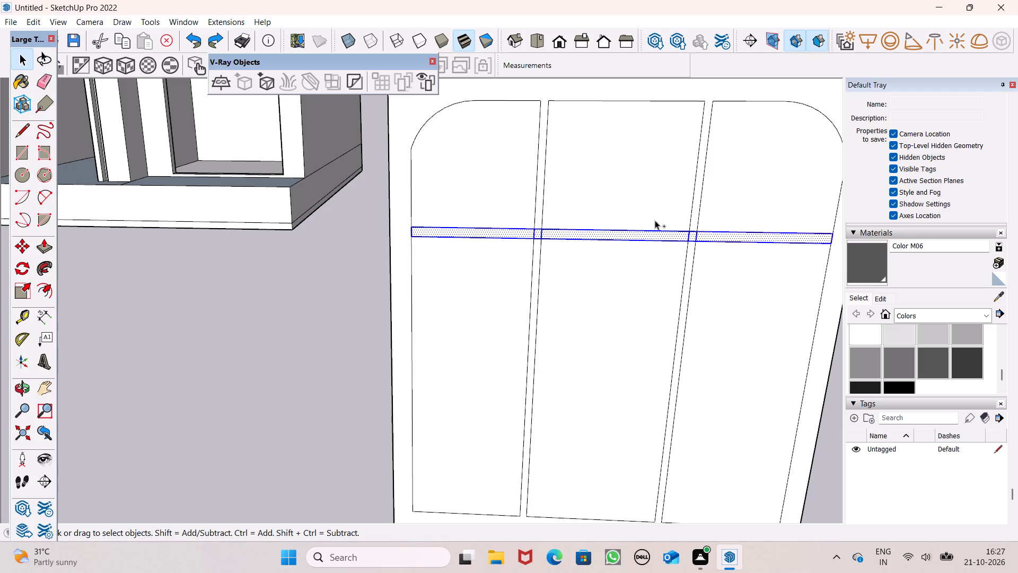
scroll(655, 220, "down", 1, "ctrl")
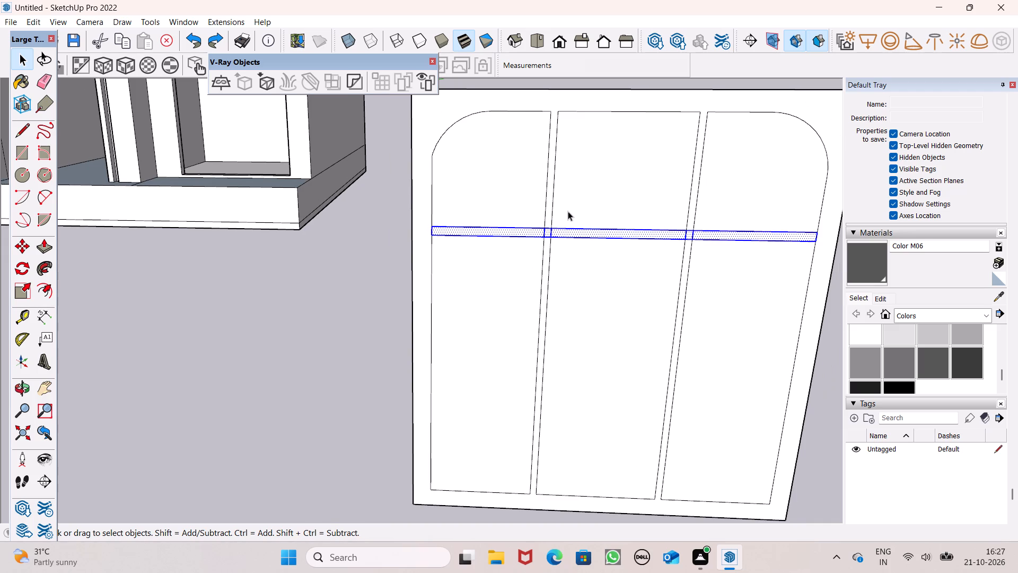
key("m")
key("Return")
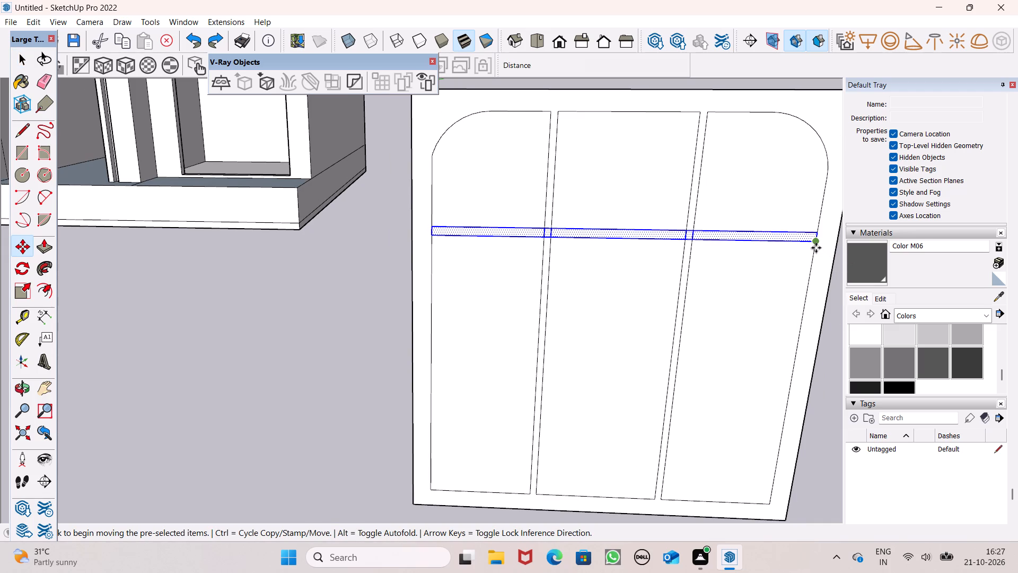
left_click_drag(815, 243, 778, 434, "ctrl")
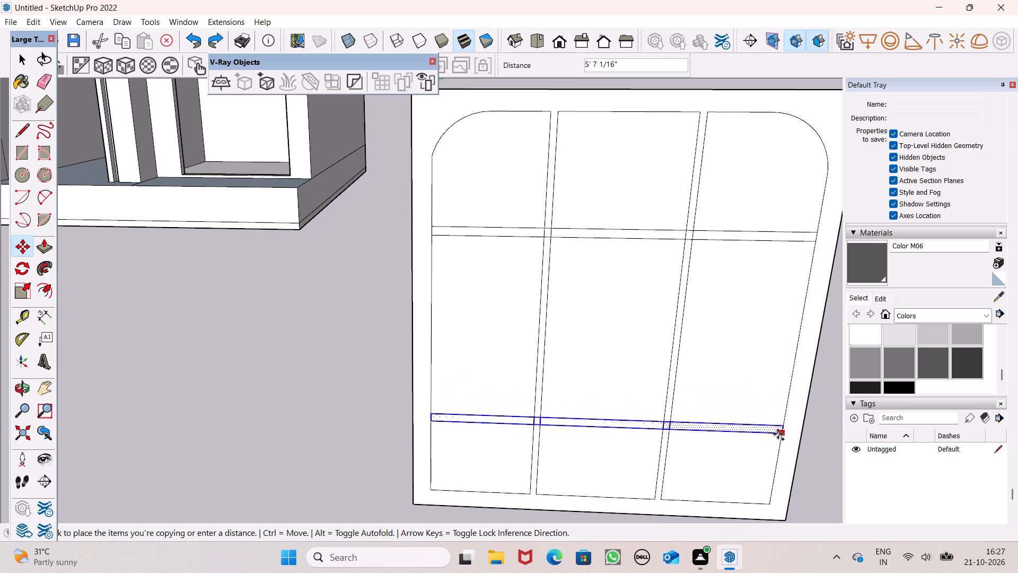
left_click_drag(778, 434, 778, 423, "ctrl")
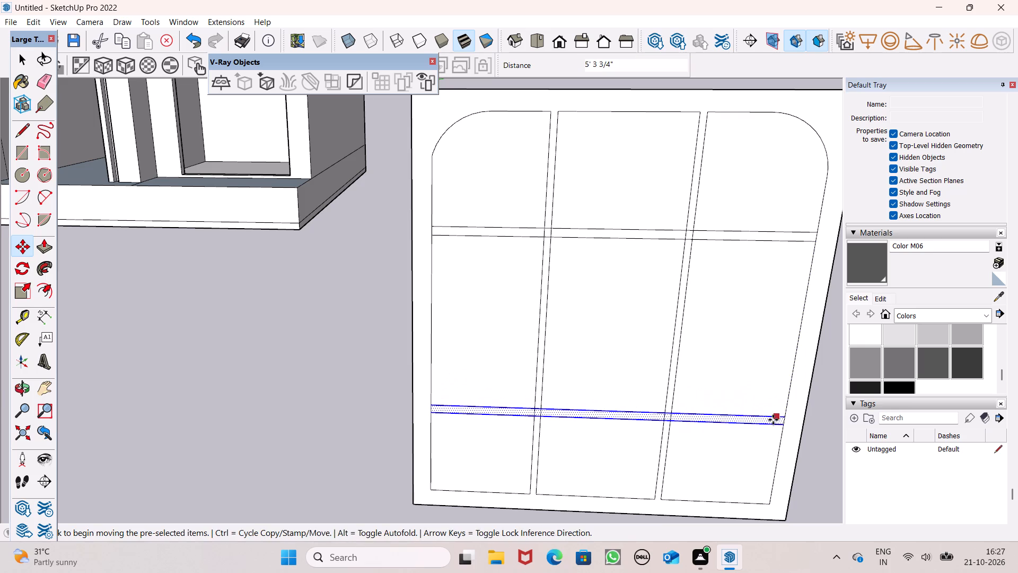
key("space")
scroll(700, 276, "down", 4)
key("space")
left_click(463, 271)
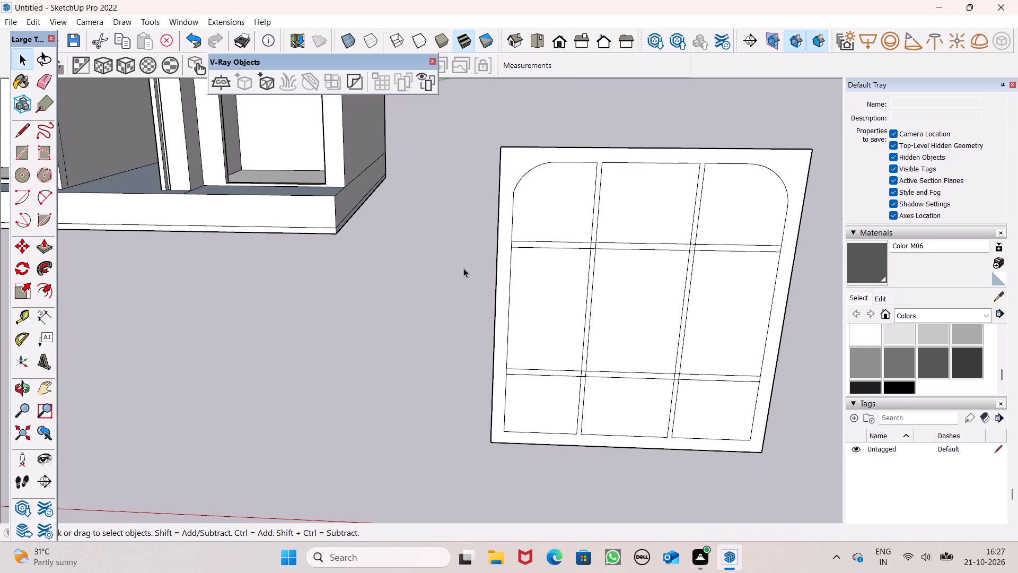
Erase the short edge segments where the lower crossbar crosses the vertical mullion between the first and middle bays.
left_click(43, 77)
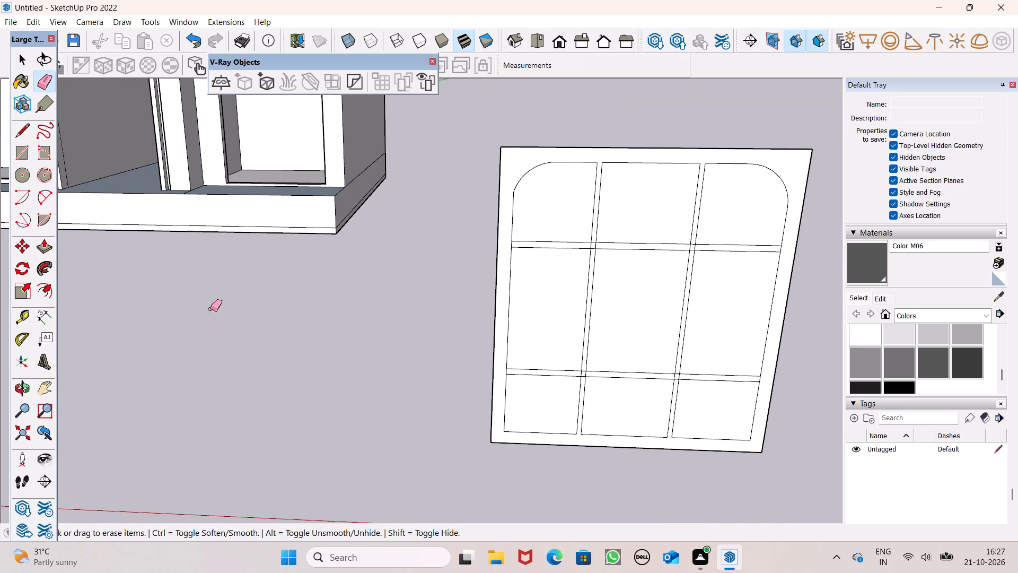
scroll(578, 396, "up", 5)
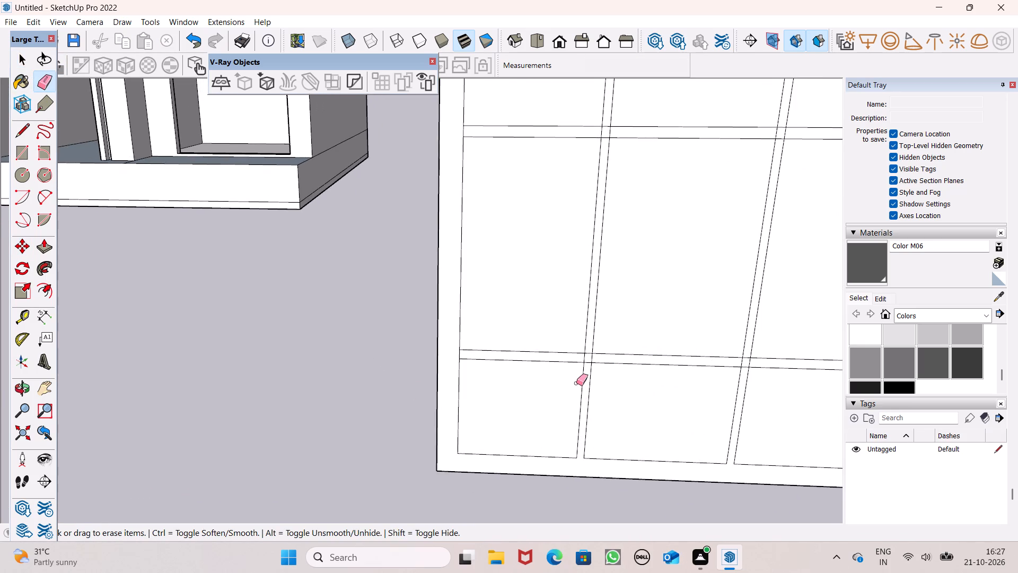
scroll(578, 374, "up", 6)
left_click(593, 351)
left_click(595, 350)
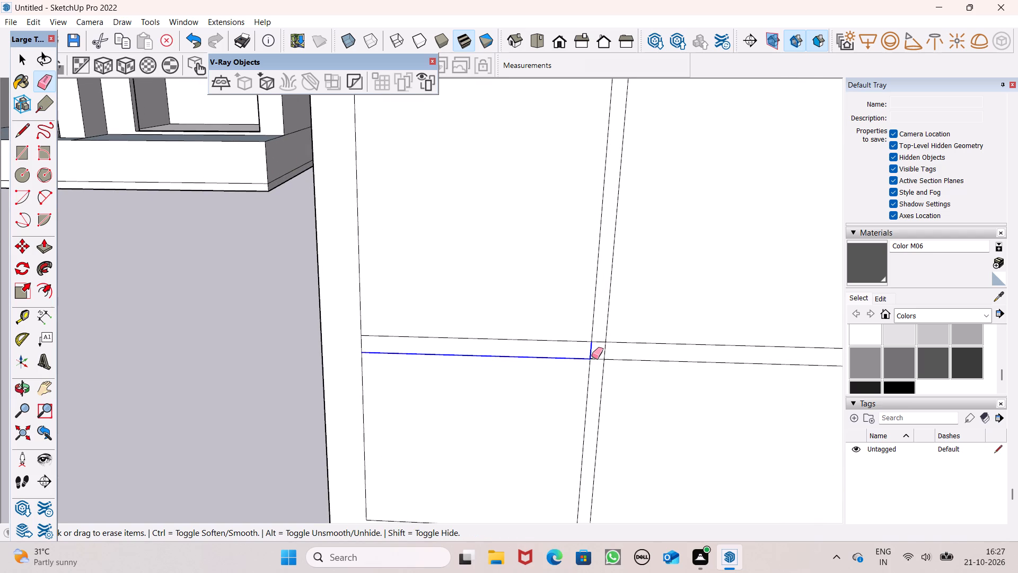
key("ctrl+z")
left_click_drag(599, 336, 605, 352)
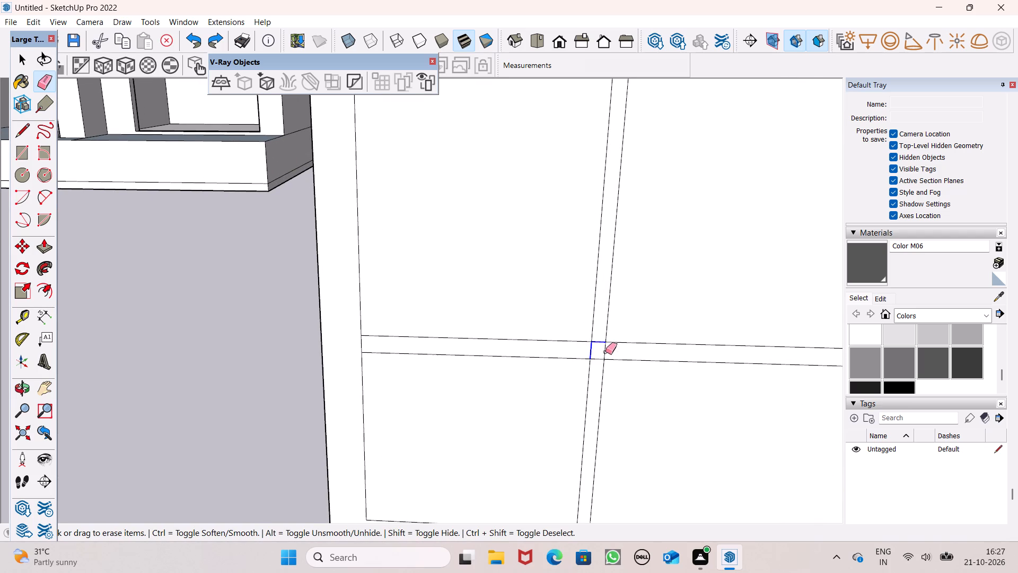
left_click_drag(605, 352, 601, 360)
scroll(583, 301, "down", 10)
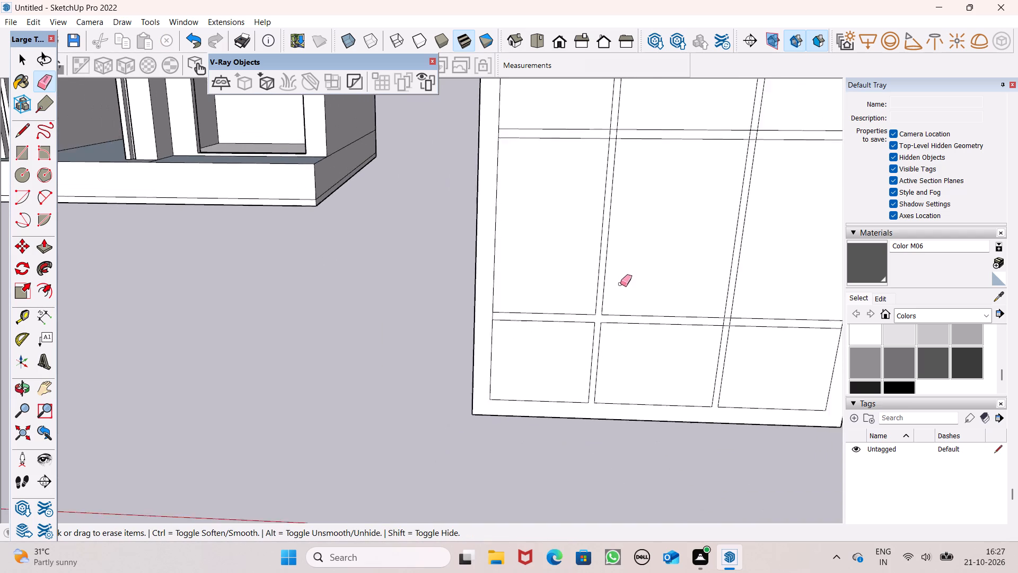
Erase the short edges closing both crossbars at the frame side of the first bay.
scroll(620, 284, "down", 1)
scroll(488, 305, "up", 1)
scroll(547, 222, "down", 4)
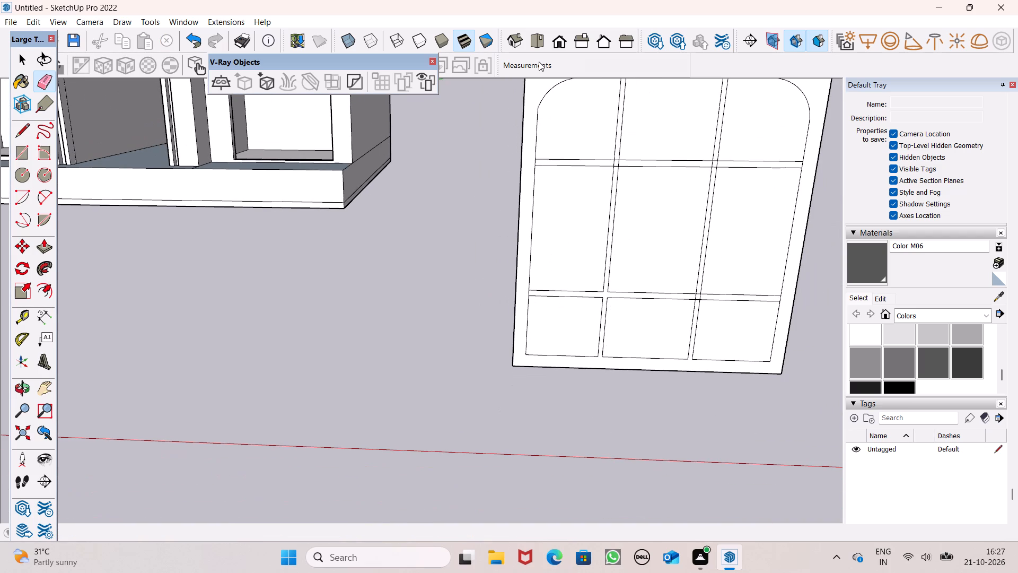
scroll(544, 169, "up", 5)
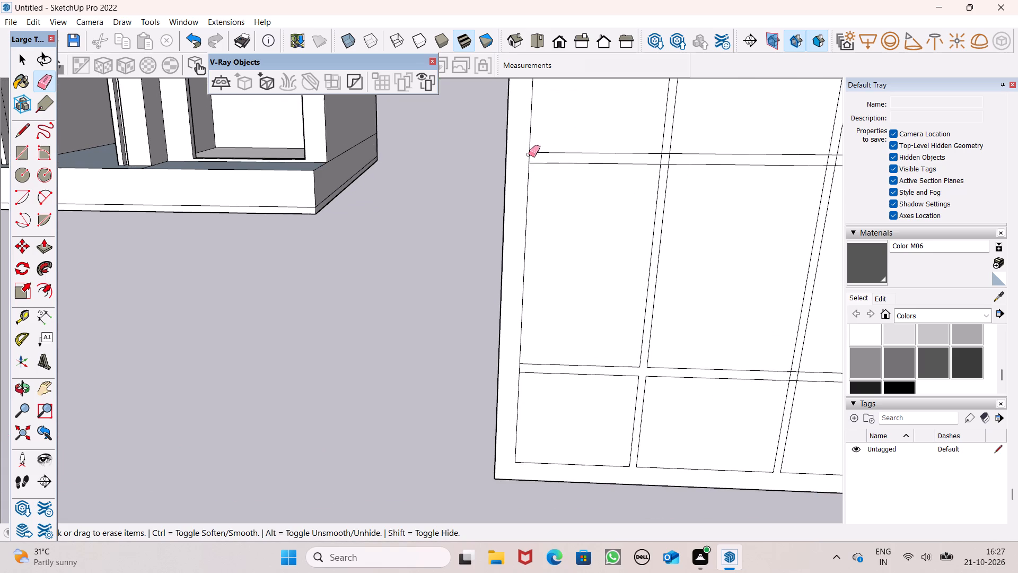
left_click(529, 154)
left_click_drag(522, 367, 521, 367)
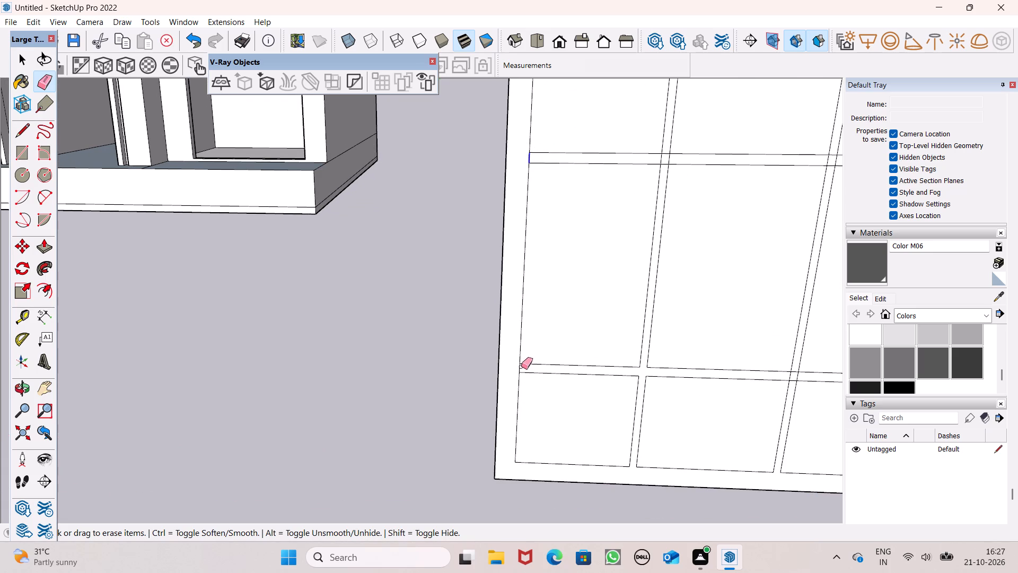
left_click_drag(521, 367, 514, 369)
Erase the short edge segments where the upper crossbar crosses the mullion between the first and middle bays.
scroll(502, 327, "down", 3)
scroll(604, 215, "up", 4)
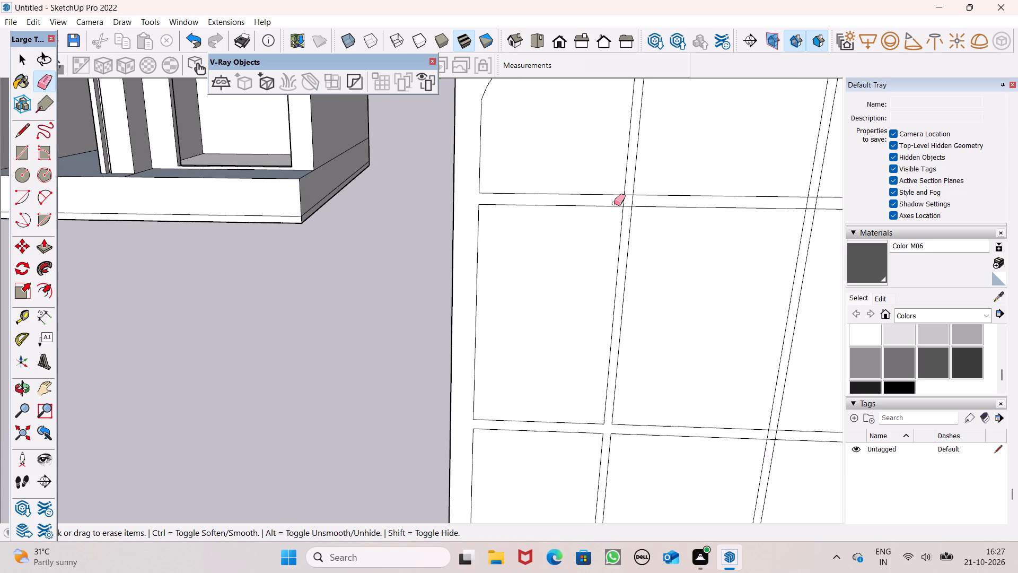
scroll(657, 175, "up", 6)
left_click(601, 217)
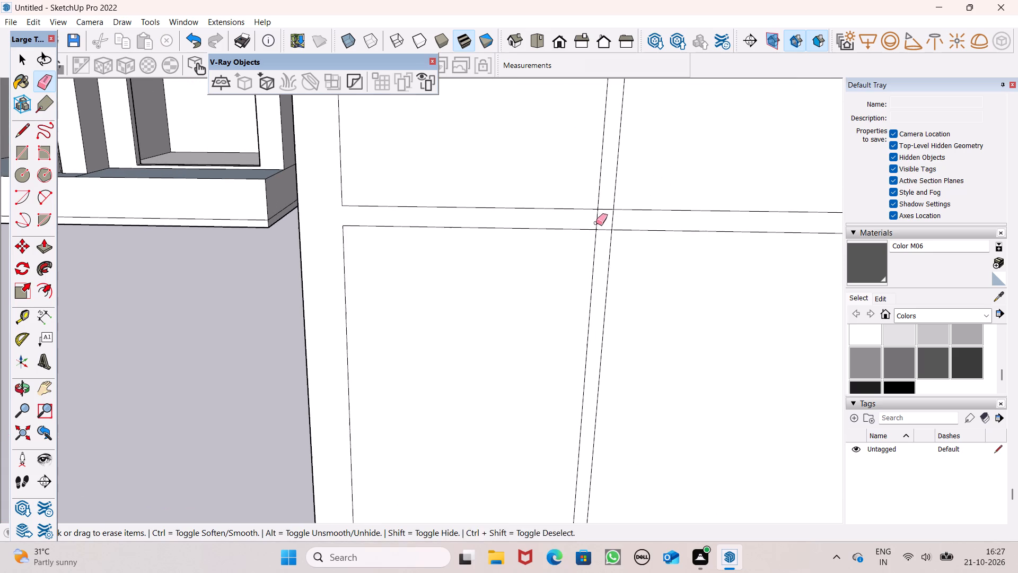
left_click(607, 220)
double_click(613, 220)
left_click(610, 221)
left_click_drag(609, 220, 599, 228)
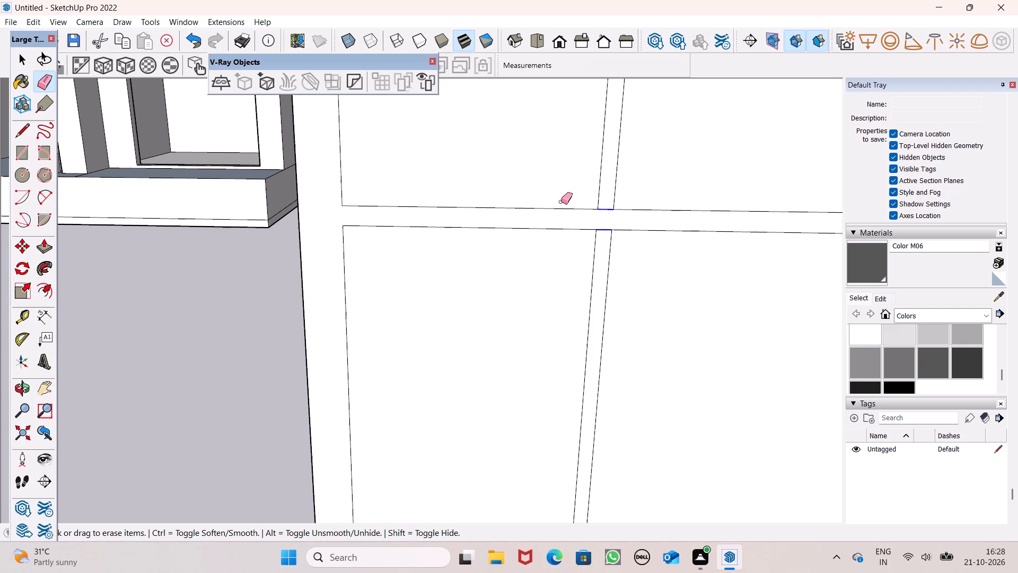
Erase the short edge segments where the upper crossbar crosses the mullion between the middle and third bays.
scroll(509, 250, "down", 4)
scroll(432, 236, "down", 6)
scroll(707, 228, "up", 6)
scroll(585, 252, "up", 2)
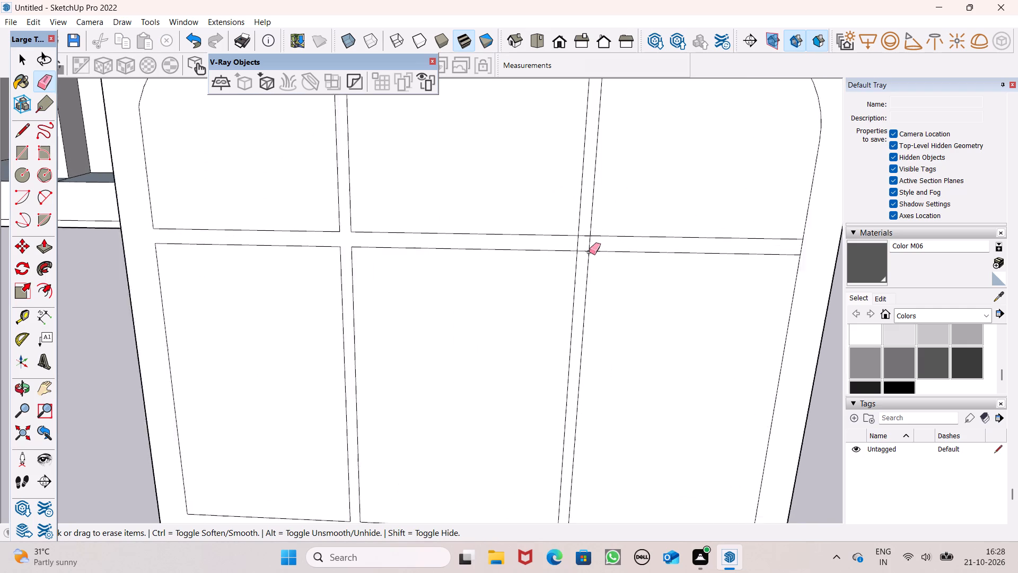
scroll(589, 252, "up", 4)
left_click_drag(580, 220, 581, 255)
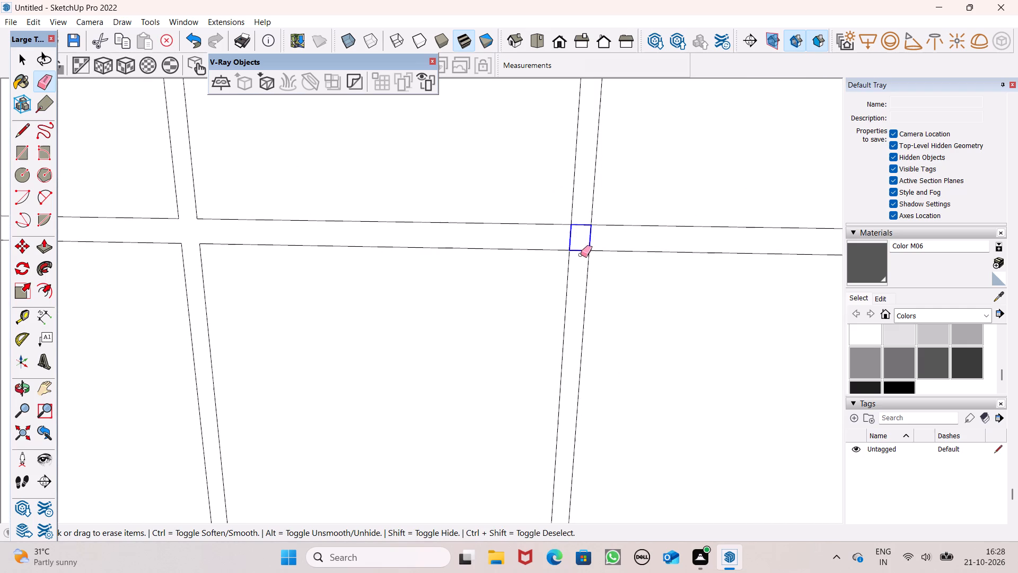
left_click_drag(581, 255, 578, 255)
Erase the short edges closing the upper and lower crossbars at the frame side of the third bay.
scroll(574, 237, "down", 7)
scroll(564, 317, "down", 5)
scroll(702, 299, "up", 2)
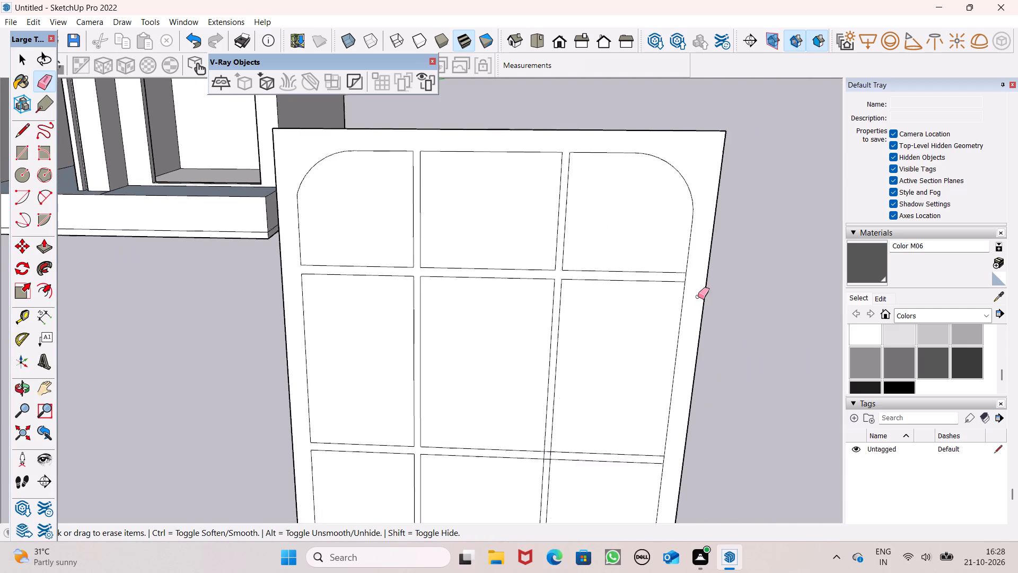
scroll(698, 297, "up", 4)
left_click_drag(672, 264, 683, 271)
scroll(716, 223, "down", 11)
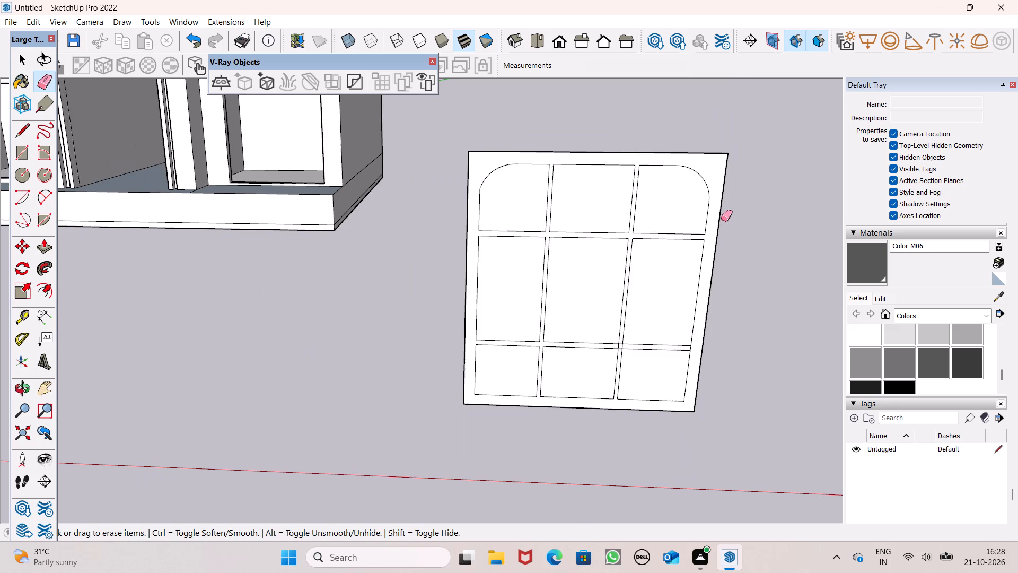
scroll(598, 396, "up", 6)
scroll(785, 279, "up", 3)
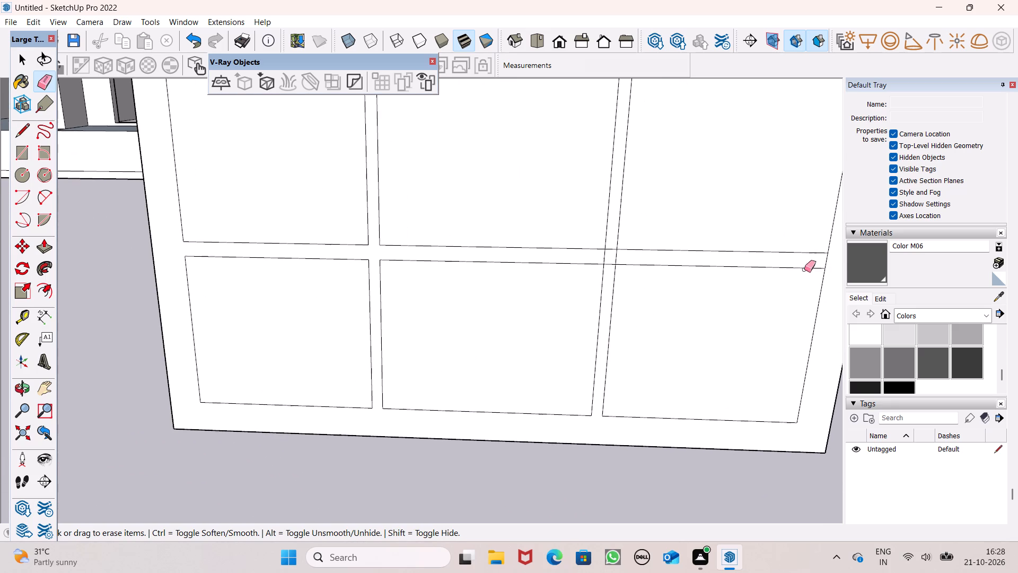
scroll(804, 270, "up", 1)
left_click_drag(830, 264, 823, 264)
Erase the short edge segments where the lower crossbar crosses the mullion between the middle and third bays.
scroll(619, 270, "up", 6)
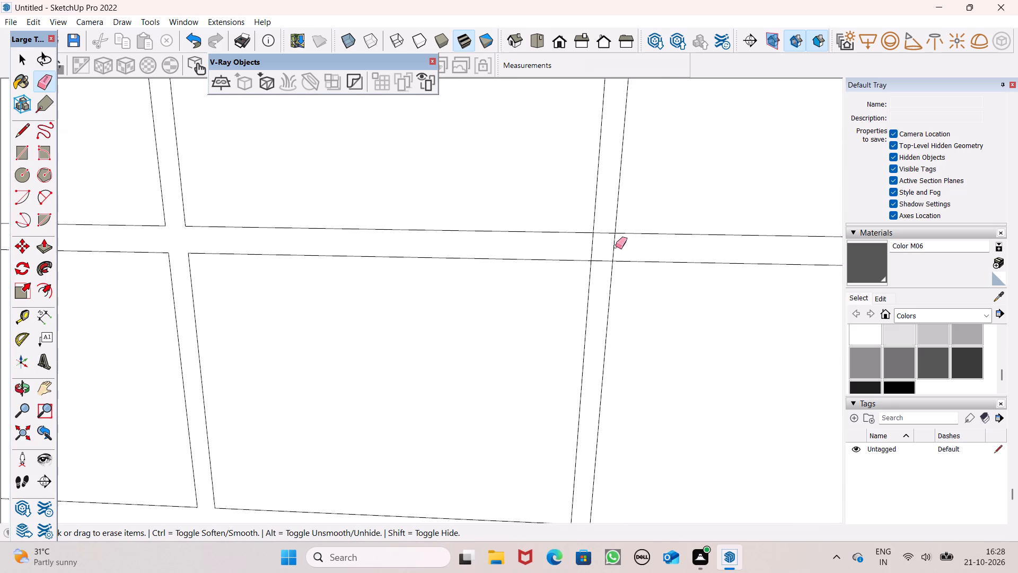
left_click_drag(616, 246, 587, 248)
left_click_drag(599, 232, 599, 261)
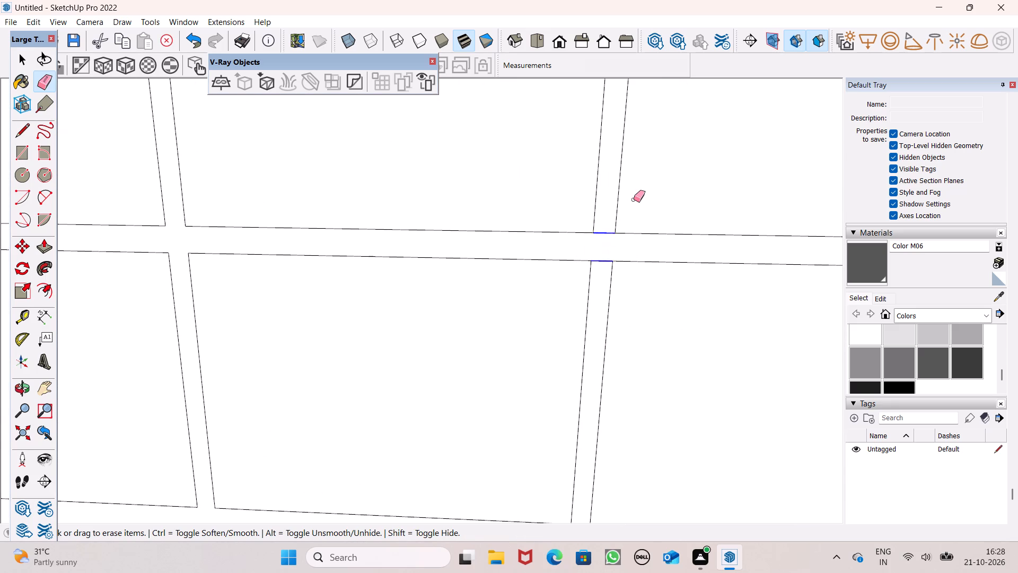
Examine the nine-pane panel from its front and back faces and alongside the building.
scroll(634, 200, "down", 7)
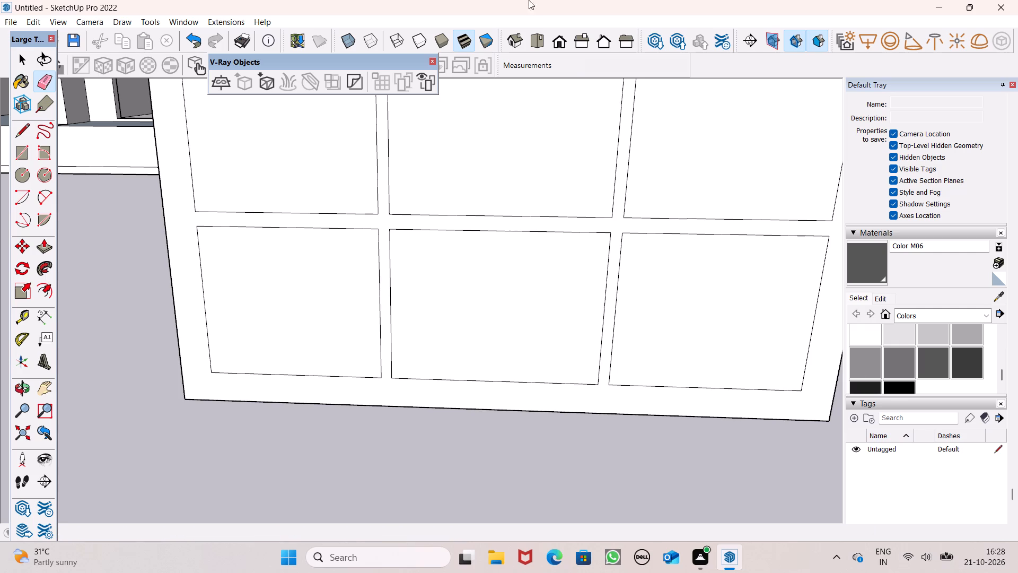
scroll(760, 328, "down", 4)
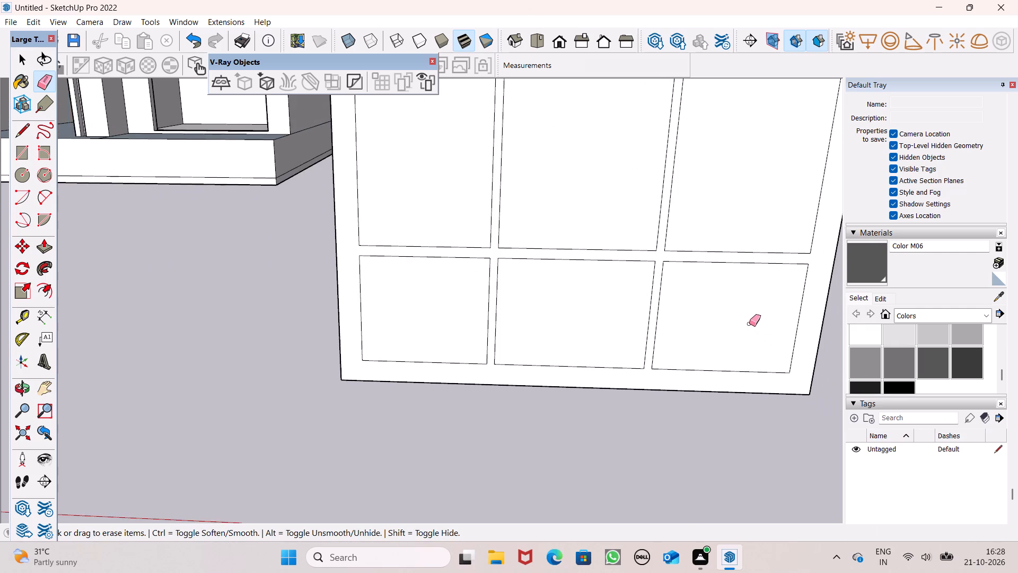
scroll(749, 324, "down", 10)
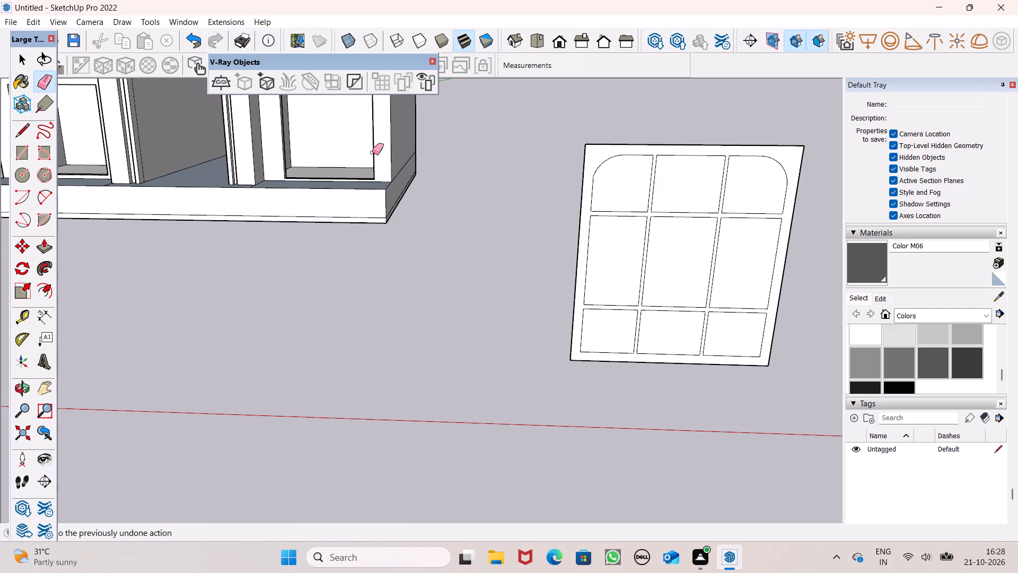
key("space")
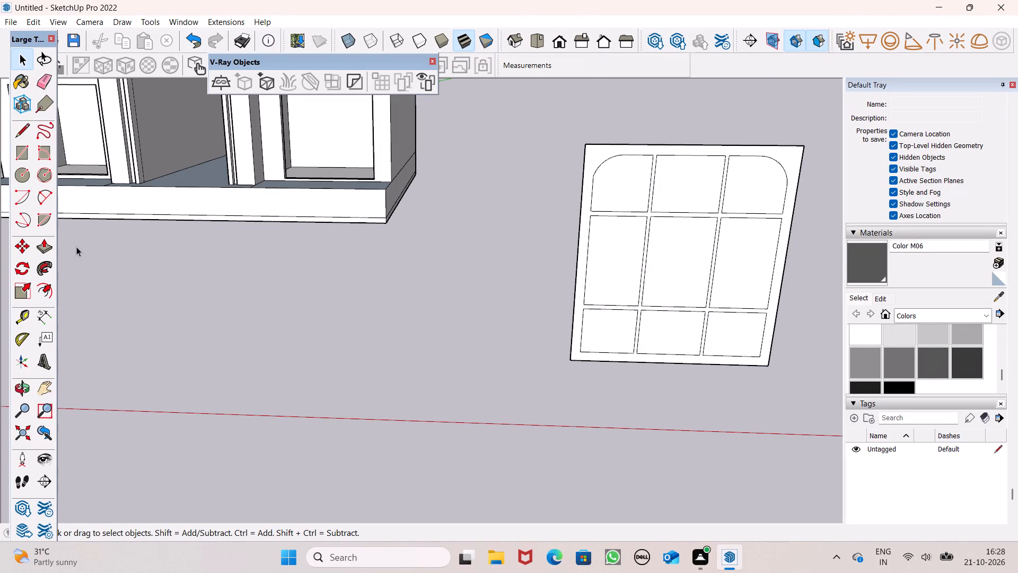
left_click(56, 247)
left_click(51, 247)
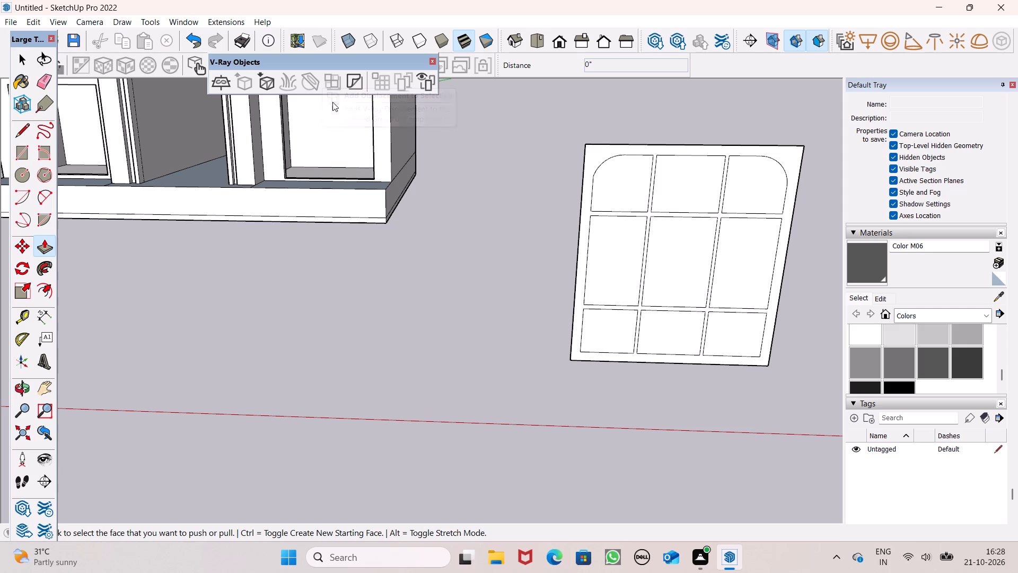
scroll(528, 95, "down", 4)
scroll(734, 198, "down", 1)
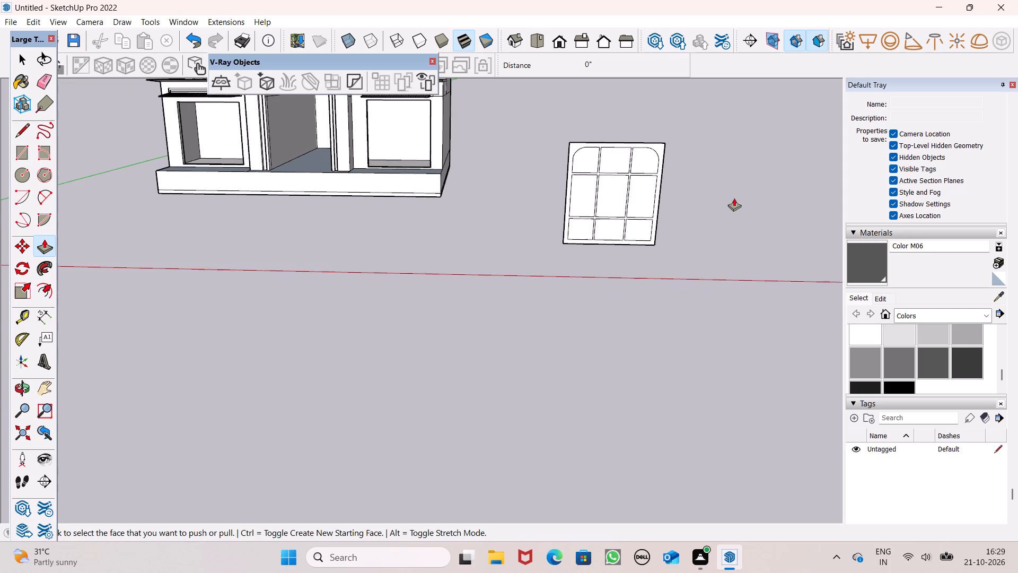
scroll(734, 198, "down", 1)
middle_click_drag(740, 211, 709, 294)
scroll(710, 294, "up", 1)
scroll(744, 211, "down", 4)
scroll(708, 271, "up", 2)
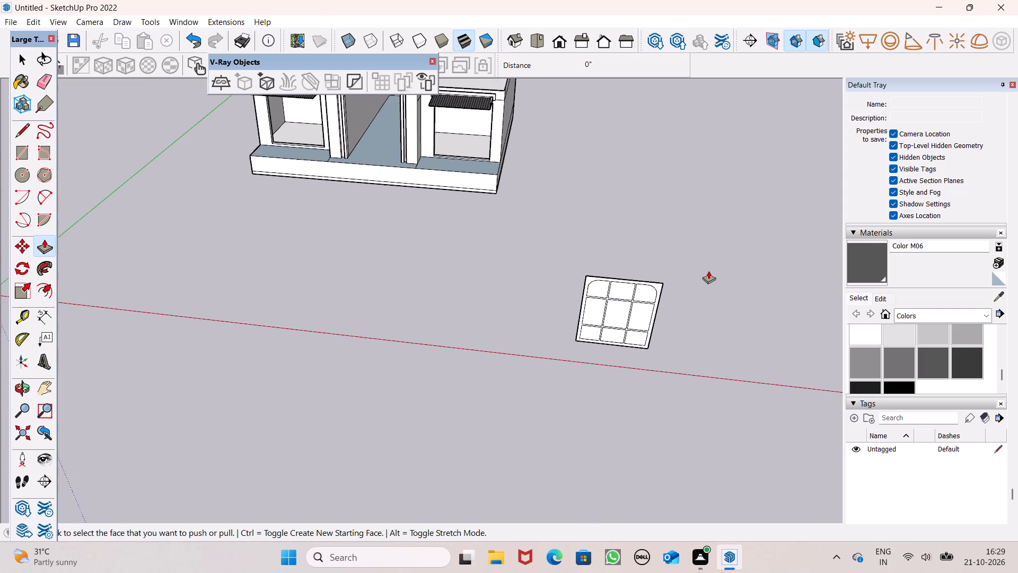
scroll(708, 271, "up", 3)
scroll(703, 260, "down", 4)
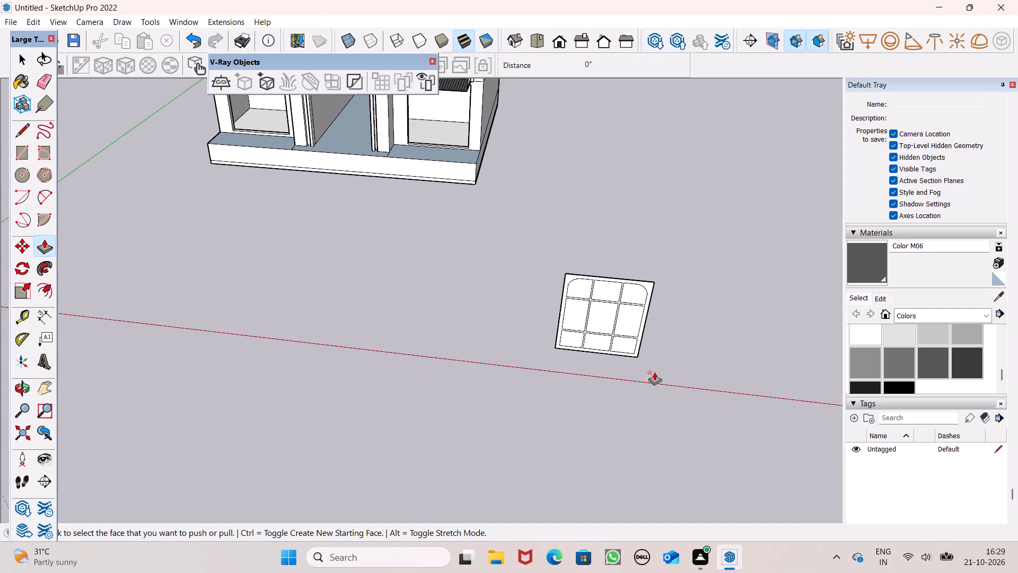
scroll(645, 377, "up", 7)
scroll(668, 301, "down", 2)
middle_click_drag(662, 313, 480, 326)
scroll(631, 330, "up", 1)
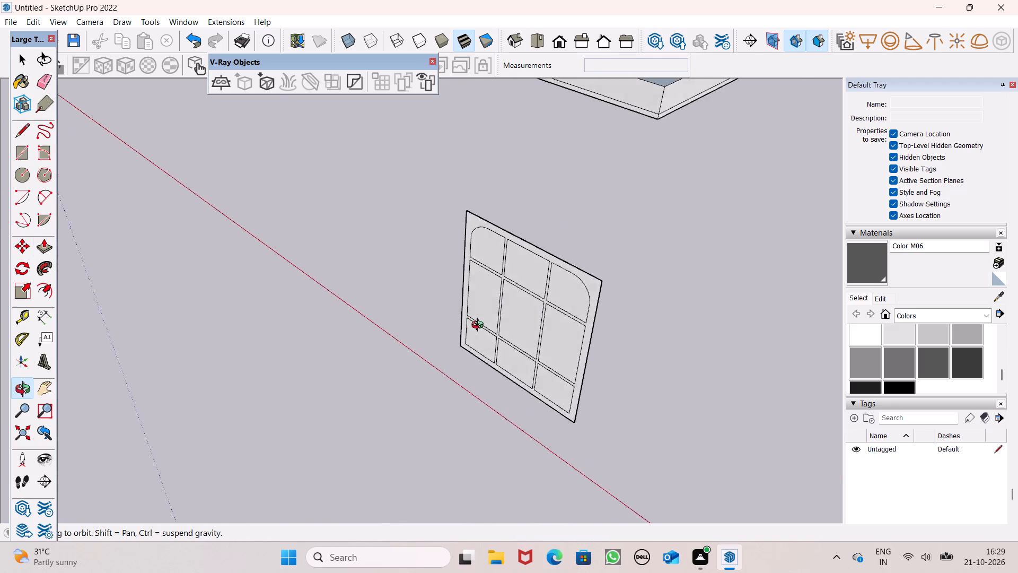
middle_click_drag(480, 326, 478, 319)
scroll(734, 264, "down", 6)
scroll(758, 221, "down", 2)
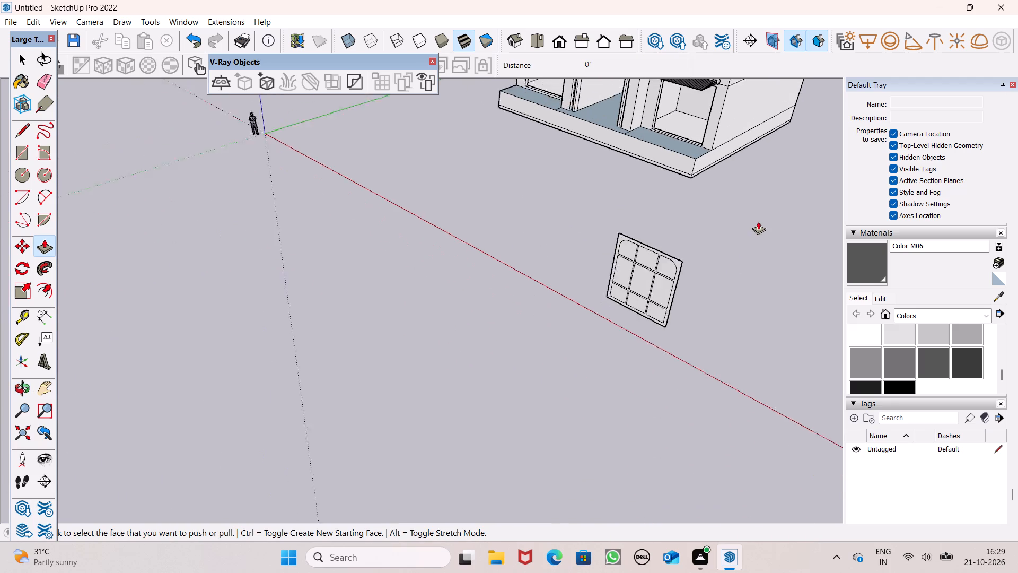
scroll(758, 221, "down", 2)
middle_click_drag(762, 242, 794, 225)
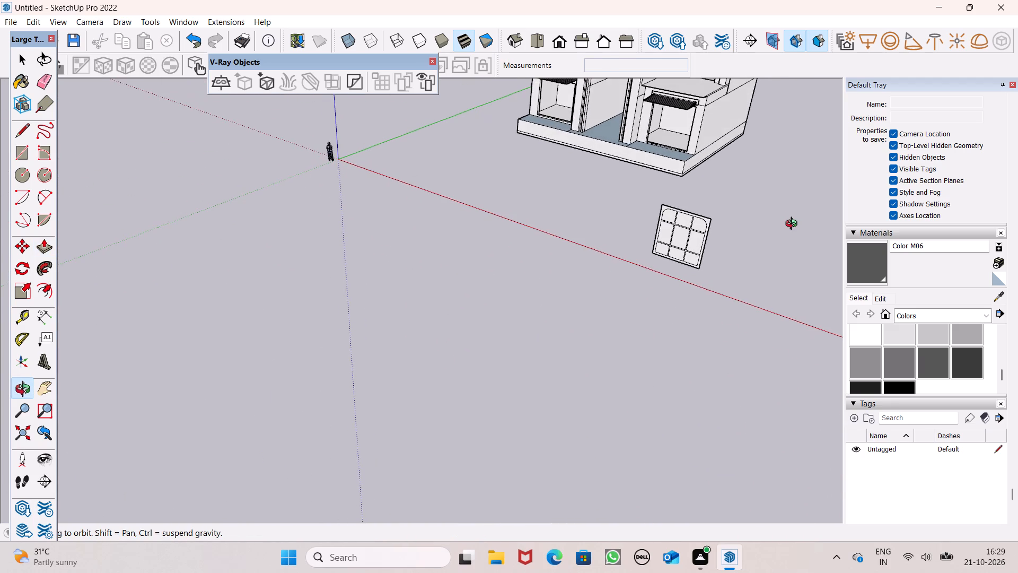
middle_click_drag(794, 225, 506, 261)
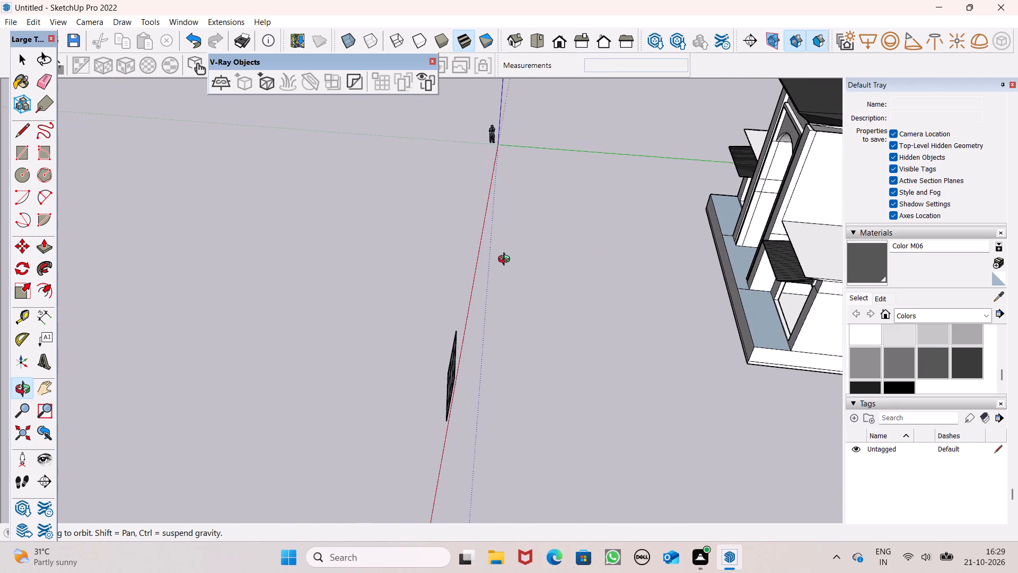
middle_click_drag(506, 261, 750, 197)
scroll(619, 192, "down", 7)
middle_click_drag(657, 227, 550, 239)
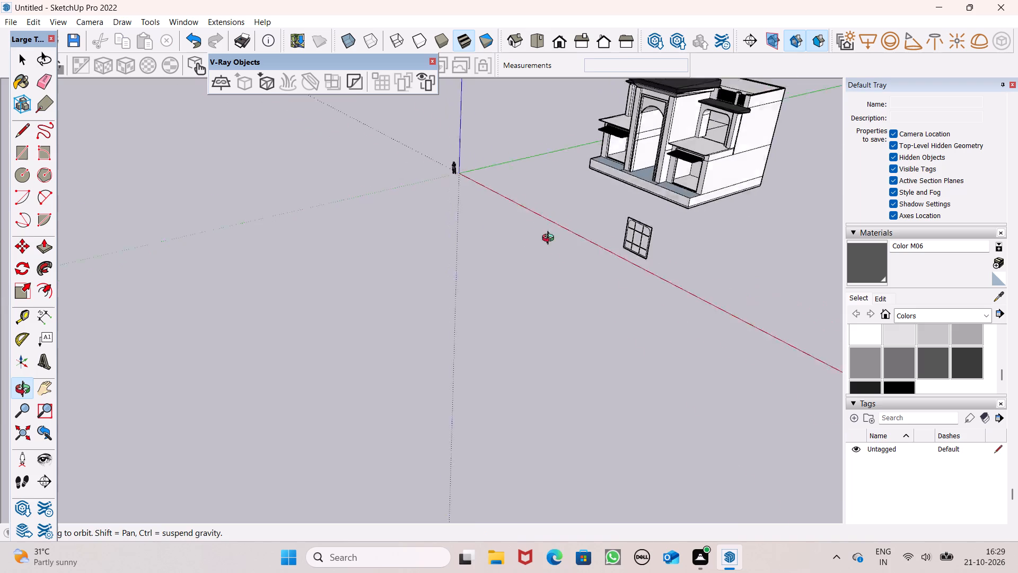
middle_click_drag(550, 239, 212, 189)
scroll(286, 188, "up", 7)
scroll(452, 146, "down", 7)
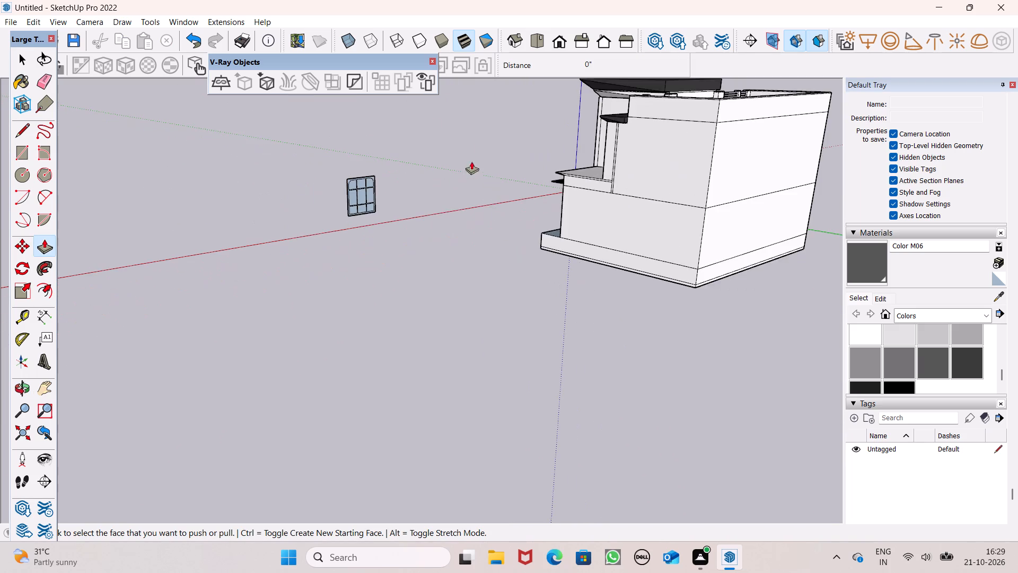
scroll(546, 151, "down", 6)
scroll(406, 177, "up", 10)
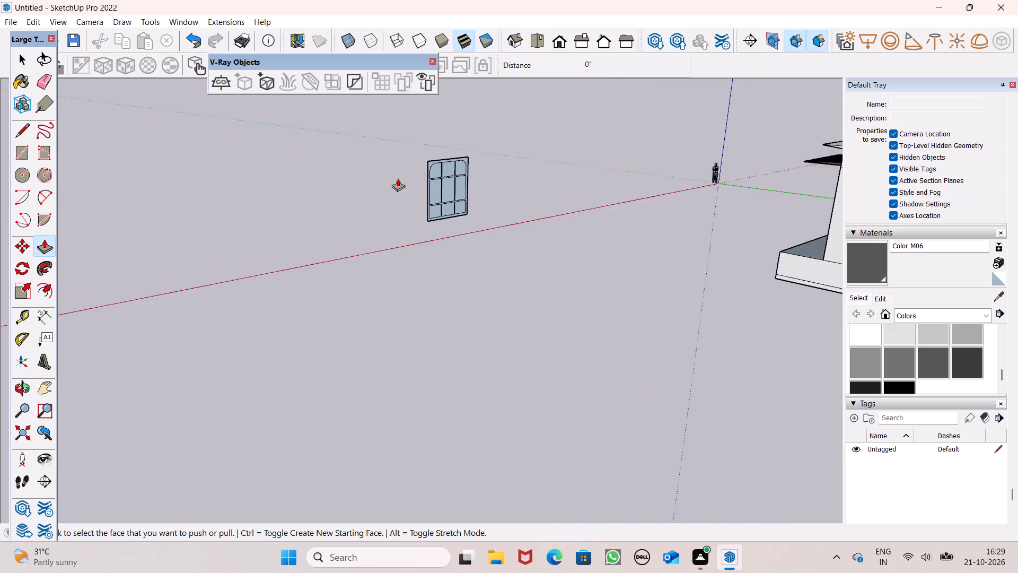
scroll(398, 178, "up", 13)
scroll(487, 219, "down", 2)
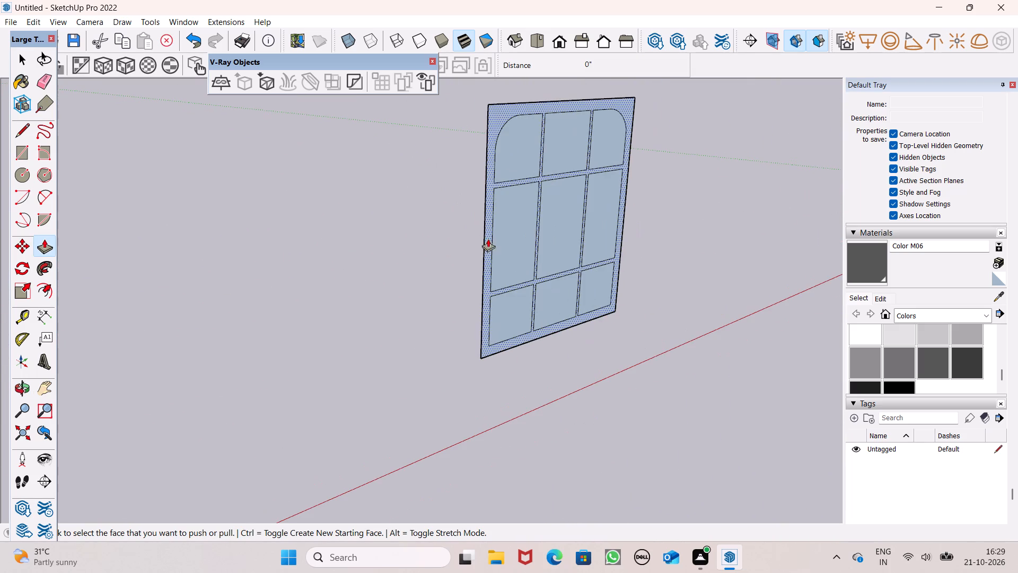
scroll(490, 255, "down", 4)
middle_click_drag(530, 280, 1006, 262)
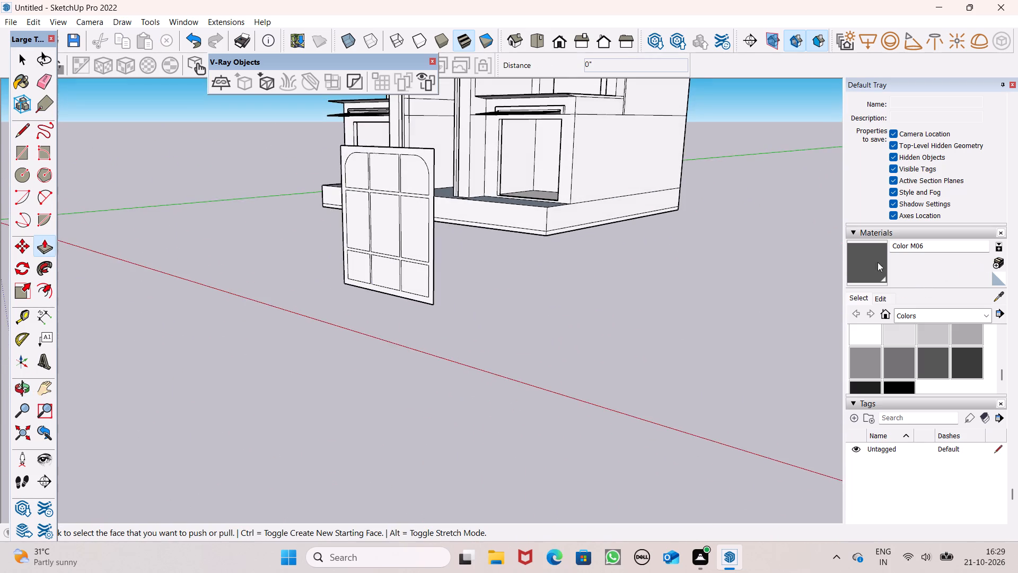
scroll(677, 289, "down", 1)
middle_click_drag(631, 308, 823, 307)
scroll(593, 259, "down", 4)
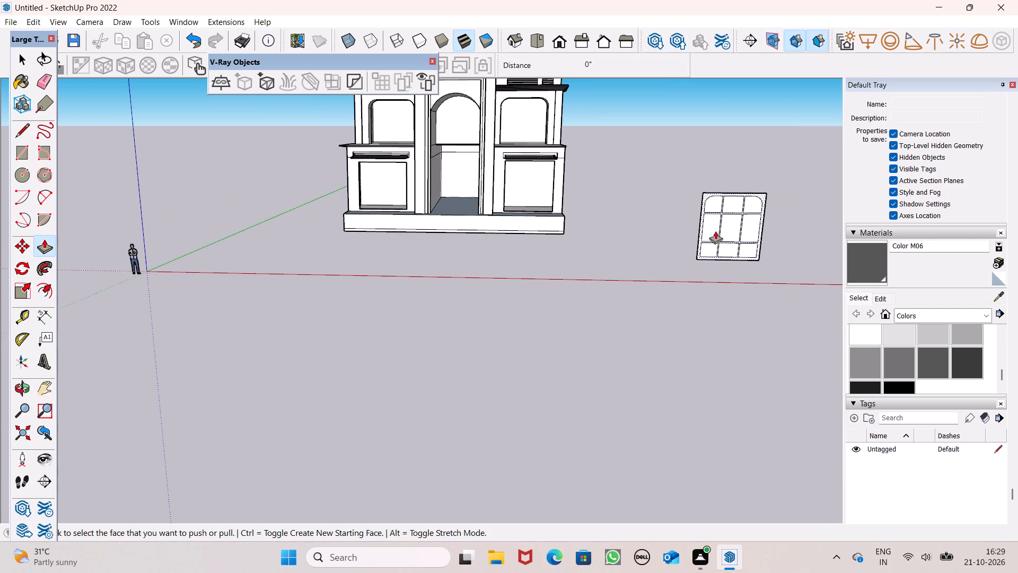
scroll(577, 250, "down", 1)
scroll(783, 228, "up", 7)
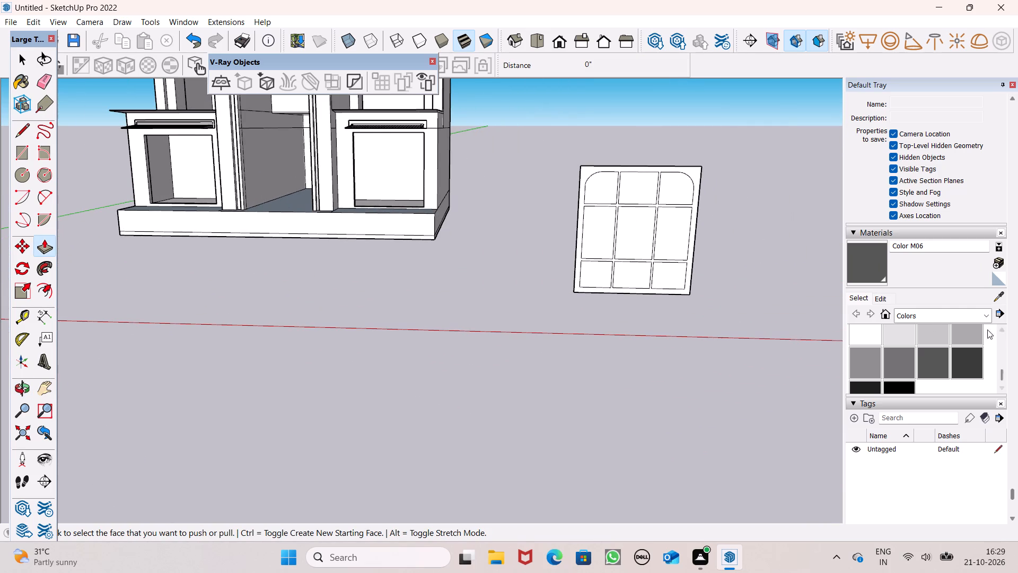
Paint the nine-pane panel's frame and glazing bars with the dark brown Color C08.
scroll(961, 346, "up", 2)
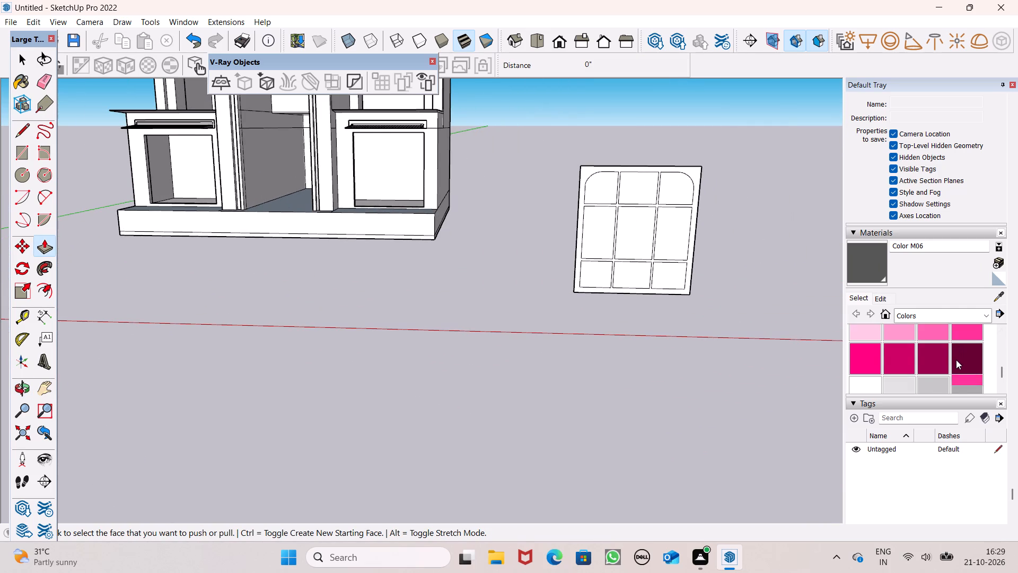
scroll(955, 360, "up", 7)
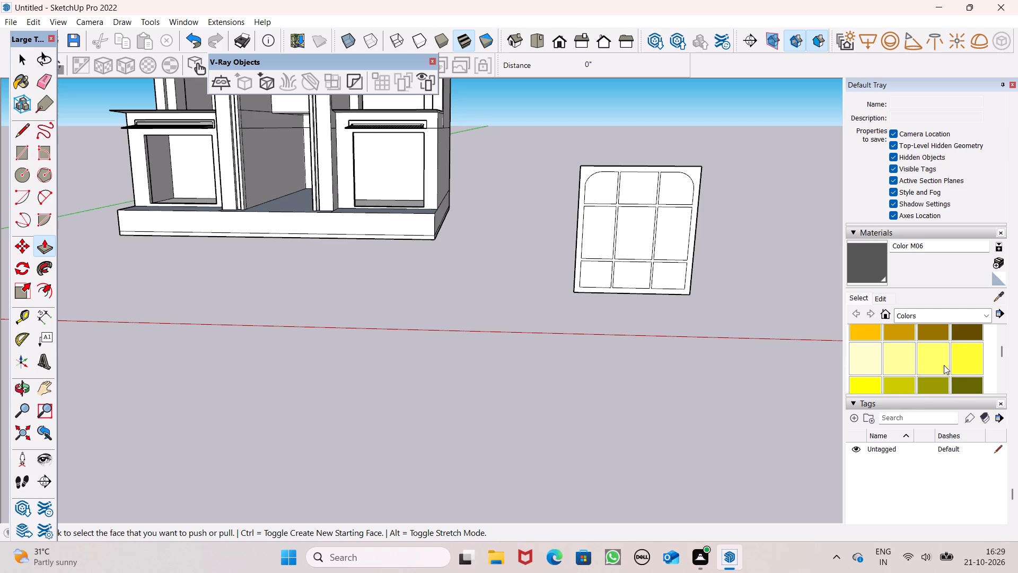
scroll(944, 365, "up", 1)
left_click(968, 326)
scroll(685, 213, "up", 1)
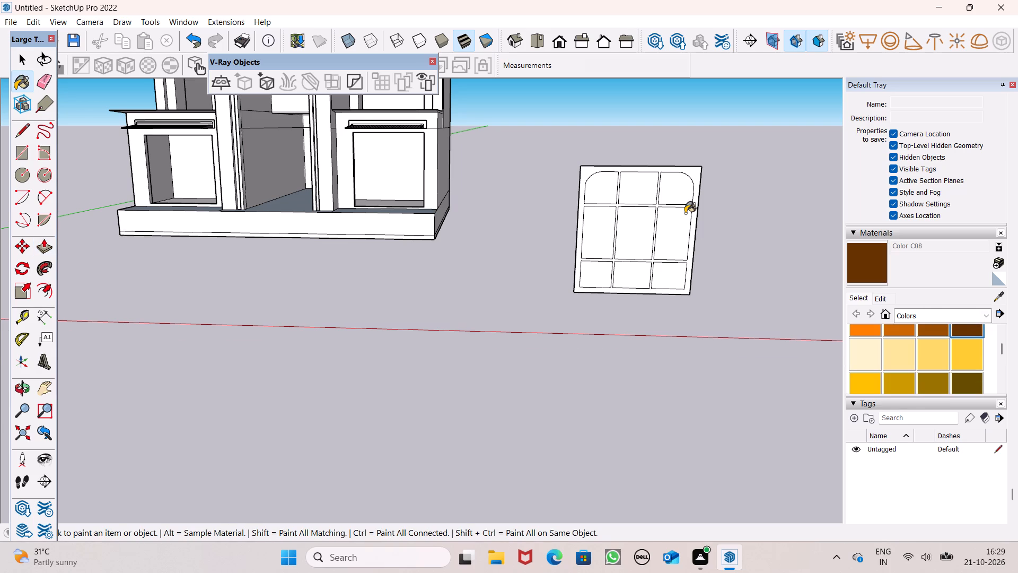
scroll(685, 213, "up", 6)
left_click(701, 257)
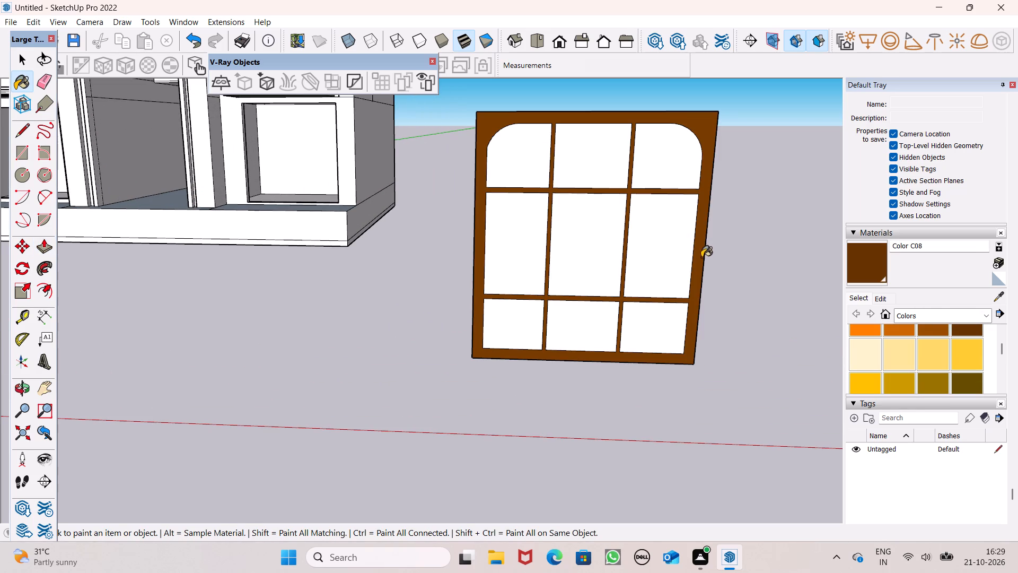
Edit the frame material Color C08 to a dark maroon with RGB values 71, 7, 0.
left_click(882, 298)
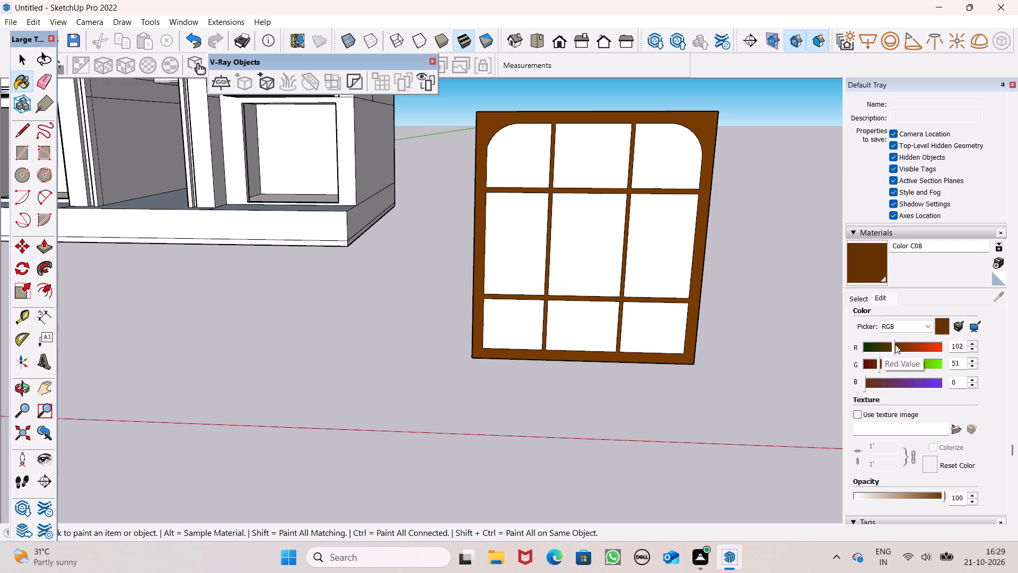
left_click(895, 344)
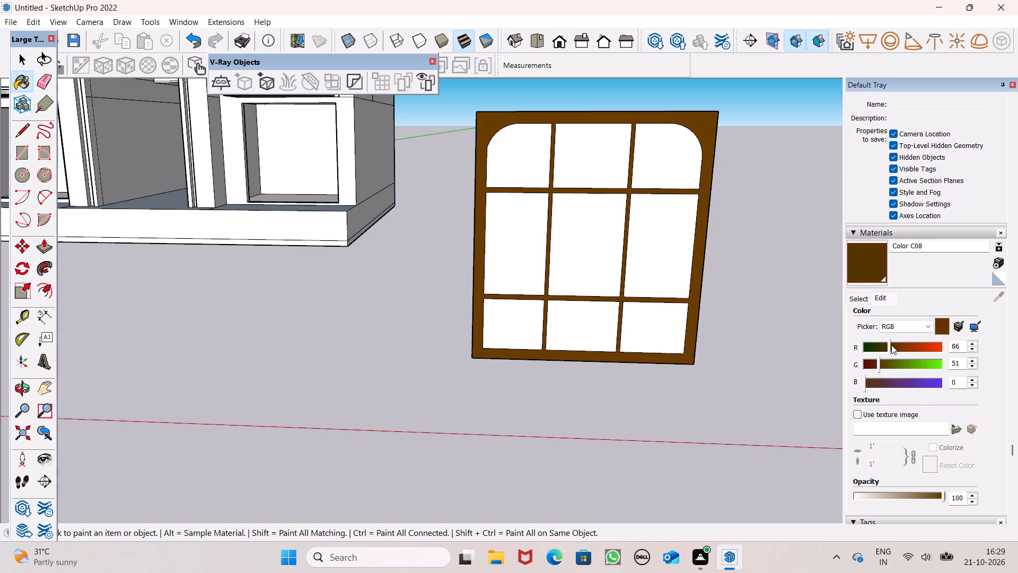
left_click_drag(879, 356, 875, 359)
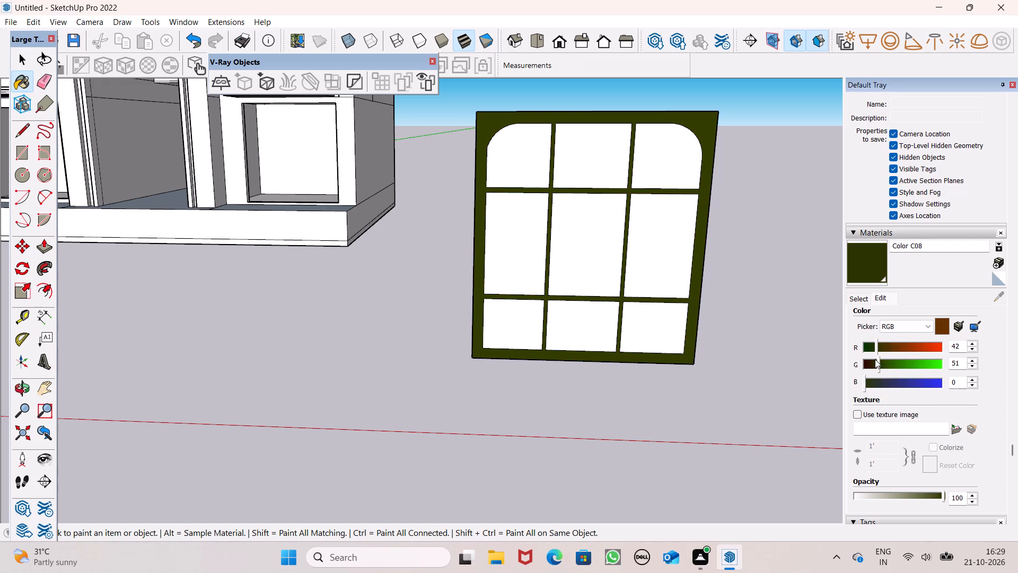
left_click_drag(875, 359, 869, 361)
left_click(879, 362)
left_click(869, 369)
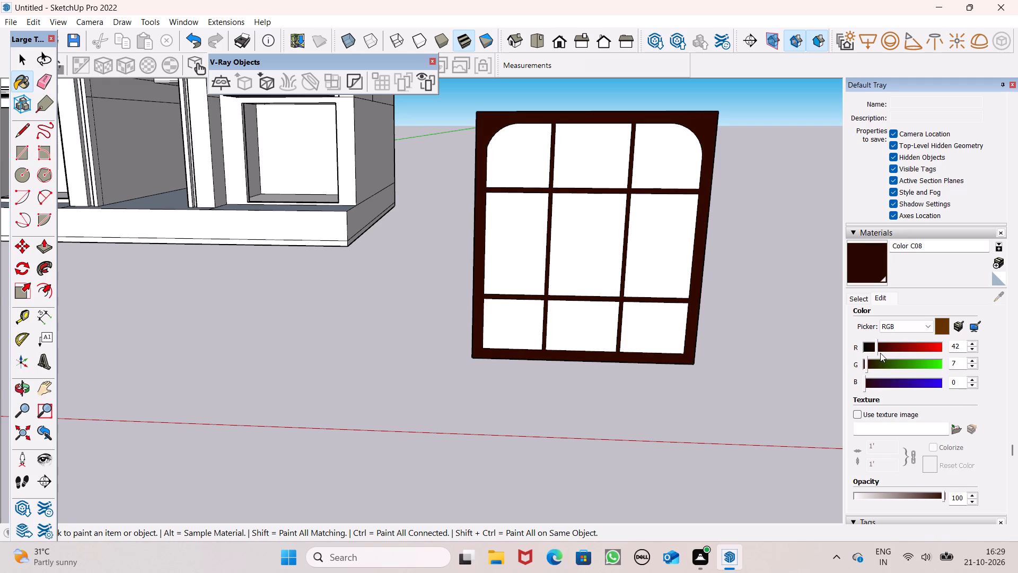
left_click_drag(880, 351, 887, 351)
key("space")
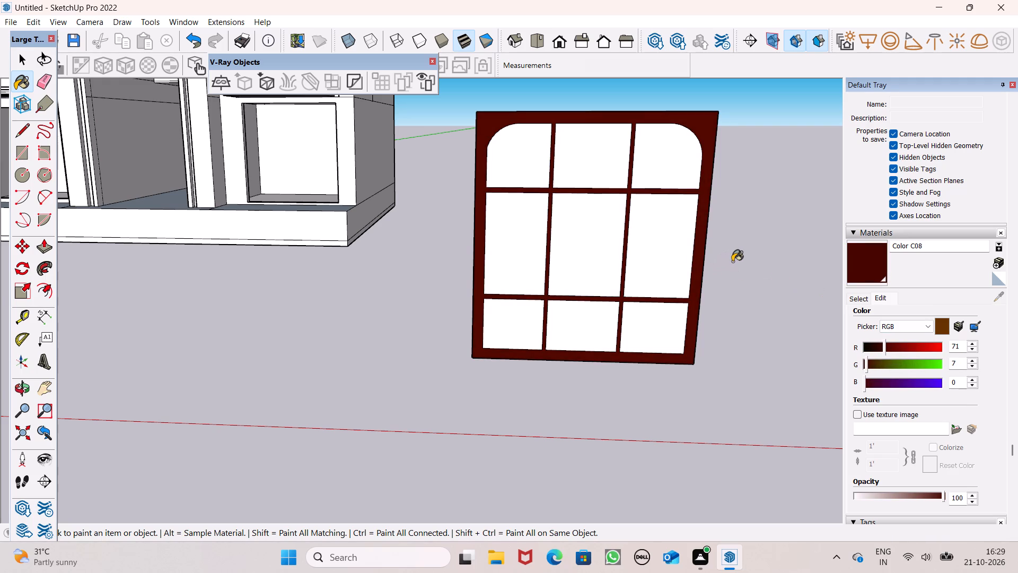
Paint all nine panes of the panel with Translucent Glass Gray from the Glass and Mirrors collection.
left_click(861, 298)
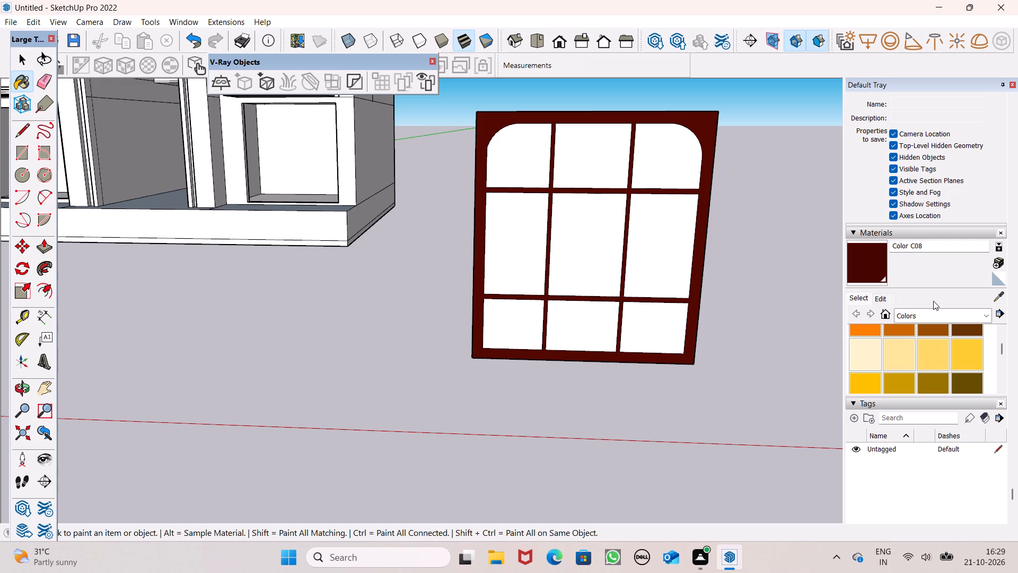
left_click(934, 317)
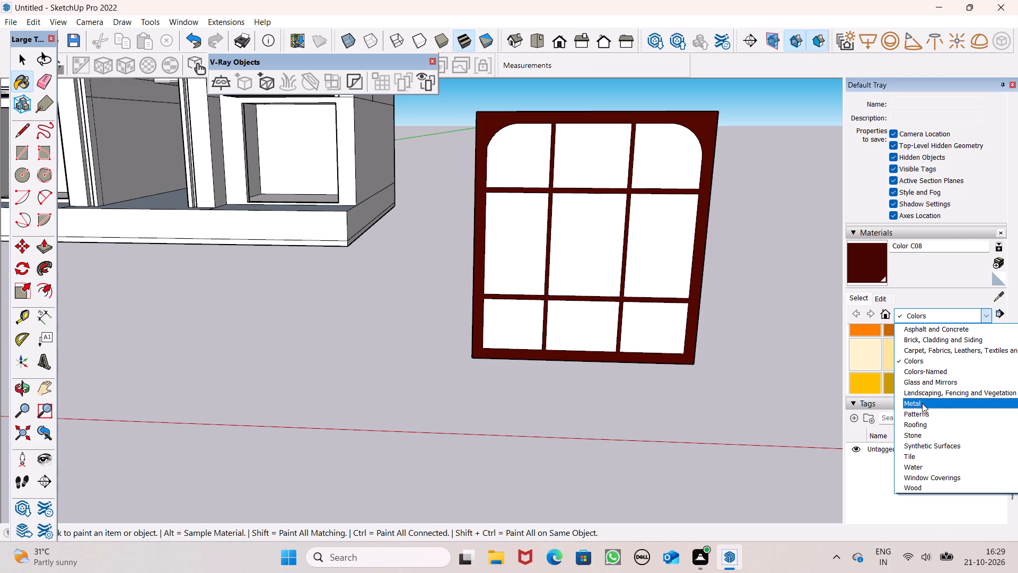
left_click(945, 383)
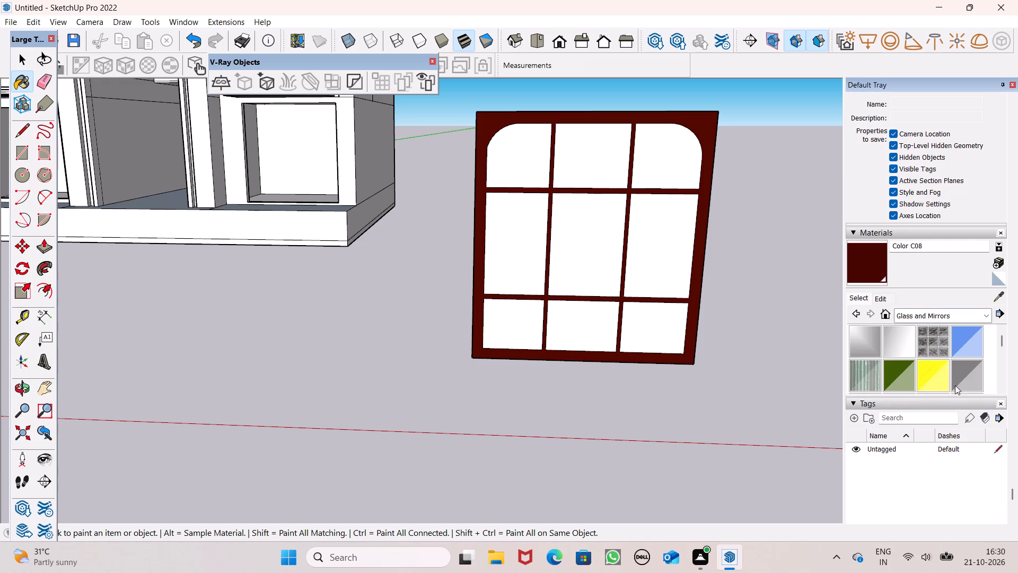
left_click(967, 379)
left_click(659, 268)
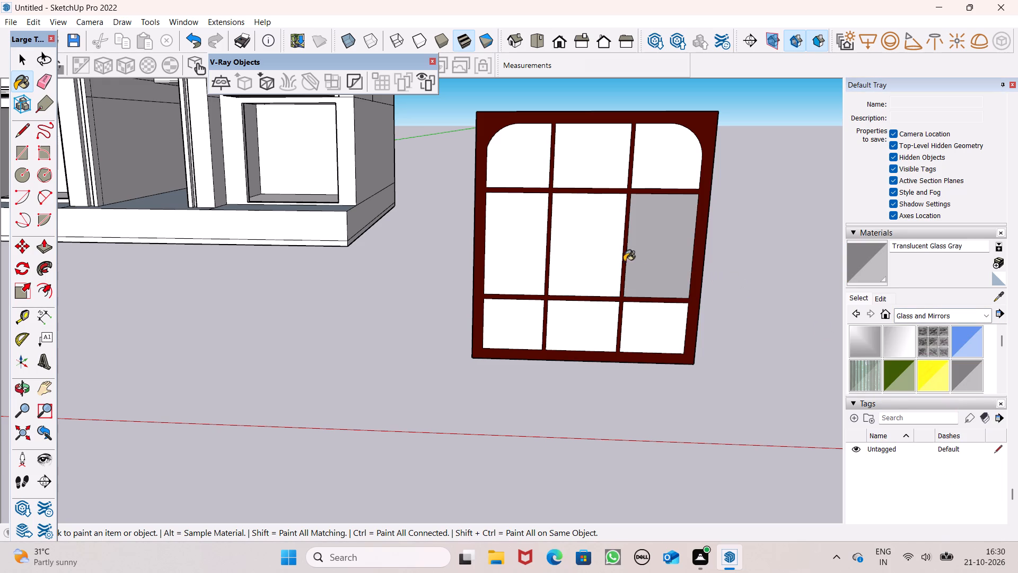
left_click(582, 255)
left_click(519, 250)
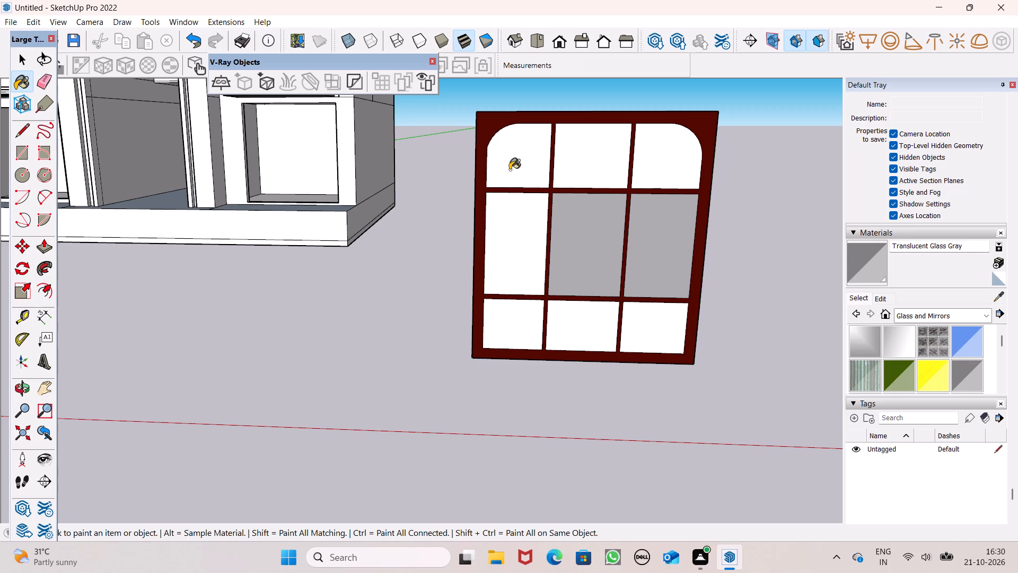
left_click(511, 170)
left_click(566, 158)
left_click(672, 155)
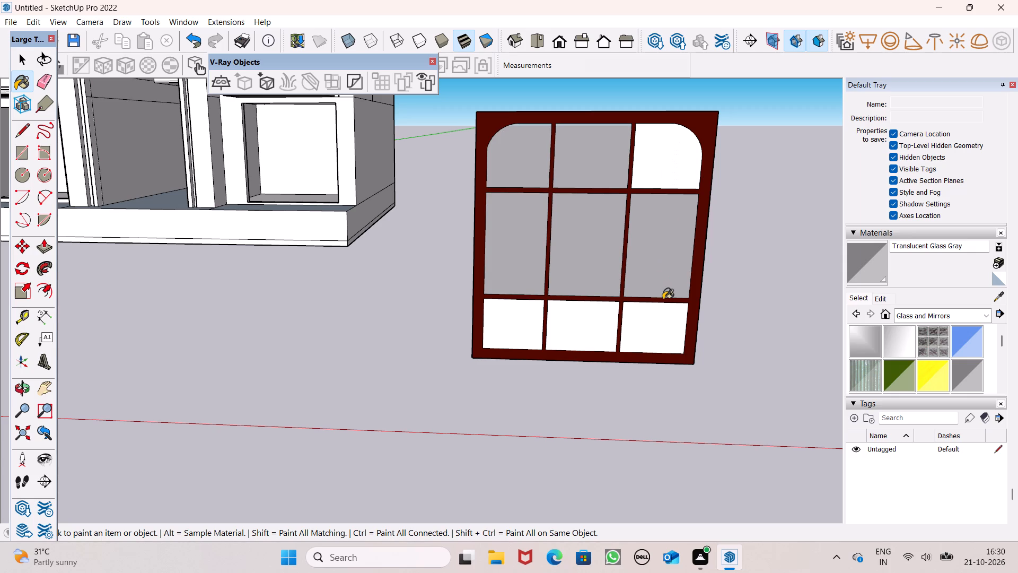
left_click(659, 320)
left_click(602, 325)
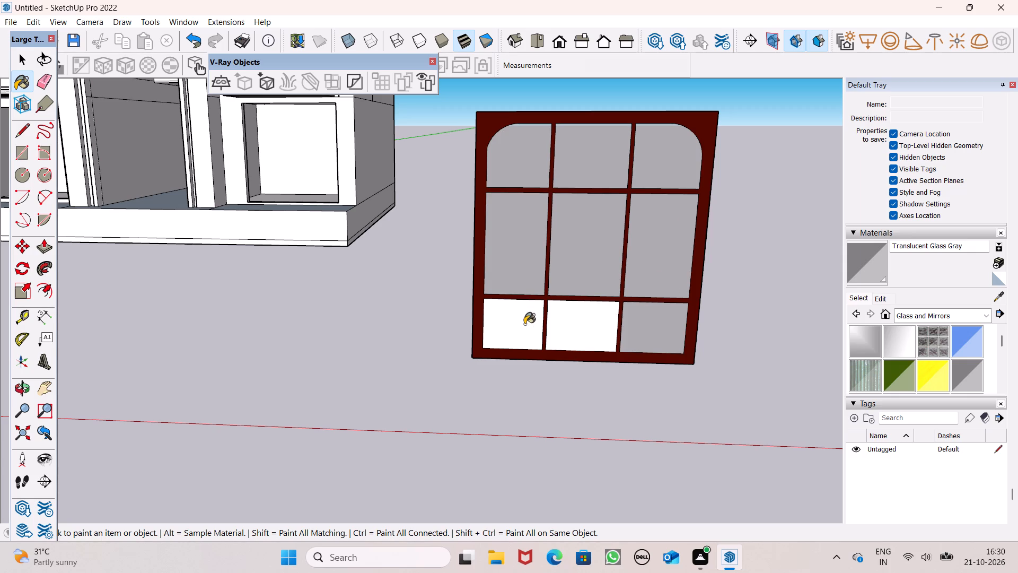
left_click(524, 324)
scroll(659, 251, "down", 3)
key("space")
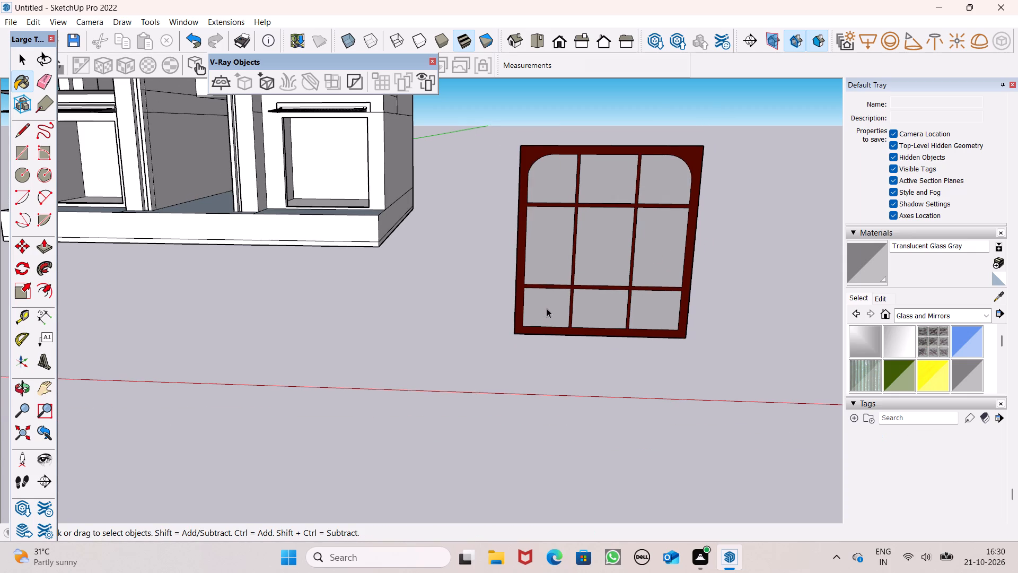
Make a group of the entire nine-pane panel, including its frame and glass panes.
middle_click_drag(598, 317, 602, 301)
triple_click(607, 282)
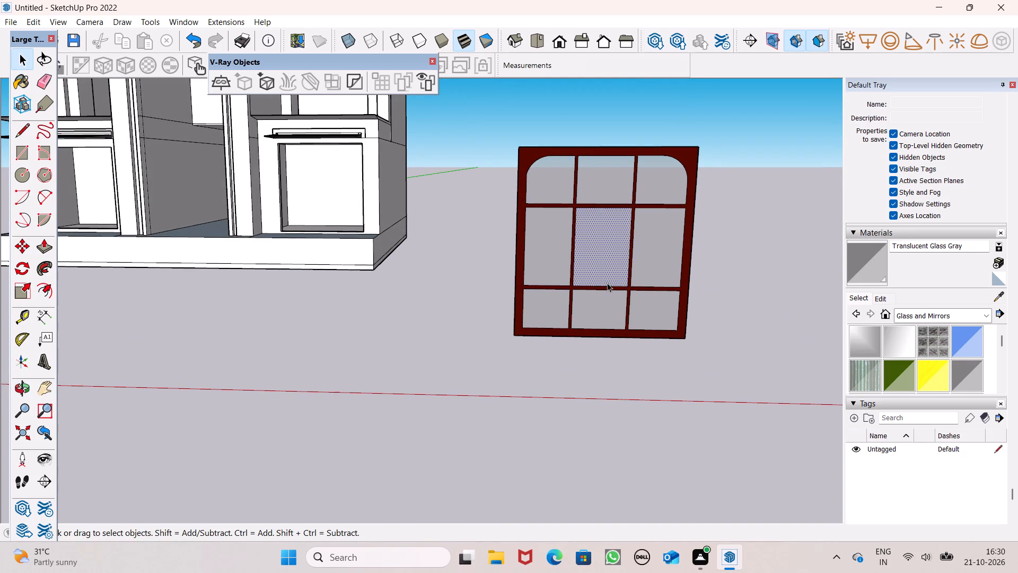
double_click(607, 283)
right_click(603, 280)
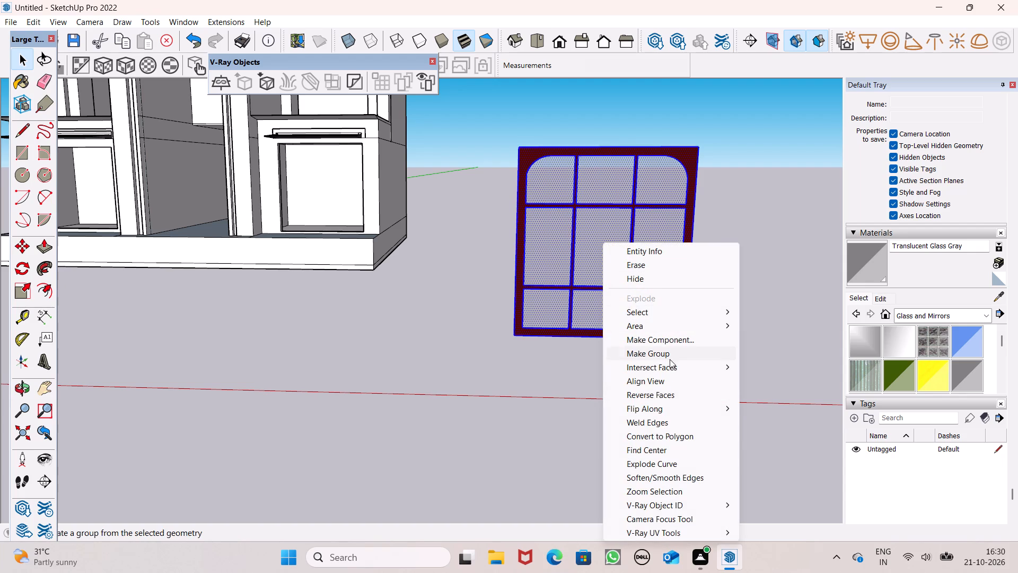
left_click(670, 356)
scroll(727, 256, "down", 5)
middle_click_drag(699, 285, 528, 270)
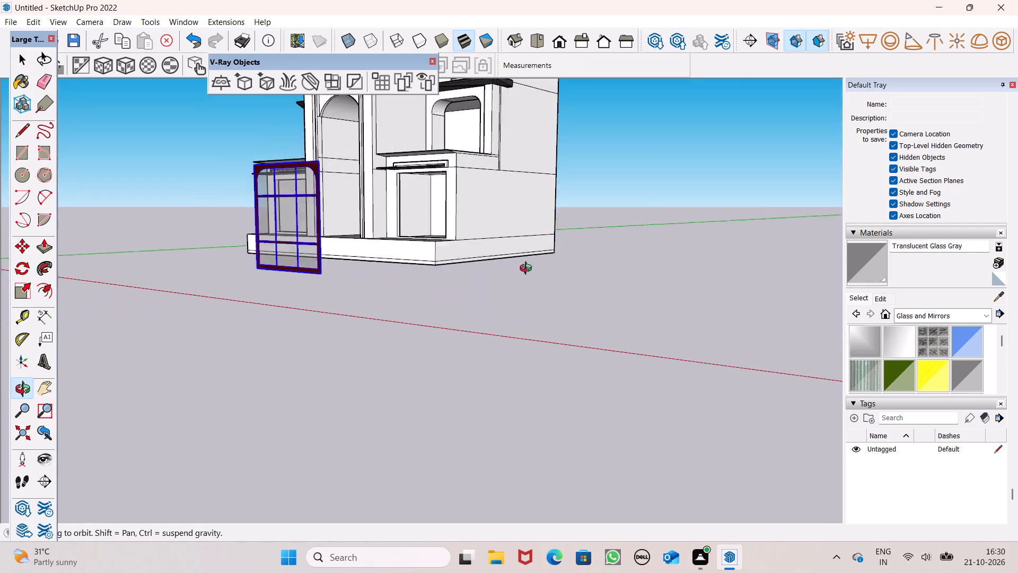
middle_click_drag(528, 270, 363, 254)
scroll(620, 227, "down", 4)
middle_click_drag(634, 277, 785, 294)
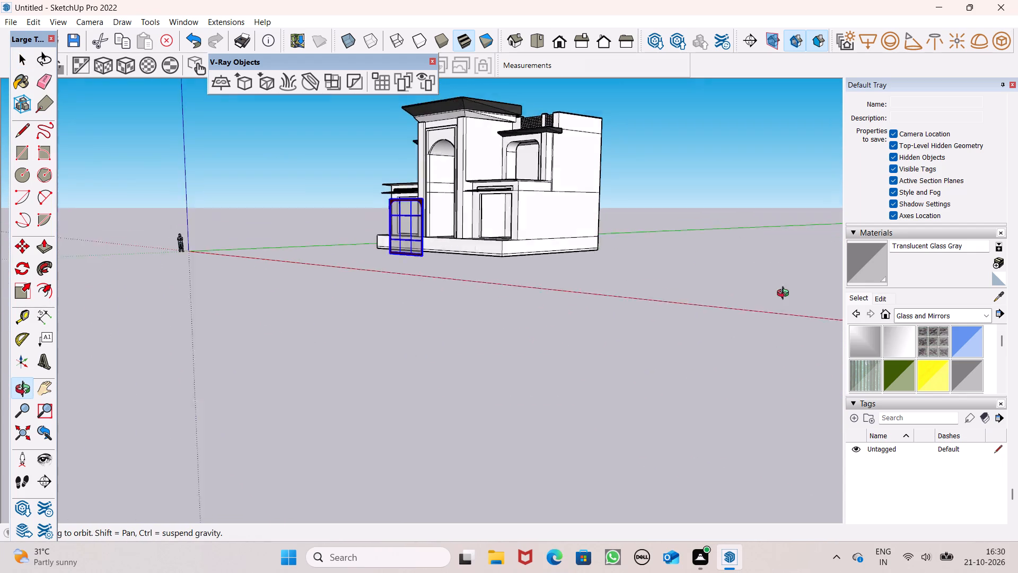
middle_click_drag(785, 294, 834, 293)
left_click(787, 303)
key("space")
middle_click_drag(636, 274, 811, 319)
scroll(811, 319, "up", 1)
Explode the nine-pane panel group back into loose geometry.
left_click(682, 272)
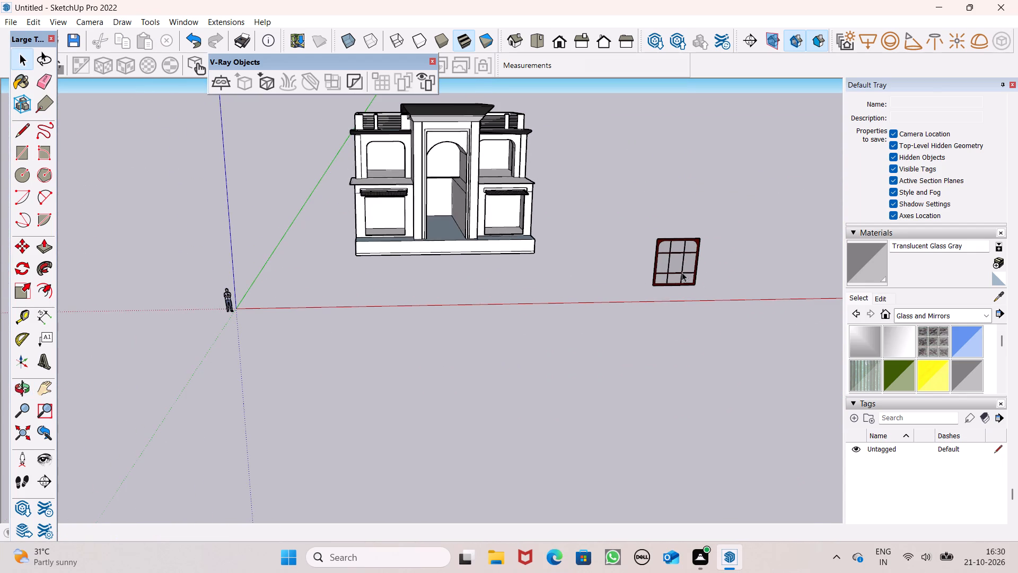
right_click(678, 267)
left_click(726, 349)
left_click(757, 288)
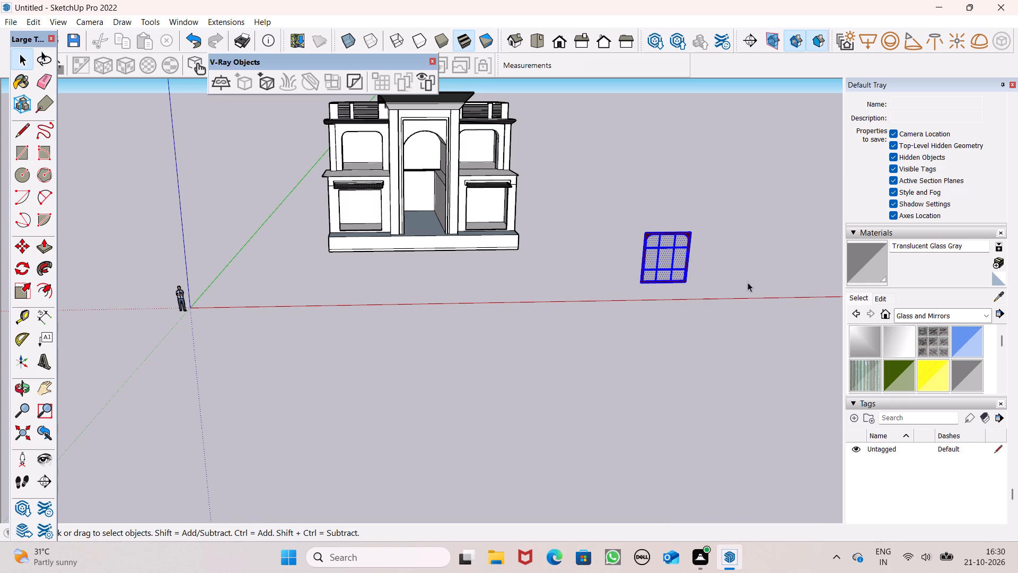
Push/Pull the panel's maroon frame and glazing bars outward by about 6 inches, leaving the glass panes recessed.
scroll(682, 268, "up", 11)
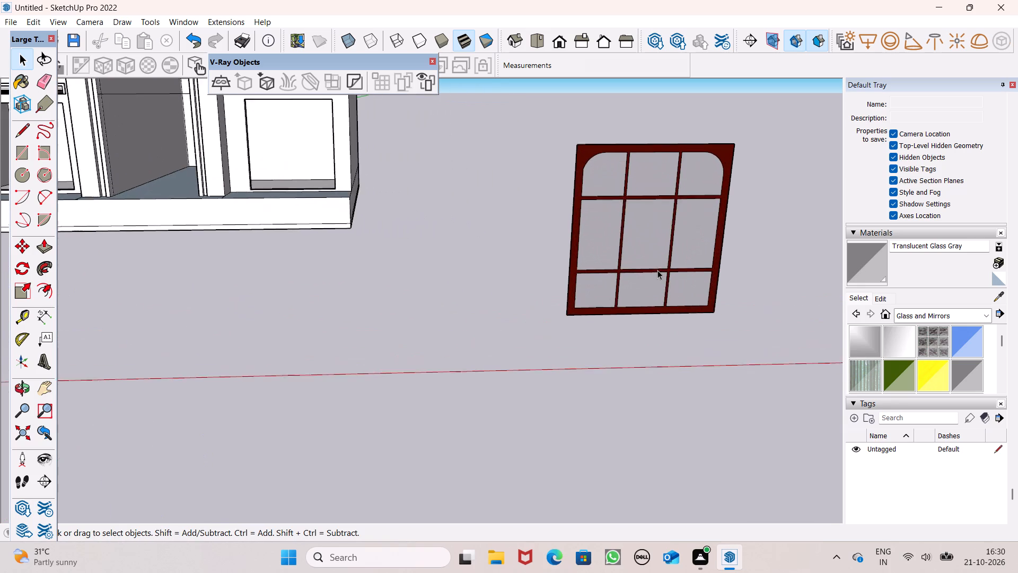
scroll(657, 270, "up", 2)
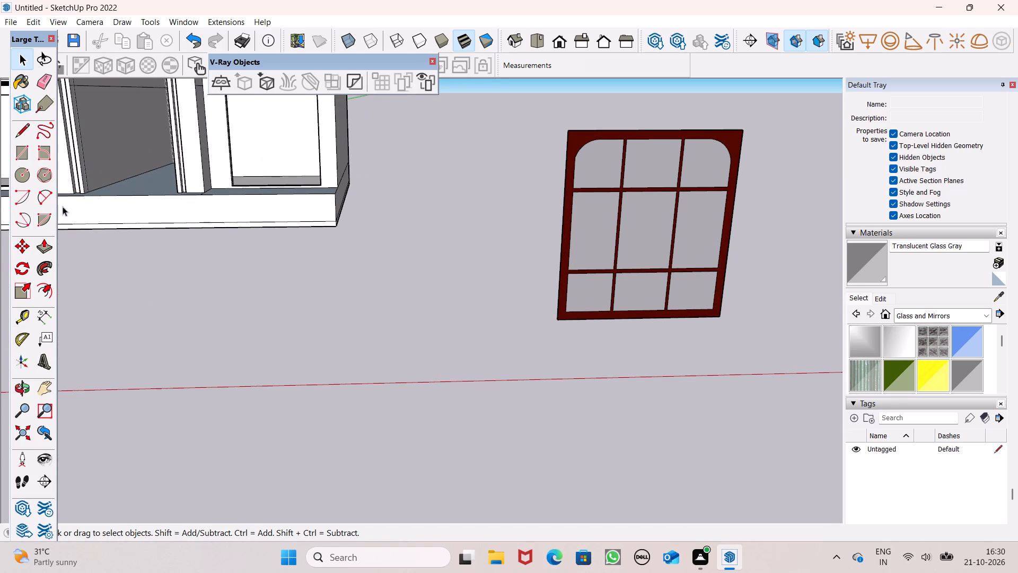
left_click(47, 242)
scroll(379, 246, "down", 2)
middle_click_drag(386, 256, 420, 318)
scroll(426, 231, "down", 4)
scroll(424, 332, "up", 2)
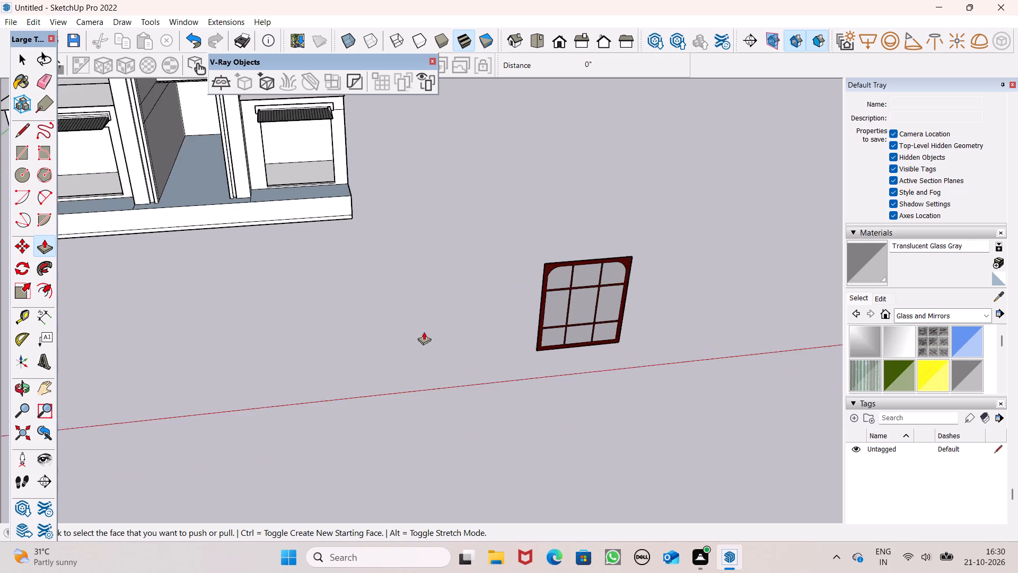
scroll(424, 332, "up", 5)
scroll(481, 333, "down", 3)
middle_click_drag(533, 368, 540, 375)
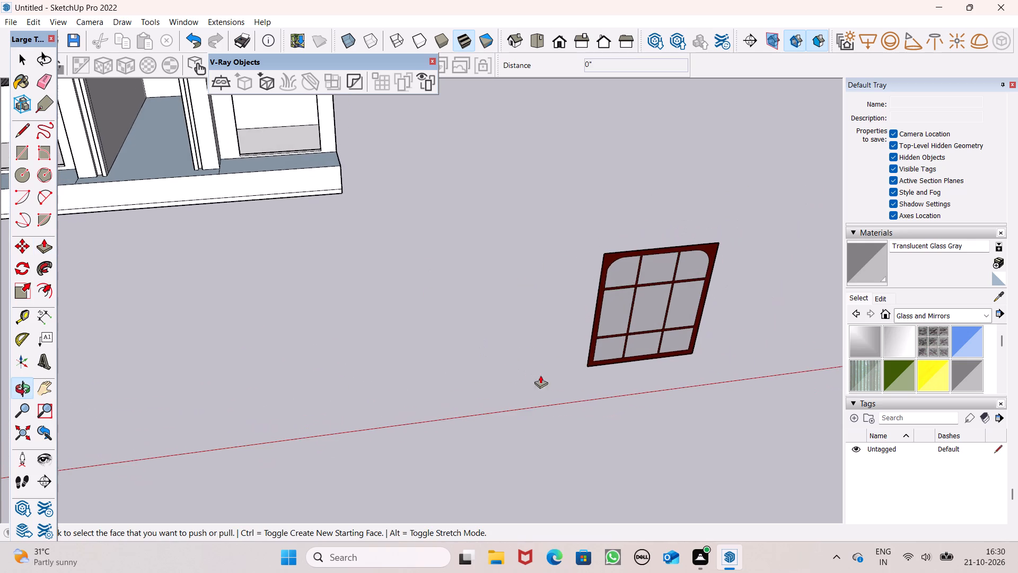
middle_click_drag(540, 375, 538, 378)
scroll(611, 360, "up", 9)
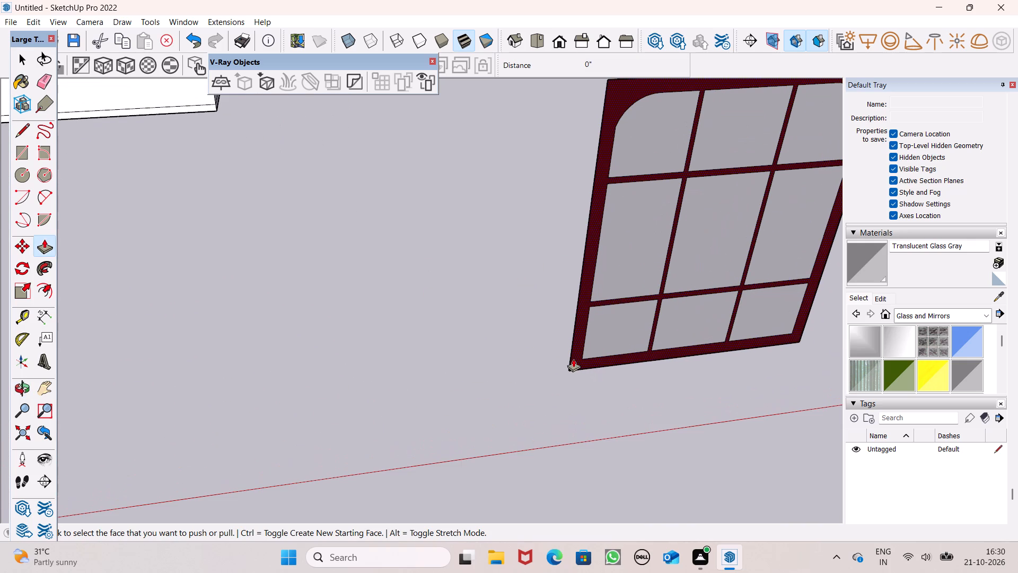
left_click_drag(573, 359, 575, 368)
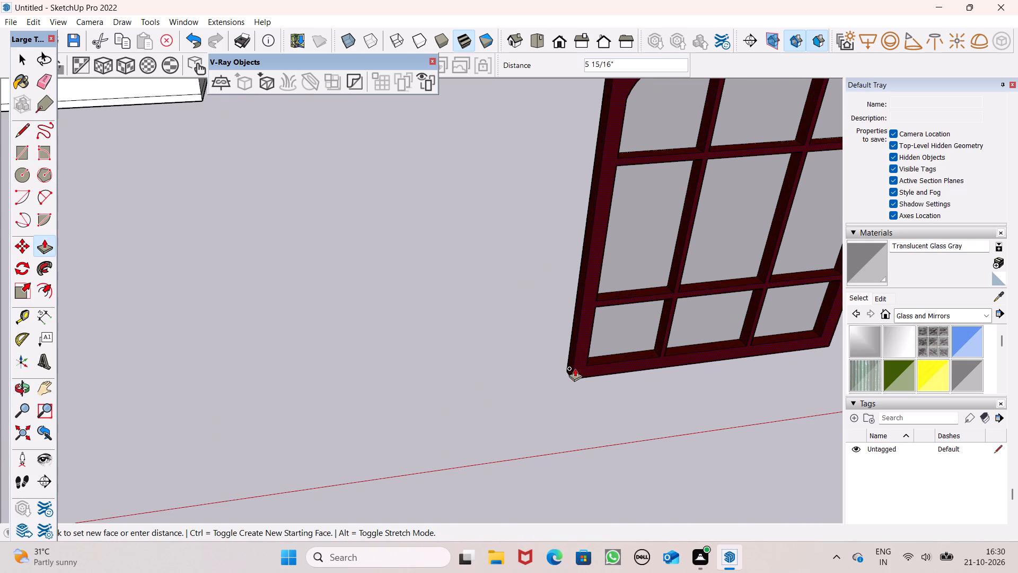
left_click_drag(575, 368, 575, 370)
key("space")
left_click(493, 342)
Make a group of the entire thickened panel, including frame, glazing bars and glass panes.
scroll(573, 294, "down", 5)
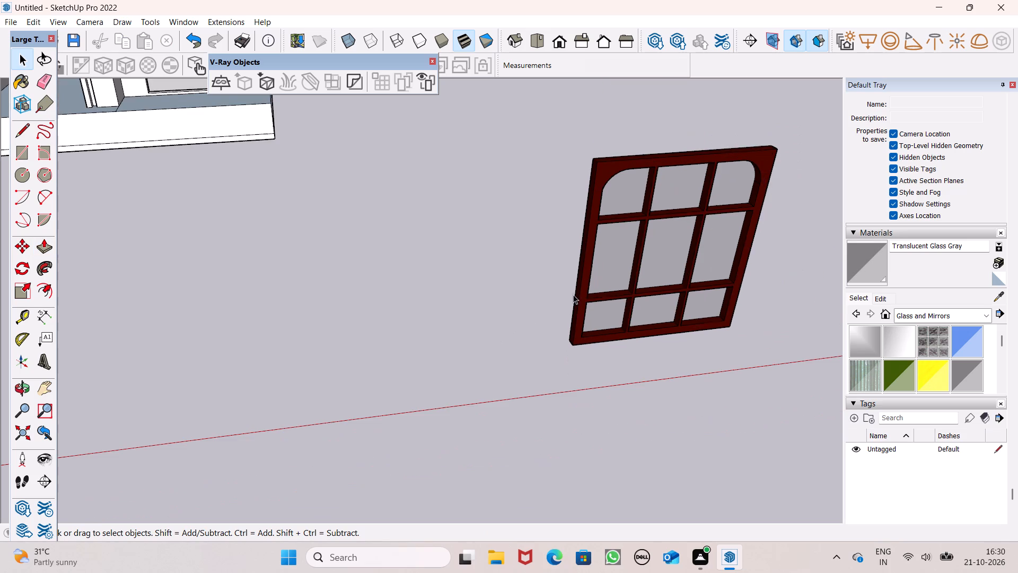
triple_click(613, 286)
double_click(613, 284)
right_click(613, 284)
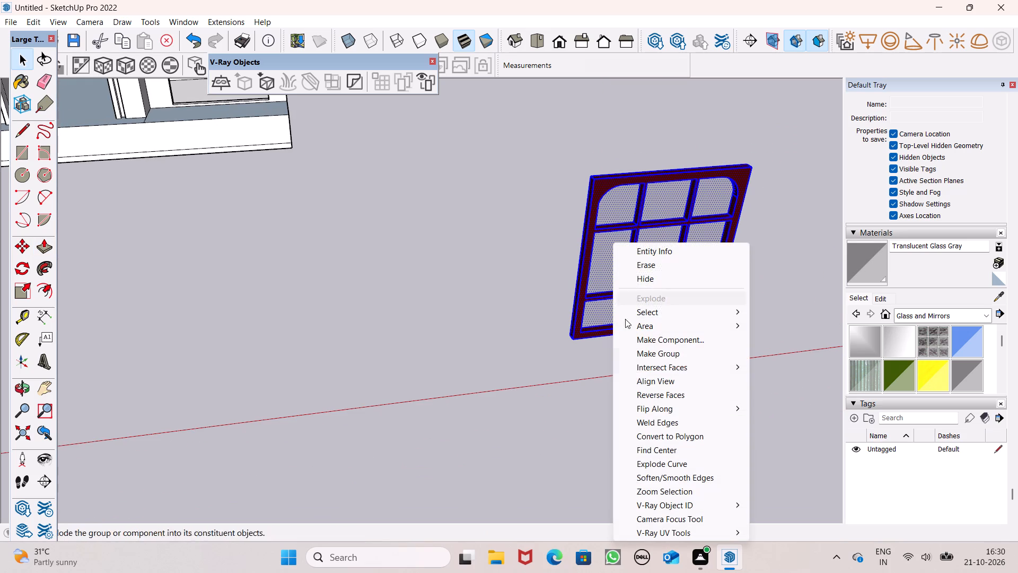
left_click(683, 351)
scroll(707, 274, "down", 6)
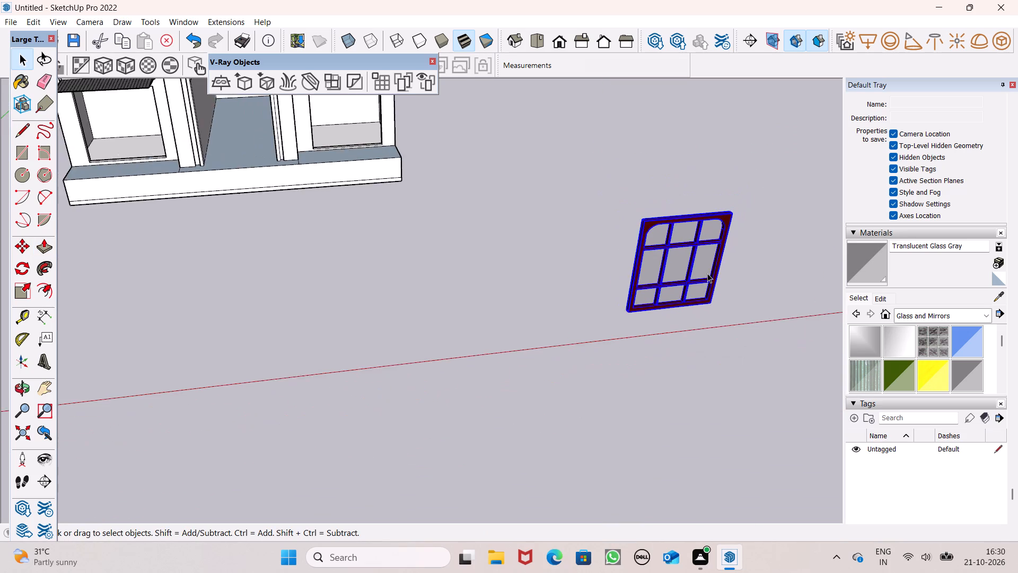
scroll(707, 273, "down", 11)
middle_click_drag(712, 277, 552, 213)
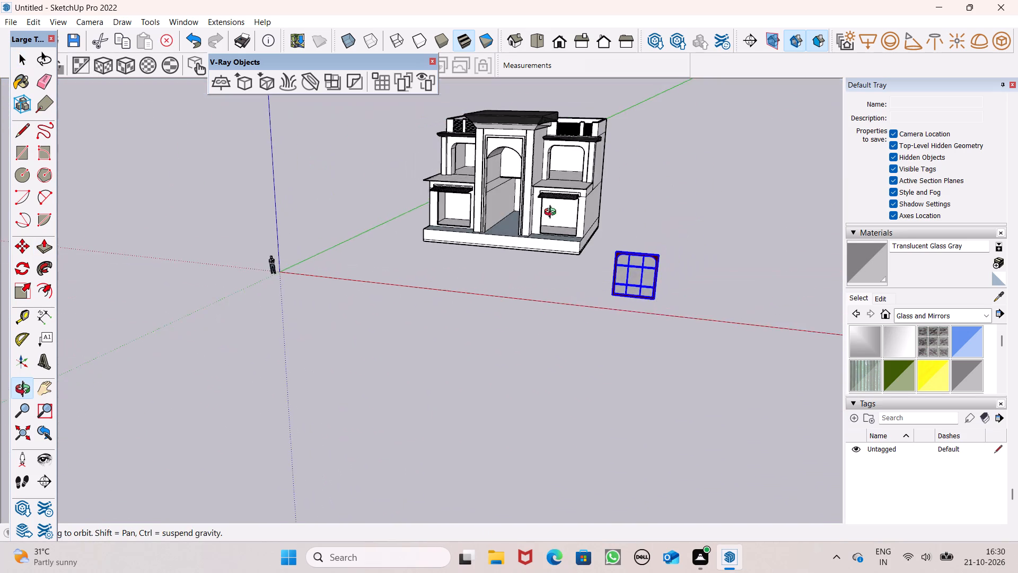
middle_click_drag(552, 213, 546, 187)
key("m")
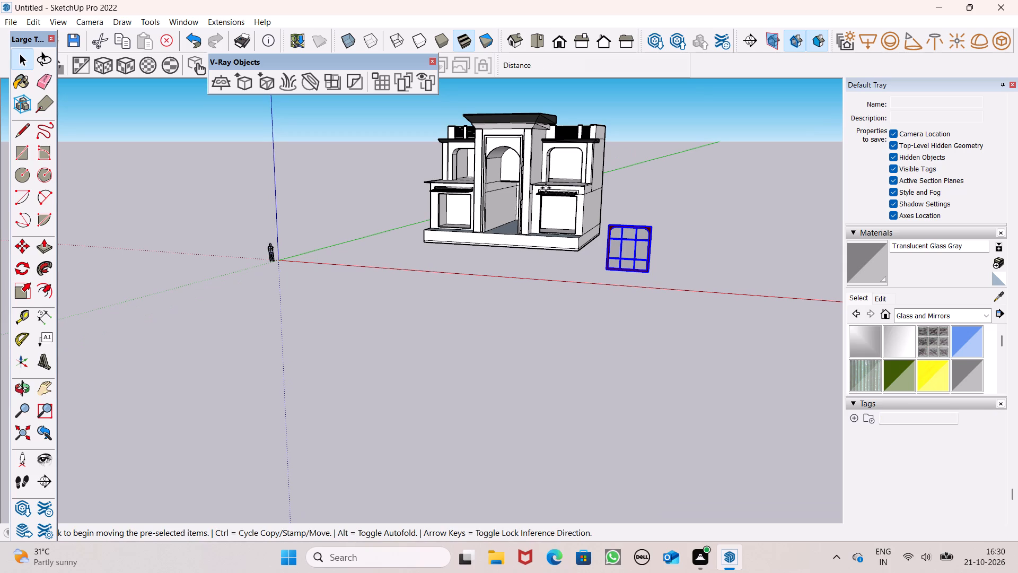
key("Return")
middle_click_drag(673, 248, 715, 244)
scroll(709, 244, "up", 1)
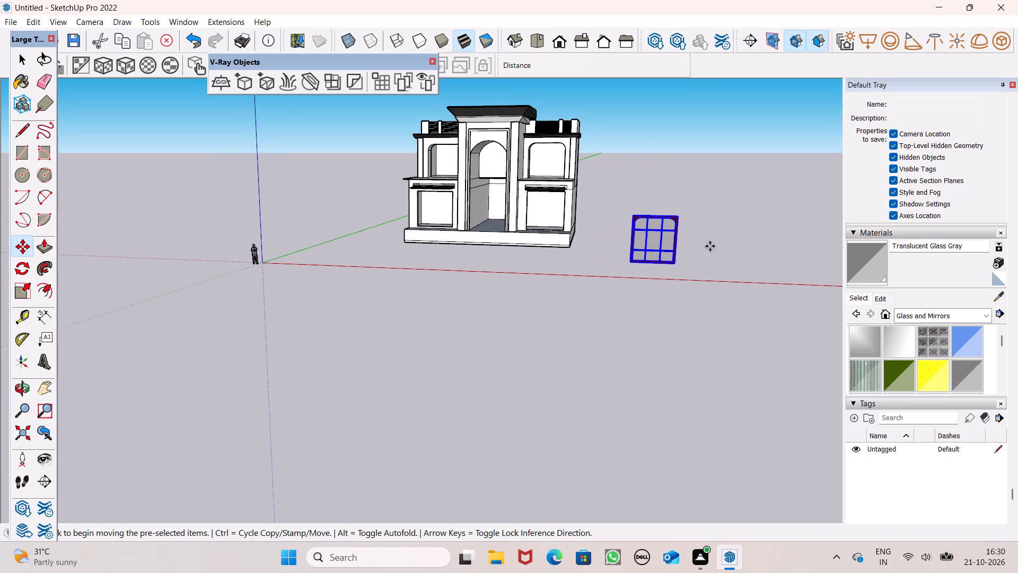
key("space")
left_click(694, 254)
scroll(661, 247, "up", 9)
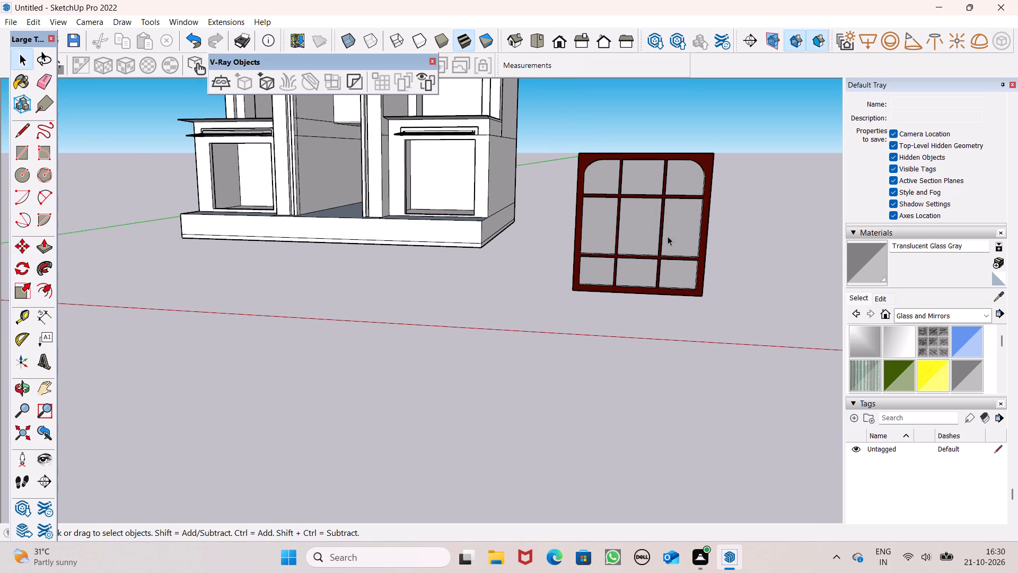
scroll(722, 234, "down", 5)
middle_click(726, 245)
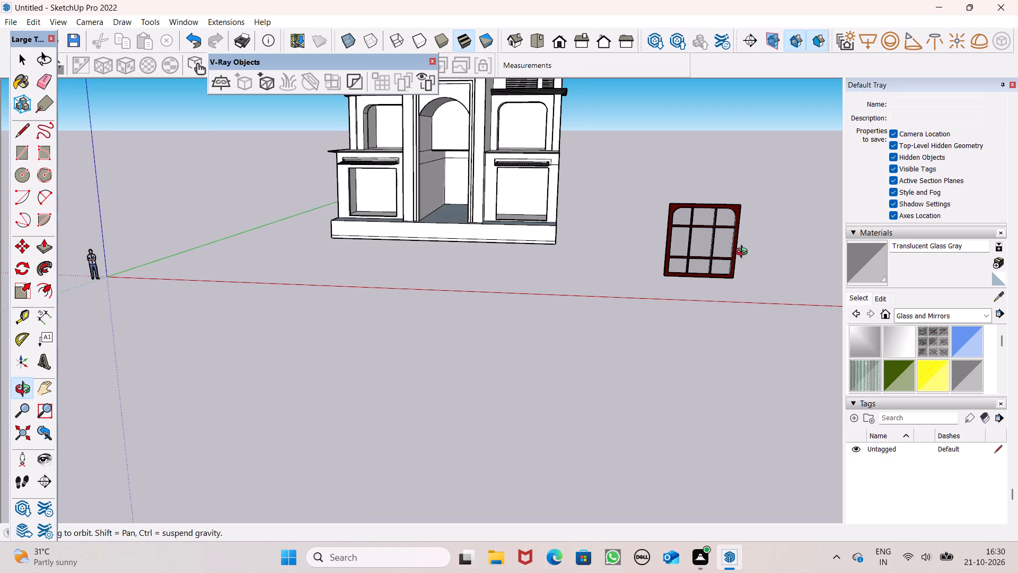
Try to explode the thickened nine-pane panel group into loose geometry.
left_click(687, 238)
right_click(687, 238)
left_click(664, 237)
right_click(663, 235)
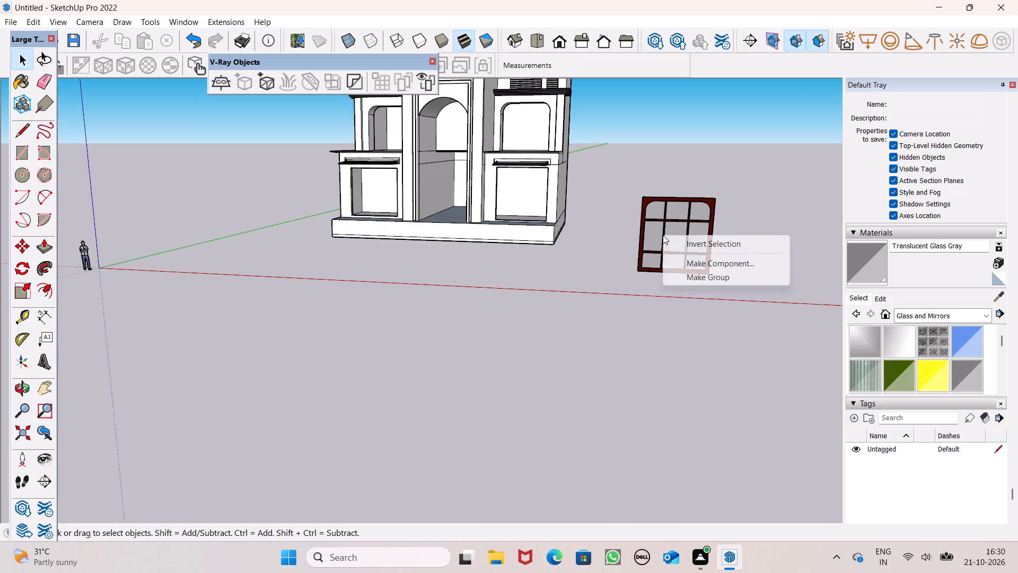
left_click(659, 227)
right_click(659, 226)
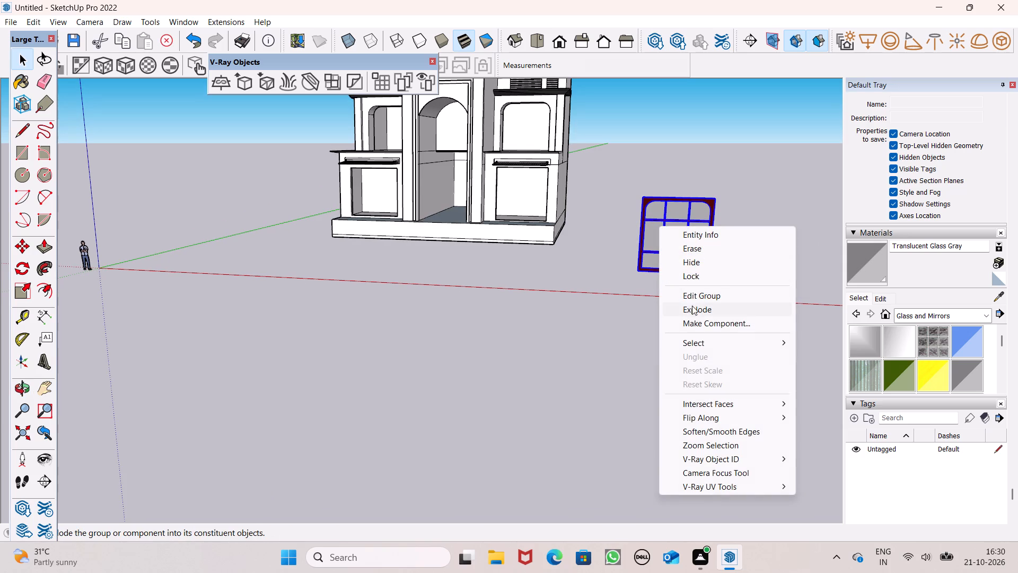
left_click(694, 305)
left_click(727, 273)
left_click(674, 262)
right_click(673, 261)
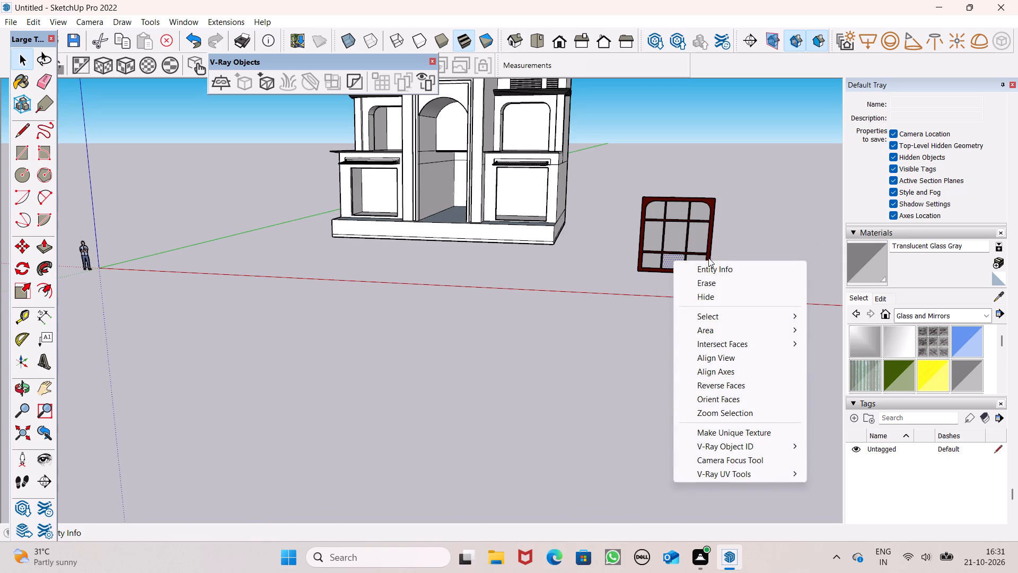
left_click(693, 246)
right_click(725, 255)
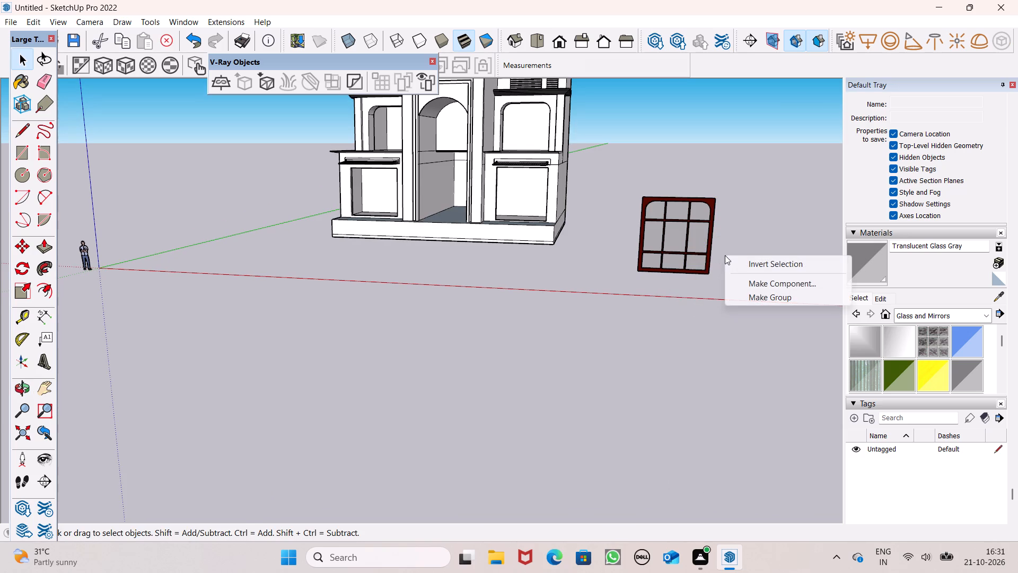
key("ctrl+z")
Undo the panel edits back to before its frame and glazing bars were thickened with Push/Pull.
middle_click_drag(699, 257, 706, 276)
scroll(705, 275, "up", 1)
left_click(701, 288)
middle_click_drag(703, 276, 617, 337)
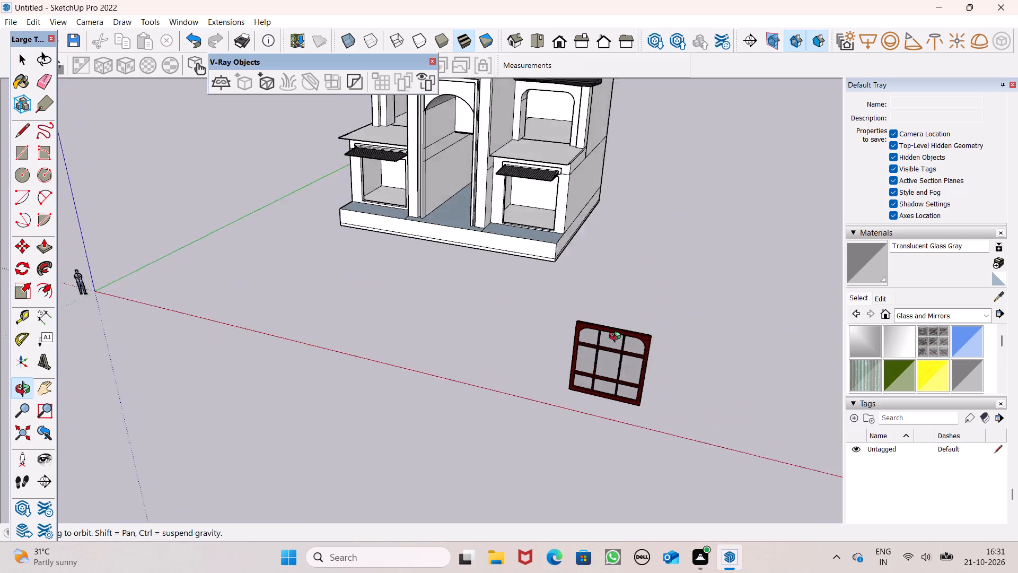
middle_click_drag(617, 337, 506, 299)
scroll(764, 236, "down", 5)
middle_click_drag(573, 282, 539, 281)
scroll(537, 279, "up", 1)
scroll(746, 219, "down", 7)
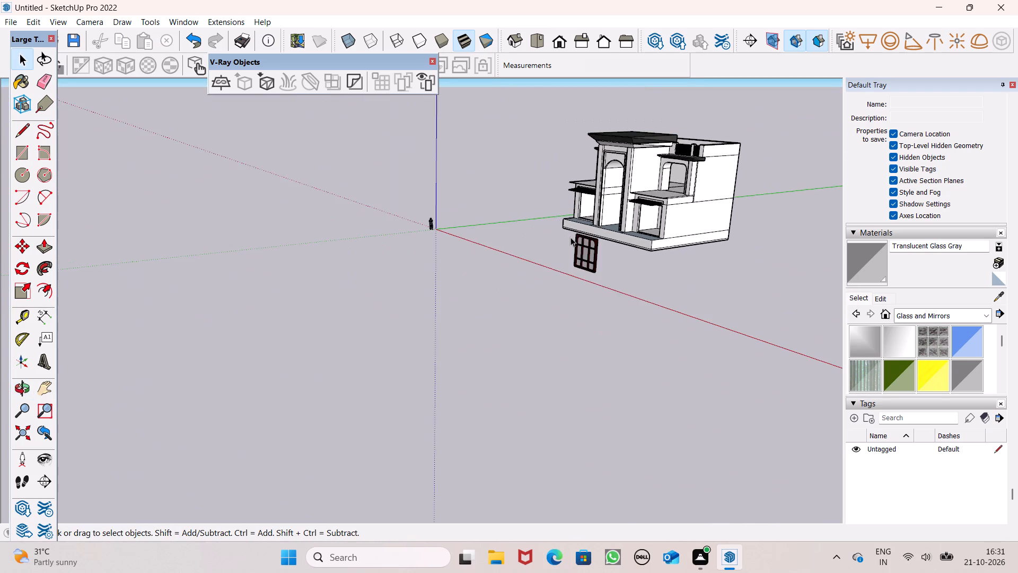
middle_click_drag(523, 267, 326, 233)
scroll(336, 241, "up", 9)
scroll(508, 235, "up", 7)
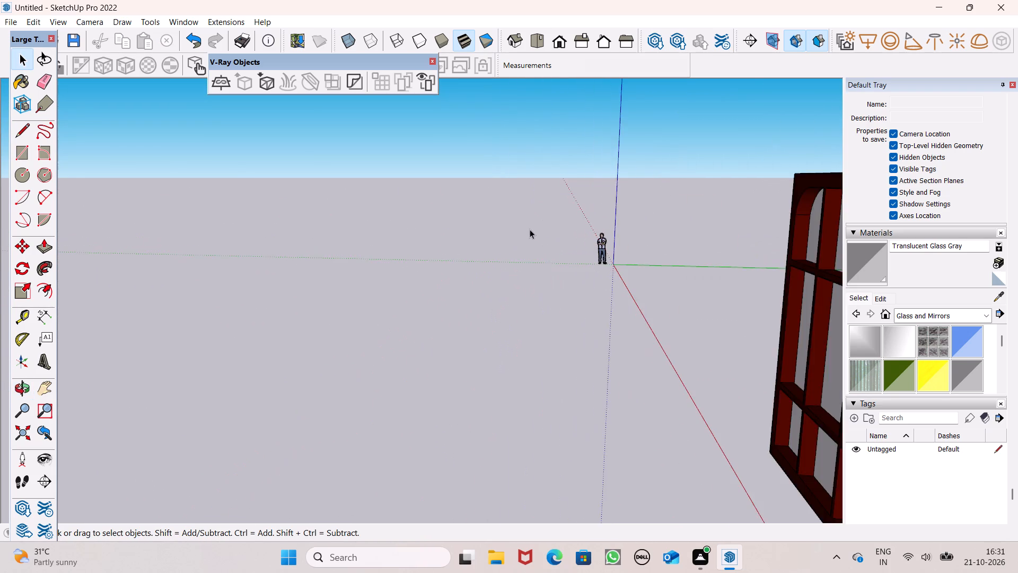
scroll(530, 229, "down", 5)
middle_click_drag(613, 263, 463, 264)
key("ctrl+z")
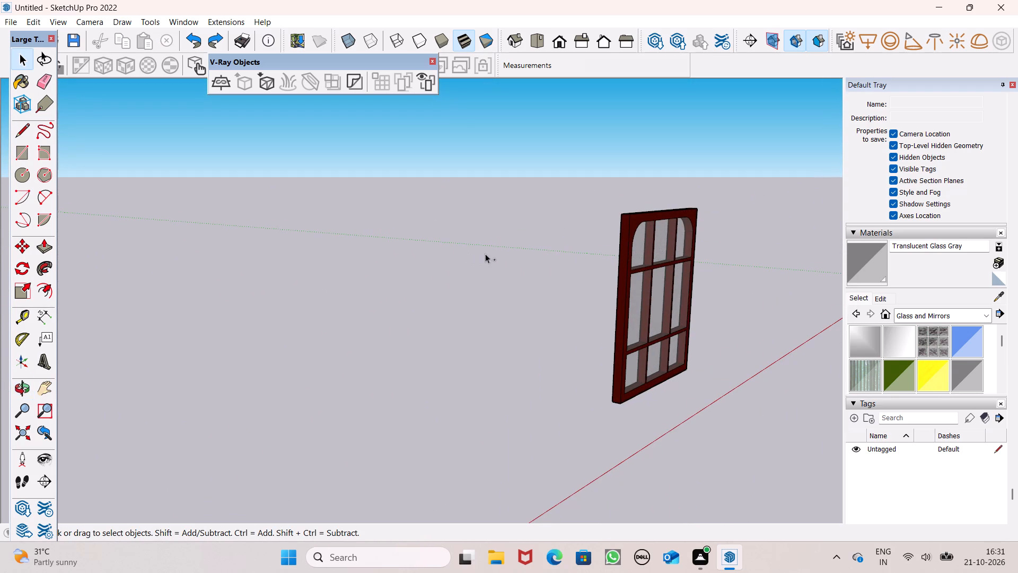
key("ctrl+z")
key("ctrl+z")
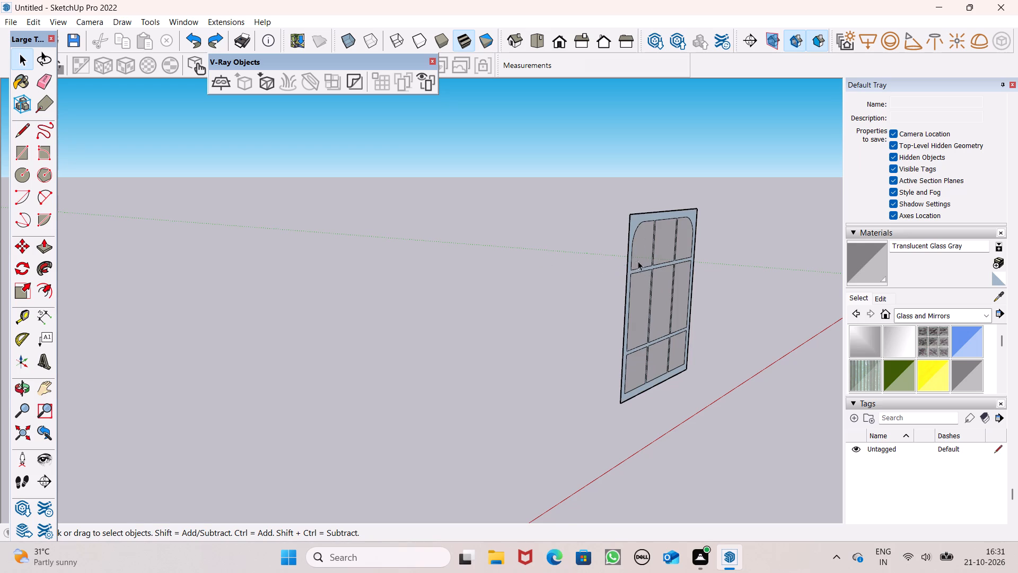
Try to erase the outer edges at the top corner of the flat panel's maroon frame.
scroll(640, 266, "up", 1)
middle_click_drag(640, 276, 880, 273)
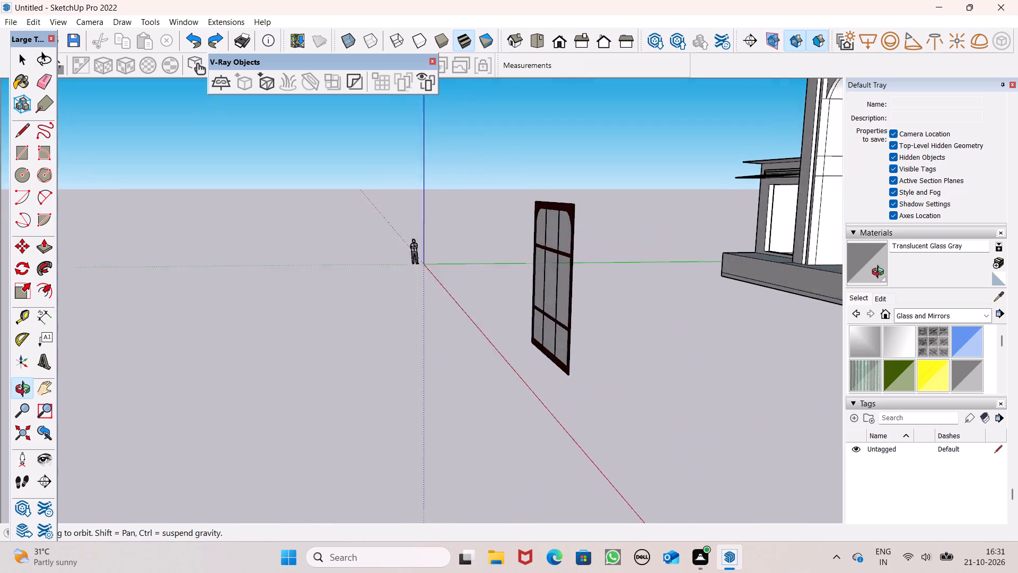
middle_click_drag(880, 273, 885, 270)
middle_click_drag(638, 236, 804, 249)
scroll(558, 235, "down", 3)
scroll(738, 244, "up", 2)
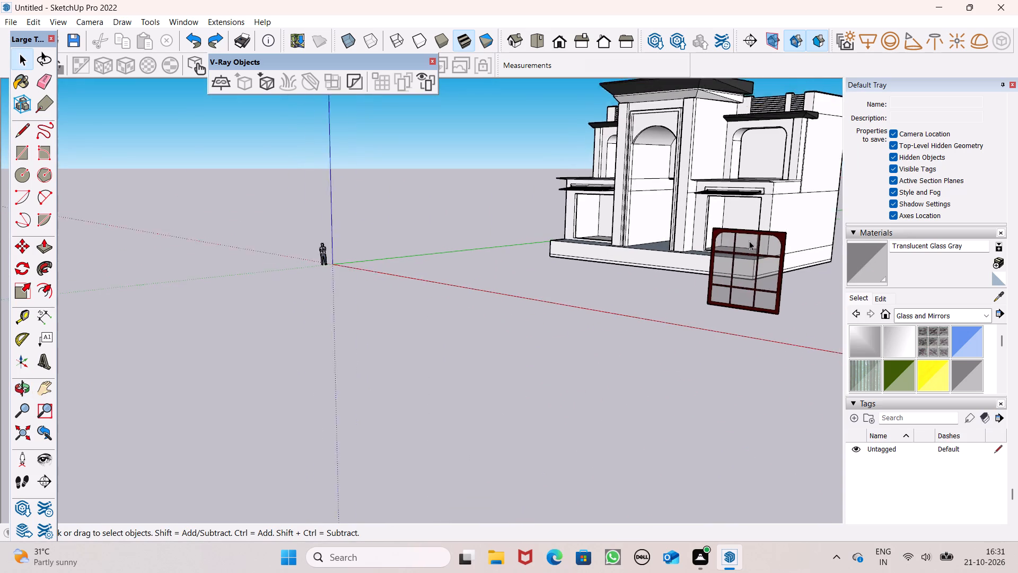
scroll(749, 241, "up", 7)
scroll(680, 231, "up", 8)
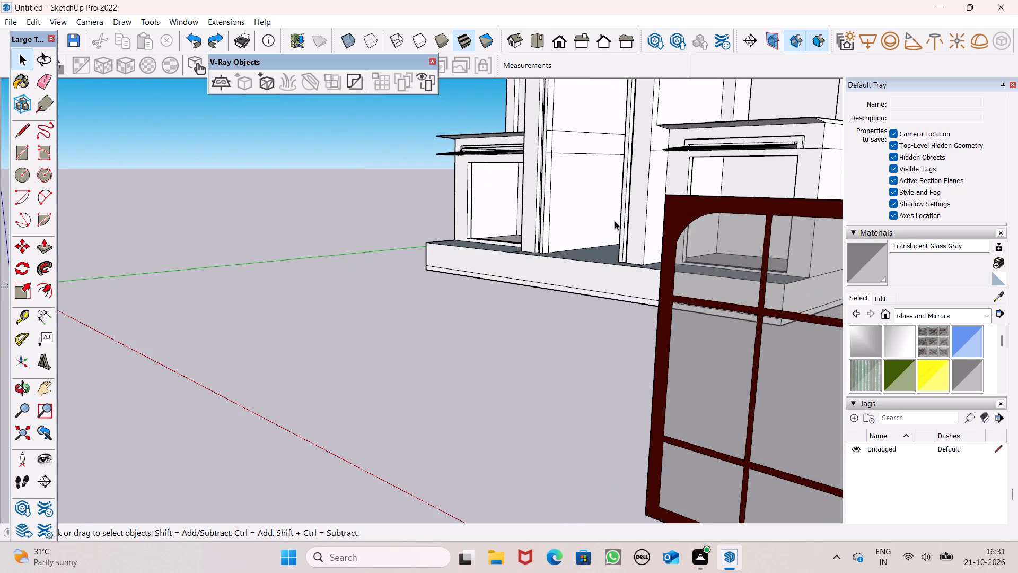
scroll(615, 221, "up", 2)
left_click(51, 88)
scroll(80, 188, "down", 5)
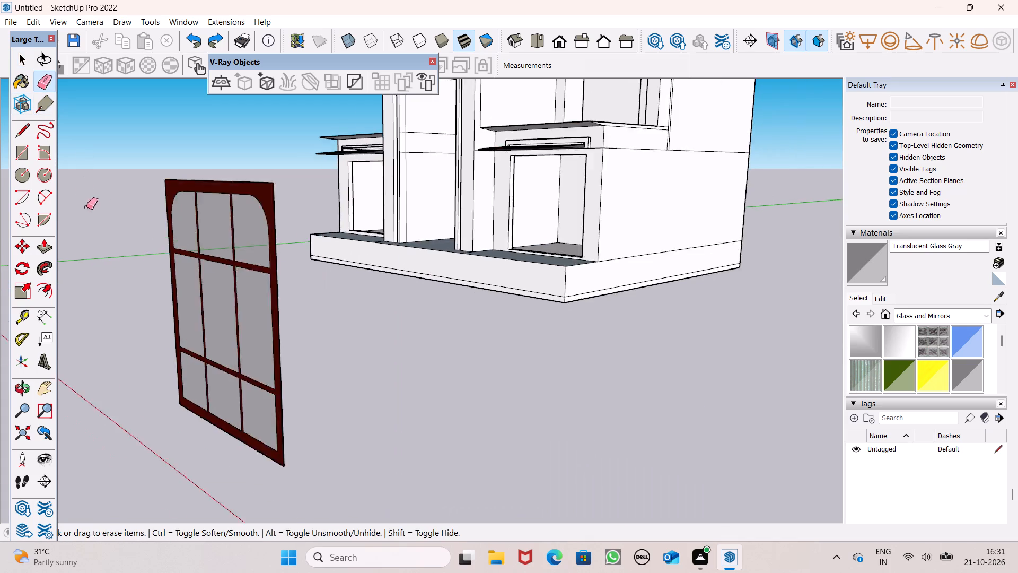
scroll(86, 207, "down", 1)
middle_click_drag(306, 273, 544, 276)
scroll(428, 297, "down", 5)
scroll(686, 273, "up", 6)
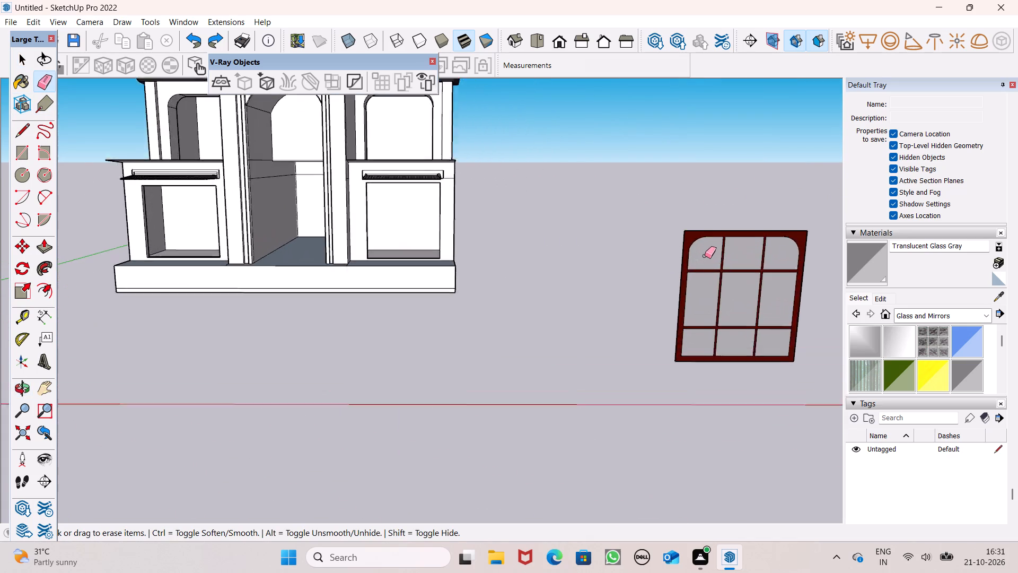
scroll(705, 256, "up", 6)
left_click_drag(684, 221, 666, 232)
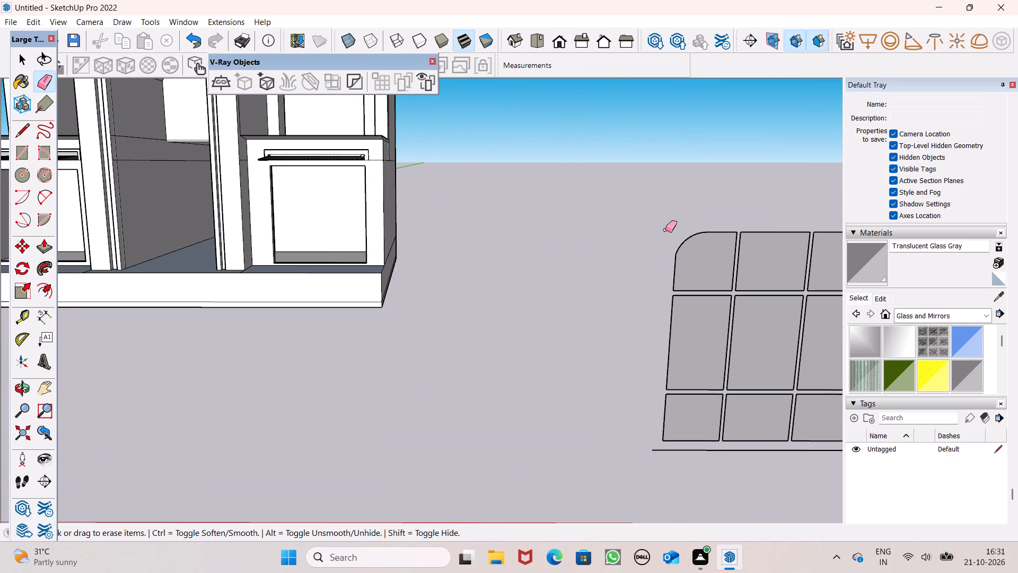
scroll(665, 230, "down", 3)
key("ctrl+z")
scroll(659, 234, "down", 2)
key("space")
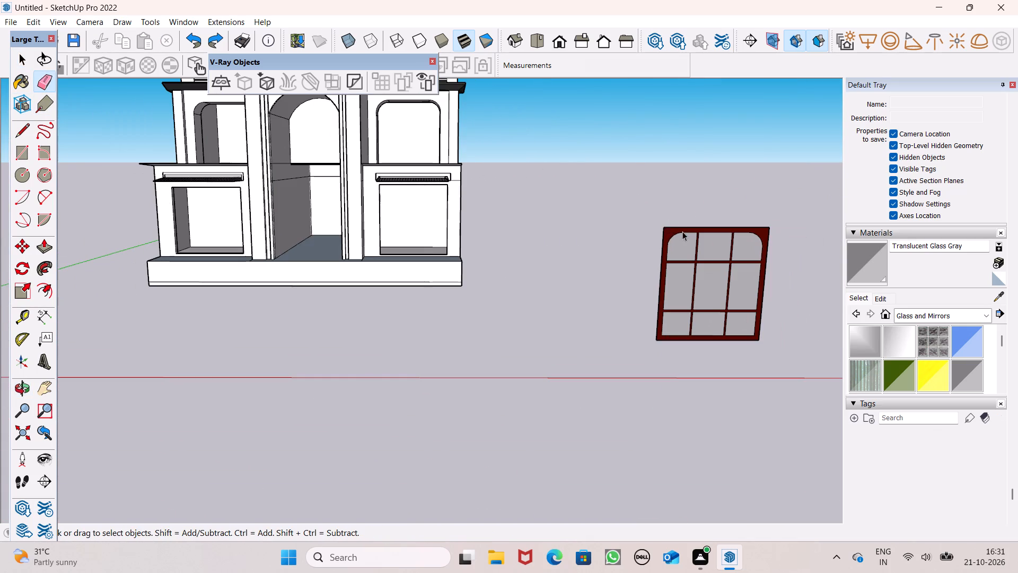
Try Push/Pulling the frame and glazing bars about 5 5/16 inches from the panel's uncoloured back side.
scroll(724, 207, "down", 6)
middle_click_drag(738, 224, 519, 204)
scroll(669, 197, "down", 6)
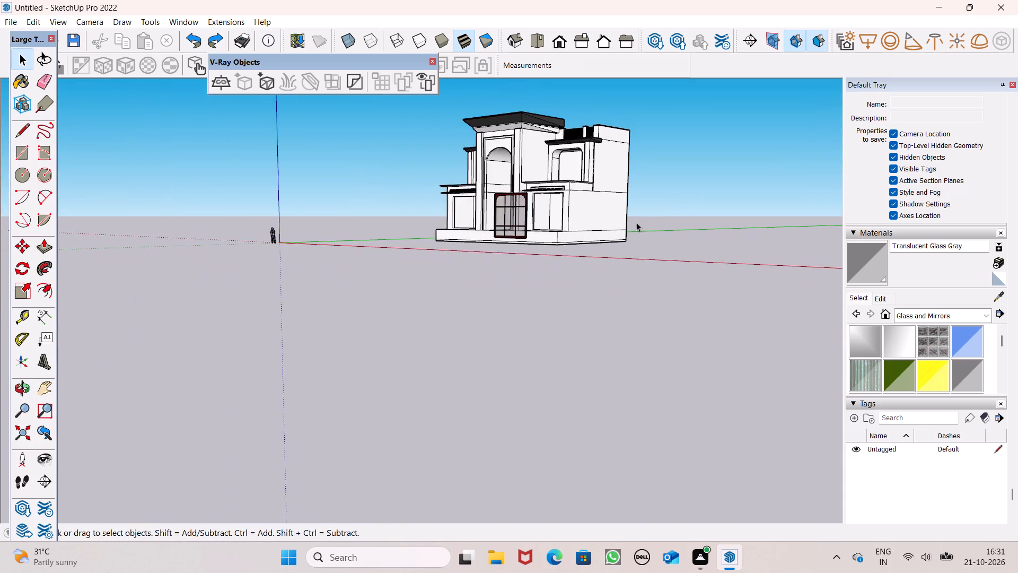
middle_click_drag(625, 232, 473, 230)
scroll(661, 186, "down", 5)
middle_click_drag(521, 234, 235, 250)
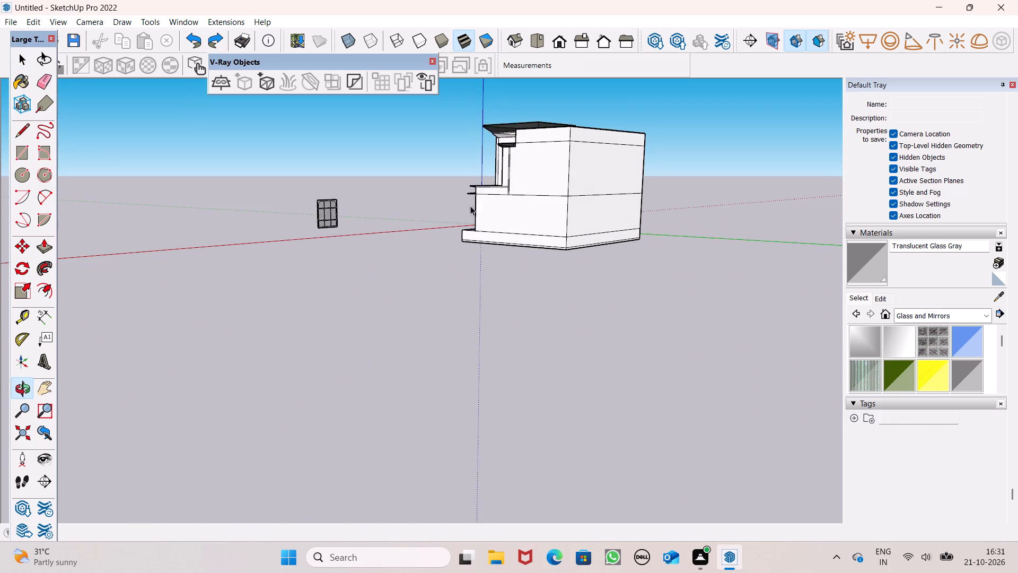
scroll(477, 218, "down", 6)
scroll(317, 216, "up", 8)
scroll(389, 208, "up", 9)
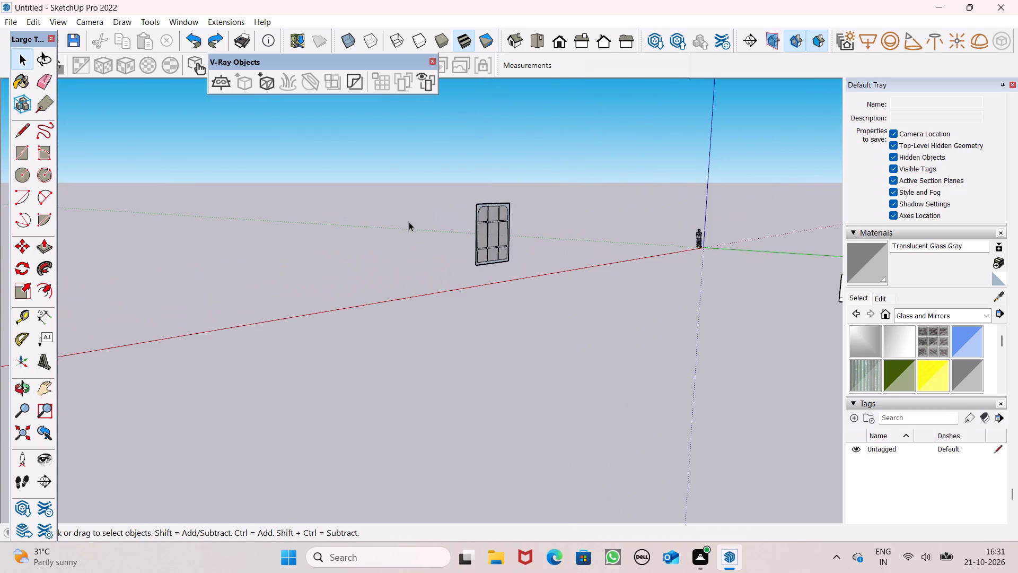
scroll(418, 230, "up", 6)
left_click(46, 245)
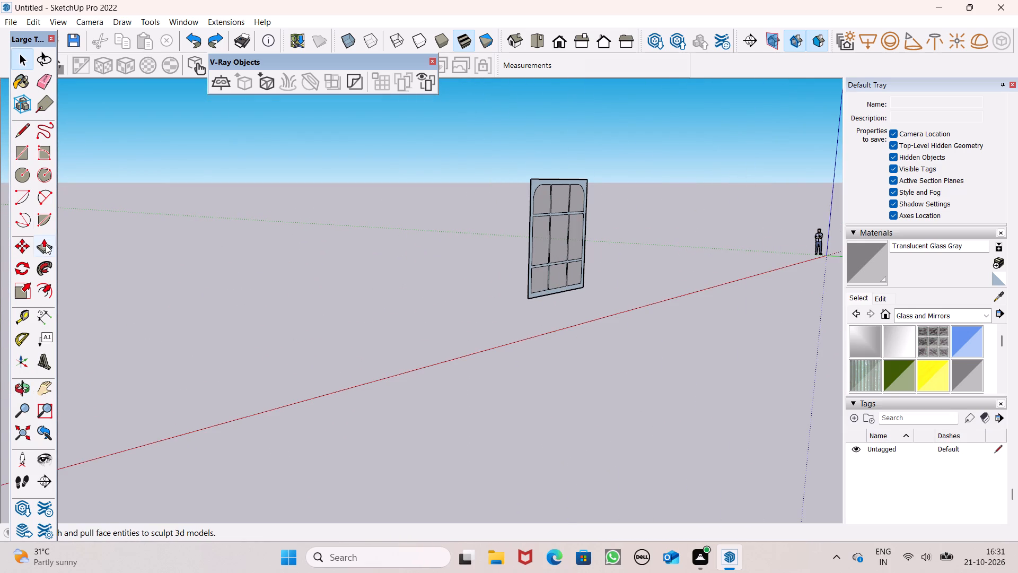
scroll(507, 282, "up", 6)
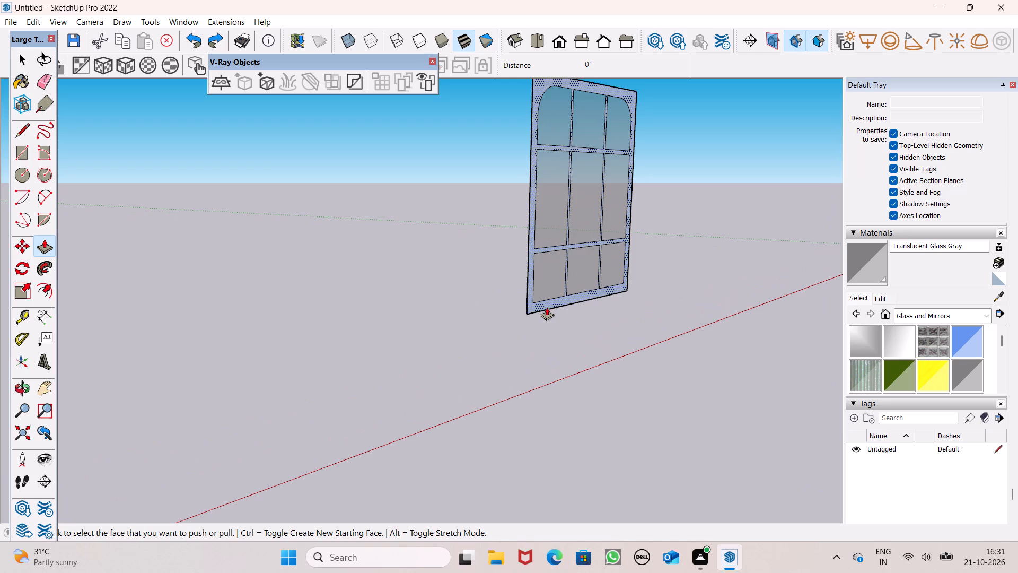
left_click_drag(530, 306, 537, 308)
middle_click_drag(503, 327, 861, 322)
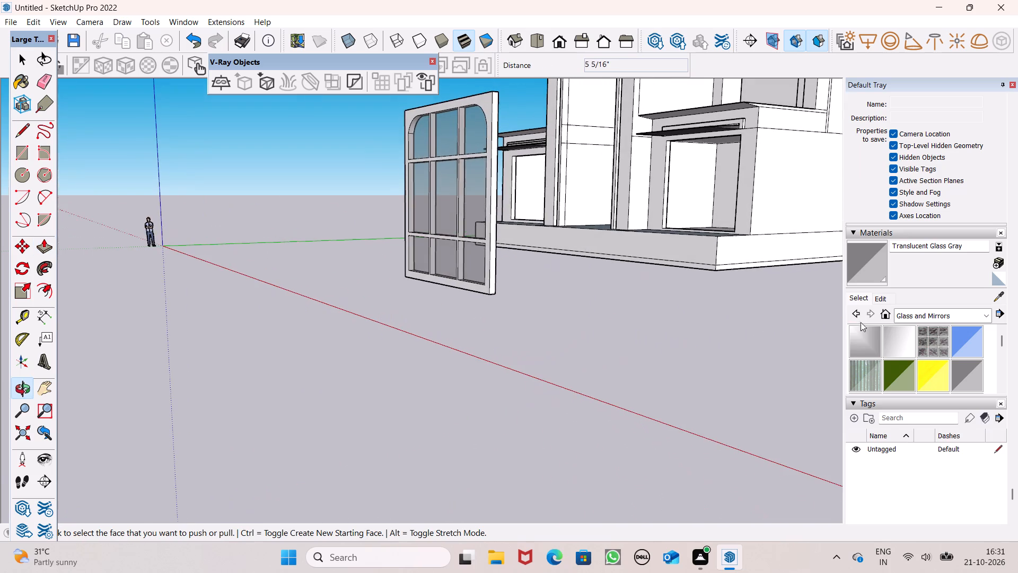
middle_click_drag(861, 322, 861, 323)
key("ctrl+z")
Push/Pull the maroon frame and glazing bars about 10 15/16 inches outward from the panel's front, leaving the glass panes recessed.
scroll(583, 286, "up", 1, "ctrl")
middle_click_drag(646, 328, 777, 332)
scroll(608, 309, "down", 5)
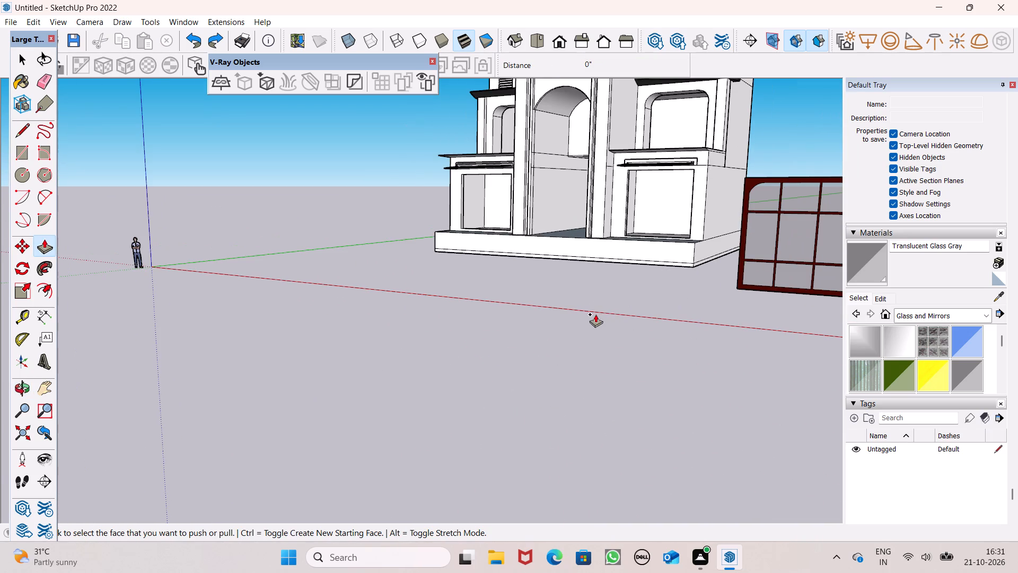
scroll(468, 319, "down", 4)
middle_click_drag(468, 331, 517, 358)
scroll(449, 310, "down", 4)
middle_click_drag(556, 356, 662, 379)
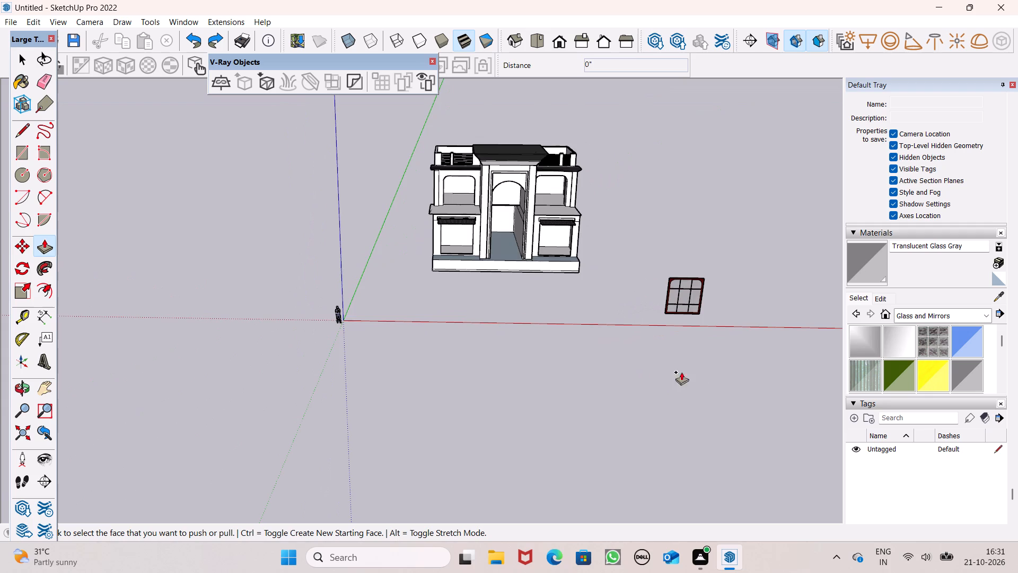
scroll(732, 342, "up", 7)
scroll(678, 321, "up", 7)
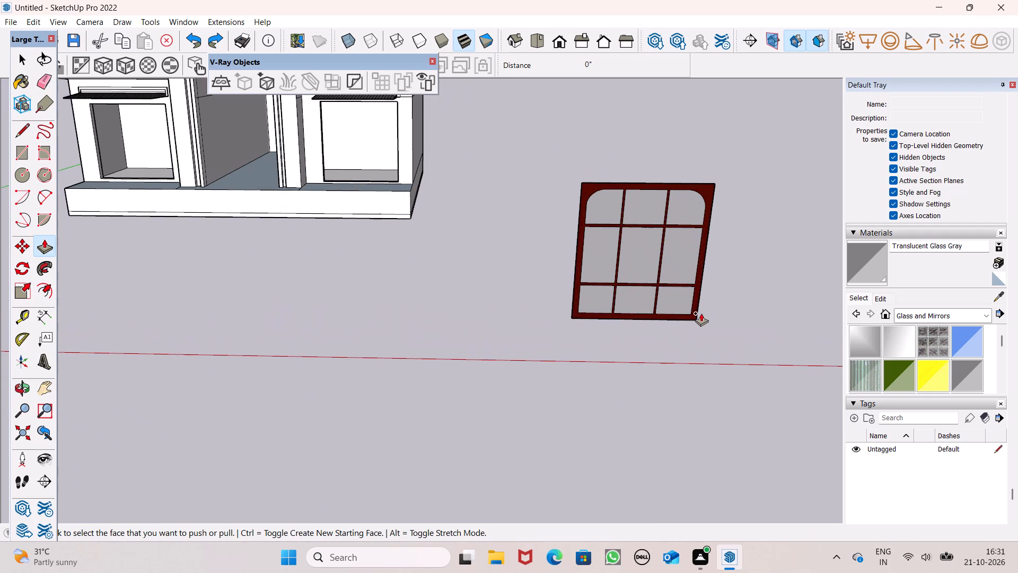
scroll(699, 315, "up", 7)
left_click_drag(690, 309, 690, 323)
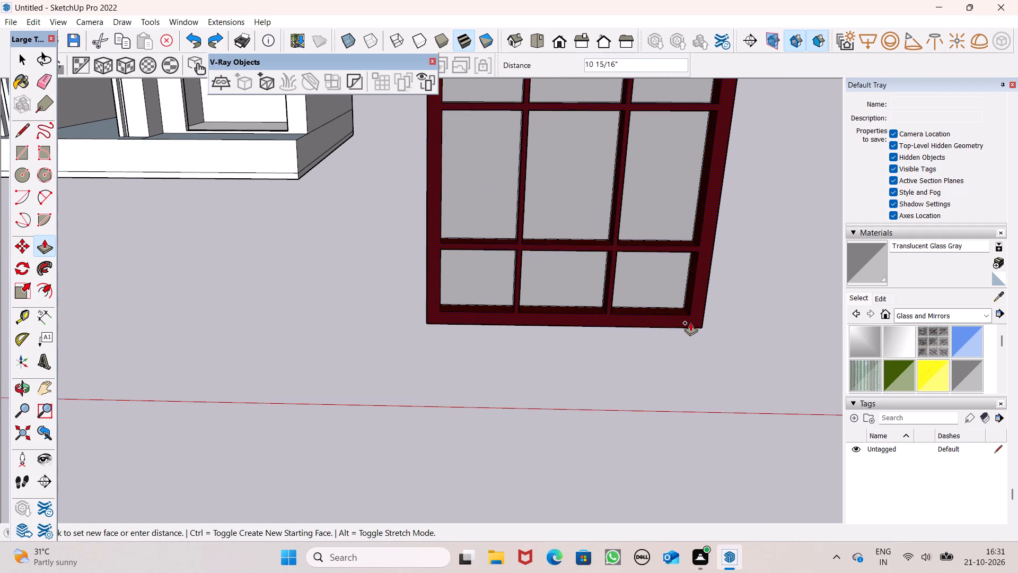
left_click_drag(690, 323, 690, 323)
Make a group of the entire thickened panel, including frame, glazing bars and glass panes.
scroll(709, 306, "down", 4)
key("space")
triple_click(665, 296)
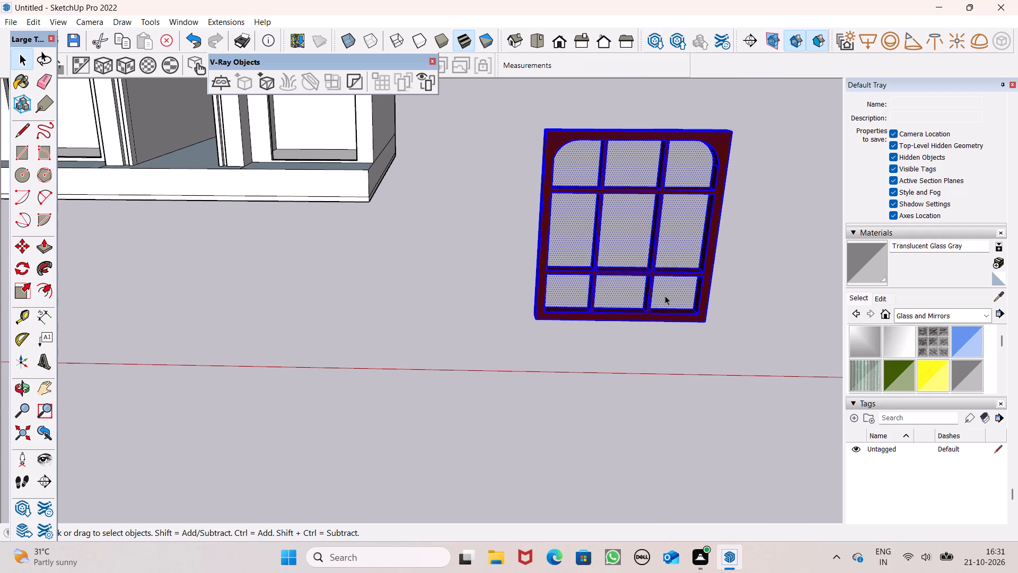
left_click(665, 296)
right_click(662, 296)
left_click(708, 356)
Move the grouped window panel from beside the building to the left upper-floor arched opening.
scroll(717, 247, "down", 3)
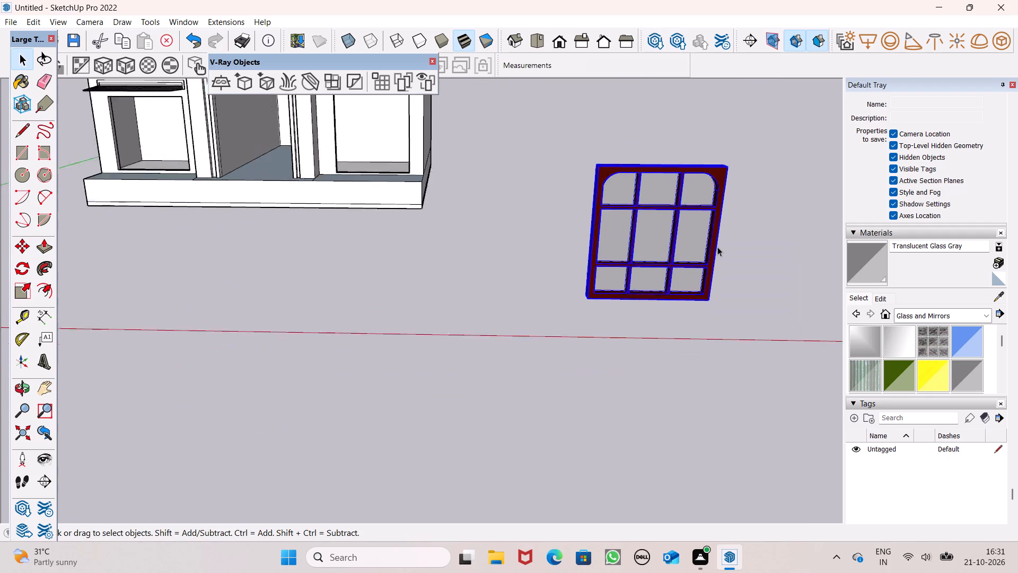
scroll(717, 247, "down", 8)
key("m")
key("Return")
scroll(730, 240, "down", 3)
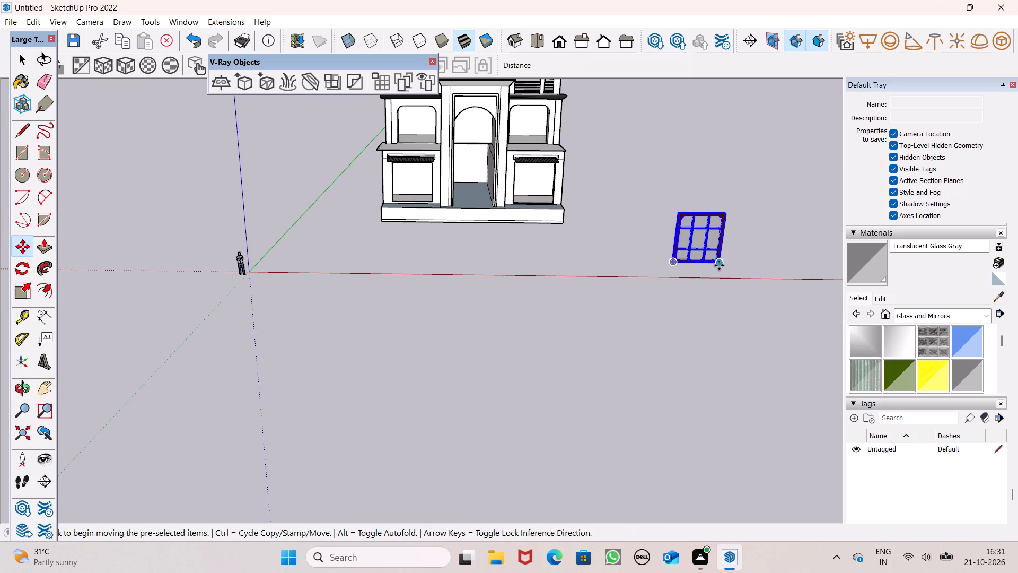
left_click_drag(718, 262, 582, 198)
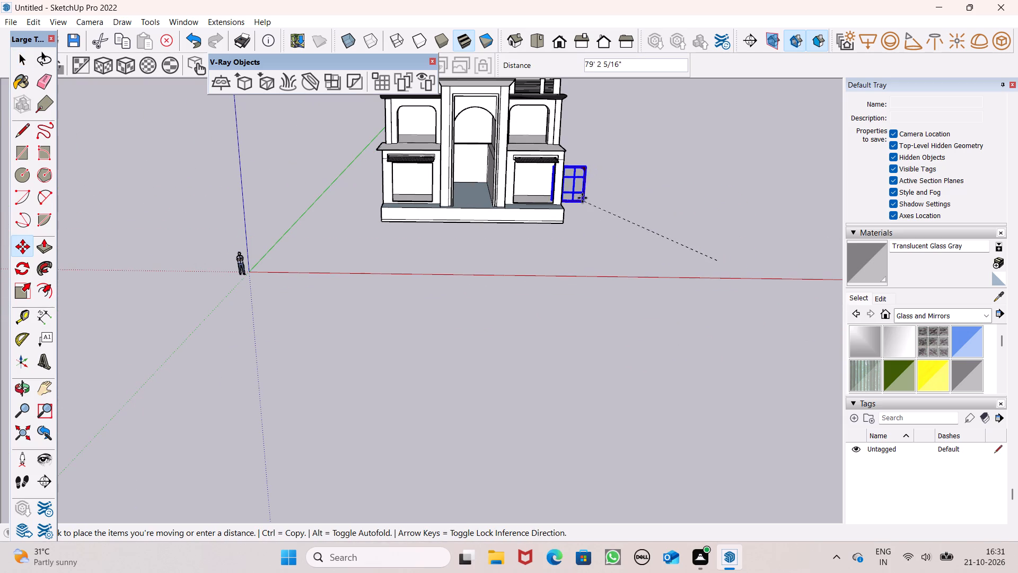
left_click_drag(582, 198, 431, 144)
Move the window panel about 4' 11" to shift it sideways and deeper within the left upper-floor opening.
scroll(387, 116, "up", 7)
middle_click_drag(393, 123, 480, 144)
scroll(480, 144, "up", 4)
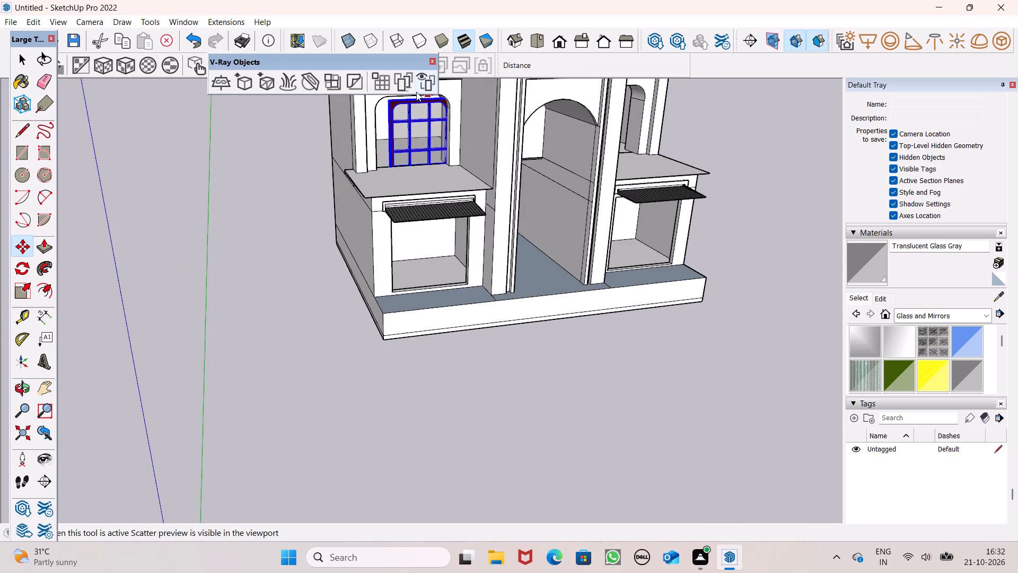
scroll(416, 92, "up", 4)
scroll(341, 132, "up", 1)
scroll(365, 239, "down", 6)
scroll(330, 136, "up", 7)
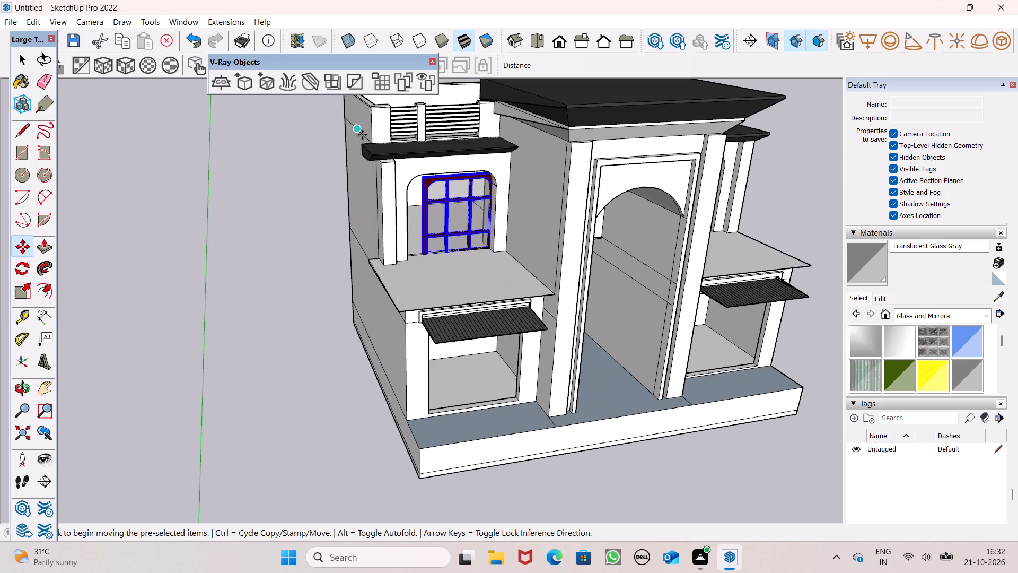
scroll(562, 168, "down", 5)
scroll(420, 190, "up", 7)
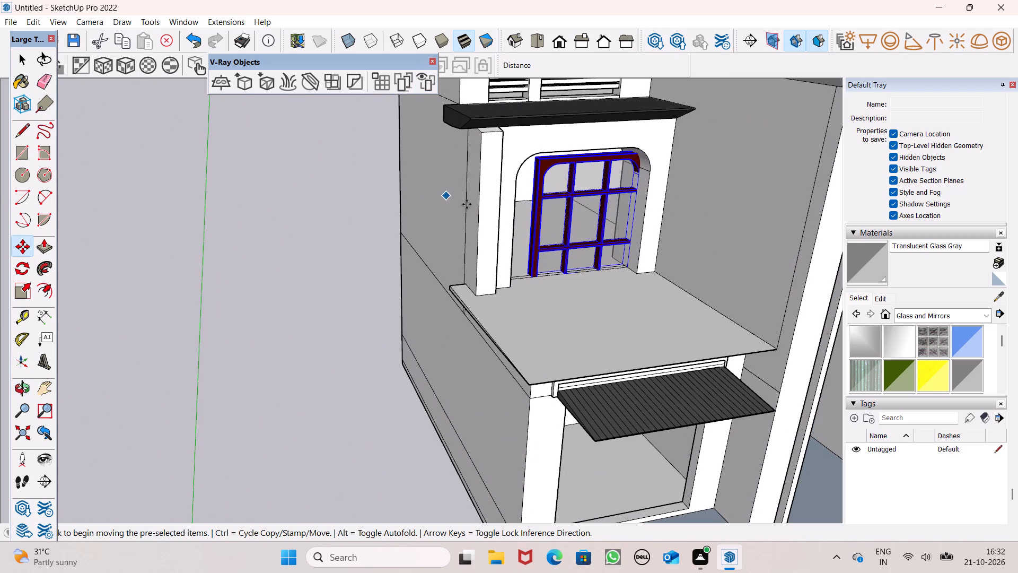
left_click_drag(635, 276, 636, 276)
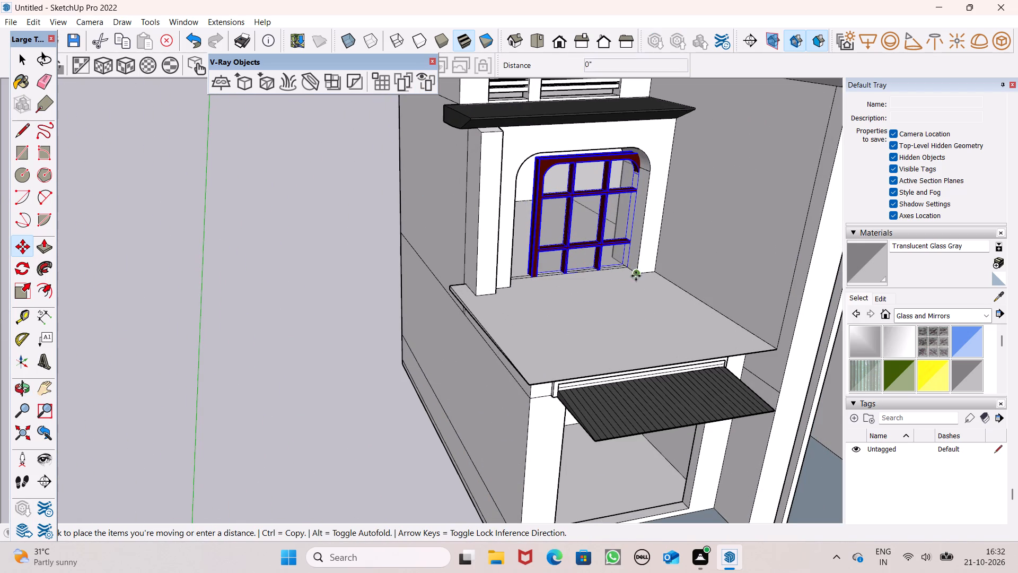
left_click_drag(636, 276, 613, 262)
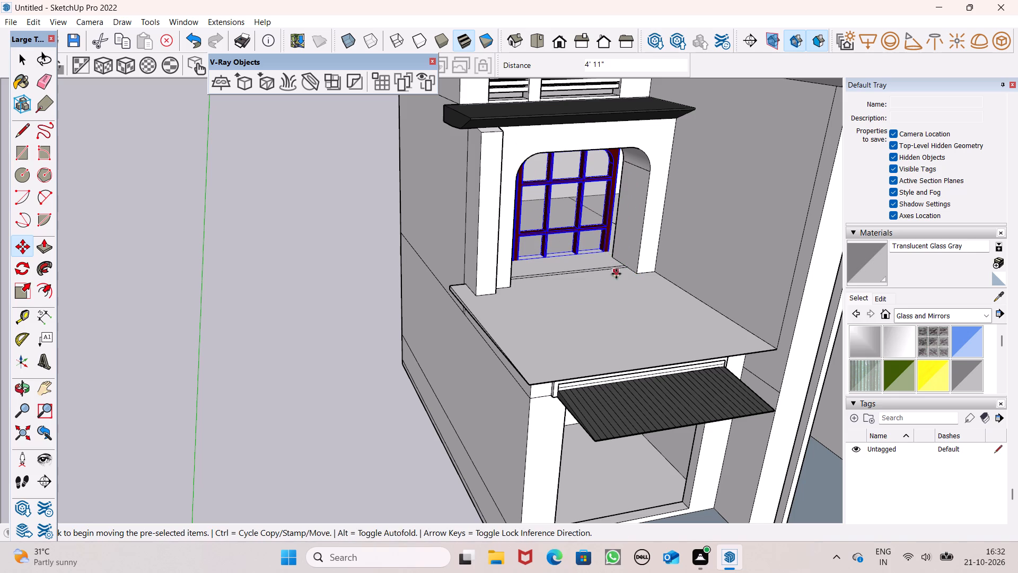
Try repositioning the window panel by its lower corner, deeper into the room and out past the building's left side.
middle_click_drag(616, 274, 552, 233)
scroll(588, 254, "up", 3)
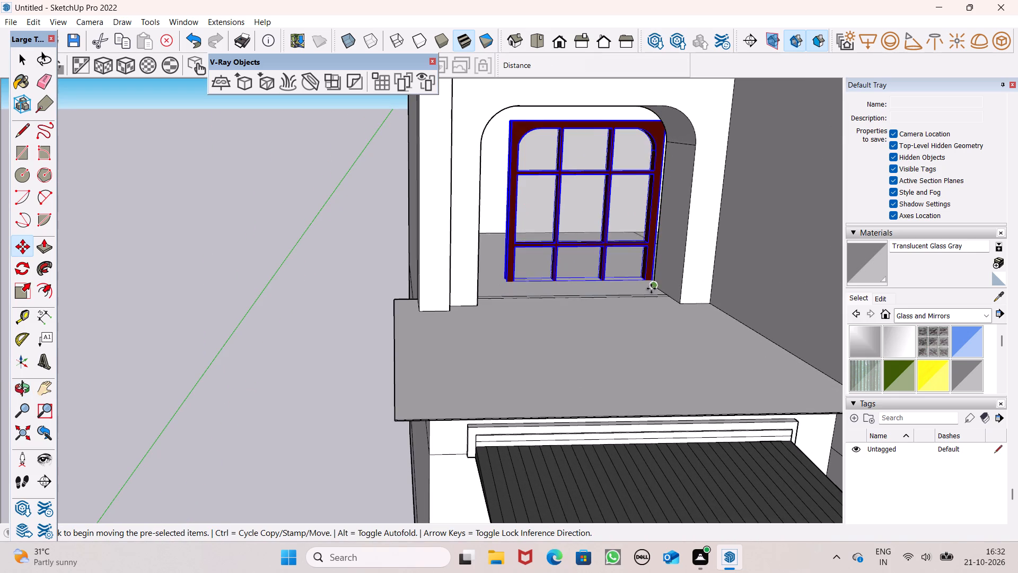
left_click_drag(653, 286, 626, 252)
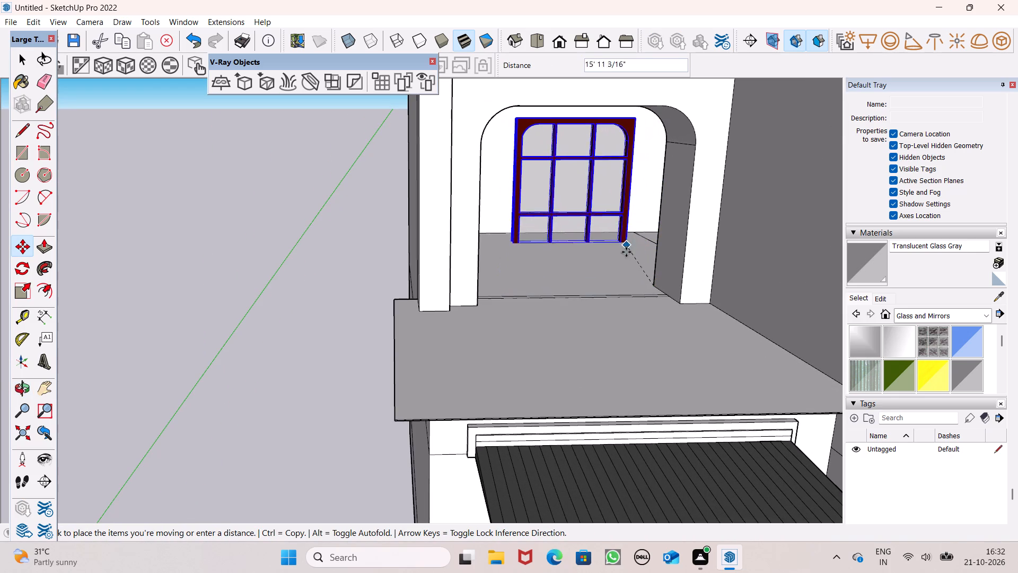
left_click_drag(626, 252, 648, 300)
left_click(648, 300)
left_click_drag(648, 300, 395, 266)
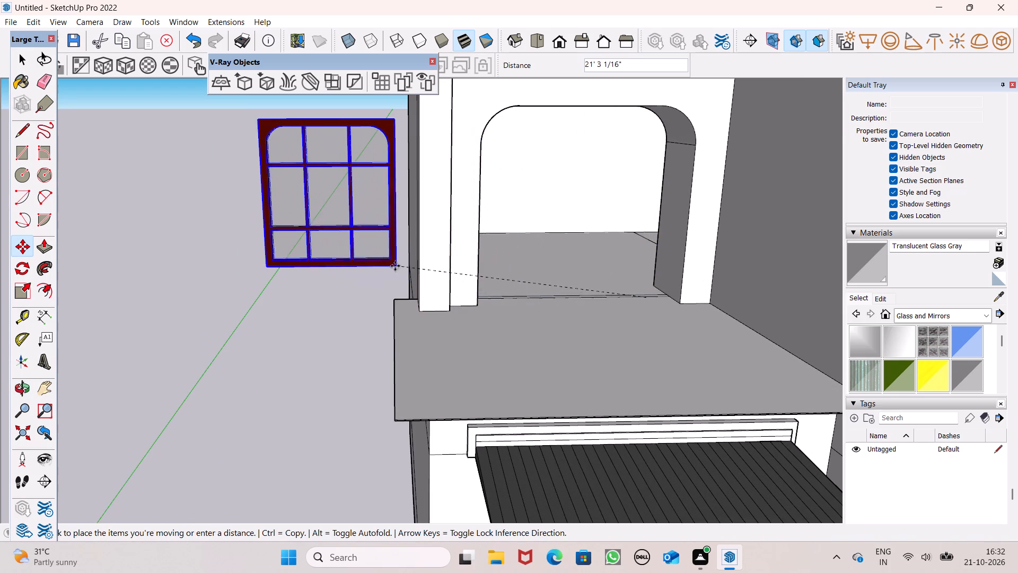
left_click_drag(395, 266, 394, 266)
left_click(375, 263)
Move the window panel back into the left upper-floor opening, beside the jamb nearest the entrance.
scroll(361, 264, "up", 6)
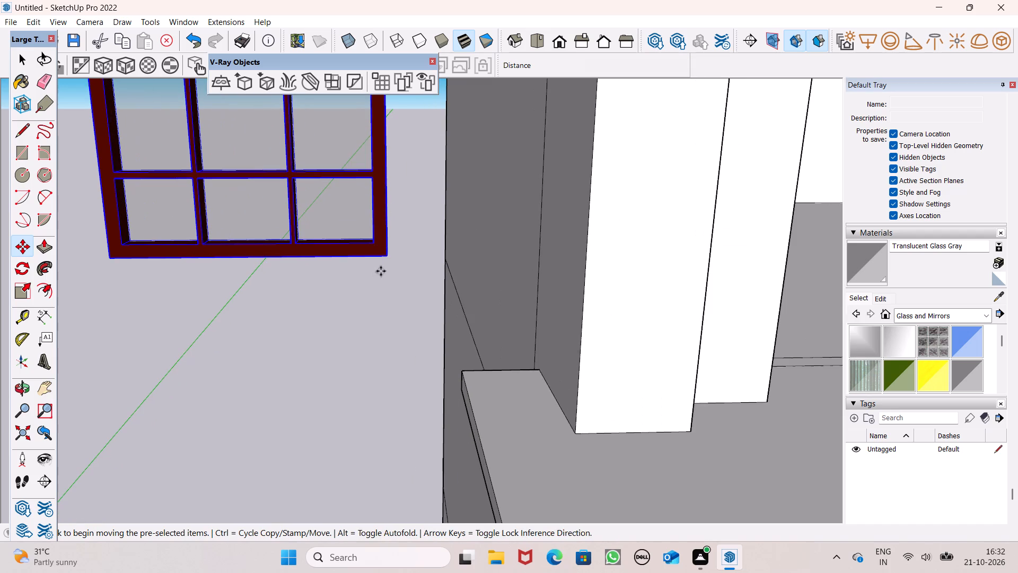
left_click_drag(386, 259, 936, 386)
scroll(555, 366, "down", 6)
scroll(493, 337, "down", 6)
scroll(613, 372, "down", 5)
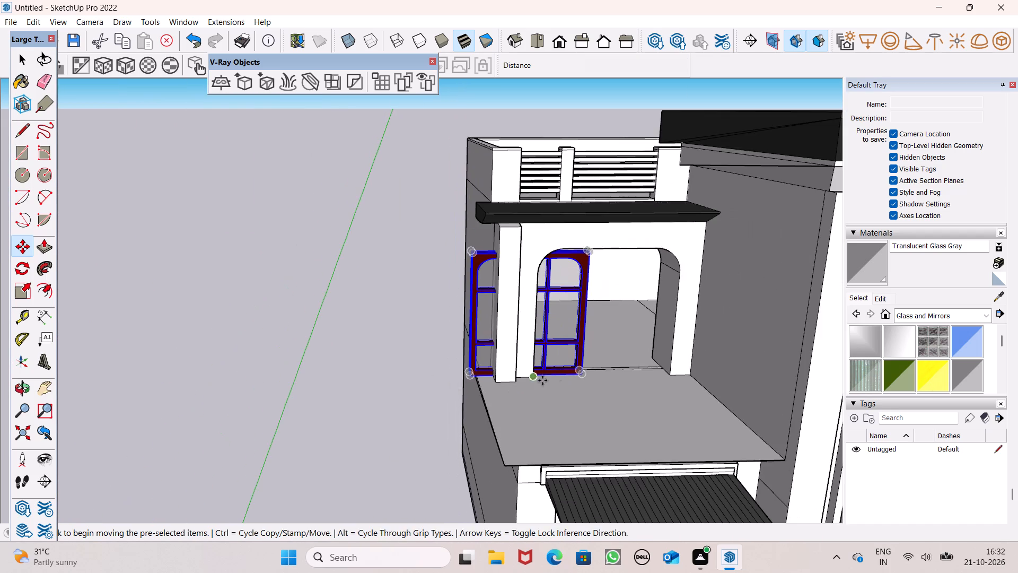
scroll(560, 379, "up", 7)
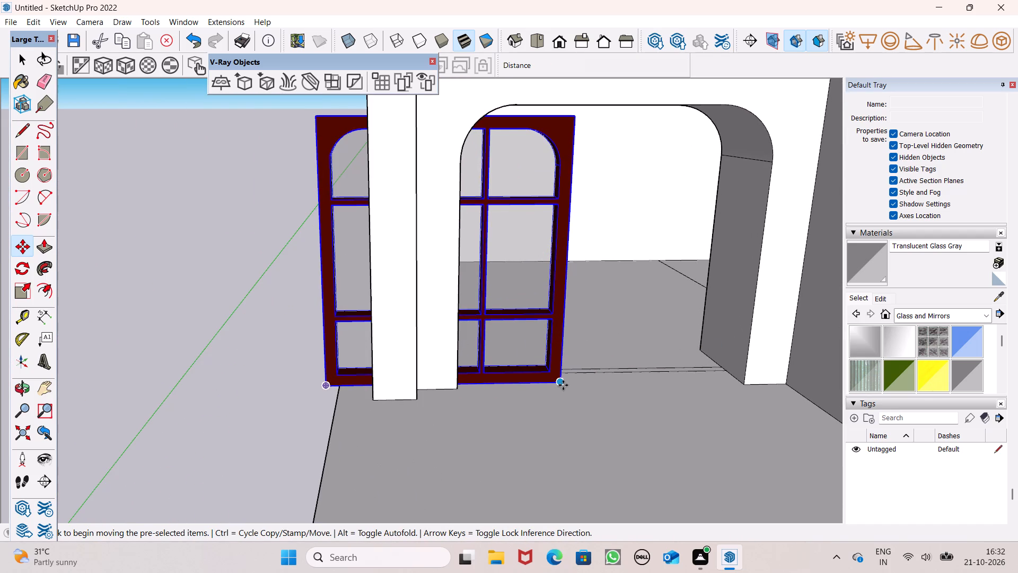
left_click_drag(564, 385, 710, 358)
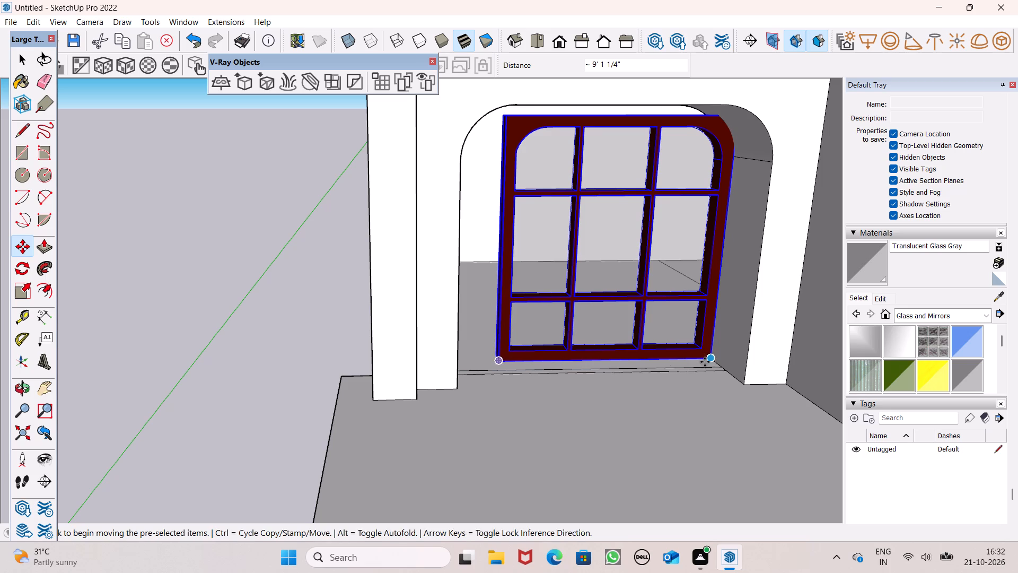
Nudge the window panel about 1' 3 1/2" by its lower corner to fit against the opening's right jamb and sill.
middle_click_drag(675, 400, 644, 410)
scroll(692, 377, "up", 3)
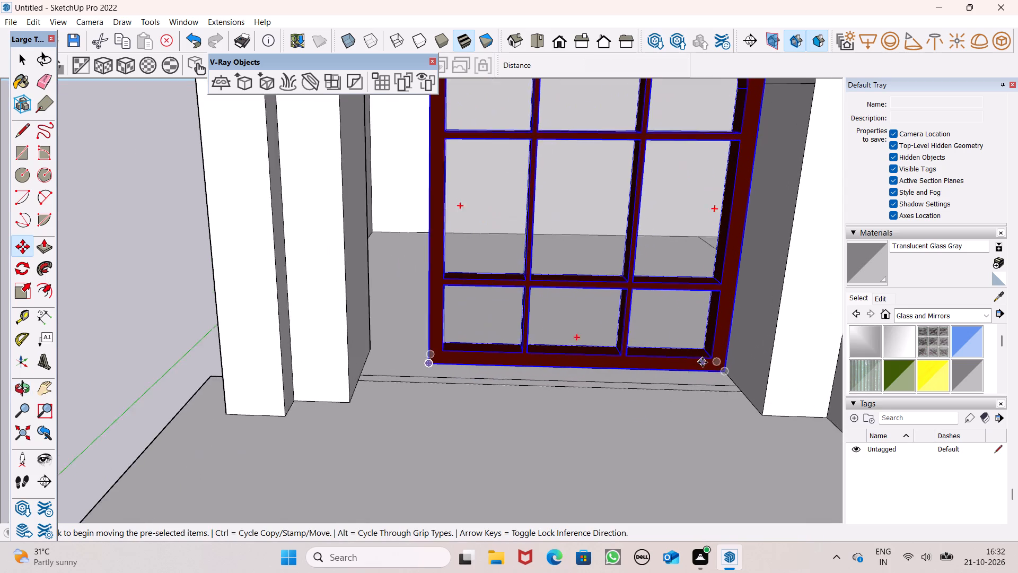
scroll(703, 362, "up", 1)
scroll(610, 380, "down", 6)
middle_click_drag(612, 381, 667, 324)
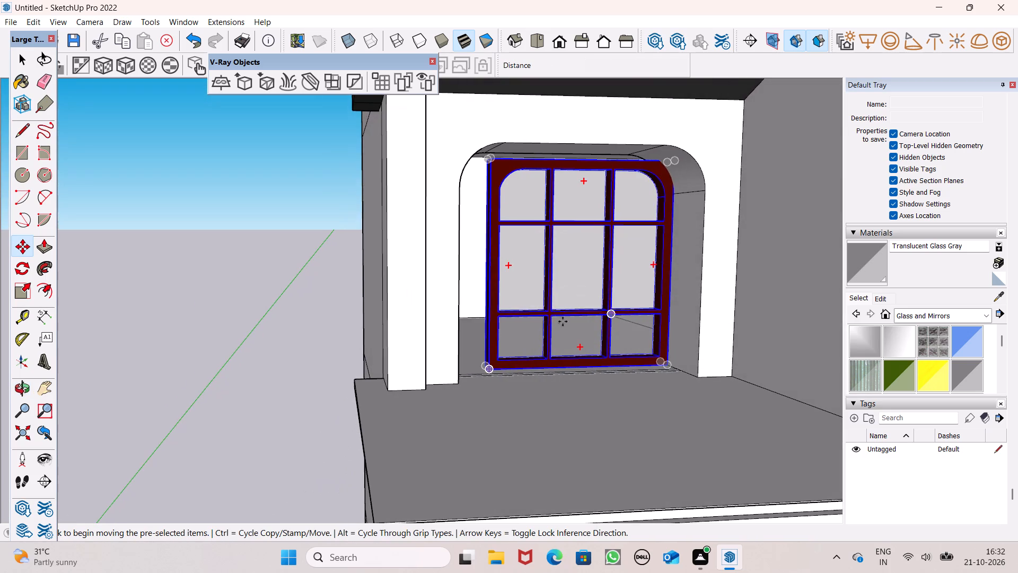
scroll(529, 307, "up", 2)
middle_click_drag(505, 294, 511, 297)
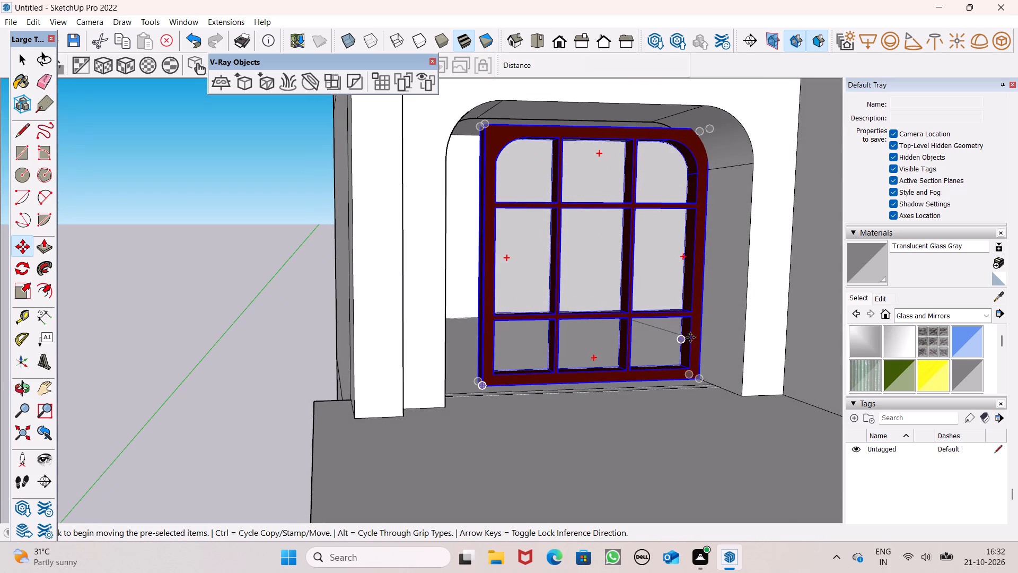
left_click_drag(701, 379, 711, 399)
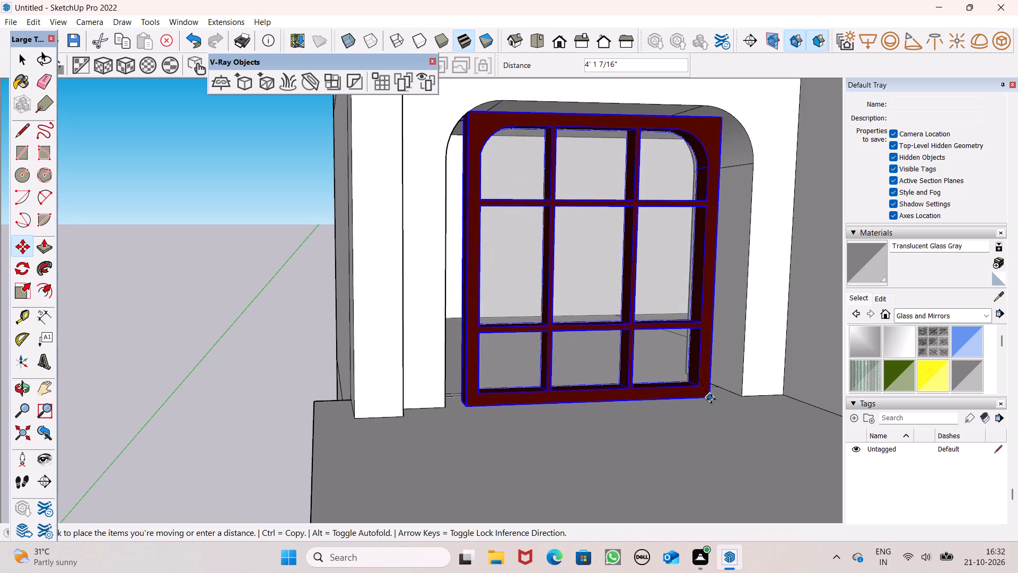
left_click_drag(711, 399, 714, 380)
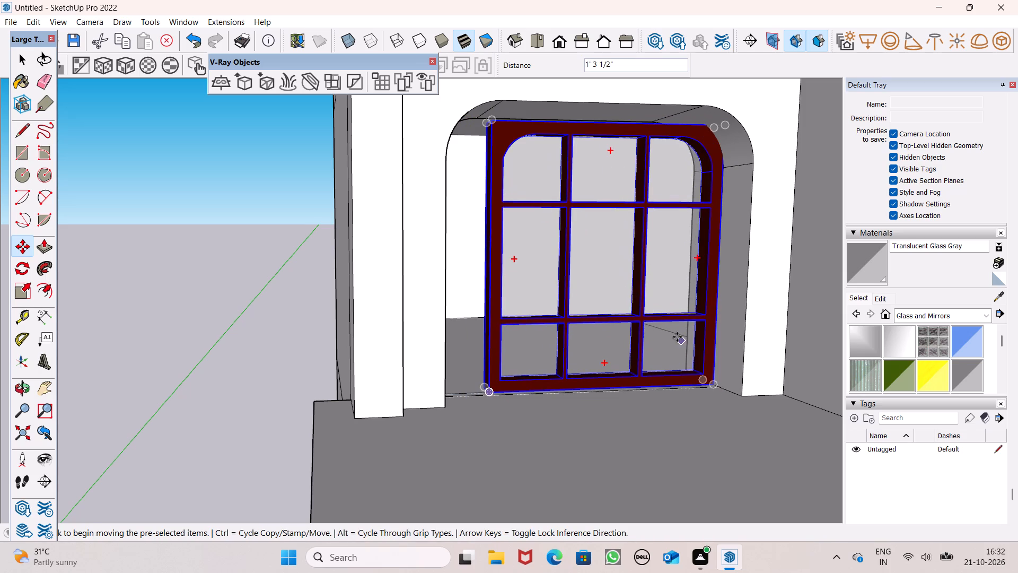
Scale the window panel's width along the red axis to reach the left jamb of the opening.
middle_click_drag(440, 292, 345, 324)
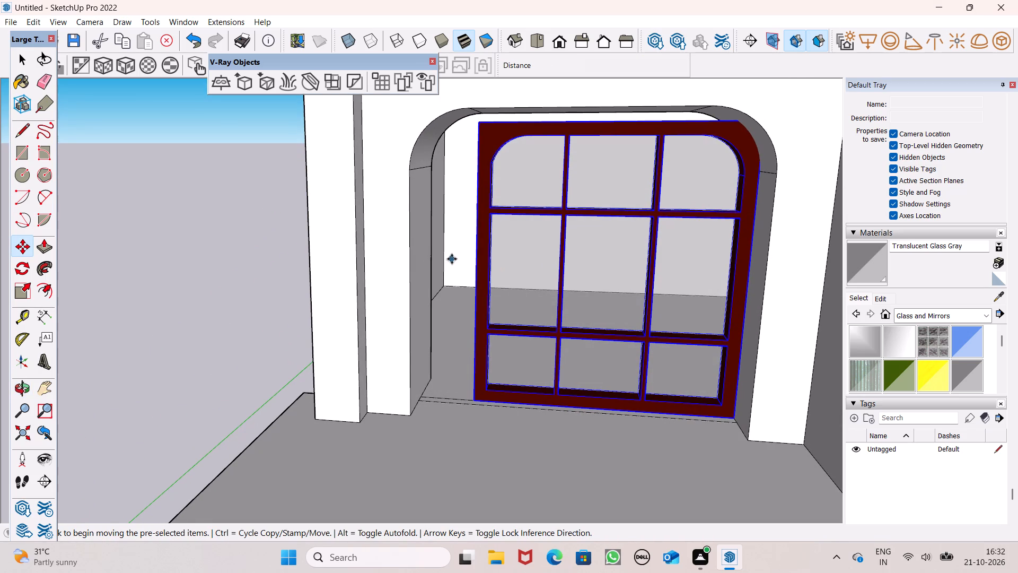
left_click(16, 296)
scroll(345, 319, "up", 2)
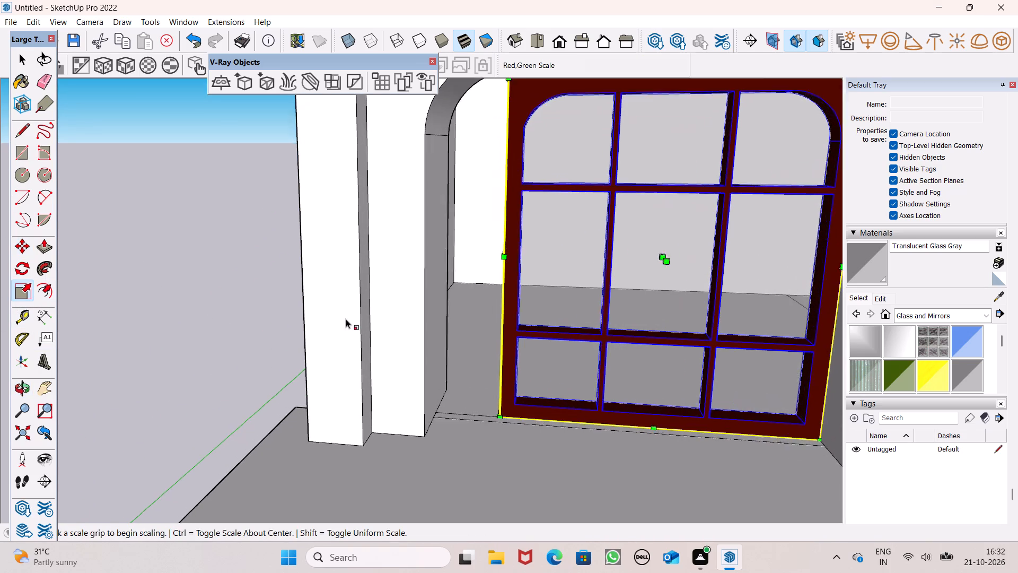
scroll(346, 319, "up", 1)
middle_click_drag(398, 355, 502, 388)
scroll(505, 297, "up", 2)
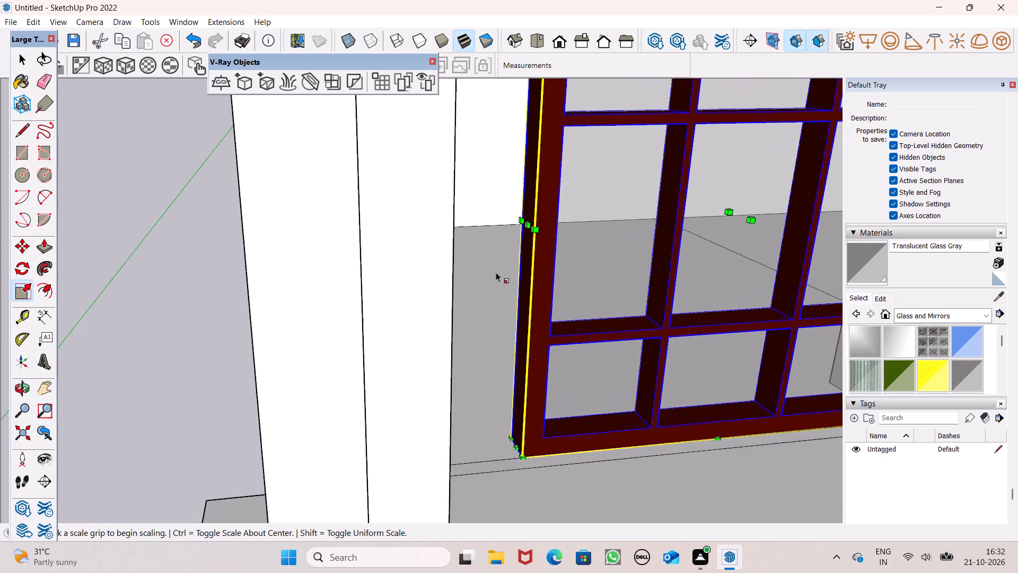
scroll(496, 272, "up", 4)
scroll(496, 272, "down", 2)
left_click_drag(551, 191, 395, 203)
scroll(406, 237, "down", 6)
scroll(414, 311, "down", 5)
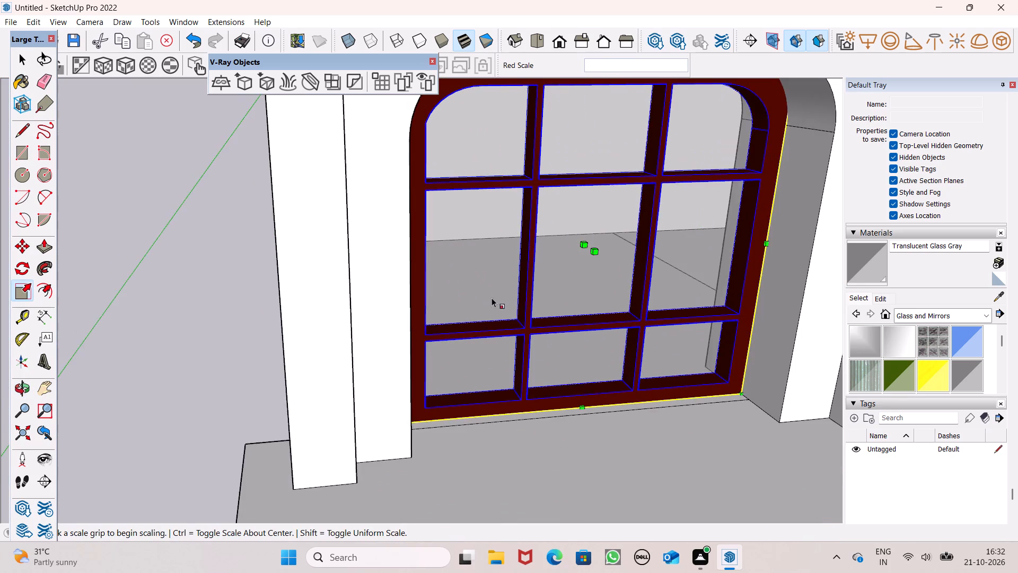
Scale the window panel's height along the blue axis by about 1.04 to meet the top of the opening, and deselect it.
scroll(492, 300, "down", 5)
middle_click_drag(514, 310, 536, 237)
scroll(526, 128, "up", 8)
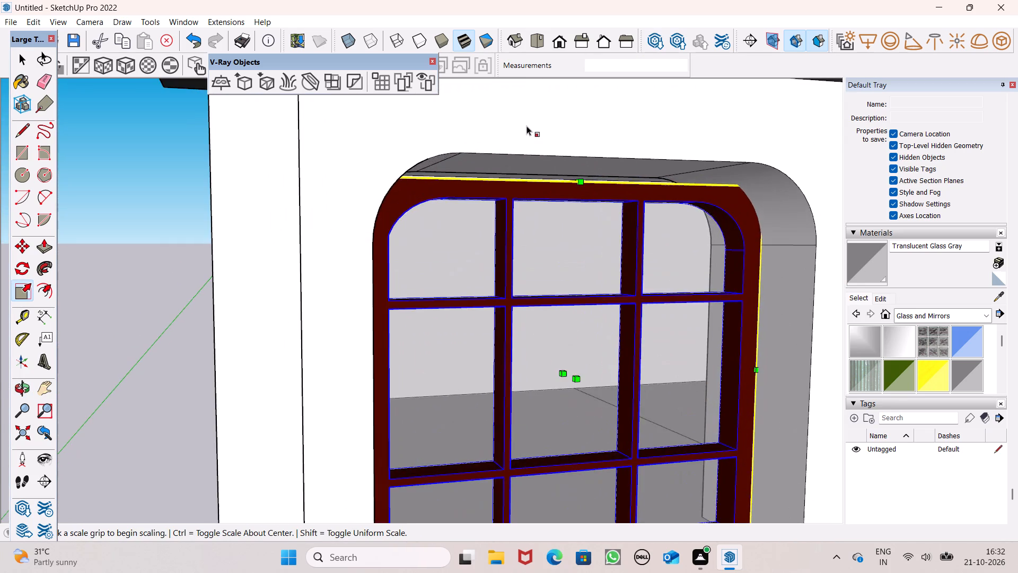
scroll(566, 187, "up", 1)
middle_click_drag(564, 202, 573, 229)
scroll(604, 179, "up", 5)
scroll(605, 178, "down", 3)
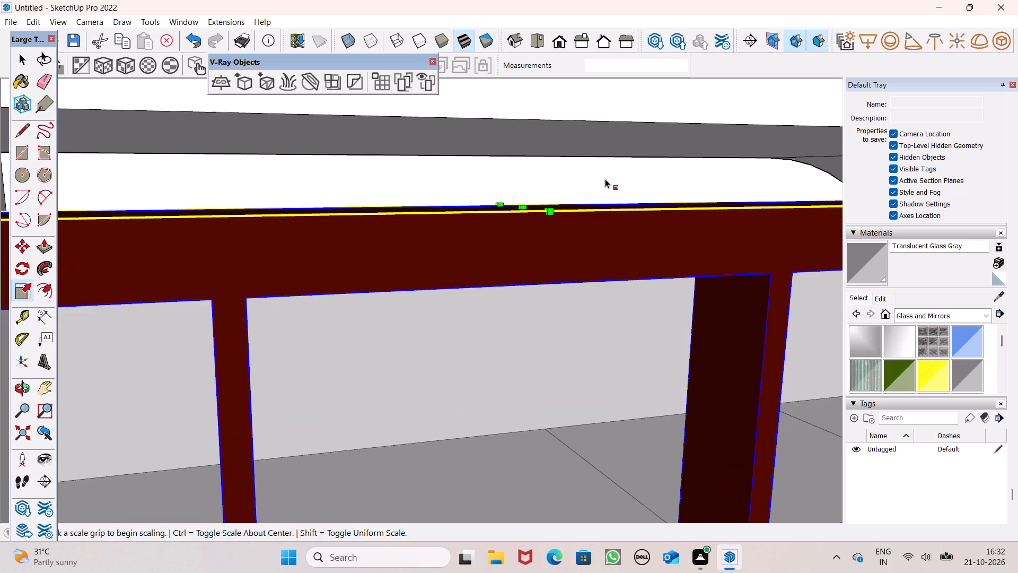
left_click_drag(555, 197, 555, 152)
scroll(543, 167, "down", 2)
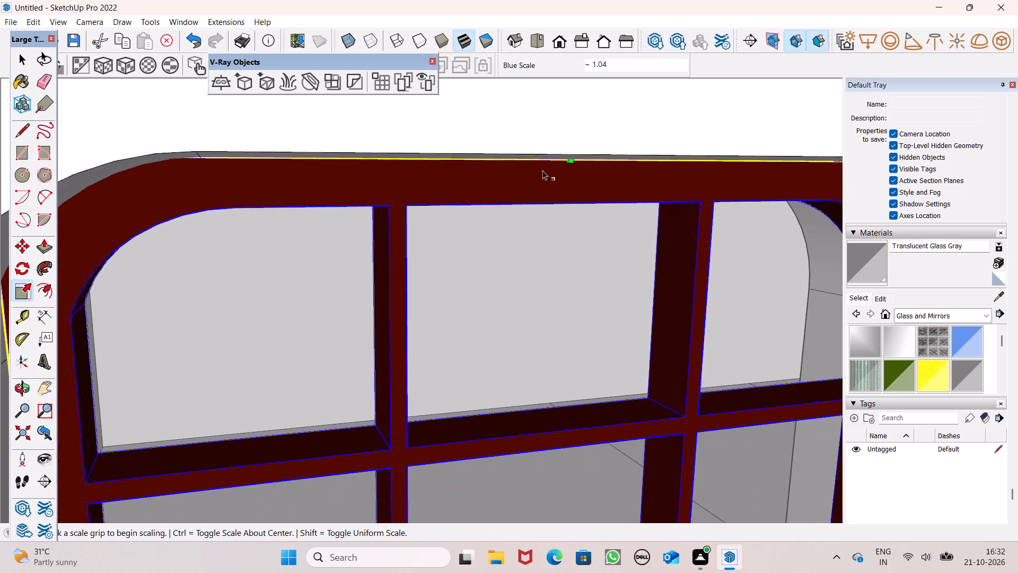
scroll(542, 170, "down", 18)
key("space")
left_click(312, 147)
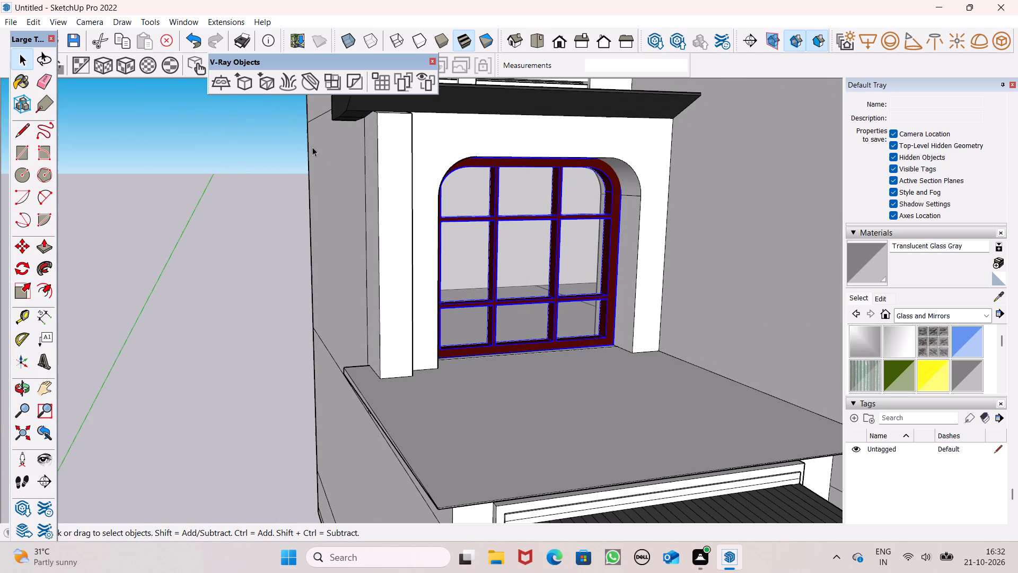
left_click(234, 136)
Copy the fitted window panel across the facade to the right upper-floor opening.
scroll(234, 136, "down", 10)
middle_click_drag(465, 229, 340, 246)
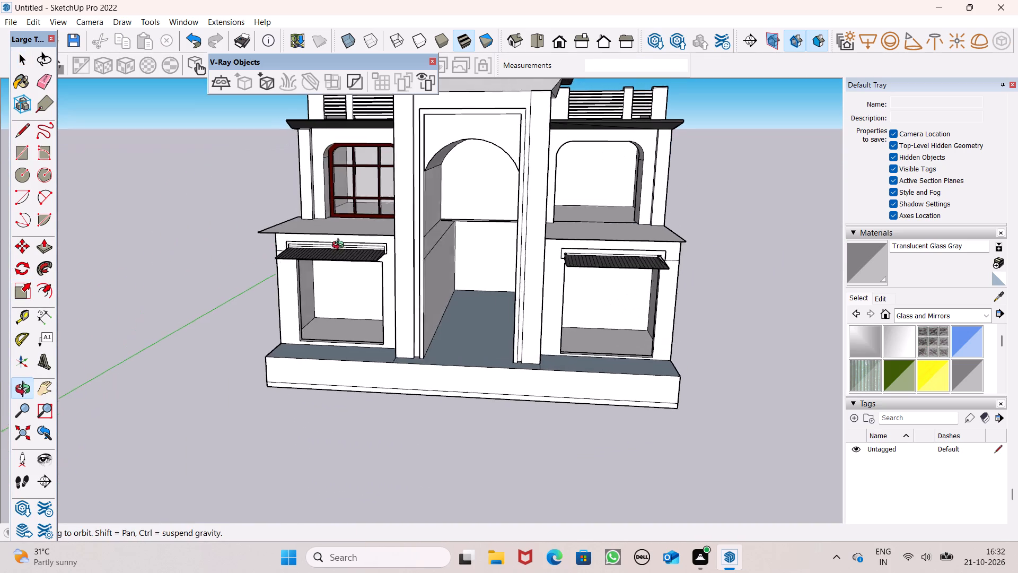
middle_click_drag(340, 246, 338, 245)
middle_click_drag(364, 233, 428, 249)
left_click(363, 192)
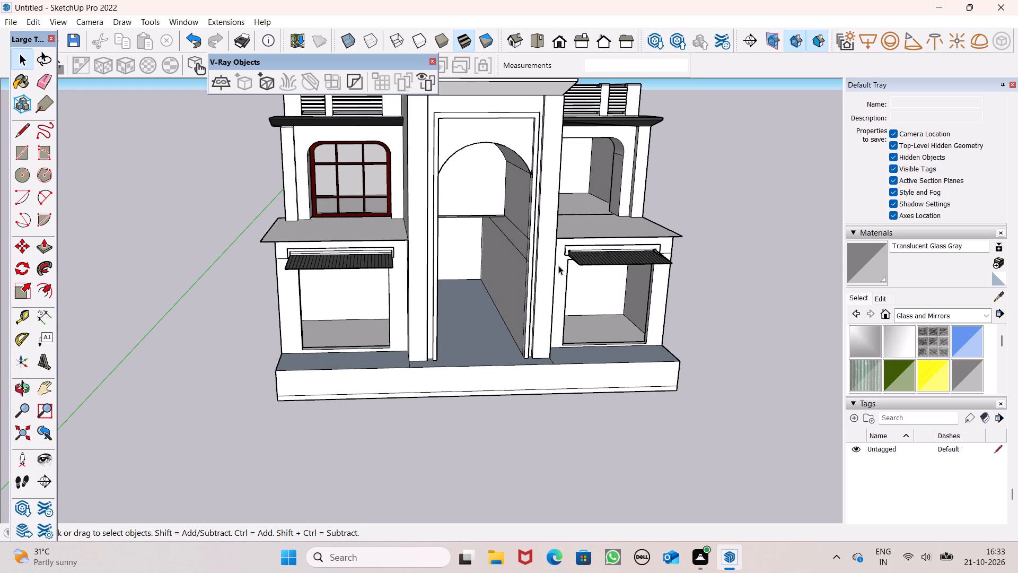
middle_click_drag(558, 265, 516, 278)
left_click(375, 183)
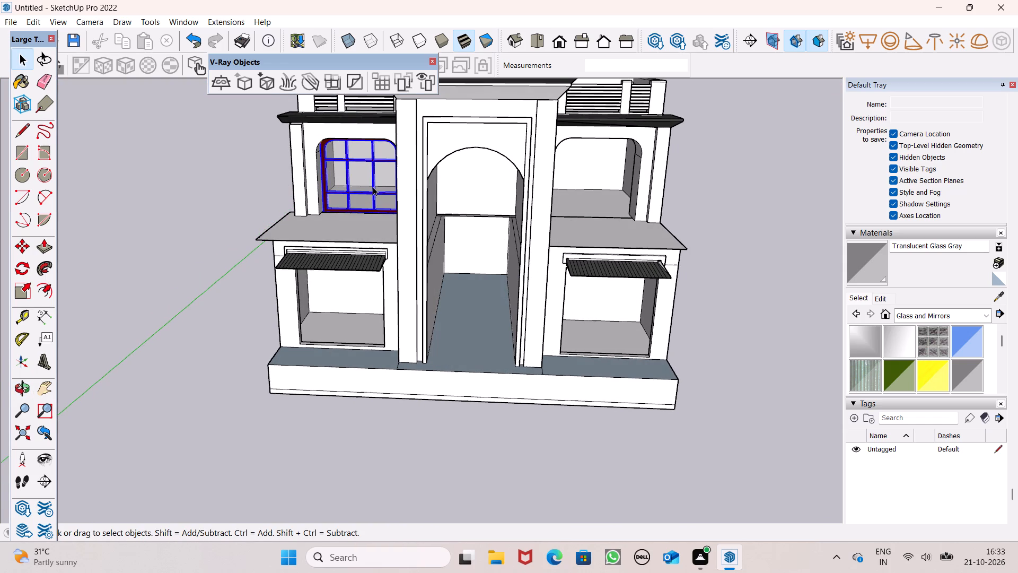
key("m")
key("Return")
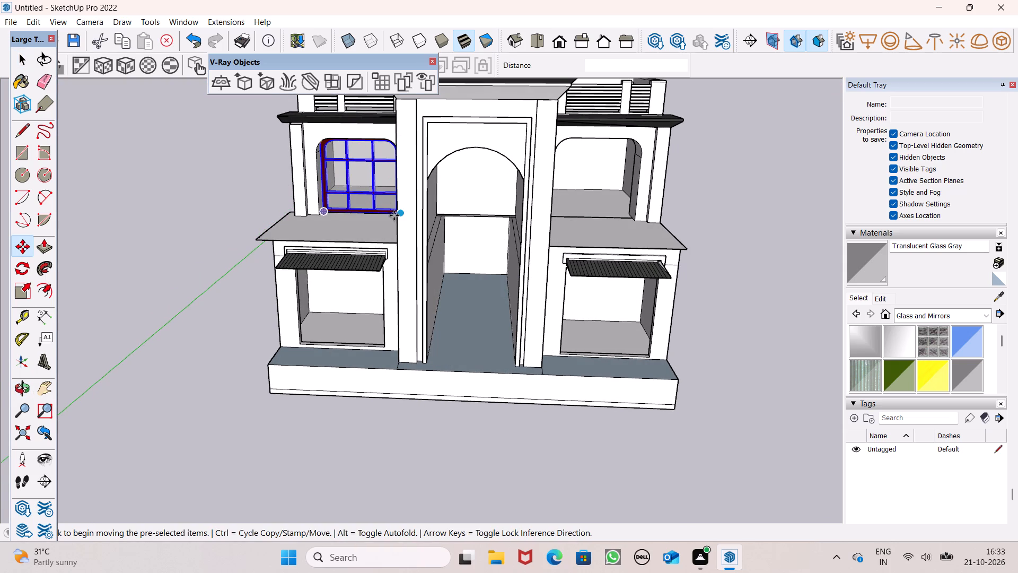
left_click_drag(396, 216, 639, 228)
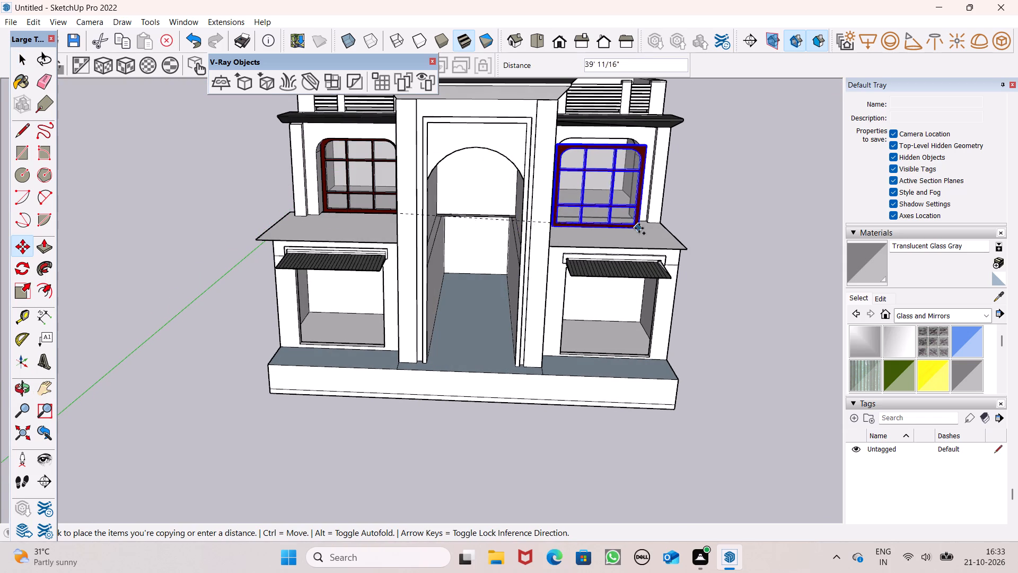
left_click_drag(639, 228, 635, 207)
Move the copied window panel about 2' 4 1/2" by its lower corner toward the right upper-floor opening's outer jamb.
scroll(602, 195, "up", 2)
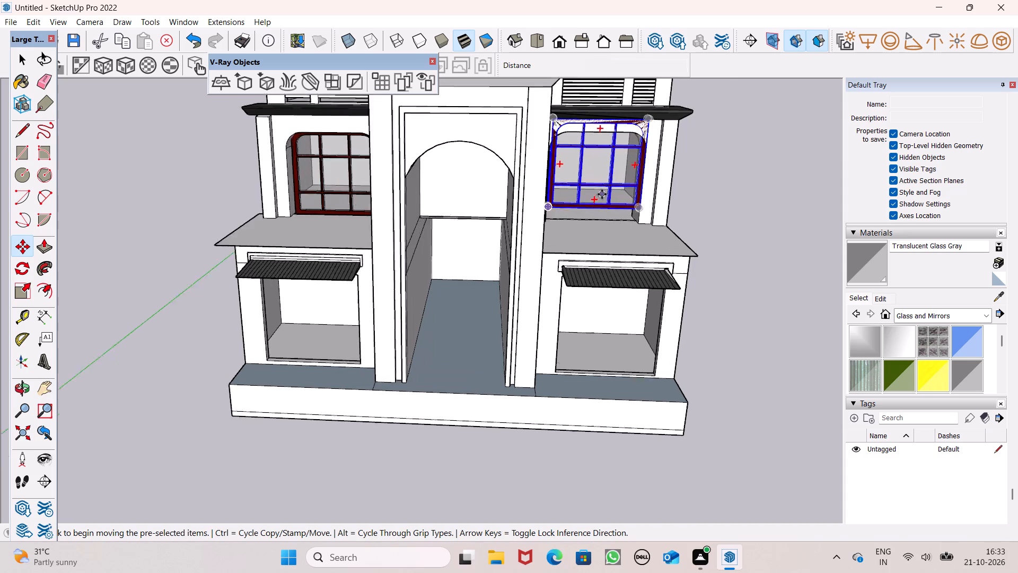
scroll(602, 194, "up", 6)
left_click_drag(679, 219, 665, 251)
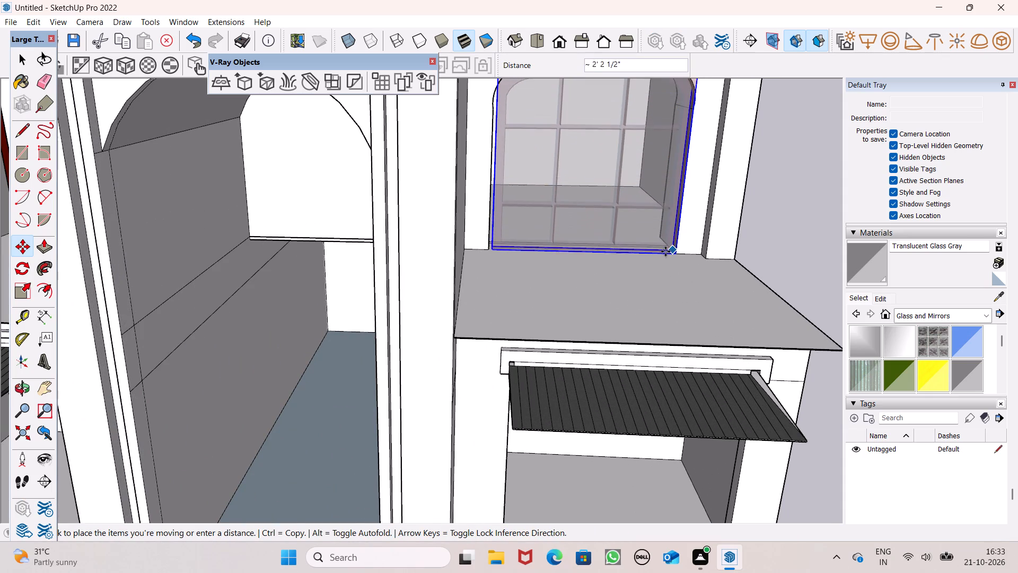
left_click_drag(665, 251, 664, 245)
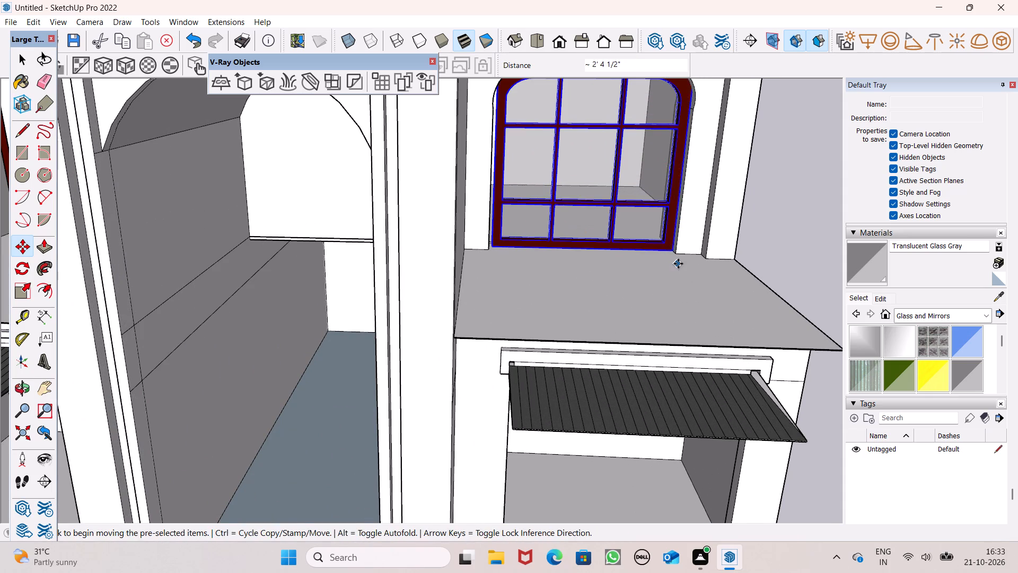
Nudge the copied panel about 1' 6 15/16" by its lower corner, back into the opening against the right jamb.
middle_click_drag(678, 264, 673, 338)
scroll(628, 250, "up", 8)
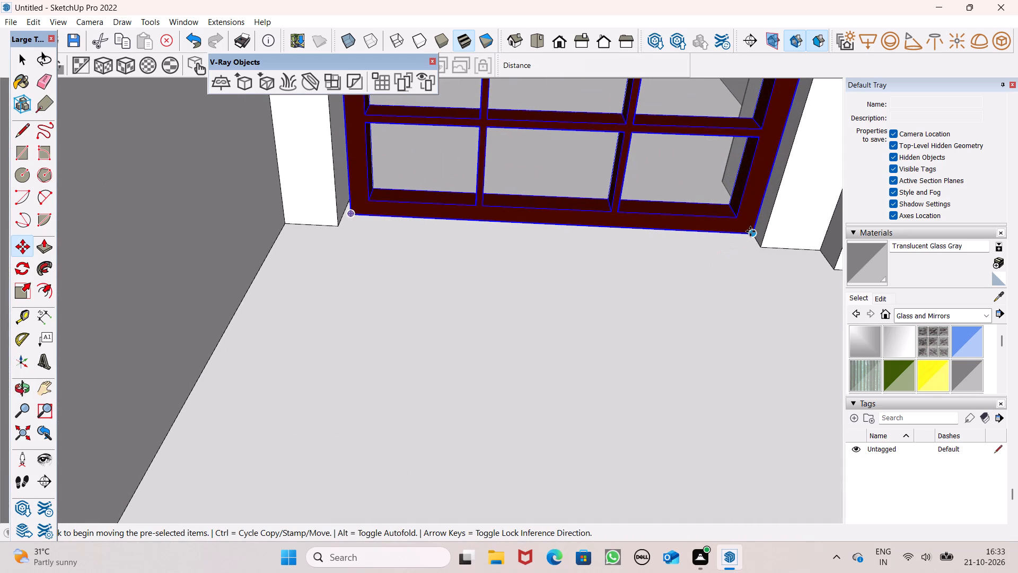
left_click_drag(750, 231, 743, 210)
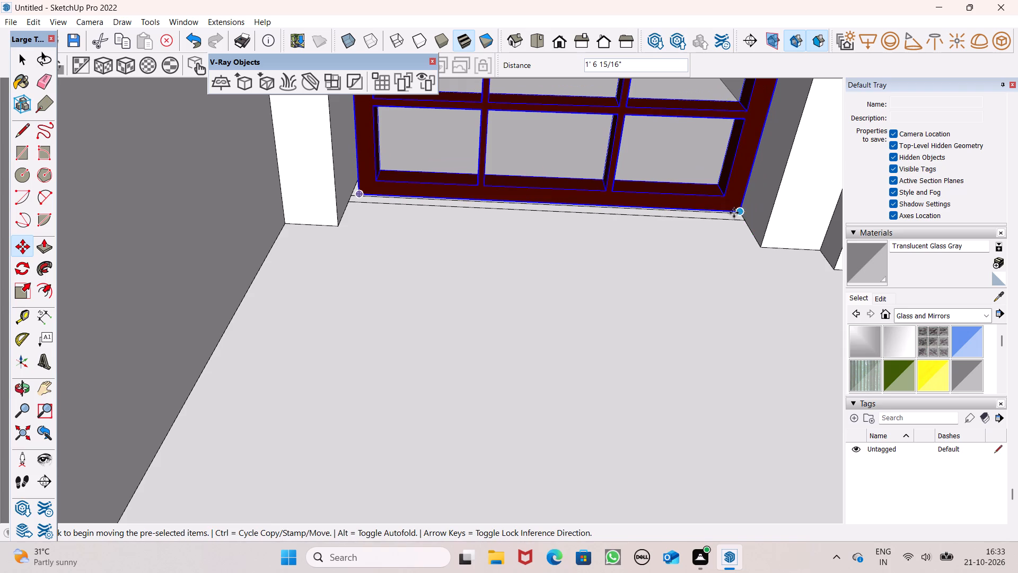
Scale the right upper-floor window panel's height along the blue axis to meet the top of its opening.
scroll(568, 252, "down", 11)
middle_click_drag(564, 270, 556, 186)
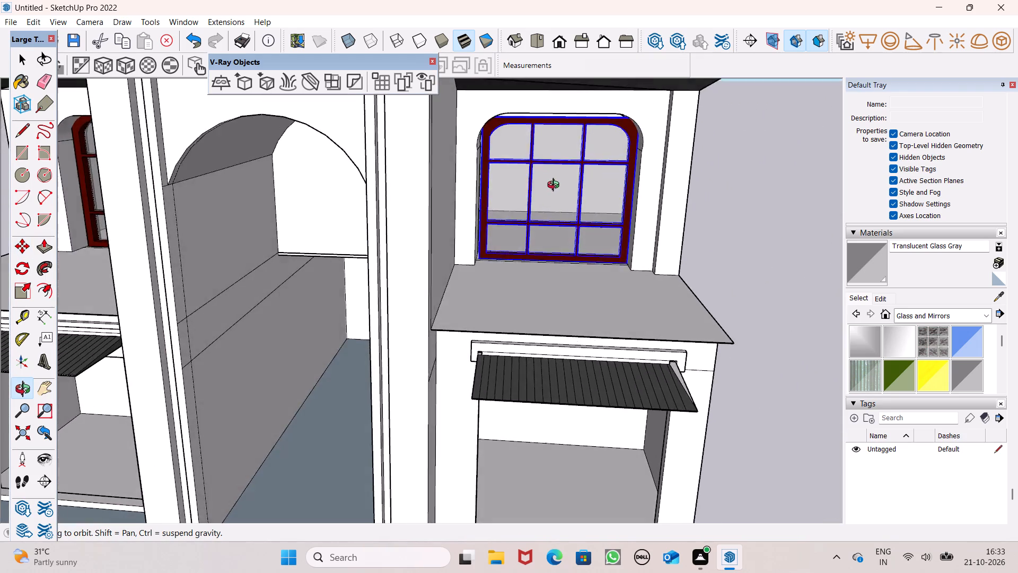
middle_click_drag(556, 186, 536, 117)
scroll(508, 144, "up", 7)
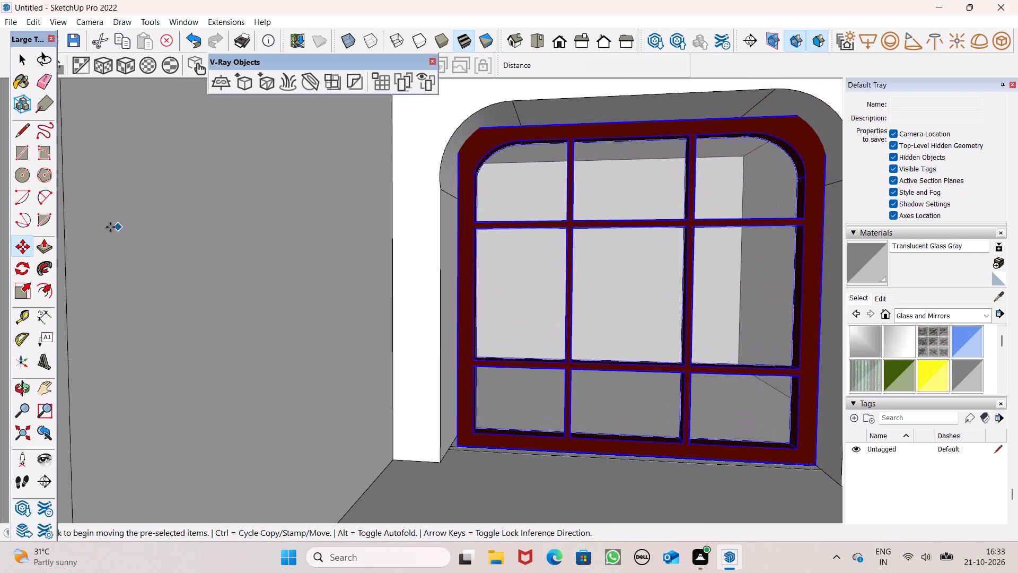
left_click(19, 295)
middle_click_drag(430, 309, 483, 372)
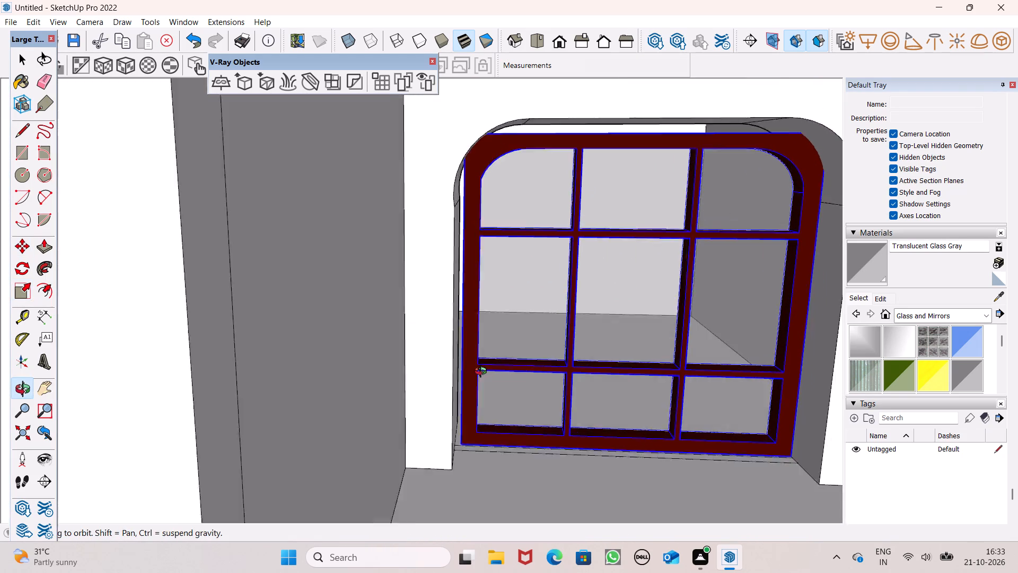
middle_click_drag(483, 372, 503, 382)
middle_click_drag(505, 371, 497, 372)
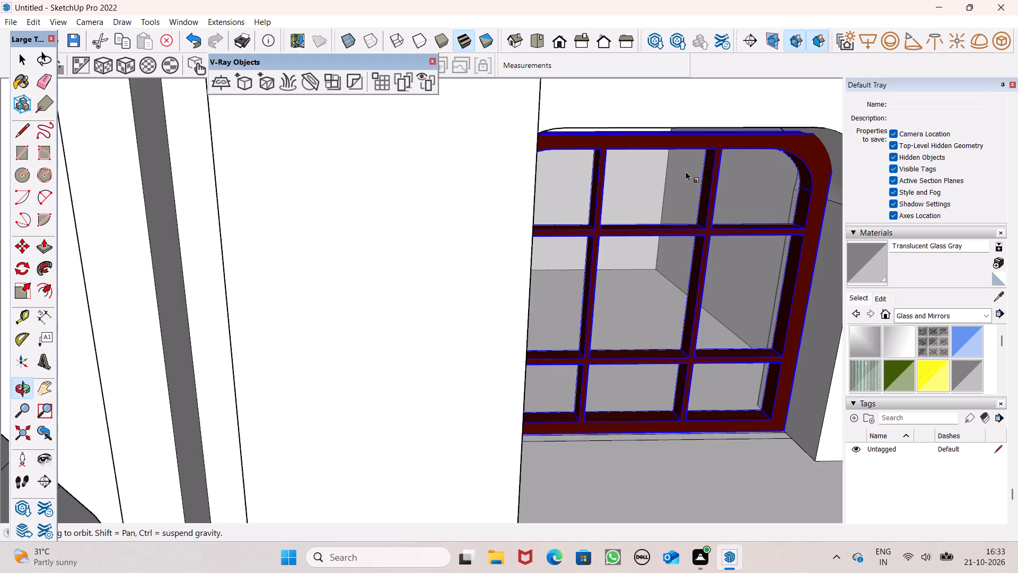
scroll(682, 167, "up", 1)
scroll(643, 126, "up", 5)
left_click_drag(660, 143, 661, 130)
Scale the right upper-floor window panel's width along the red axis to reach the opening's left jamb, and deselect it.
scroll(360, 395, "up", 1)
middle_click_drag(361, 396, 368, 401)
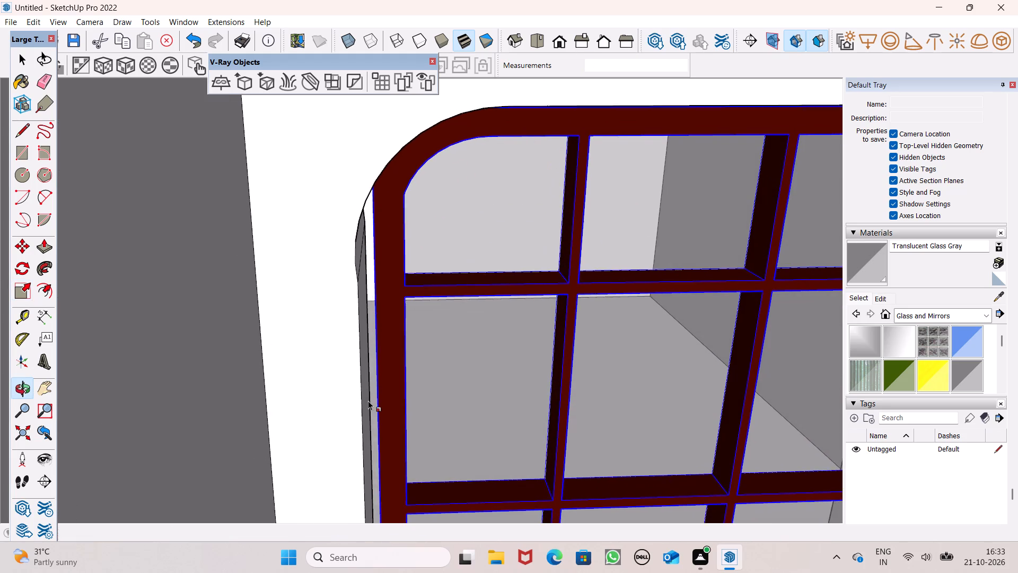
scroll(367, 403, "up", 7)
left_click_drag(387, 372, 372, 364)
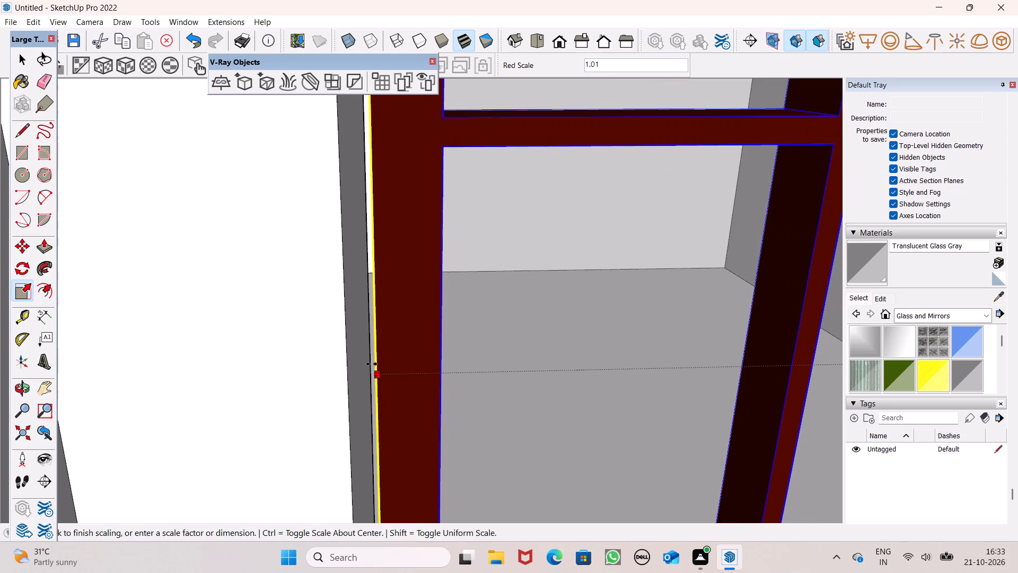
left_click_drag(372, 364, 363, 360)
scroll(446, 311, "down", 19)
scroll(461, 288, "up", 1)
scroll(461, 288, "down", 2)
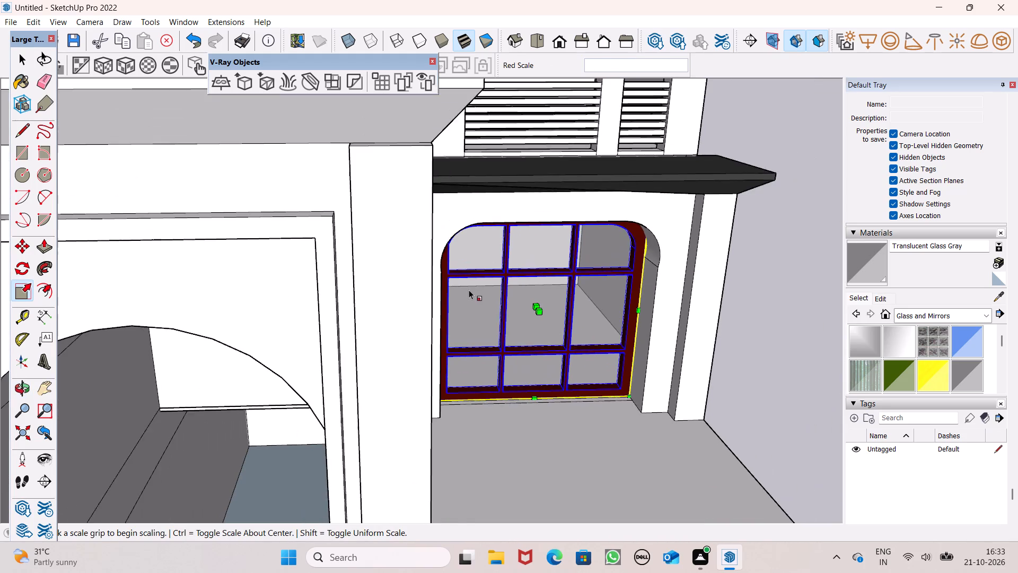
key("space")
left_click(791, 336)
Copy the left upper-floor window panel straight down to the left ground-floor opening beneath the awning.
scroll(775, 320, "down", 5)
scroll(639, 294, "down", 3)
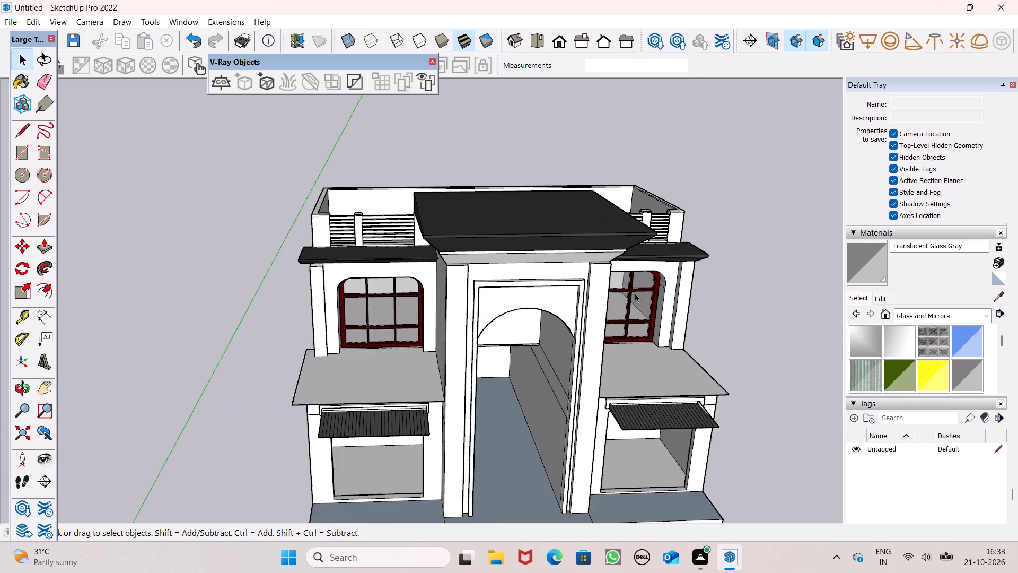
scroll(635, 293, "down", 6)
middle_click_drag(638, 336, 642, 219)
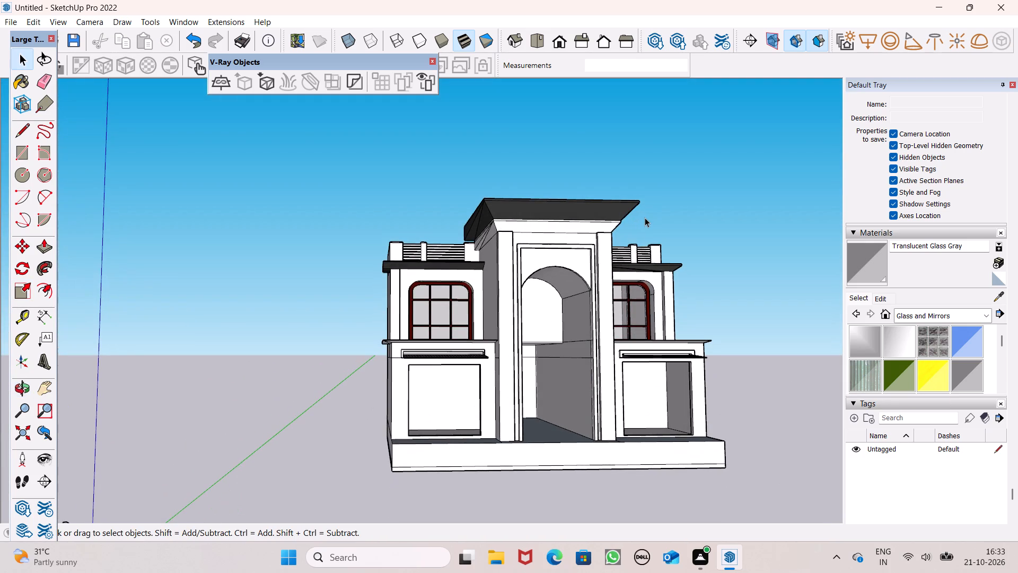
scroll(551, 313, "down", 3)
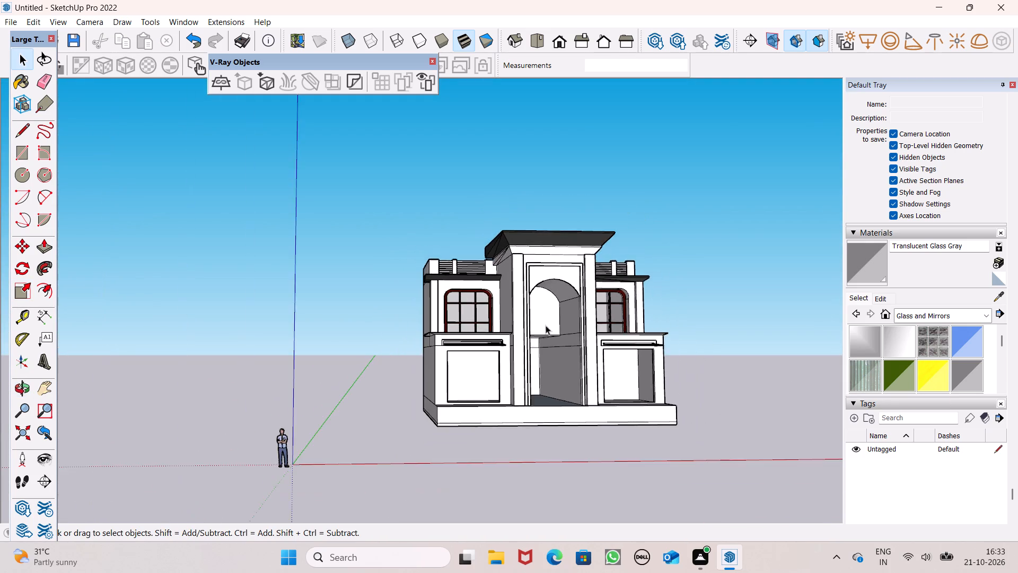
middle_click_drag(551, 342, 457, 380)
left_click(468, 316)
scroll(502, 289, "down", 3)
middle_click_drag(486, 322, 519, 310)
key("m")
key("Return")
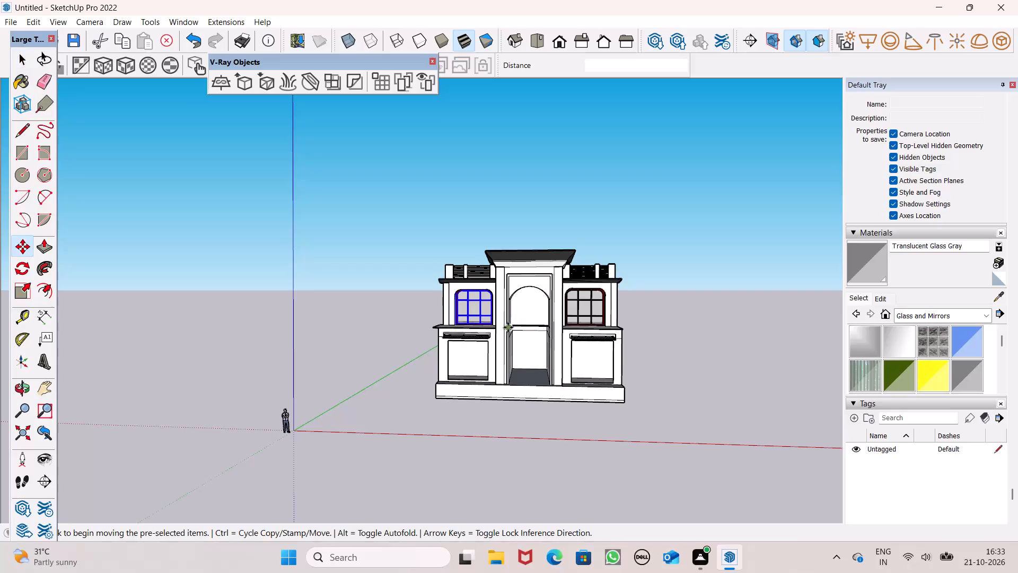
left_click_drag(492, 325, 492, 383)
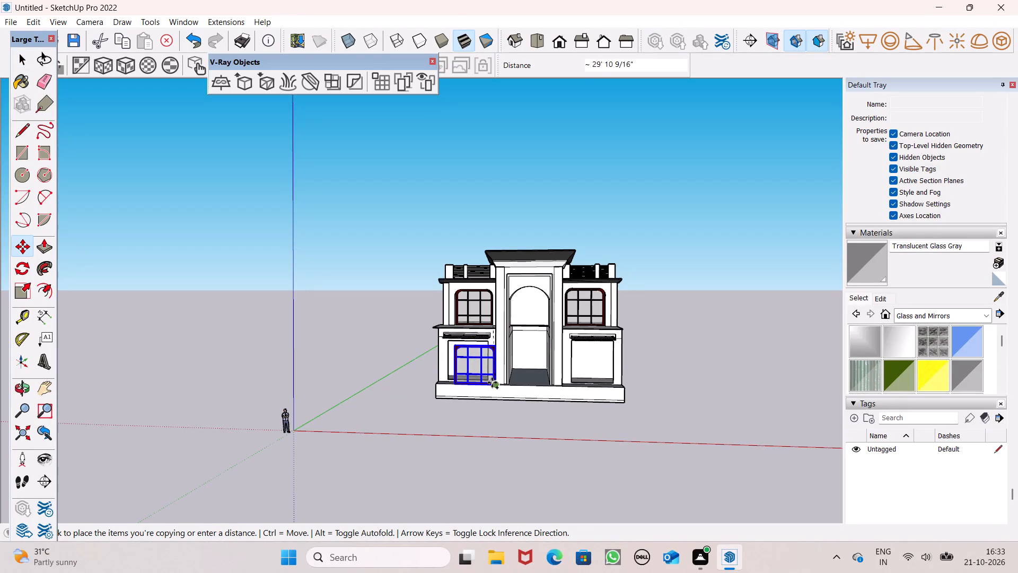
left_click_drag(492, 383, 483, 376)
Move the new panel about 16' 5" by its lower corner onto the left ground-floor opening's lower right corner, and deselect it.
scroll(473, 367, "up", 6)
middle_click_drag(484, 384, 484, 400)
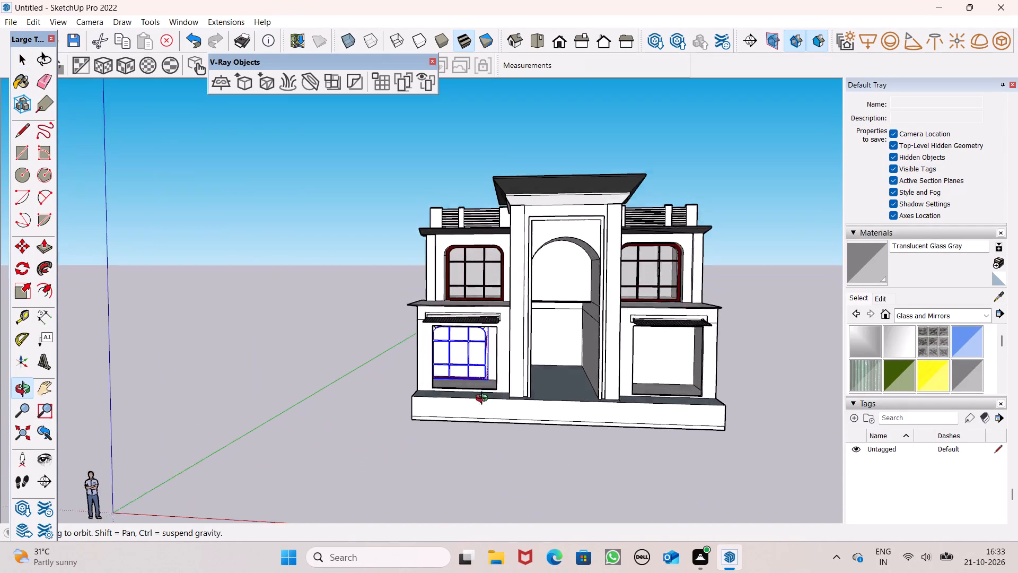
middle_click_drag(484, 400, 475, 430)
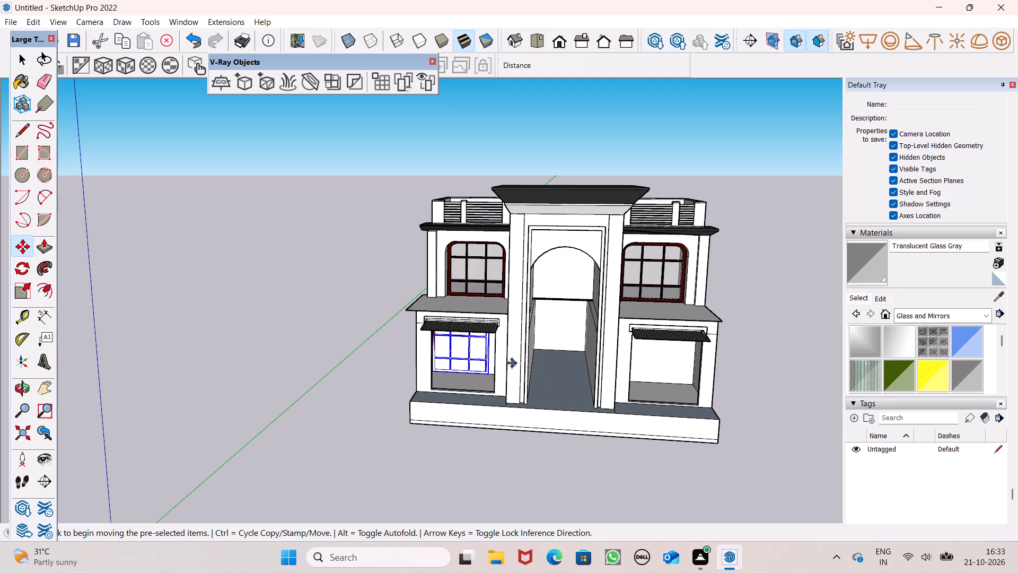
middle_click_drag(508, 363, 528, 348)
scroll(459, 398, "up", 2)
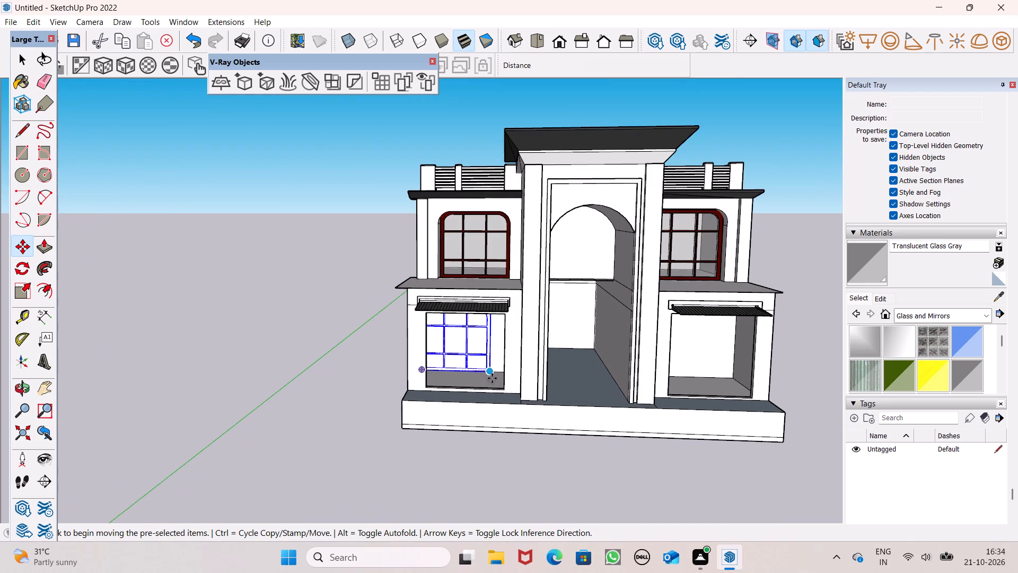
left_click_drag(491, 373, 505, 393)
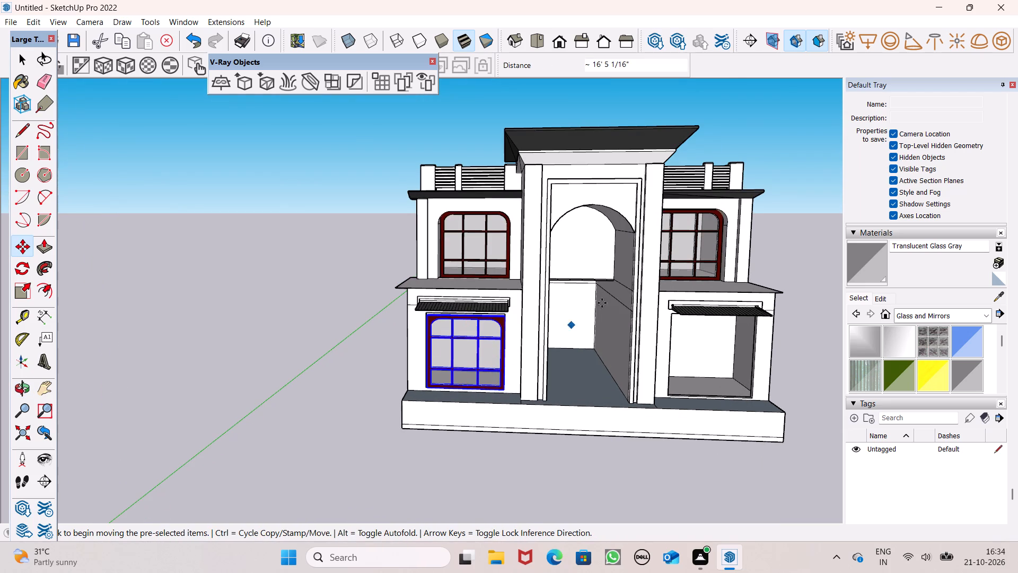
scroll(604, 302, "down", 5)
scroll(515, 347, "up", 8)
middle_click_drag(550, 359, 528, 378)
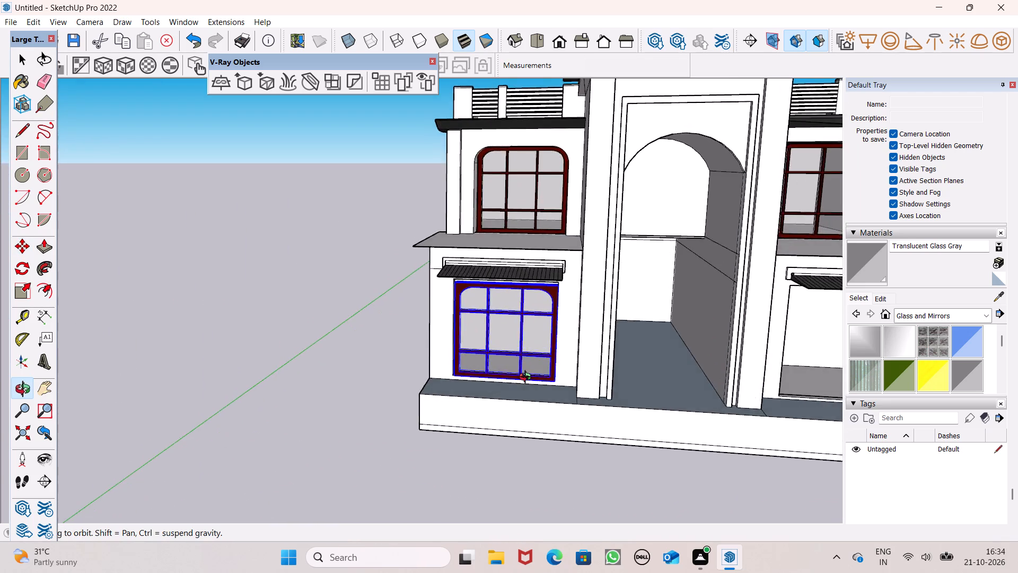
middle_click_drag(528, 378, 555, 307)
left_click(427, 314)
key("space")
left_click(428, 314)
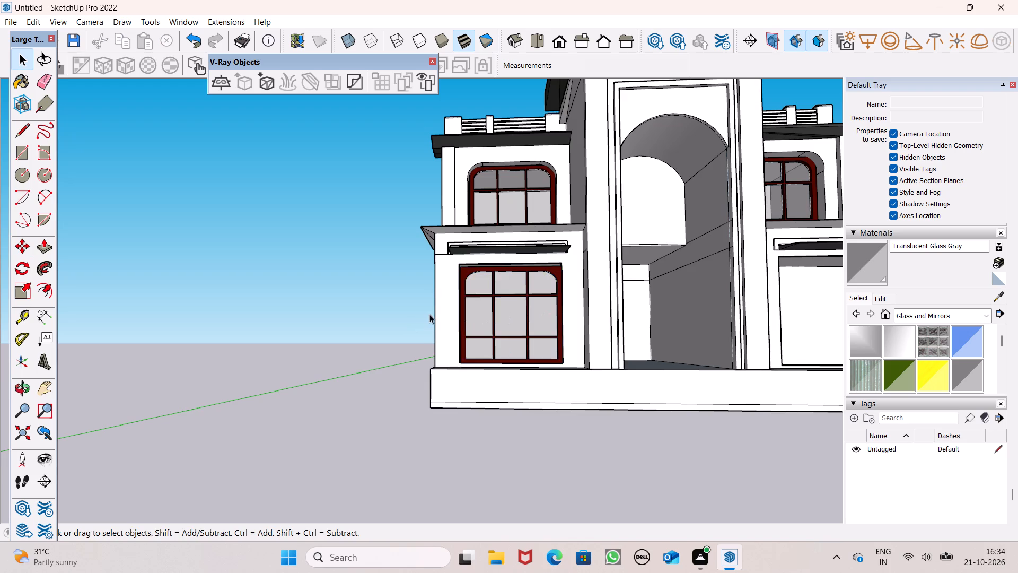
Scale the left ground-floor window panel's width along the red axis to reach the opening's left jamb.
middle_click_drag(476, 334, 496, 421)
scroll(497, 366, "up", 7)
left_click(502, 342)
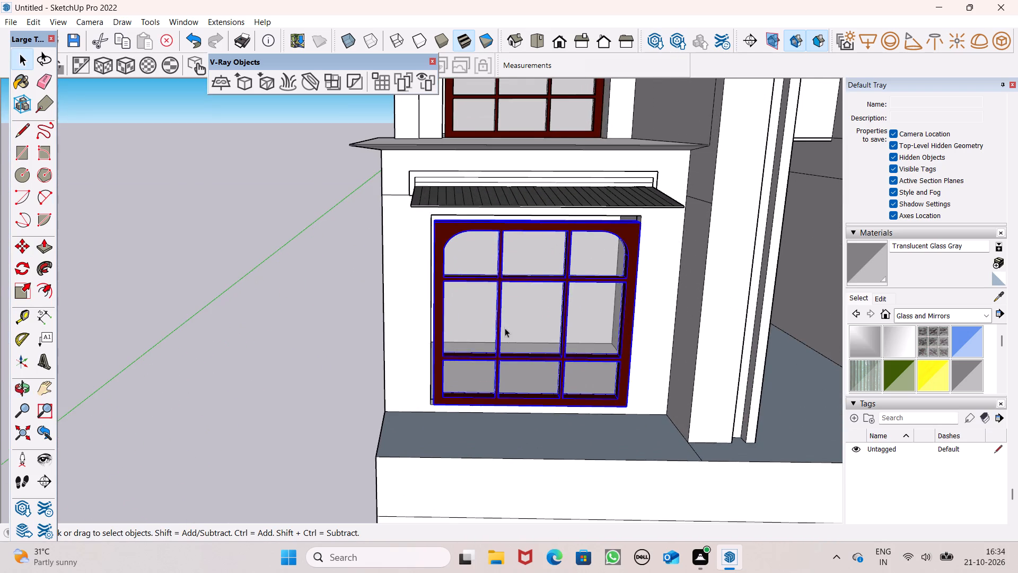
scroll(505, 328, "up", 1)
middle_click_drag(505, 328, 530, 341)
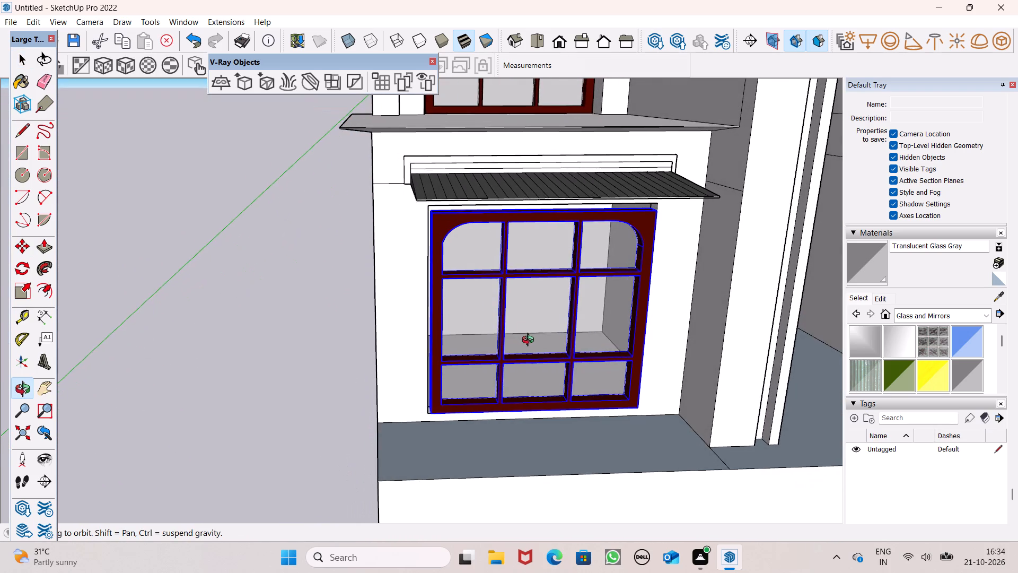
middle_click_drag(530, 341, 530, 333)
left_click(10, 287)
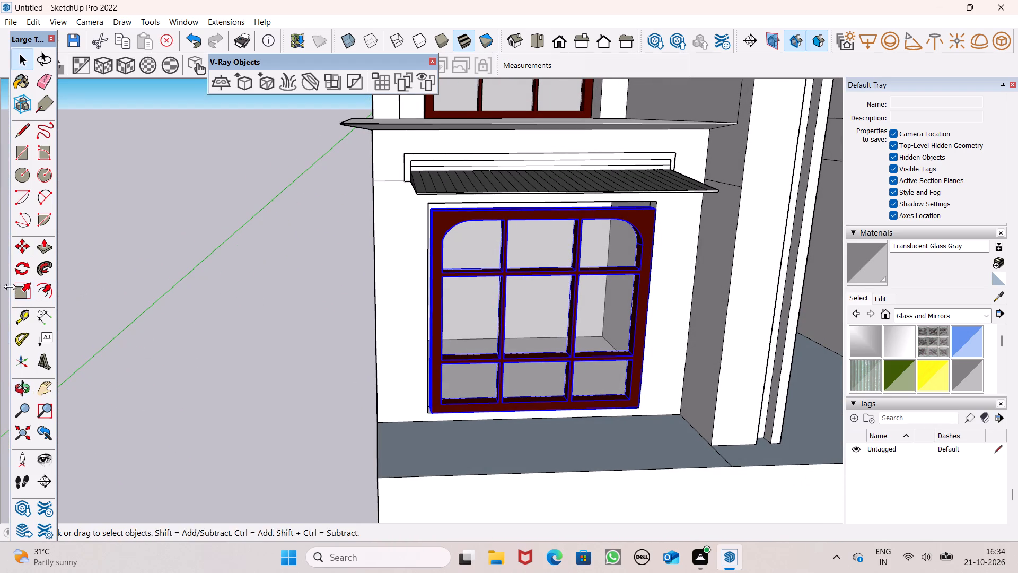
left_click(24, 285)
scroll(249, 297, "up", 6)
scroll(299, 308, "down", 5)
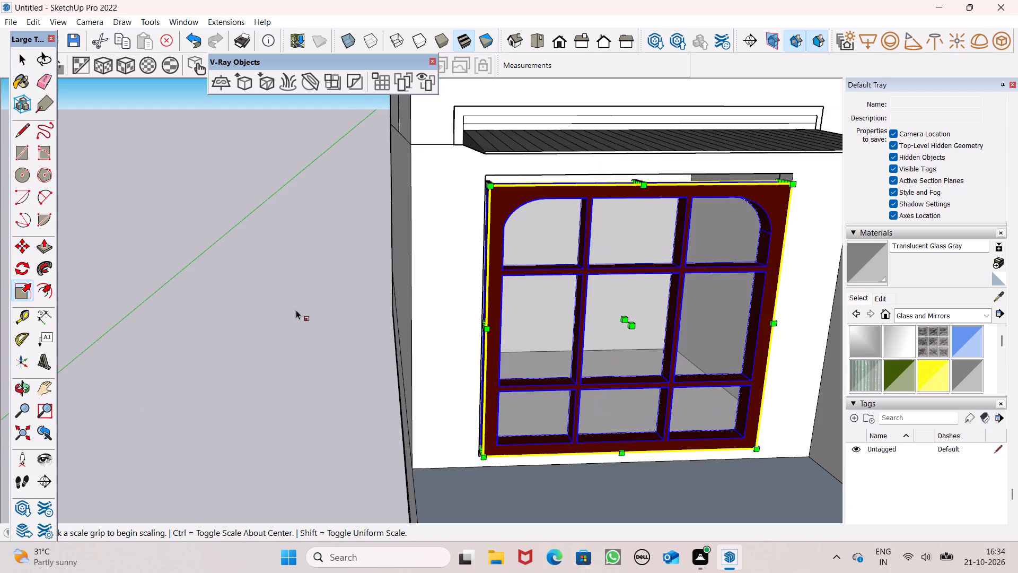
scroll(444, 339, "up", 6)
scroll(509, 320, "up", 3)
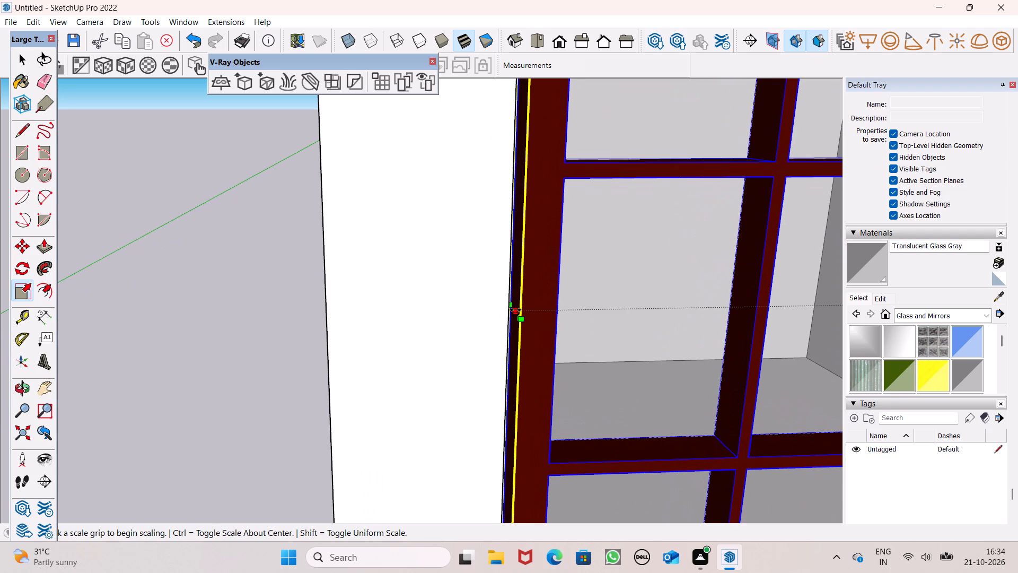
left_click_drag(515, 310, 498, 310)
scroll(471, 375, "down", 6)
scroll(365, 364, "down", 5)
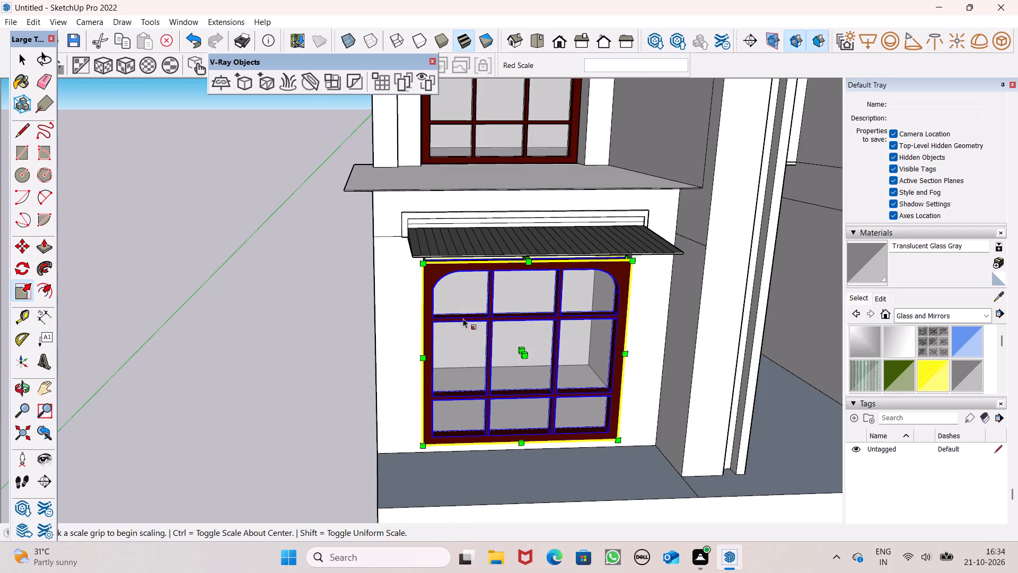
Scale the left ground-floor window panel's height along the blue axis to meet the top of its opening, and deselect it.
scroll(480, 308, "up", 6)
scroll(511, 224, "up", 6)
middle_click_drag(509, 267, 563, 242)
scroll(559, 239, "up", 6)
scroll(559, 241, "down", 2)
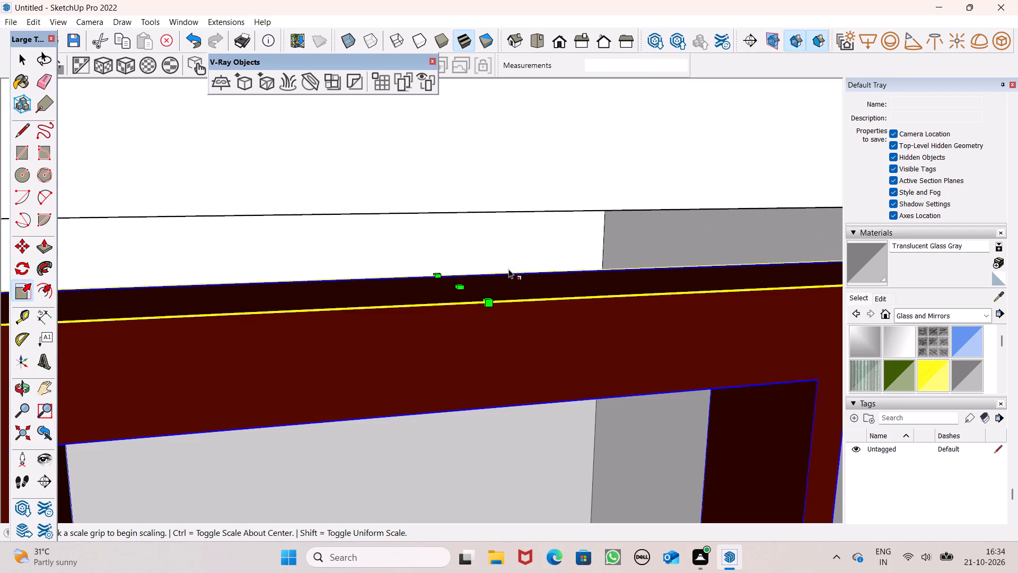
left_click_drag(494, 268, 490, 227)
scroll(472, 228, "down", 6)
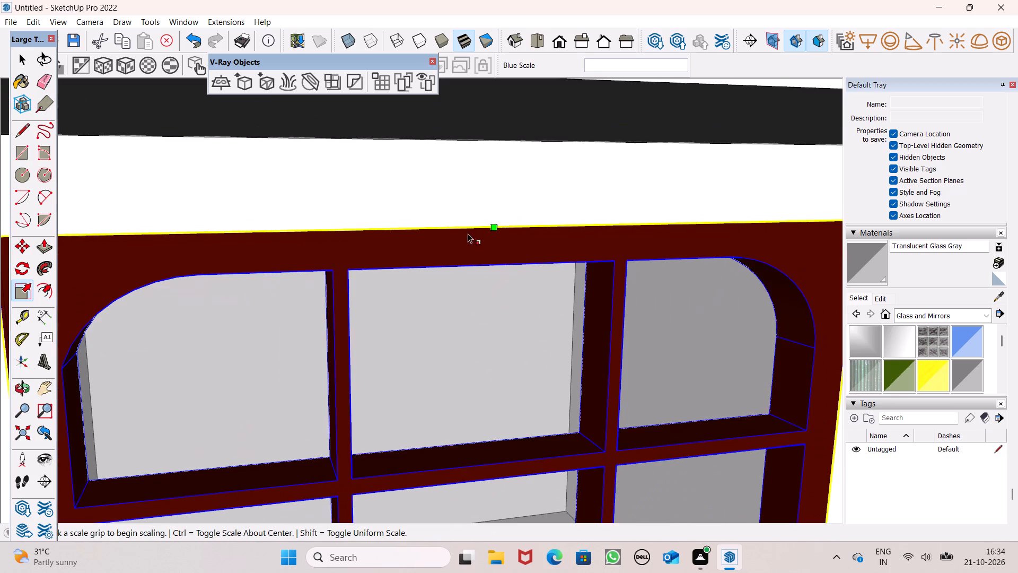
scroll(468, 233, "down", 3)
scroll(460, 210, "up", 1)
scroll(460, 210, "down", 18)
key("space")
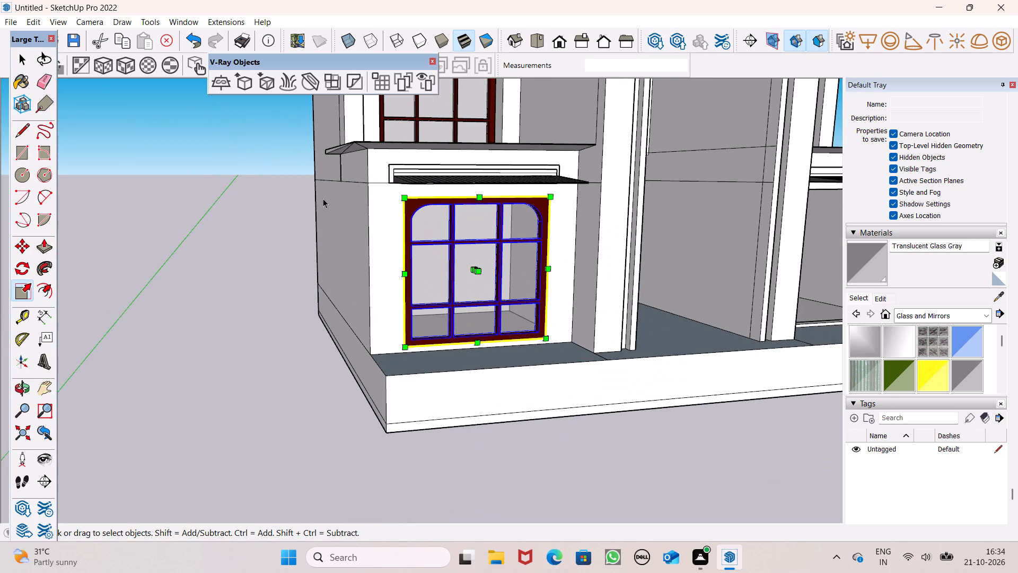
left_click(323, 198)
left_click(272, 186)
Copy the left ground-floor window panel about 45' 2" across to the right ground-floor opening.
scroll(380, 196, "down", 5)
middle_click_drag(482, 254, 390, 264)
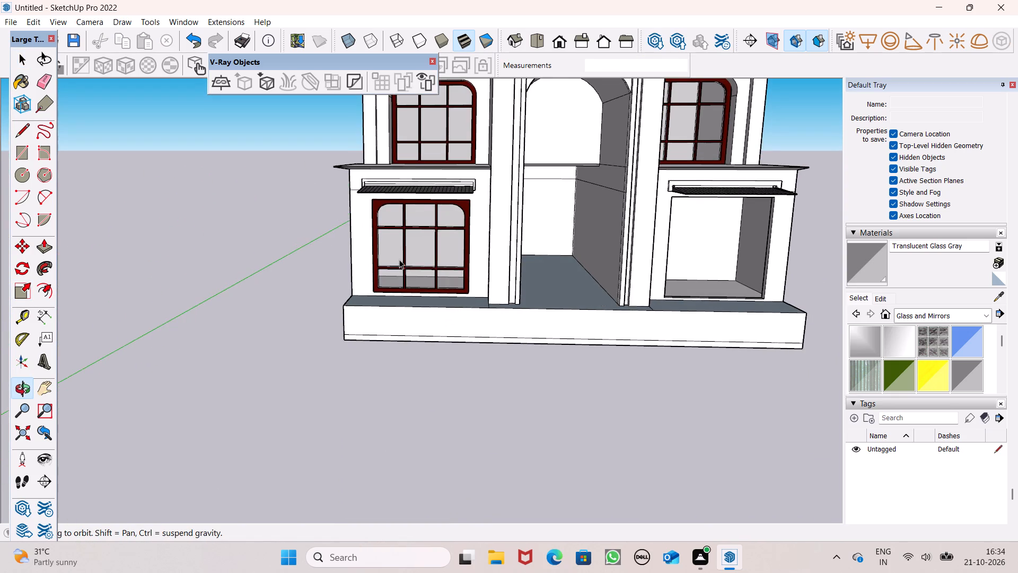
left_click(410, 256)
scroll(335, 209, "down", 5)
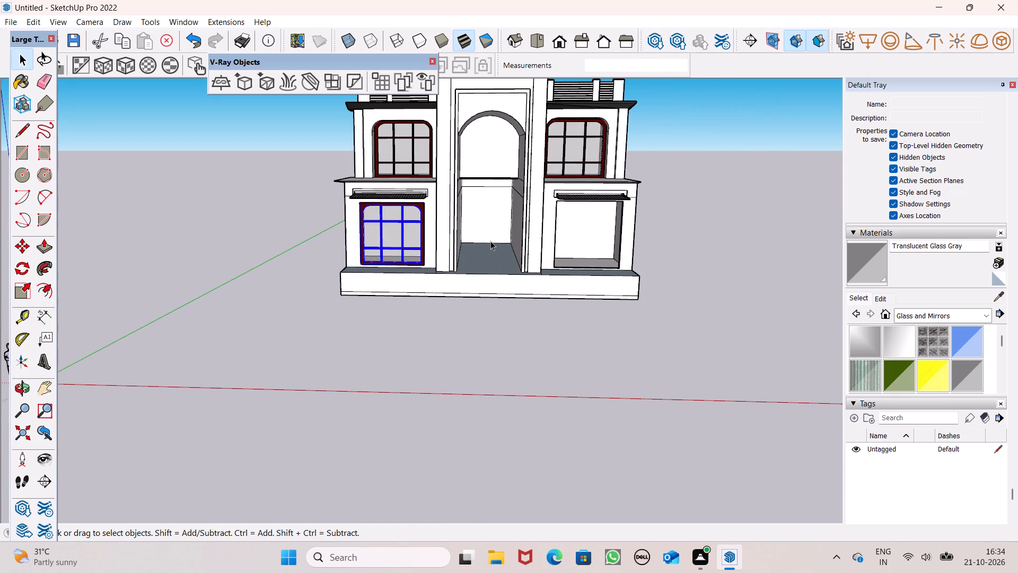
key("m")
key("Return")
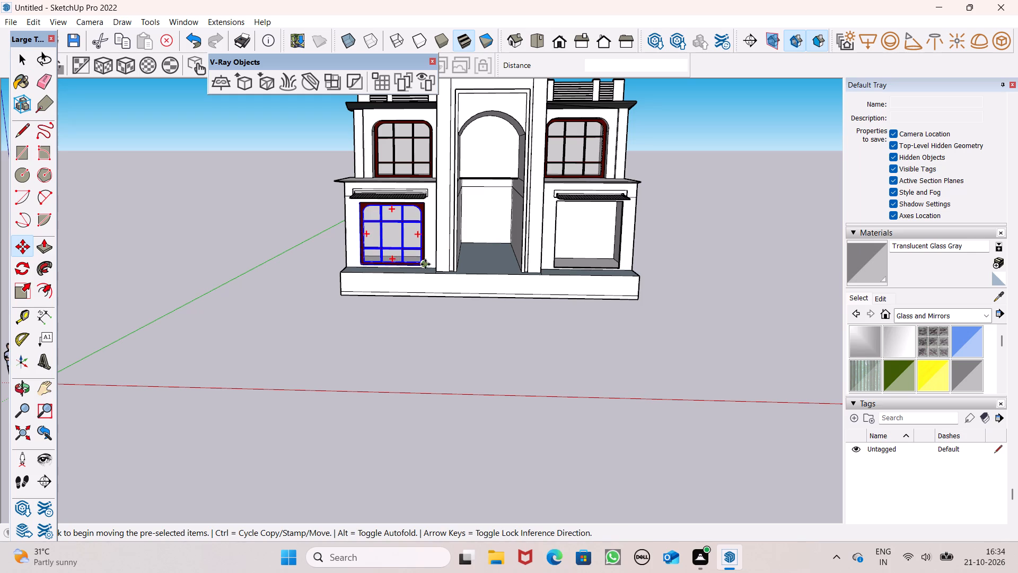
left_click_drag(425, 264, 613, 262)
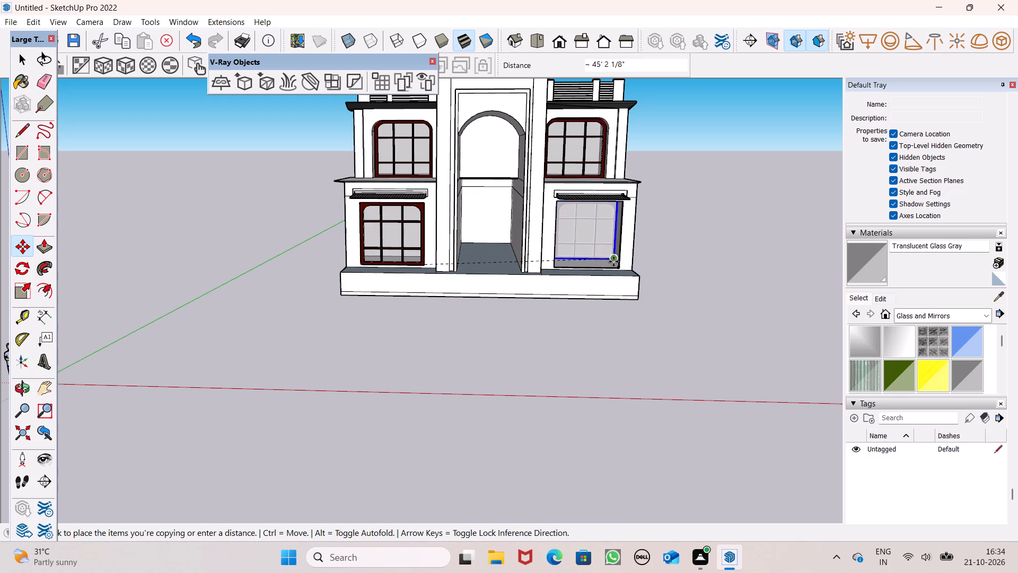
left_click_drag(613, 262, 614, 262)
Move the copied panel about 16' 2" by its lower corner onto the right ground-floor opening's lower right corner.
scroll(625, 250, "up", 12)
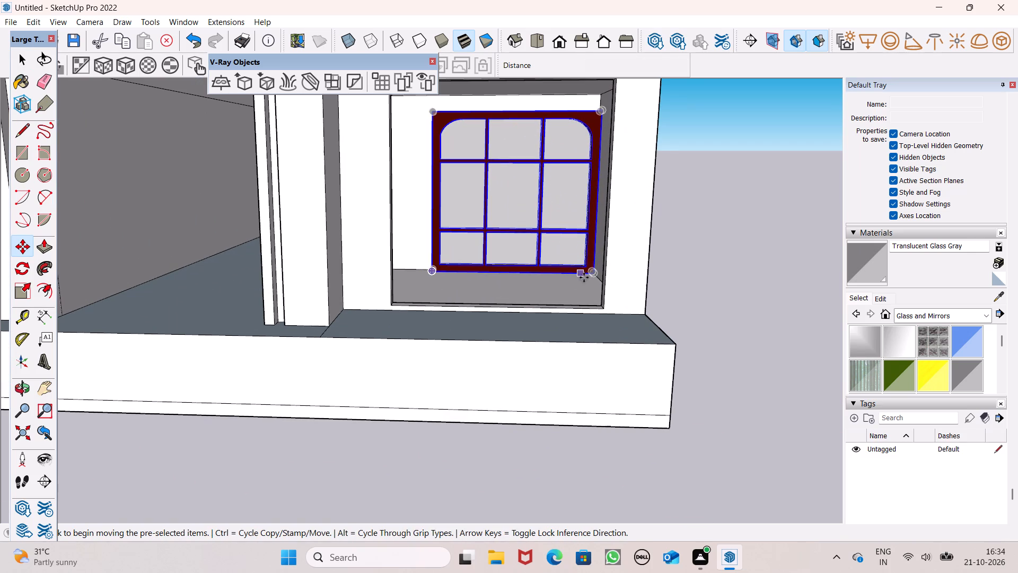
left_click_drag(595, 273, 605, 308)
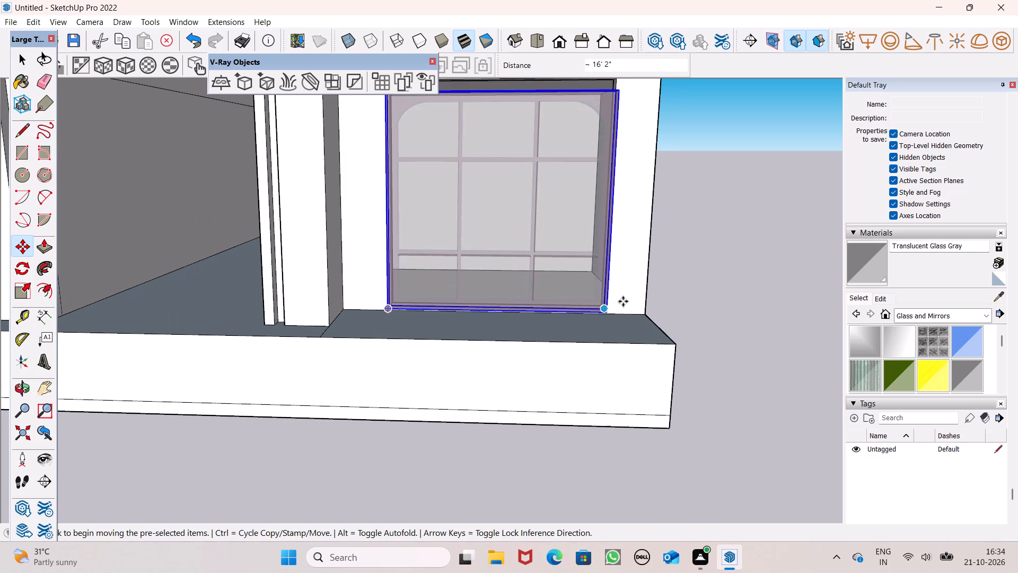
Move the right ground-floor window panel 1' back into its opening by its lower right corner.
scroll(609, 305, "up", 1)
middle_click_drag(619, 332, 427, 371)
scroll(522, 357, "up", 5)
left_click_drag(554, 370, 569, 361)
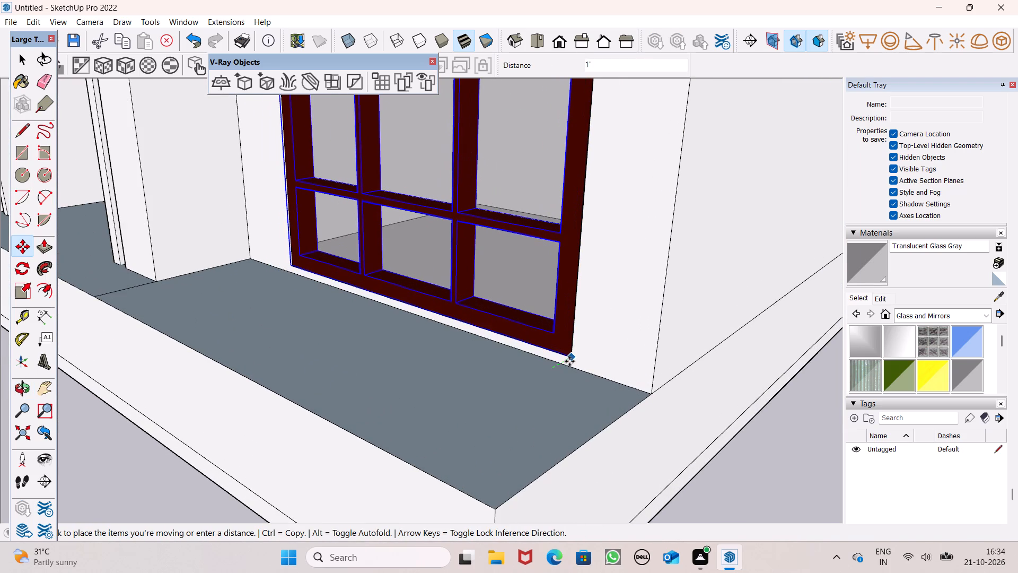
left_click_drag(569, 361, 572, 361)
Examine both ground-floor window panels from several sides, checking how the right one sits in its opening beneath the awning.
scroll(643, 306, "down", 11)
middle_click_drag(642, 297, 780, 277)
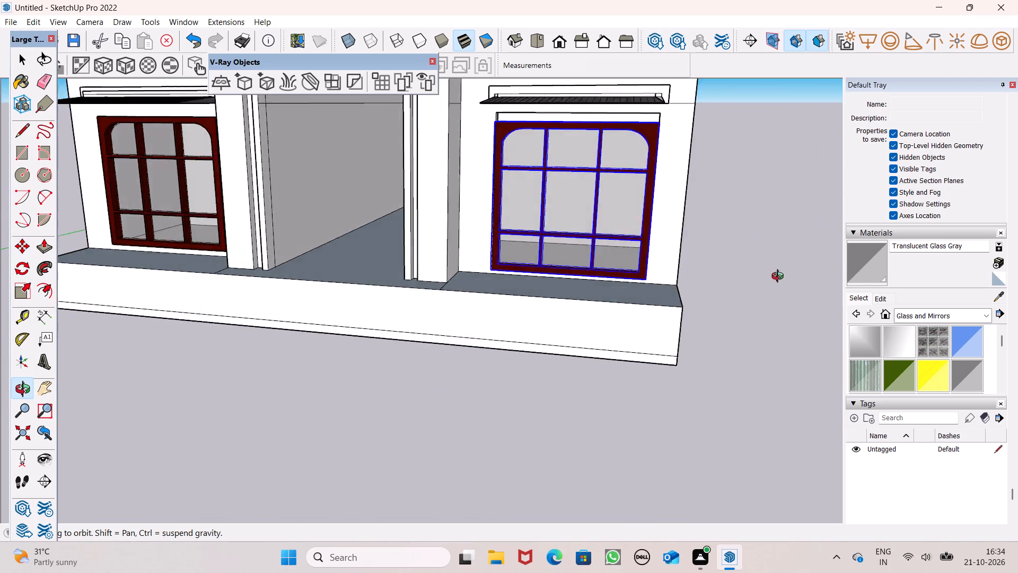
middle_click_drag(780, 277, 852, 280)
scroll(545, 286, "down", 11)
scroll(672, 212, "down", 4)
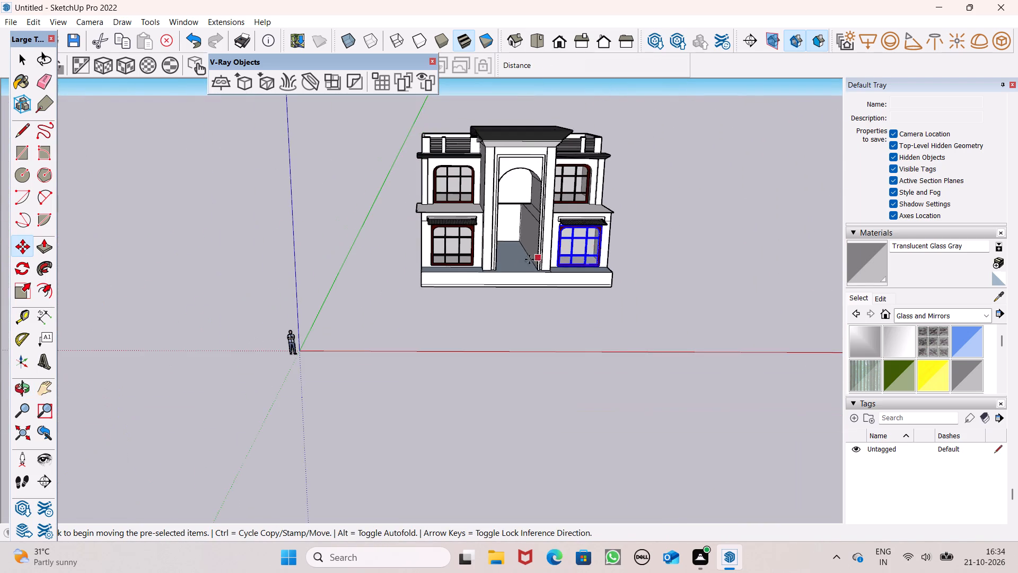
scroll(467, 268, "up", 7)
middle_click_drag(460, 288, 393, 433)
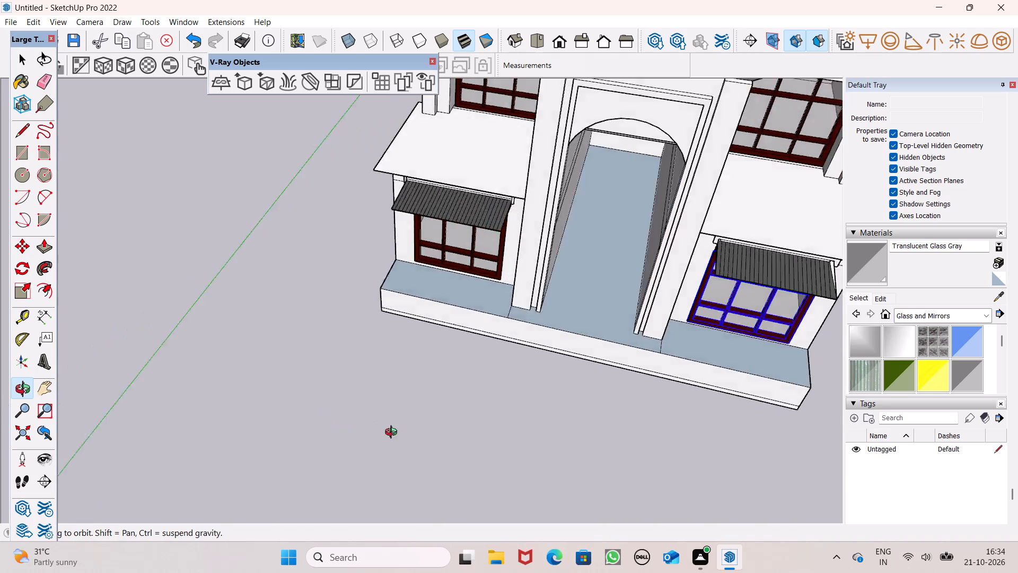
middle_click_drag(393, 433, 663, 431)
scroll(495, 263, "up", 9)
scroll(423, 265, "down", 7)
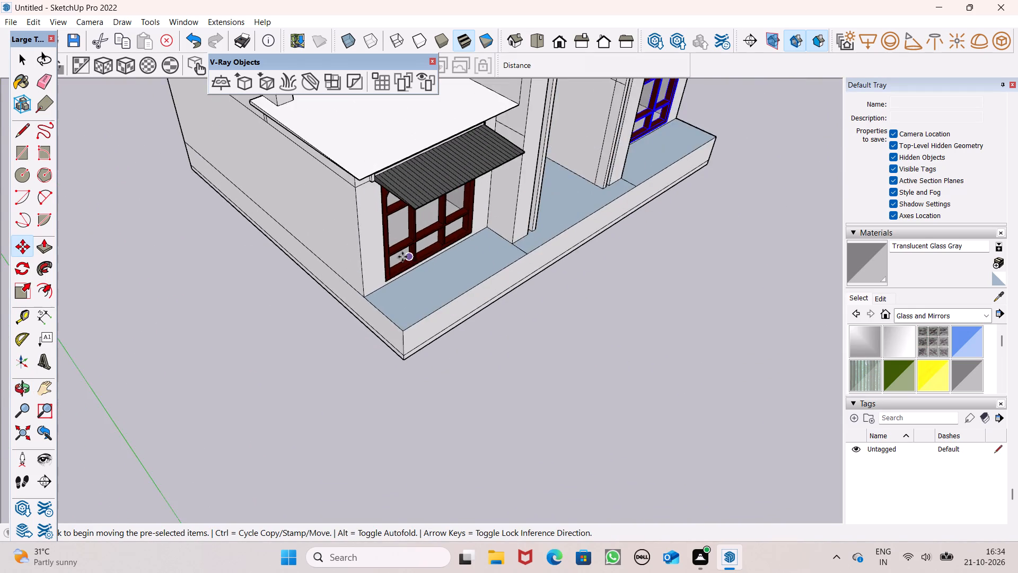
scroll(401, 257, "down", 4)
middle_click_drag(550, 269, 379, 164)
scroll(379, 164, "up", 1)
scroll(686, 221, "up", 1)
scroll(337, 206, "down", 4)
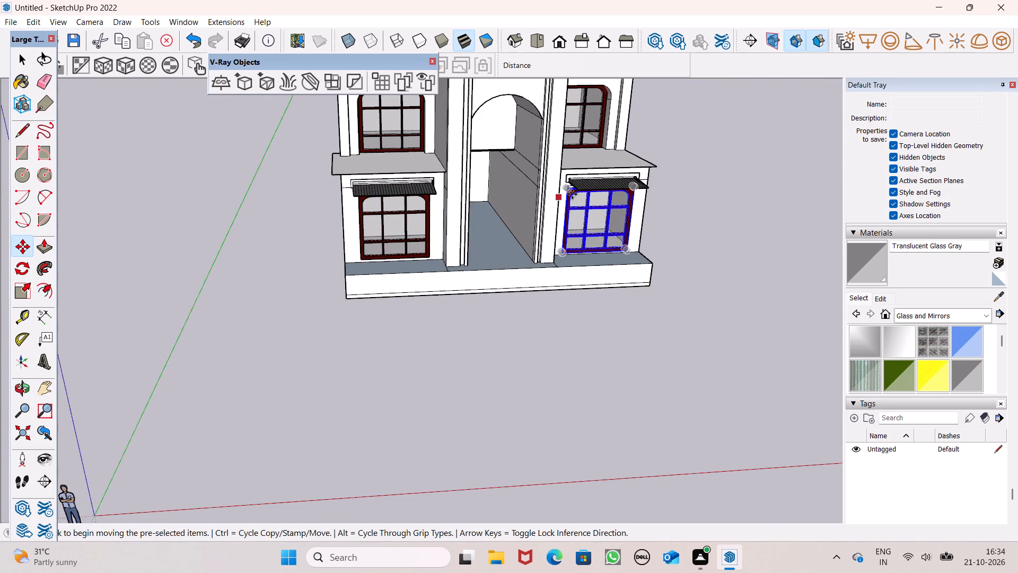
scroll(567, 196, "up", 8)
middle_click_drag(628, 218, 399, 176)
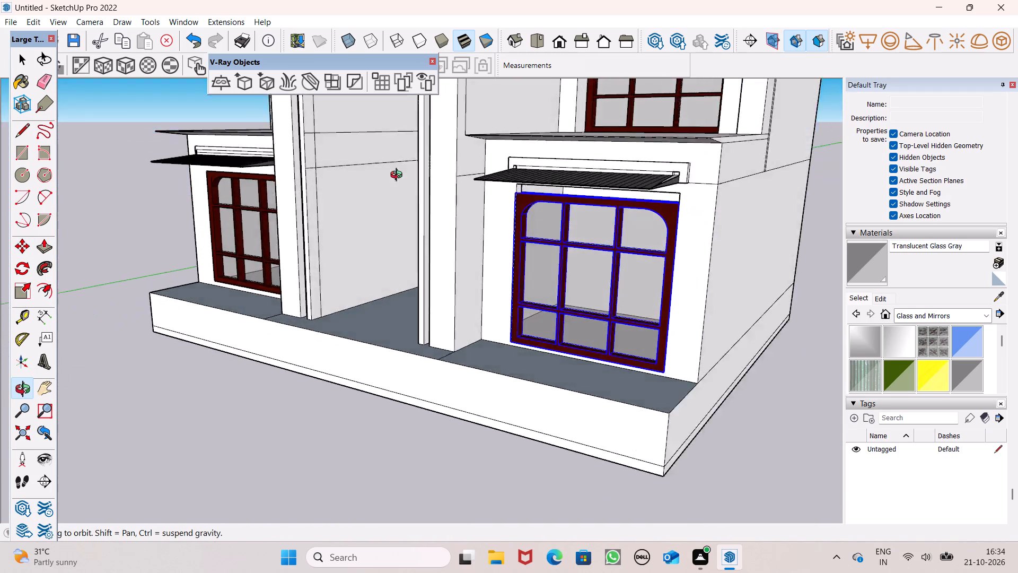
middle_click_drag(399, 176, 343, 195)
scroll(447, 241, "up", 7)
scroll(440, 240, "down", 4)
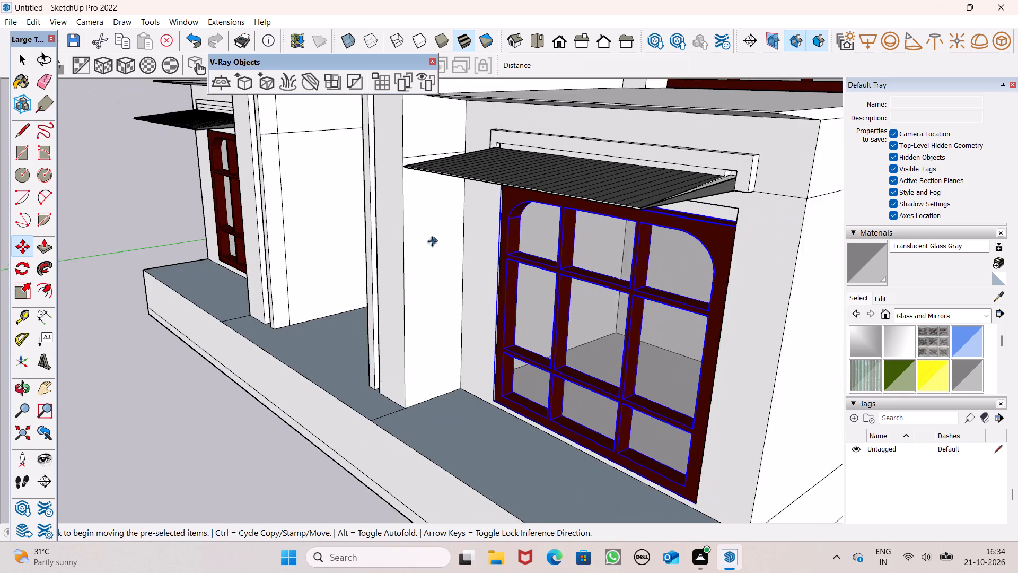
middle_click_drag(482, 284, 711, 281)
scroll(694, 255, "up", 7)
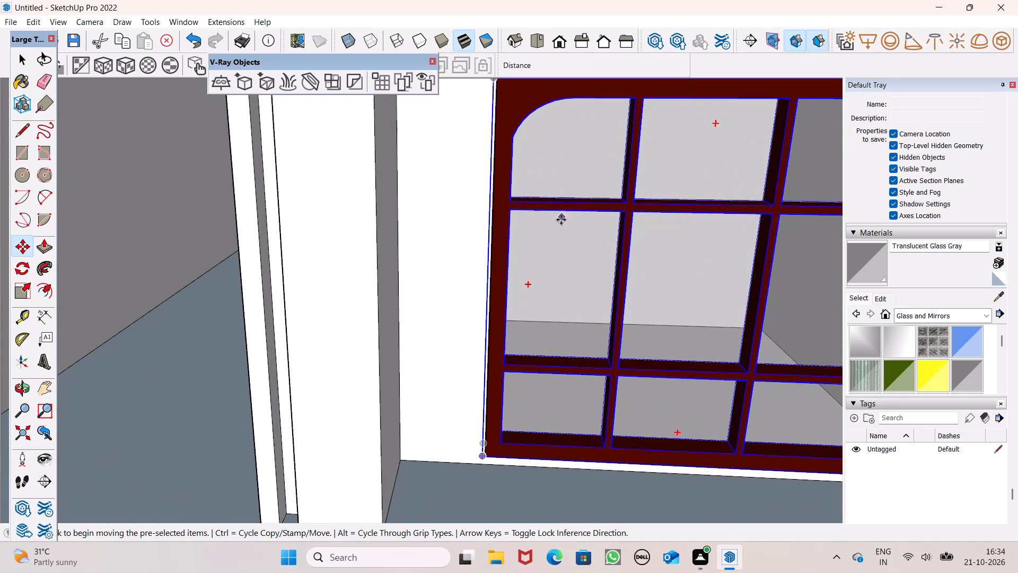
middle_click_drag(573, 259, 620, 250)
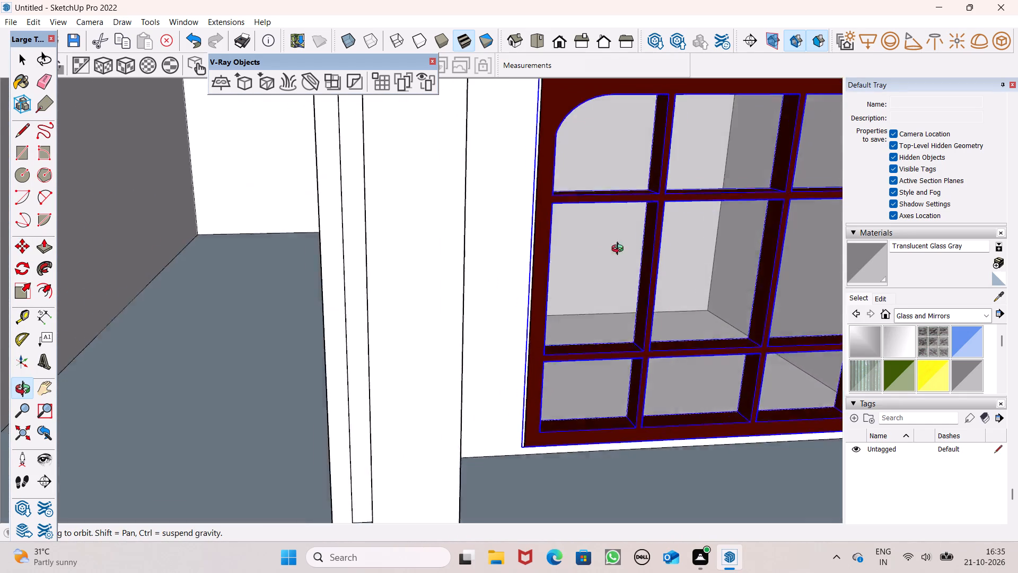
middle_click_drag(620, 250, 580, 211)
scroll(440, 203, "down", 5)
scroll(692, 237, "up", 3)
middle_click_drag(756, 241, 678, 251)
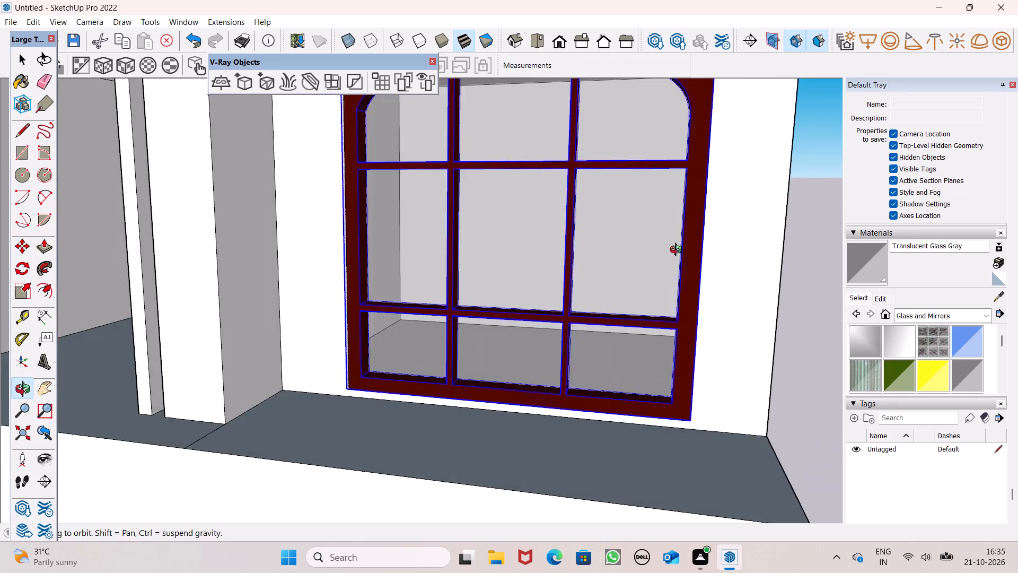
middle_click_drag(678, 251, 802, 323)
scroll(794, 301, "up", 1)
scroll(588, 212, "down", 5)
scroll(555, 168, "up", 2)
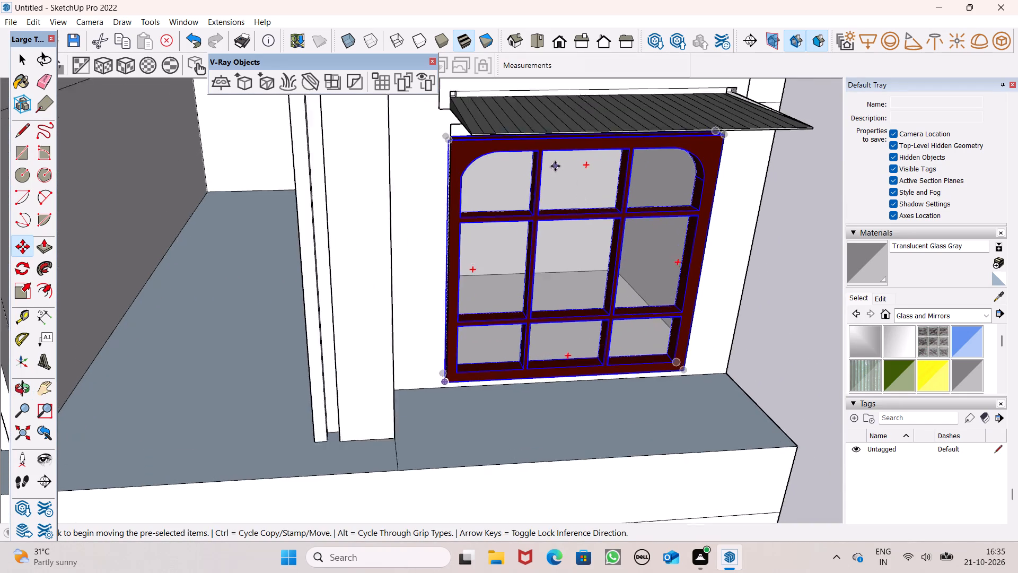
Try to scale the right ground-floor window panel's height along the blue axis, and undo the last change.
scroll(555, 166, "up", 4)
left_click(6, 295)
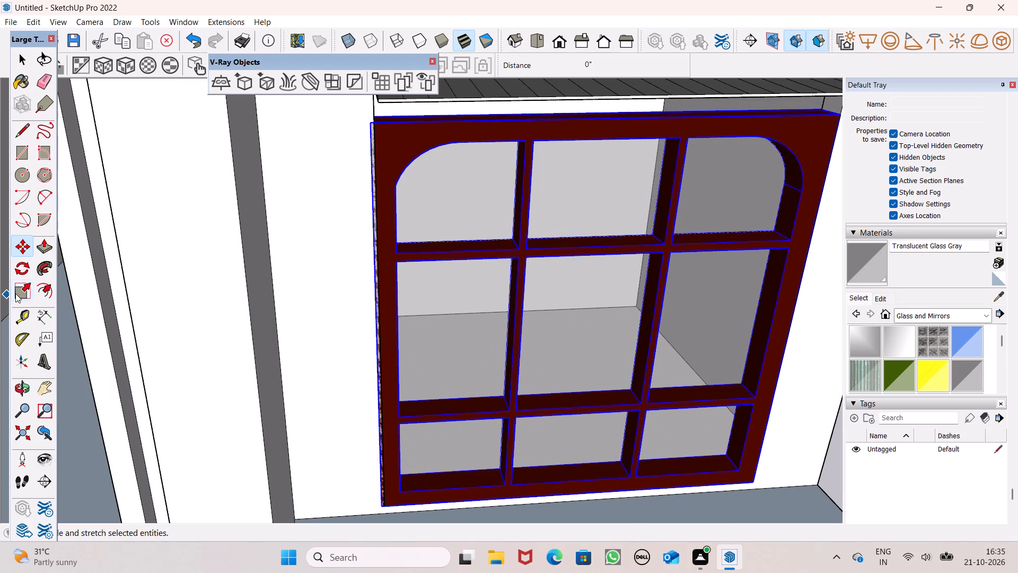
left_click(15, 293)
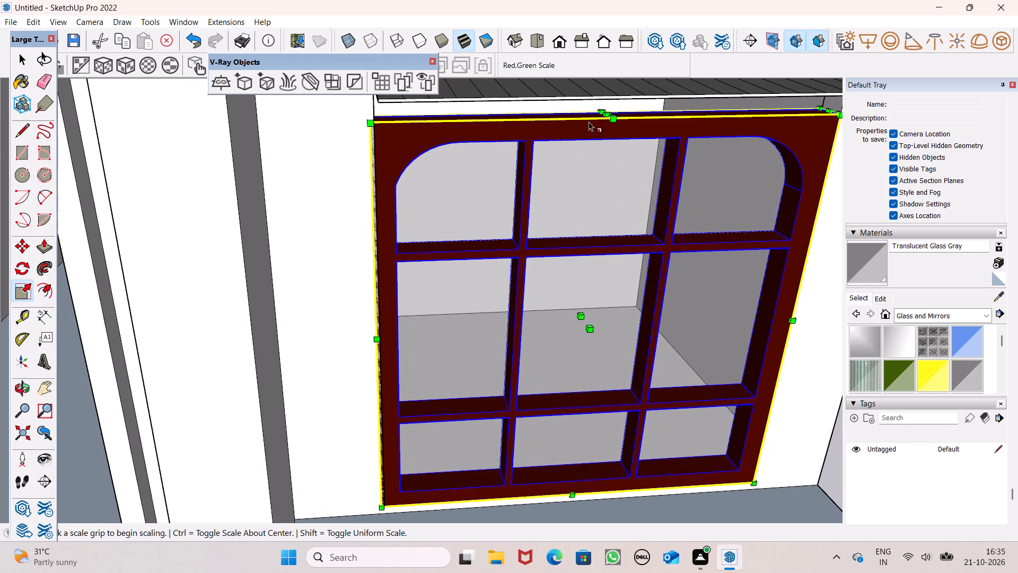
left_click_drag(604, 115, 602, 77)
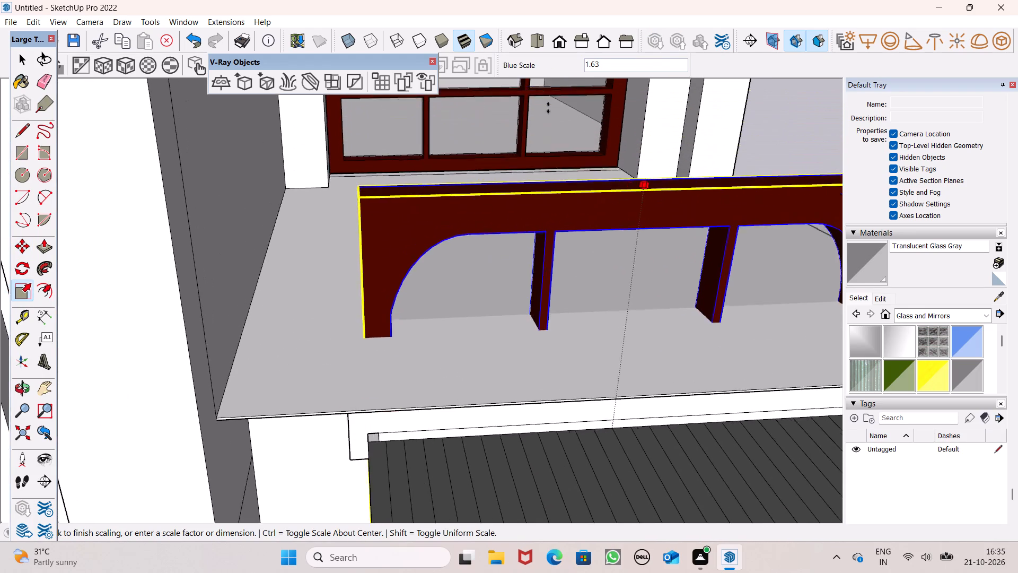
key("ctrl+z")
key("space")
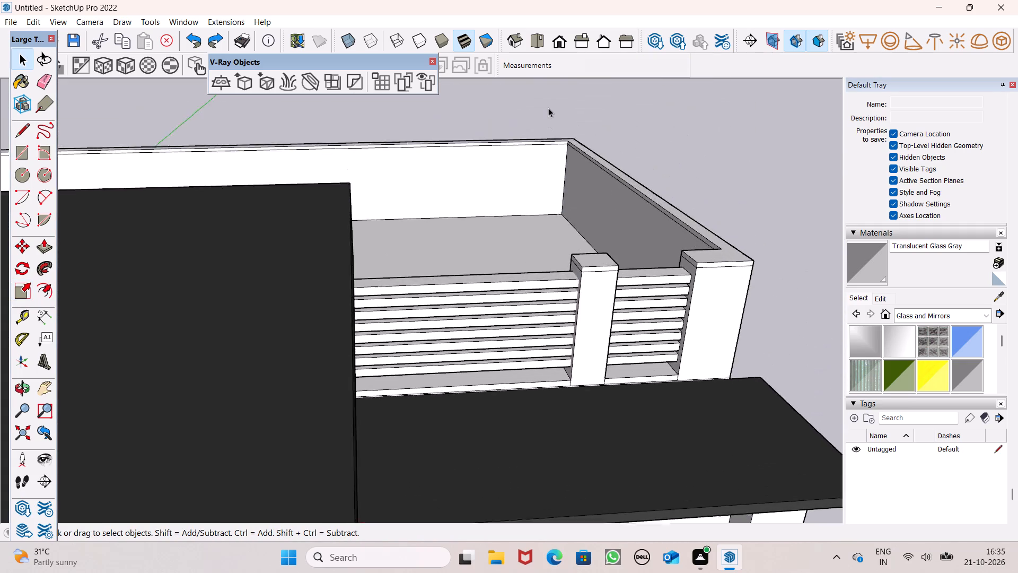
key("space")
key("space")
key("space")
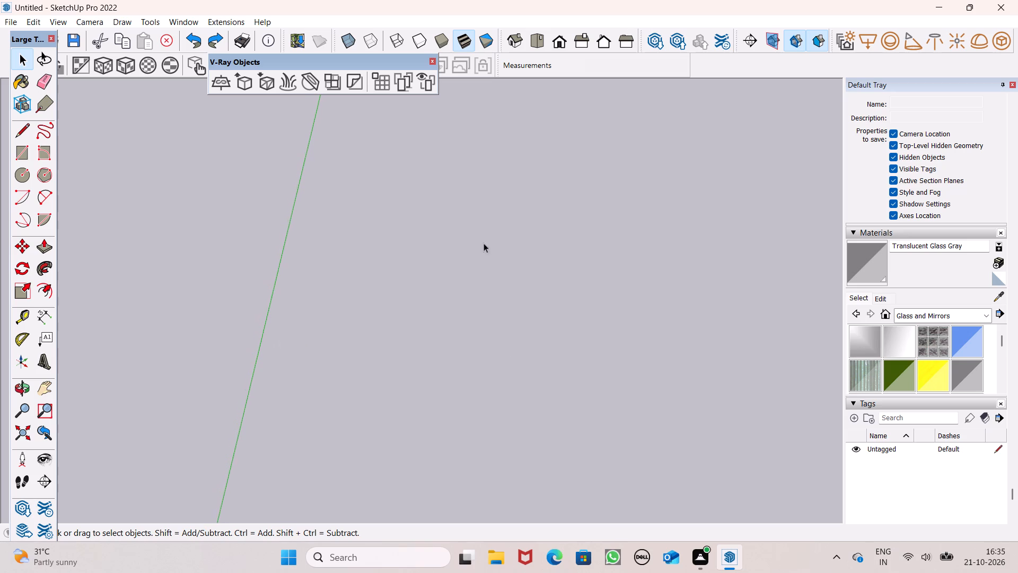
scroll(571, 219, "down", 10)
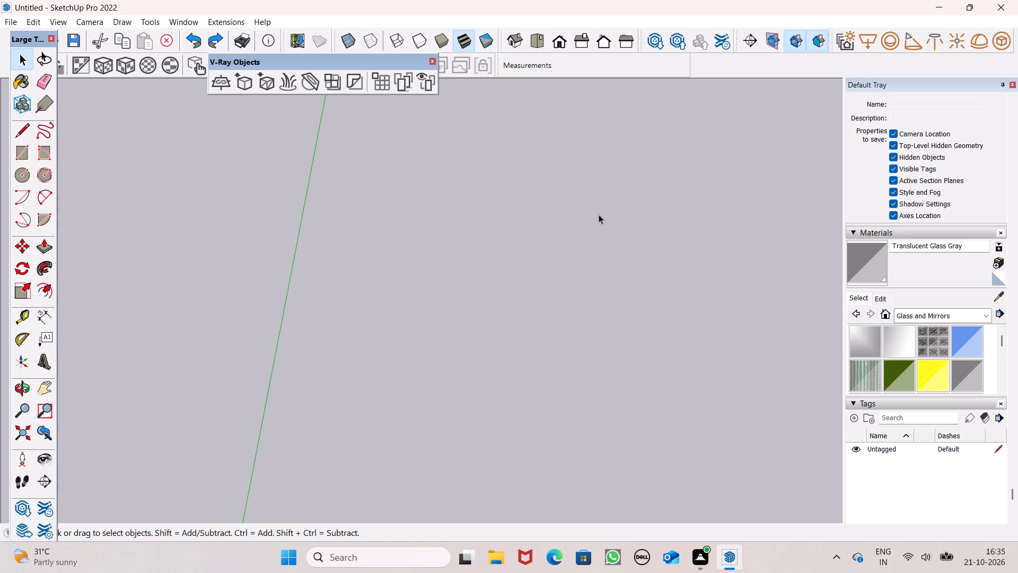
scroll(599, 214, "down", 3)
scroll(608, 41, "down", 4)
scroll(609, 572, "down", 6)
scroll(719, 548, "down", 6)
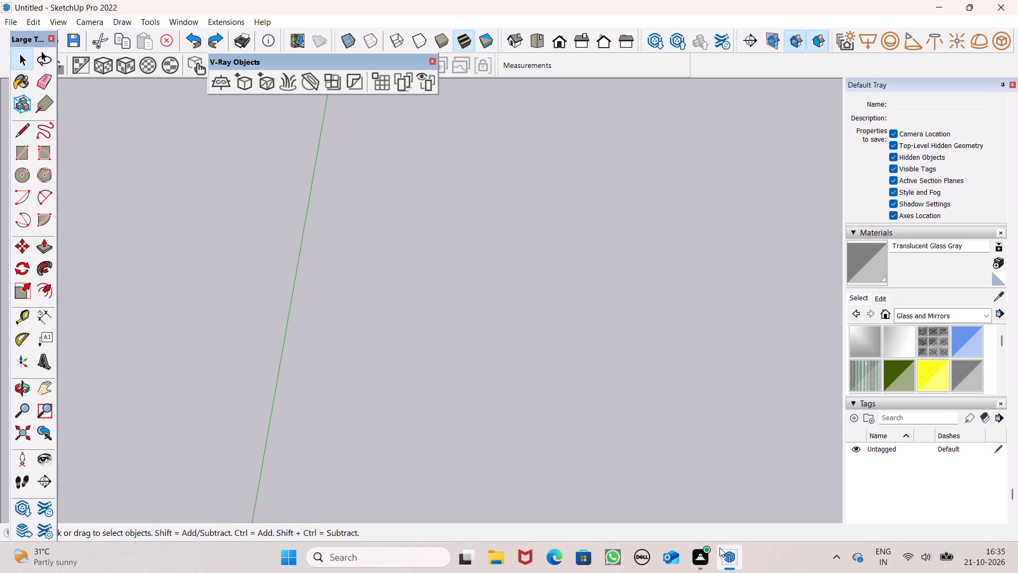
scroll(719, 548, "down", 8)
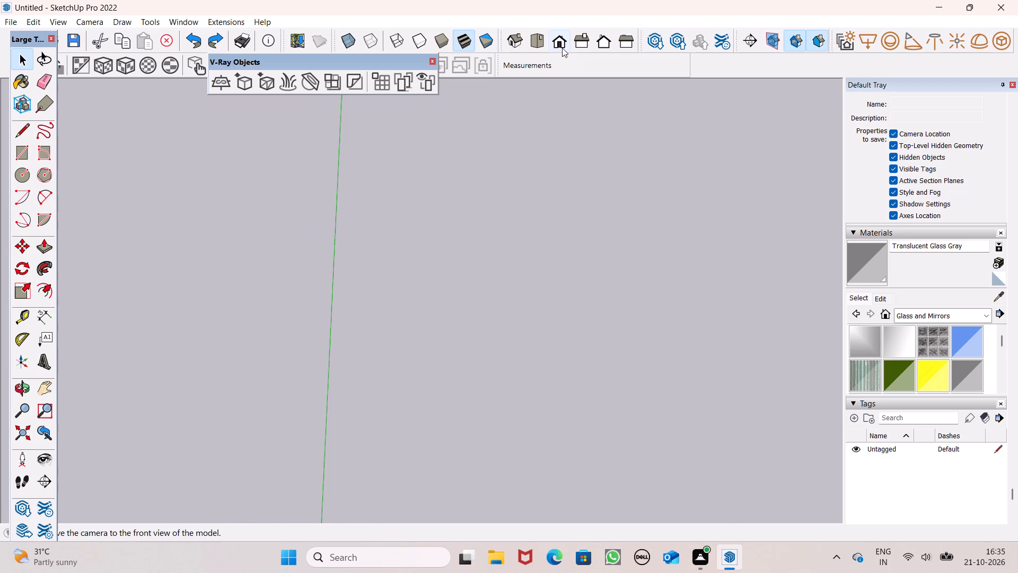
Move the right ground-floor window panel back into its opening by its lower right corner, setting its outer face flush with the wall.
left_click(561, 44)
scroll(648, 181, "down", 2)
scroll(508, 329, "up", 7)
scroll(526, 258, "up", 2)
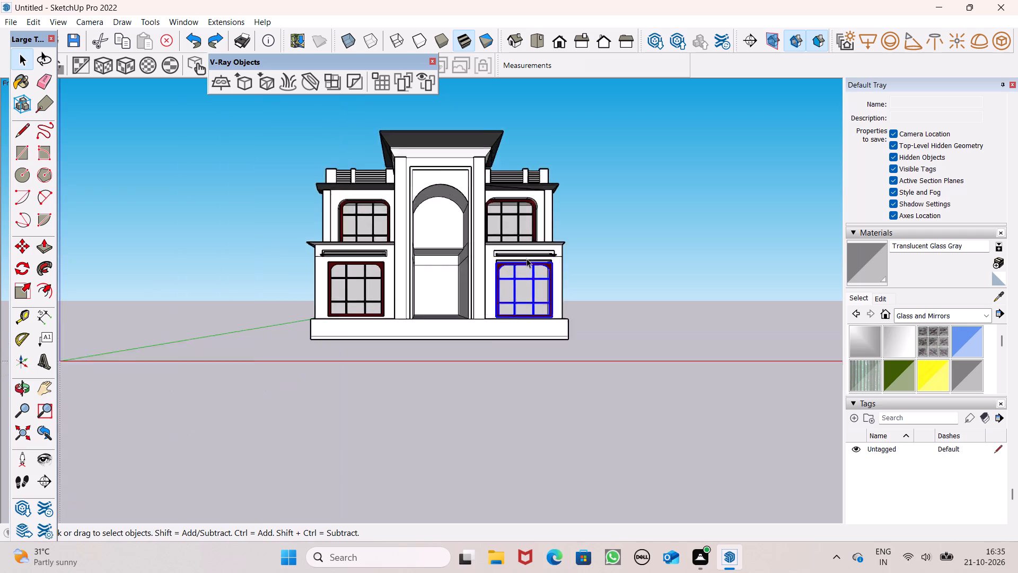
scroll(526, 258, "up", 7)
middle_click_drag(529, 286, 495, 396)
scroll(593, 275, "down", 4)
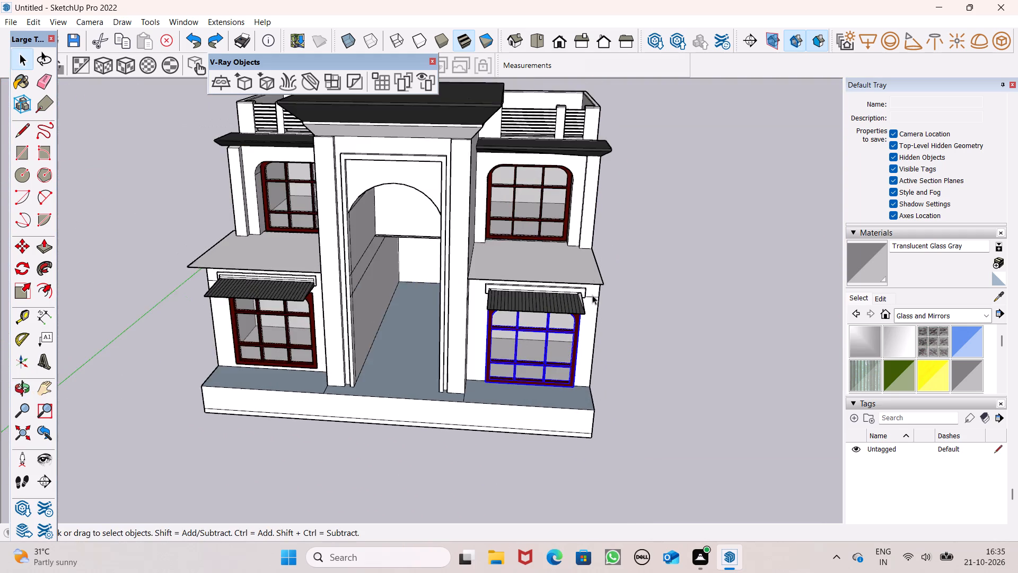
middle_click_drag(563, 350, 568, 407)
scroll(564, 389, "up", 8)
middle_click_drag(561, 338, 506, 254)
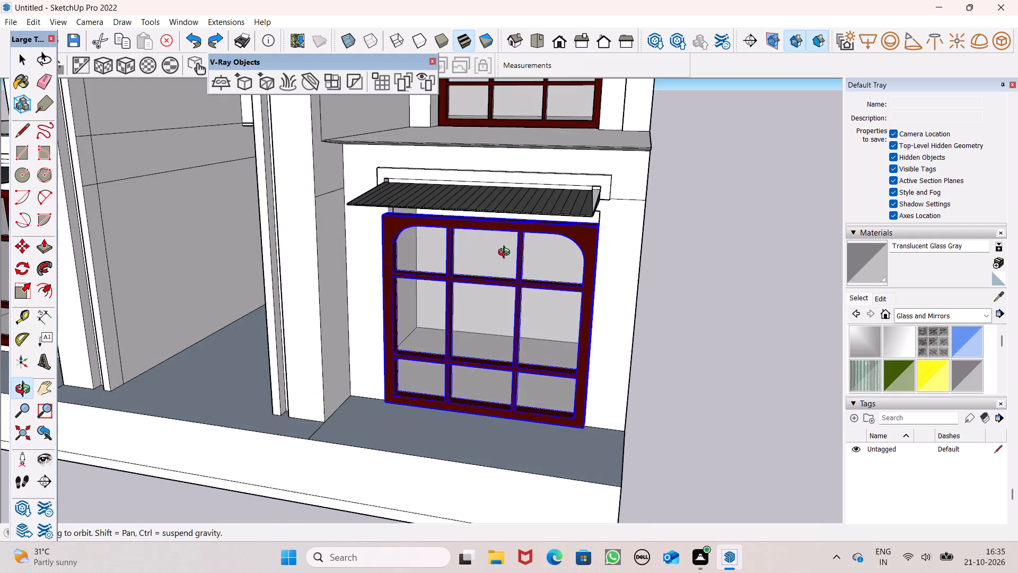
middle_click_drag(506, 254, 489, 260)
scroll(485, 259, "up", 6)
scroll(644, 311, "up", 1)
middle_click_drag(644, 311, 523, 300)
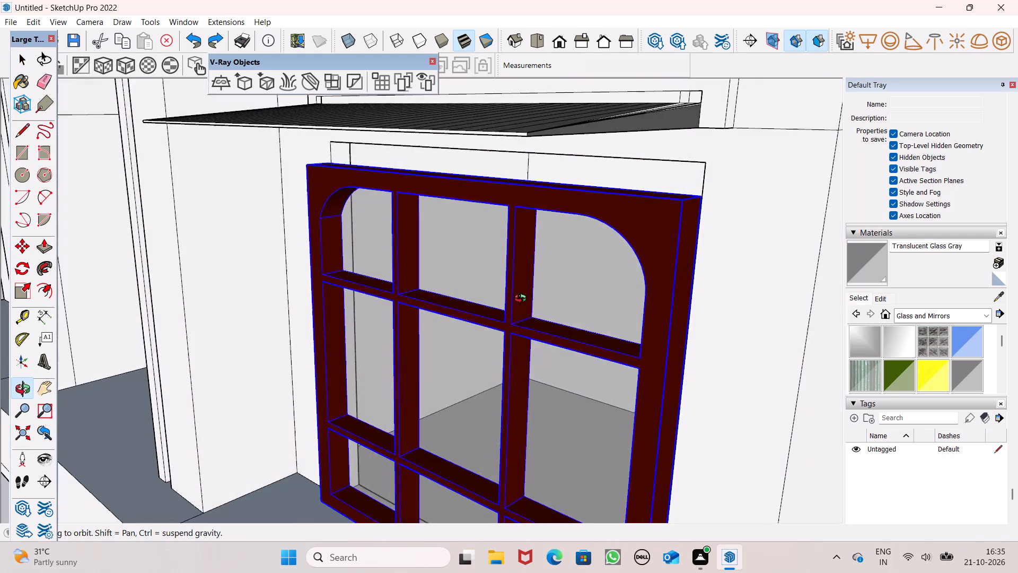
middle_click_drag(523, 300, 576, 276)
scroll(580, 242, "down", 7)
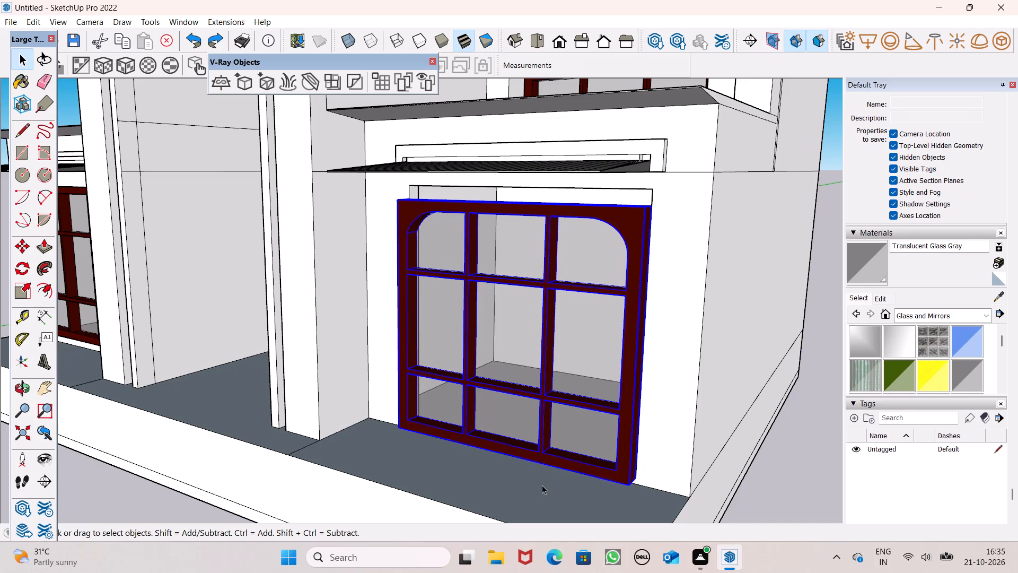
key("m")
key("Return")
scroll(551, 572, "up", 7)
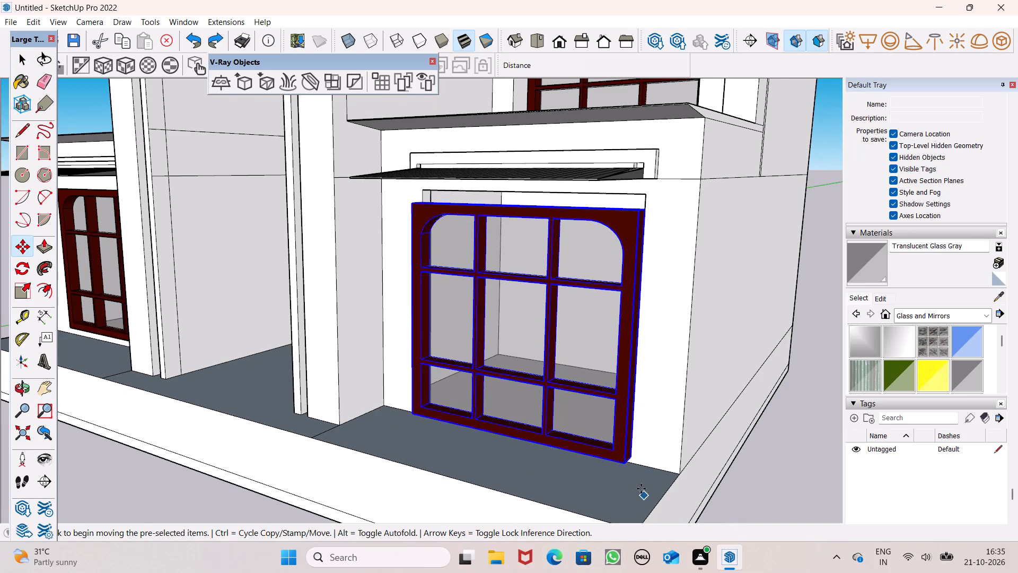
scroll(638, 484, "up", 7)
left_click_drag(615, 457, 616, 454)
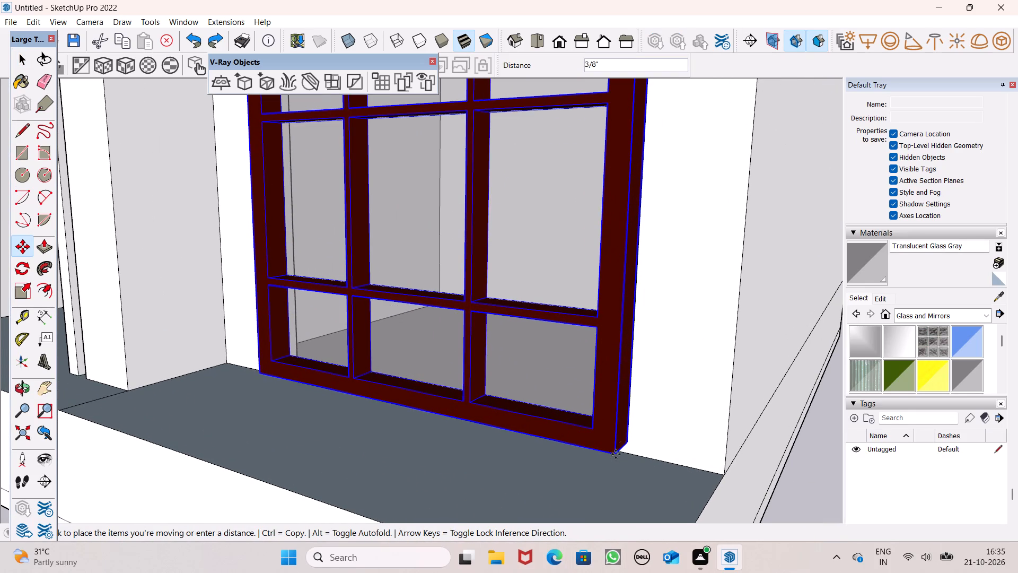
left_click_drag(616, 454, 626, 444)
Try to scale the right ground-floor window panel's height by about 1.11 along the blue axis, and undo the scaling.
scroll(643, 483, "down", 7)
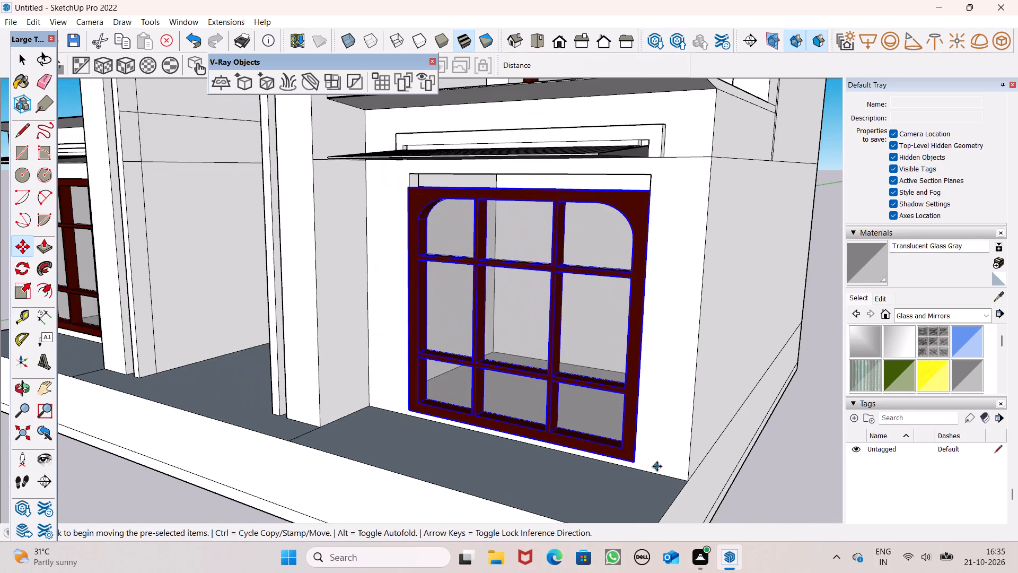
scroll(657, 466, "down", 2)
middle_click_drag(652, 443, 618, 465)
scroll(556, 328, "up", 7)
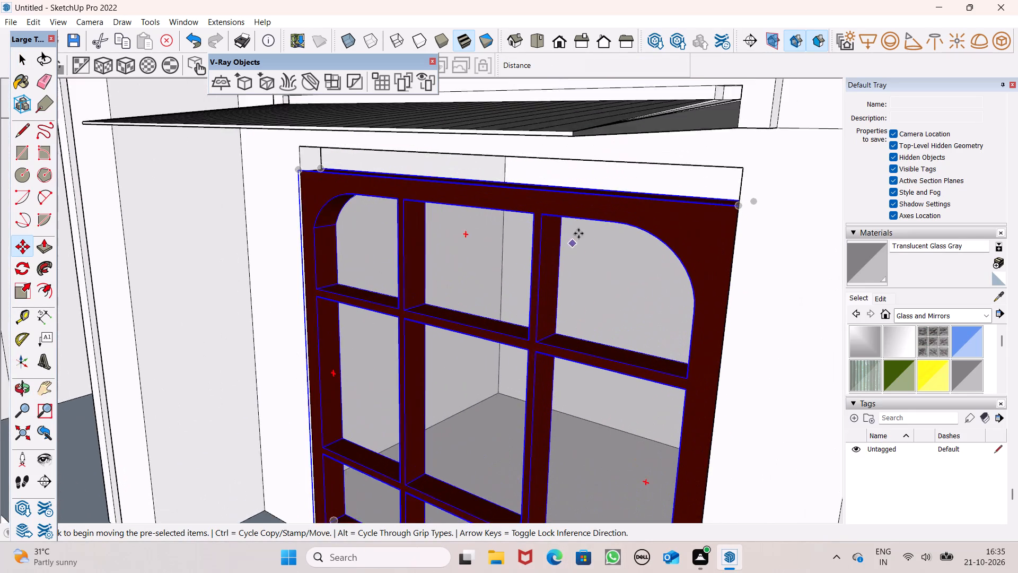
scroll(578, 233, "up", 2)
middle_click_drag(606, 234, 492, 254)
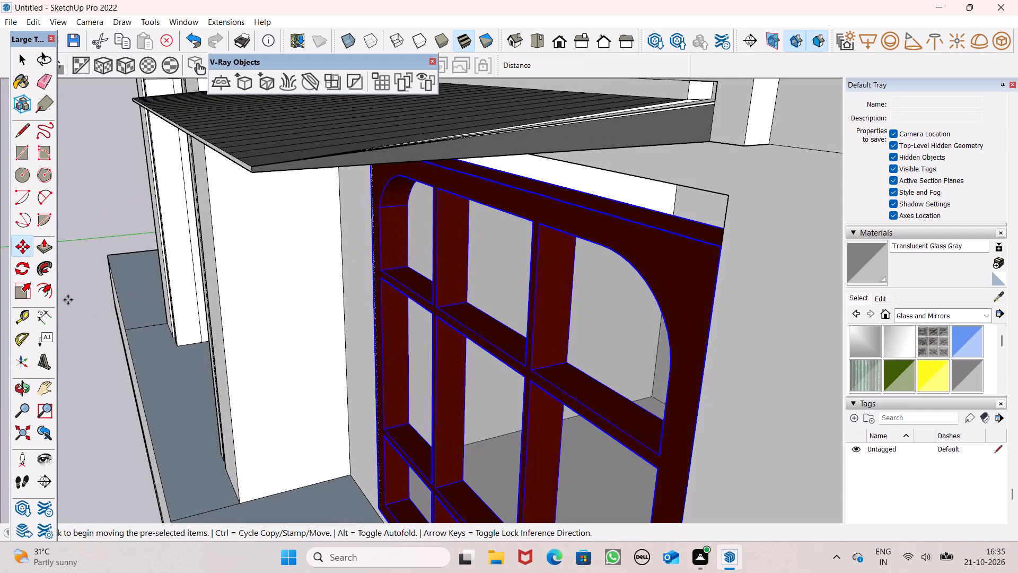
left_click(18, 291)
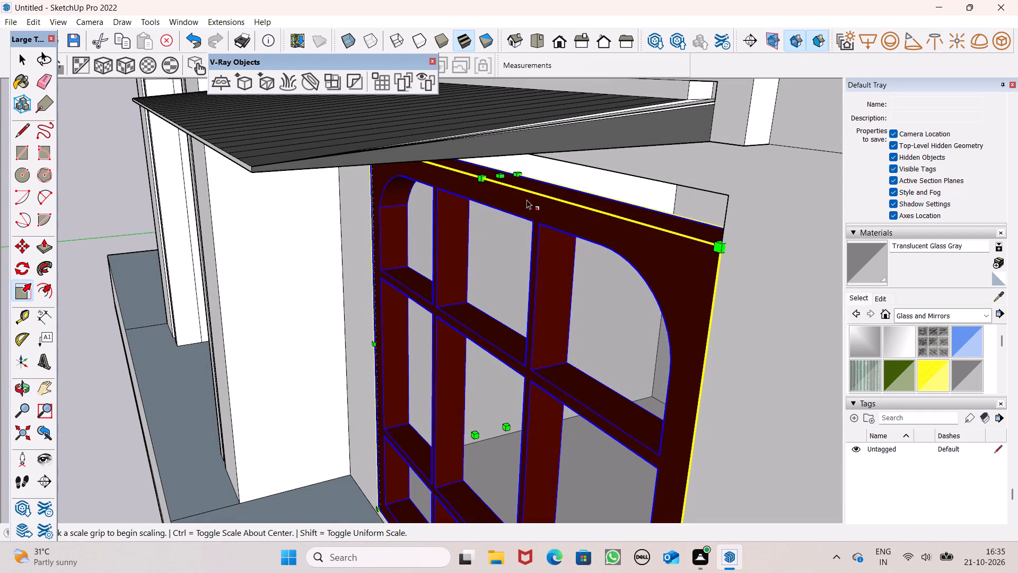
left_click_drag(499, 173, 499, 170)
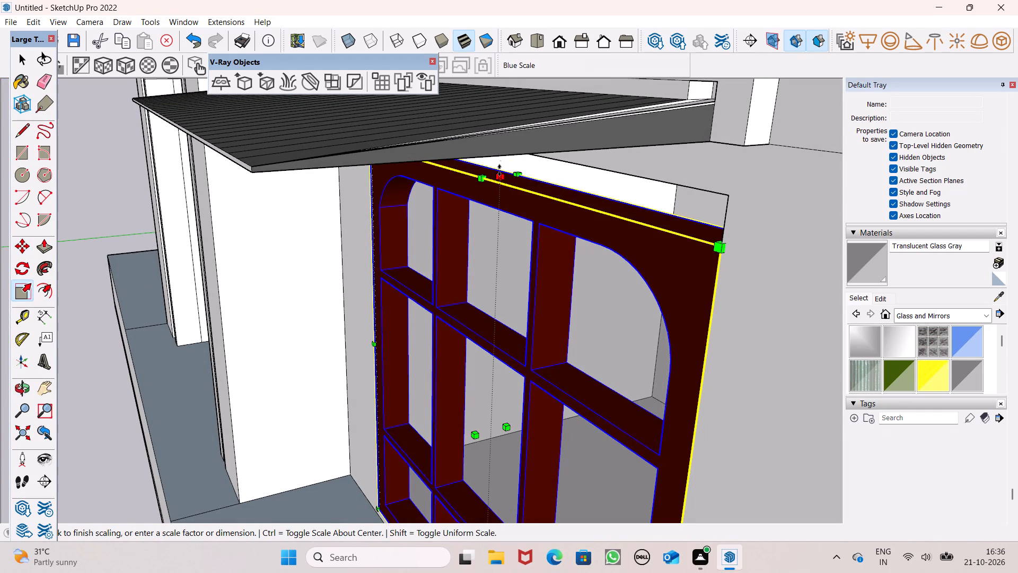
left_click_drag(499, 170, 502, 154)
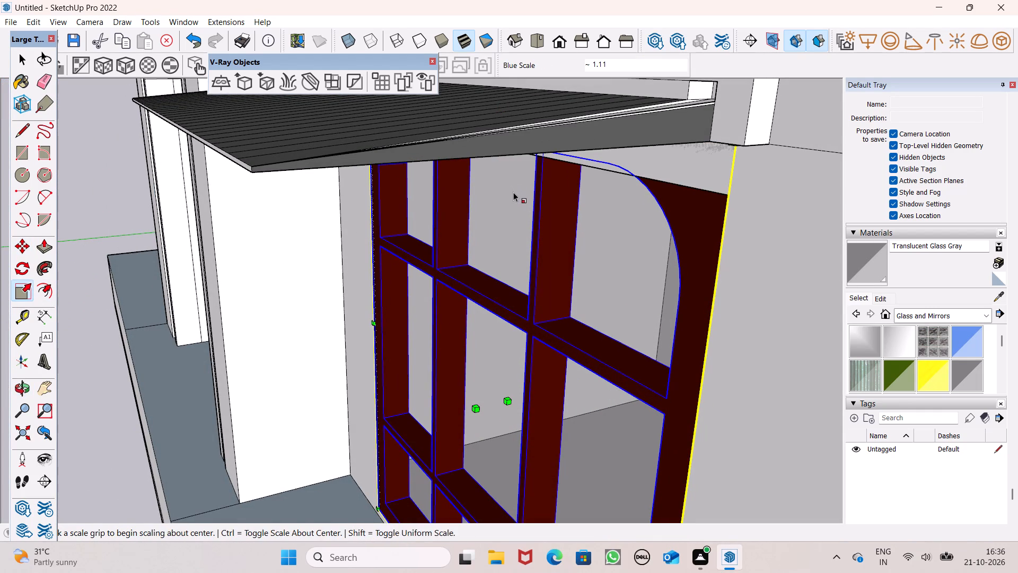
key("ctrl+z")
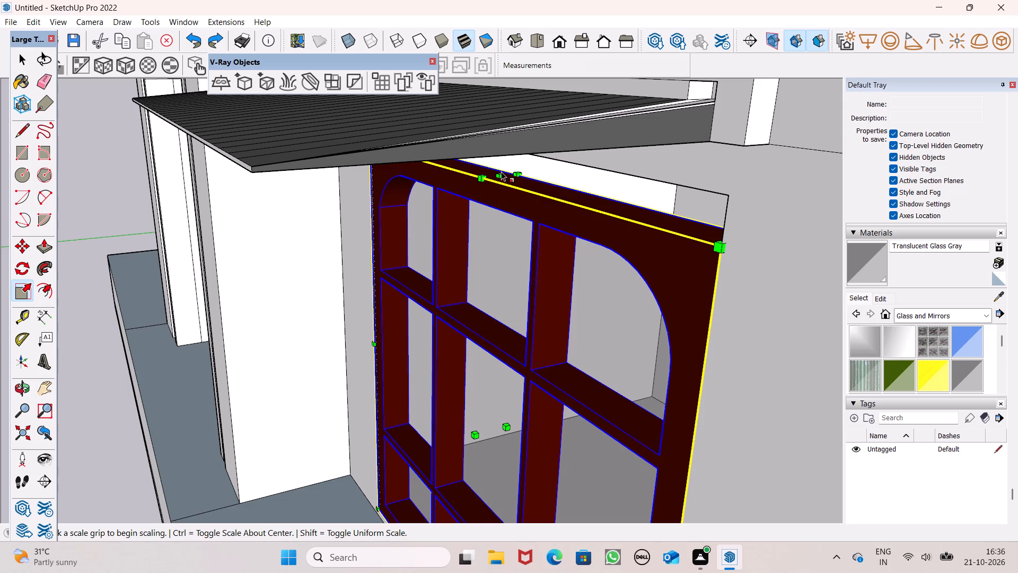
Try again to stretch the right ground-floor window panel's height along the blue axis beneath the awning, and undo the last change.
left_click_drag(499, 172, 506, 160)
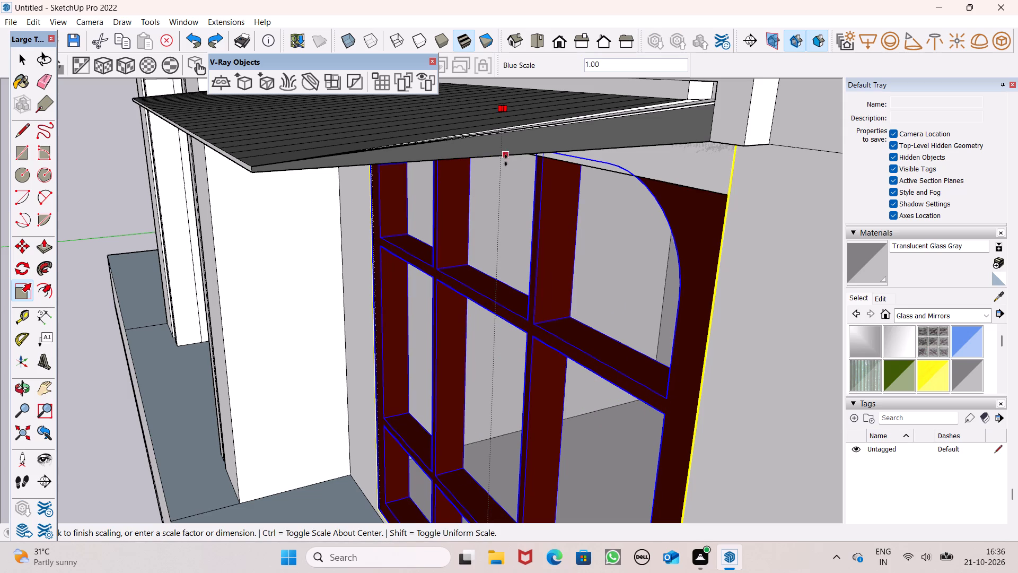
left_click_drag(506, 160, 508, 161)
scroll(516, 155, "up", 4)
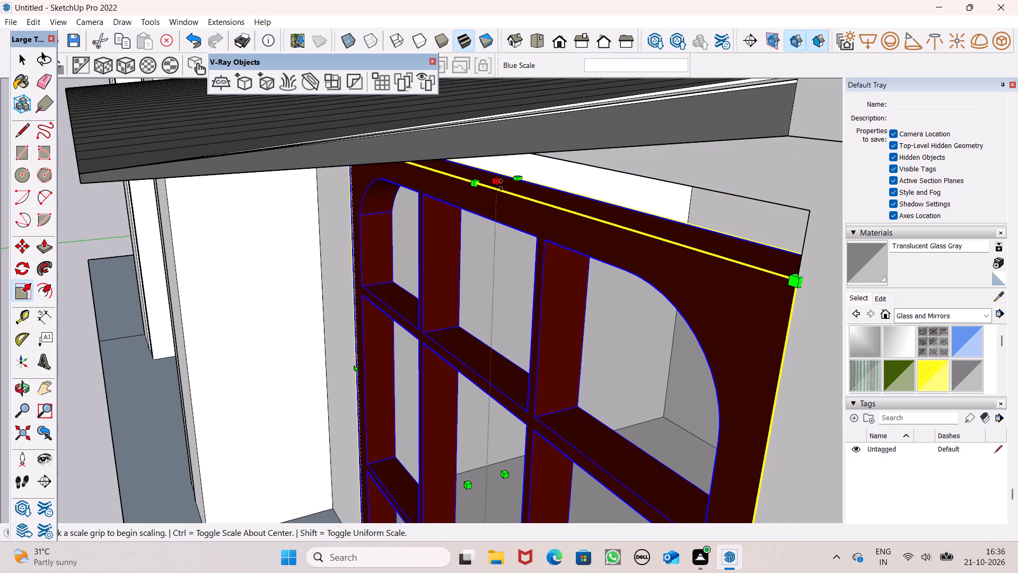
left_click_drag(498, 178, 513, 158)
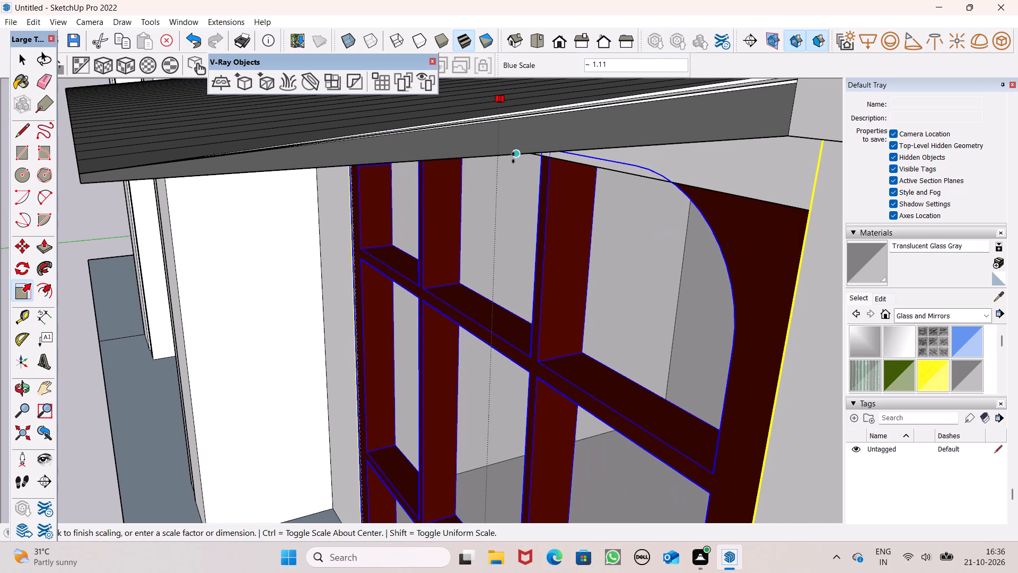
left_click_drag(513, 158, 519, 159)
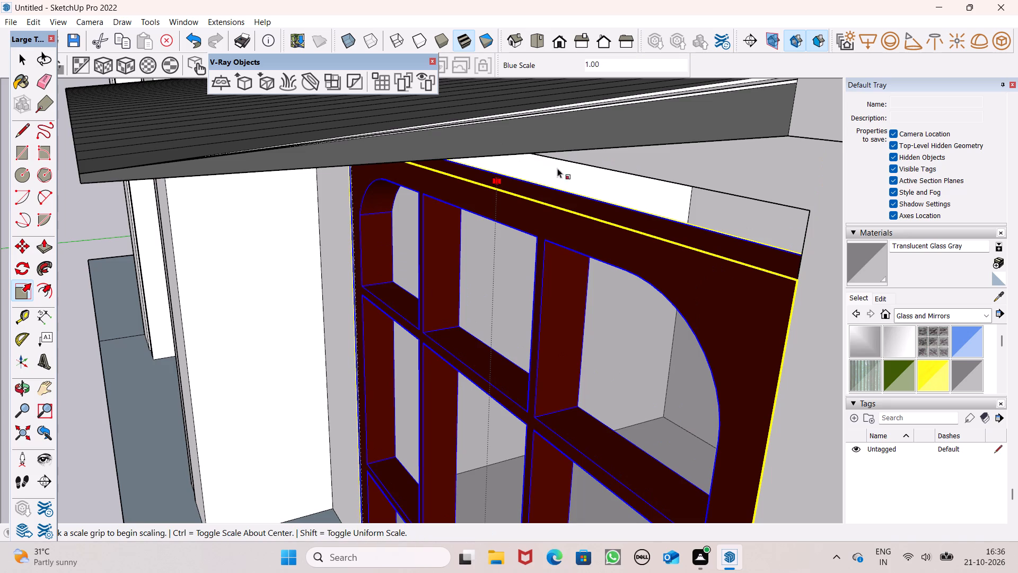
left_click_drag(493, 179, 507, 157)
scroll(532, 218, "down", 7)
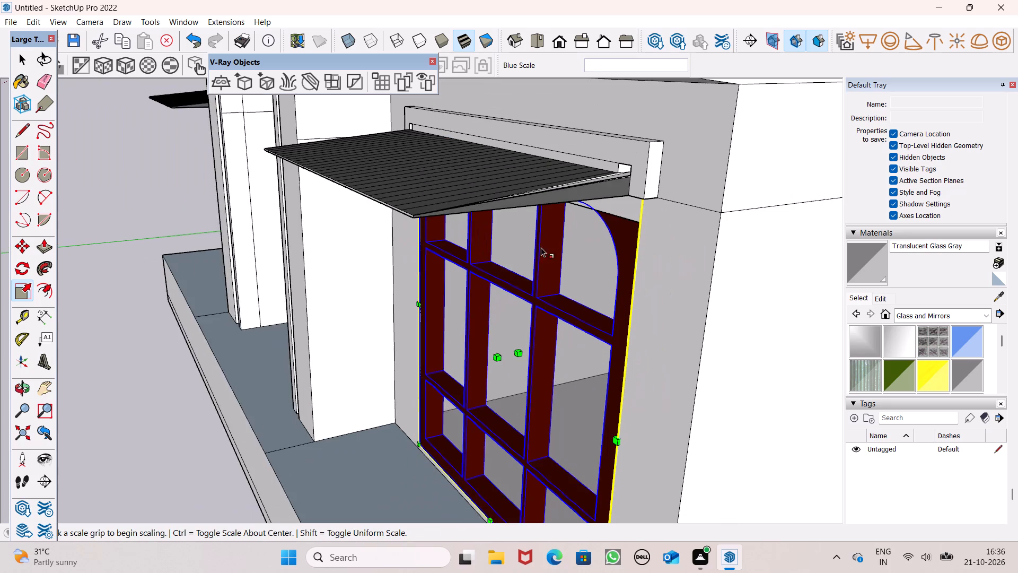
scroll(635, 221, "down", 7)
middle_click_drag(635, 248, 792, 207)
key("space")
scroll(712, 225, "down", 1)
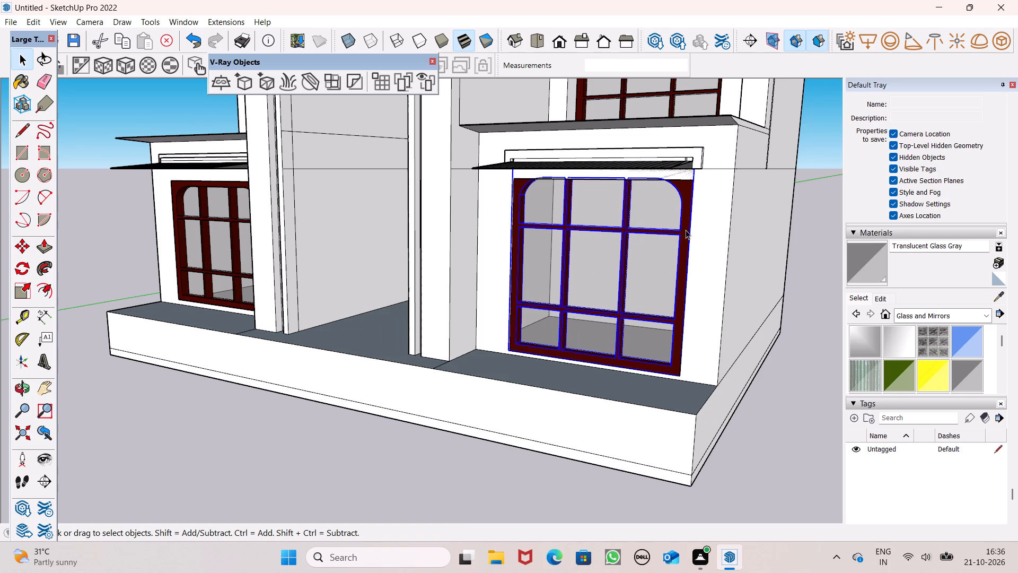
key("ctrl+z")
Scale the right ground-floor window panel's height along the blue axis up to the top of its opening, and deselect it.
middle_click_drag(327, 242, 410, 283)
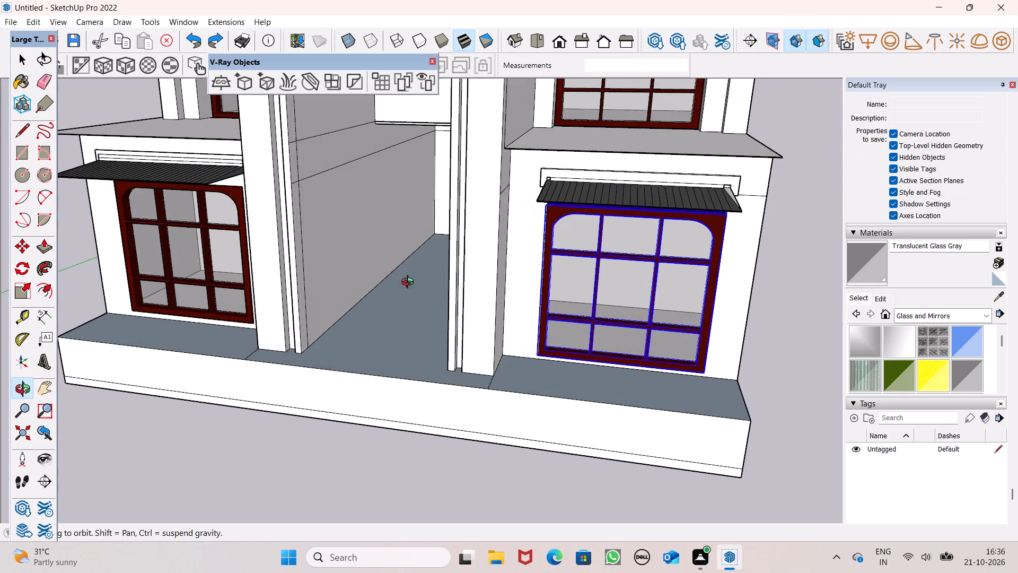
middle_click_drag(410, 283, 411, 283)
left_click(21, 296)
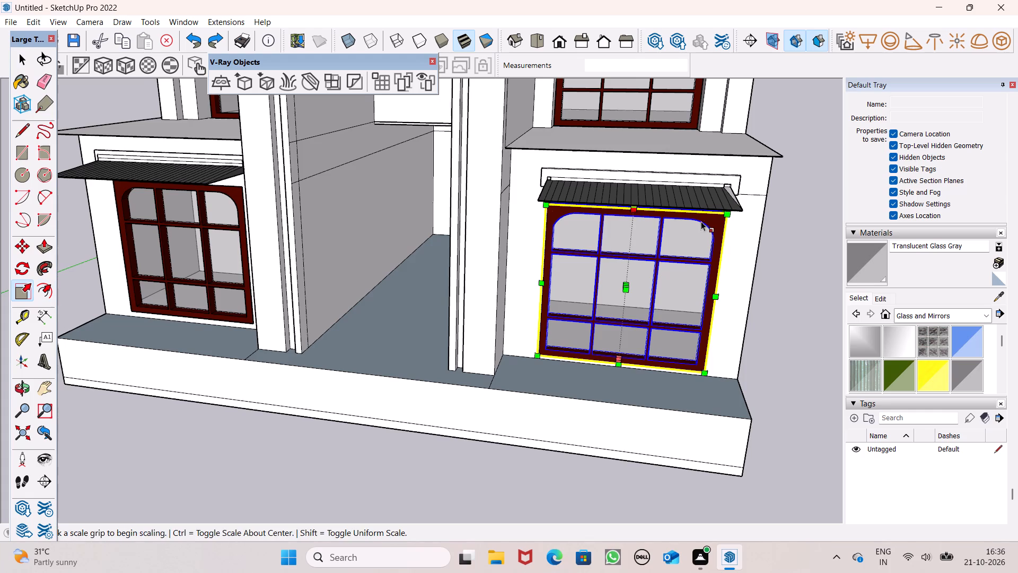
middle_click_drag(701, 223, 515, 159)
scroll(512, 184, "up", 8)
scroll(581, 229, "up", 1)
middle_click_drag(581, 235, 552, 277)
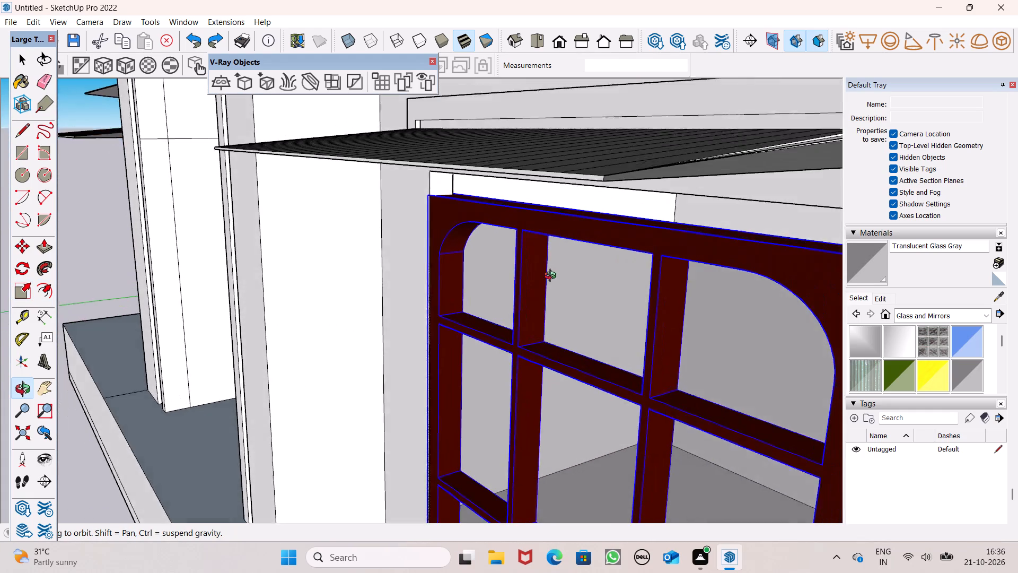
middle_click_drag(552, 277, 548, 274)
scroll(634, 251, "up", 1)
middle_click_drag(632, 253, 522, 245)
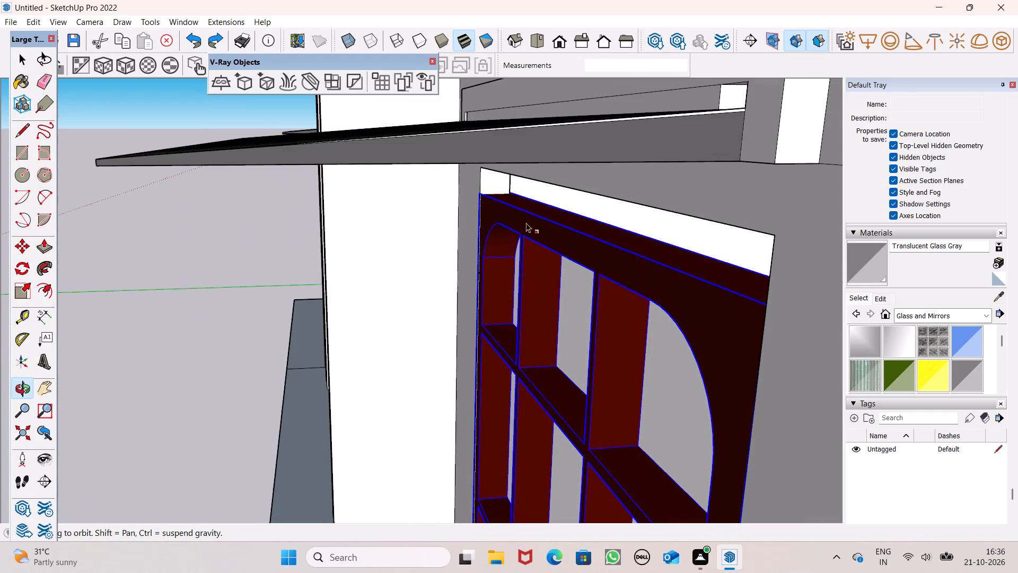
left_click_drag(583, 218, 577, 191)
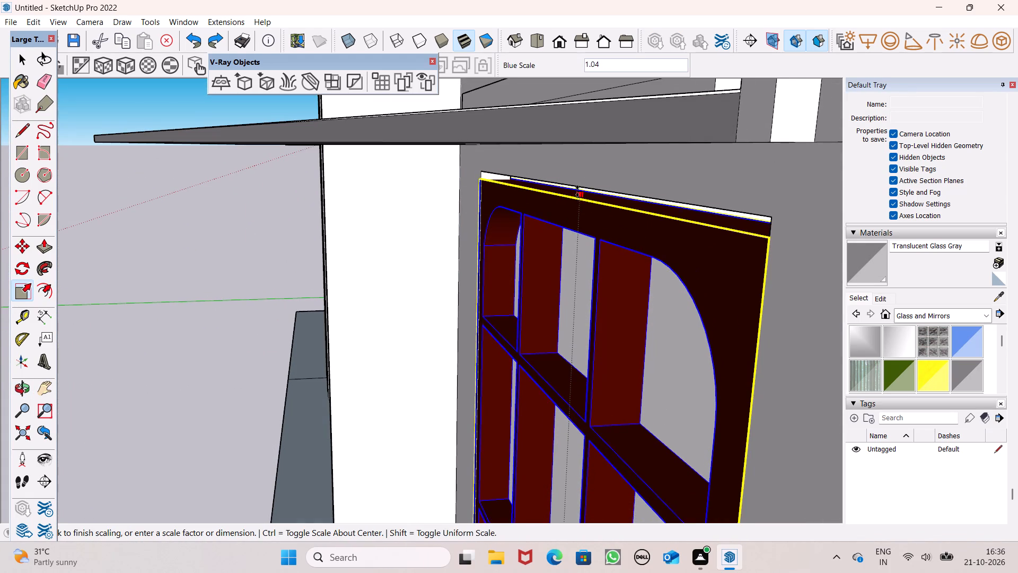
left_click_drag(577, 191, 577, 186)
scroll(564, 188, "down", 7)
scroll(574, 144, "down", 11)
key("space")
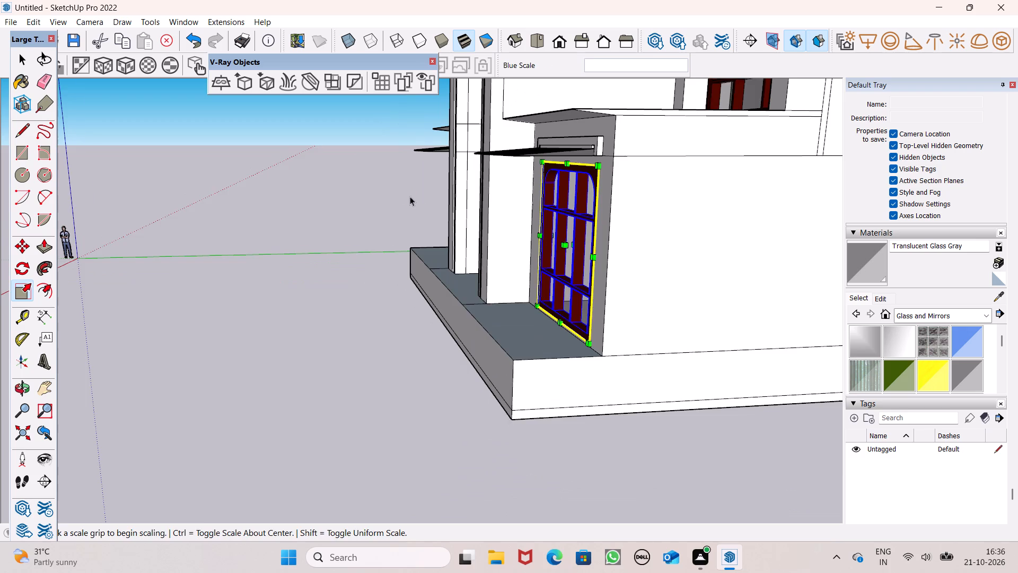
middle_click_drag(409, 198, 848, 231)
left_click(692, 285)
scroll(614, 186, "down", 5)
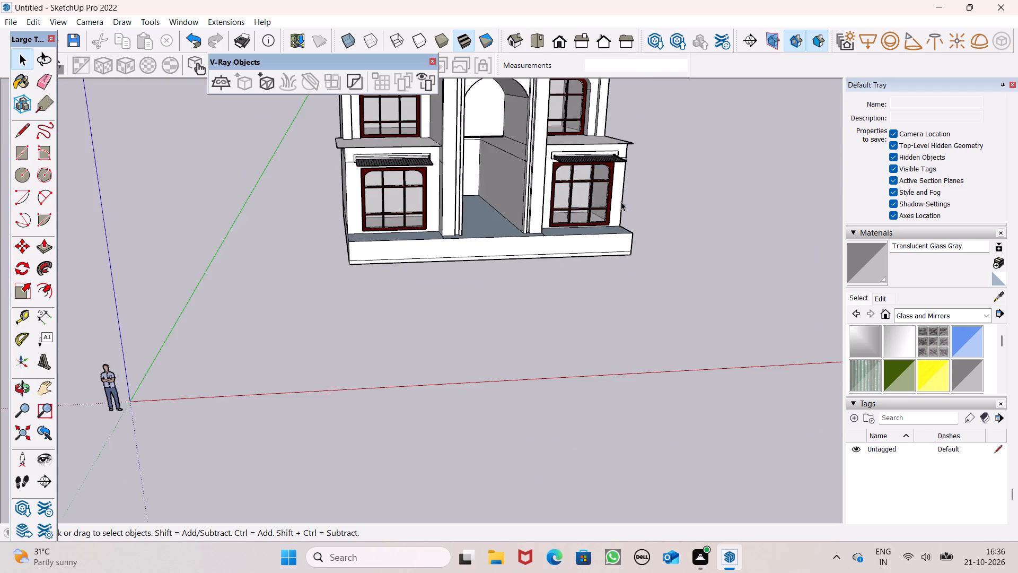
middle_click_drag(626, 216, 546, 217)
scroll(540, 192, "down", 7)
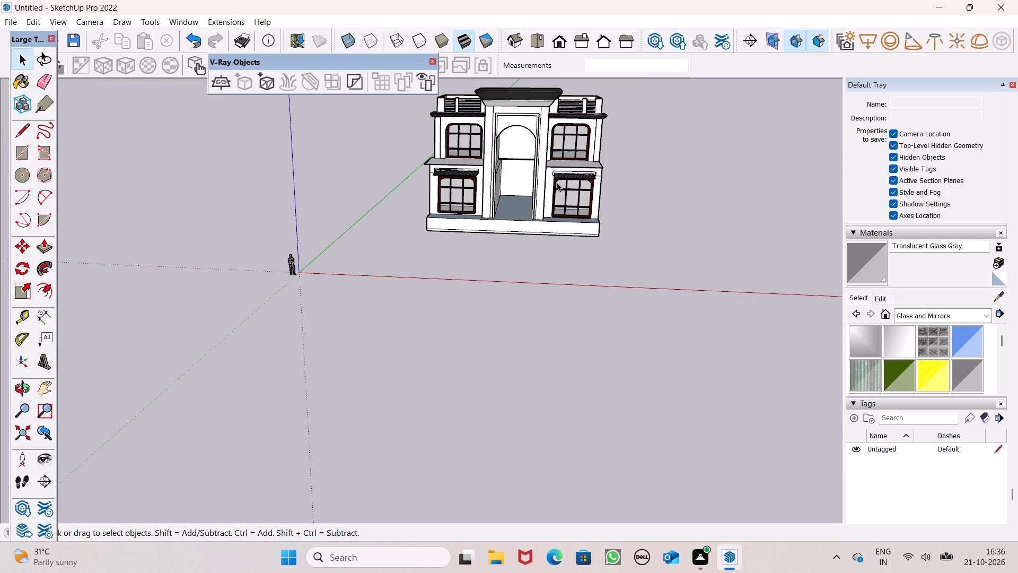